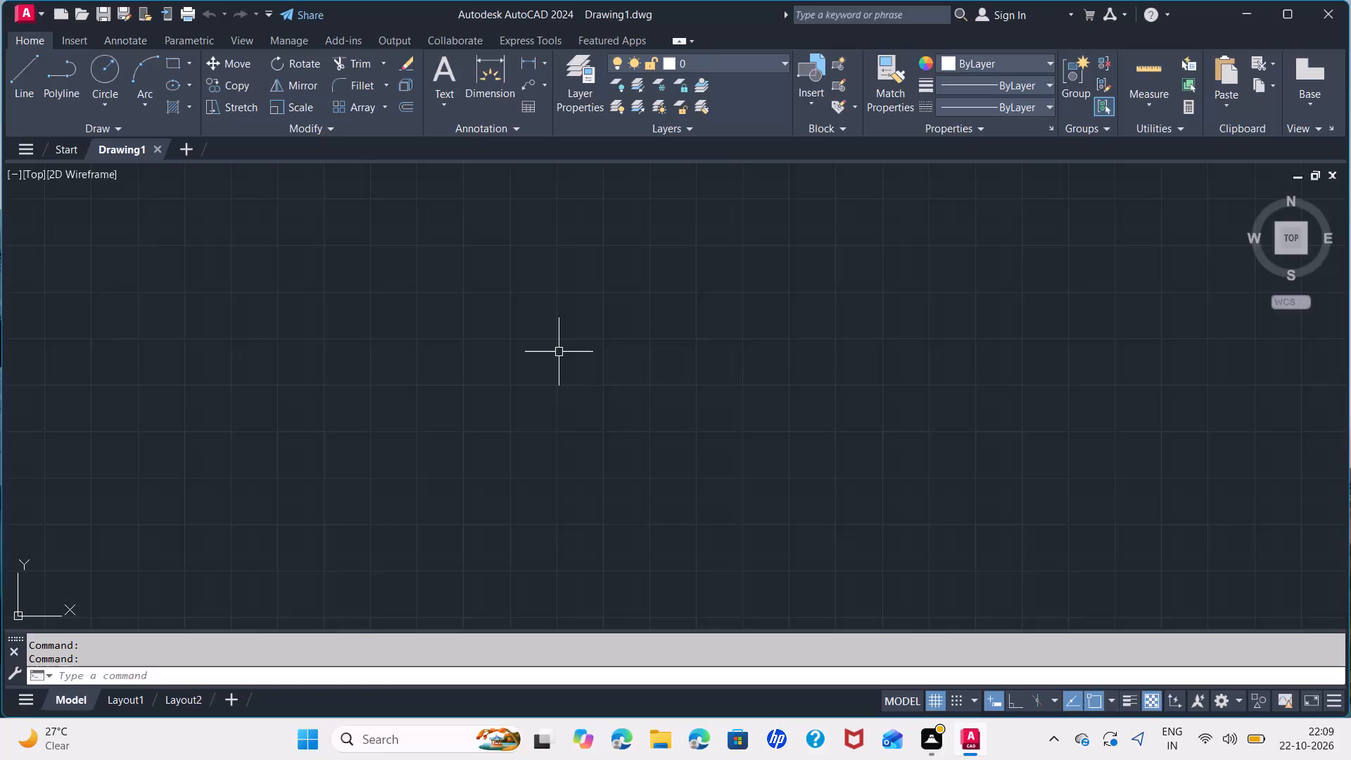
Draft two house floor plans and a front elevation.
Set the drawing units to Engineering length with 0'-0" precision, keeping millimeters as the insertion scale.
key(space)
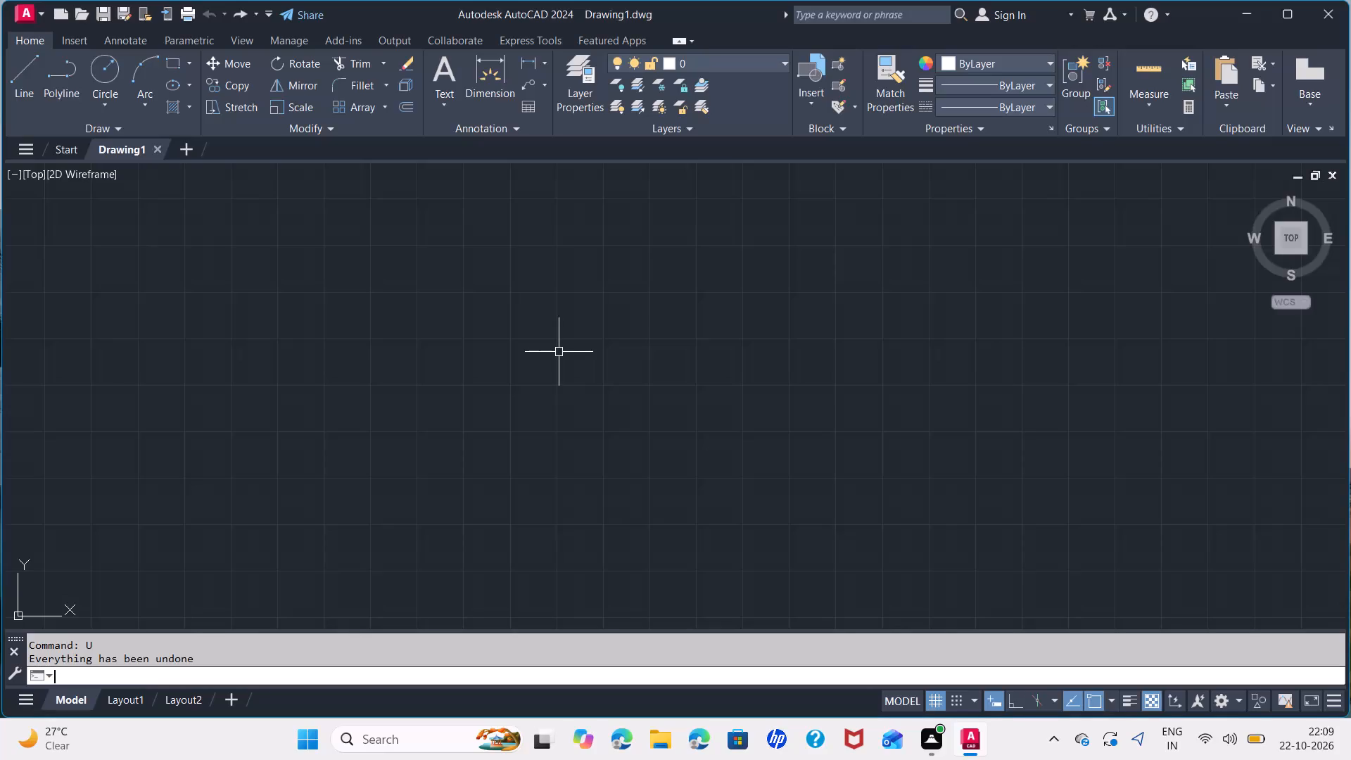
text(UN\)
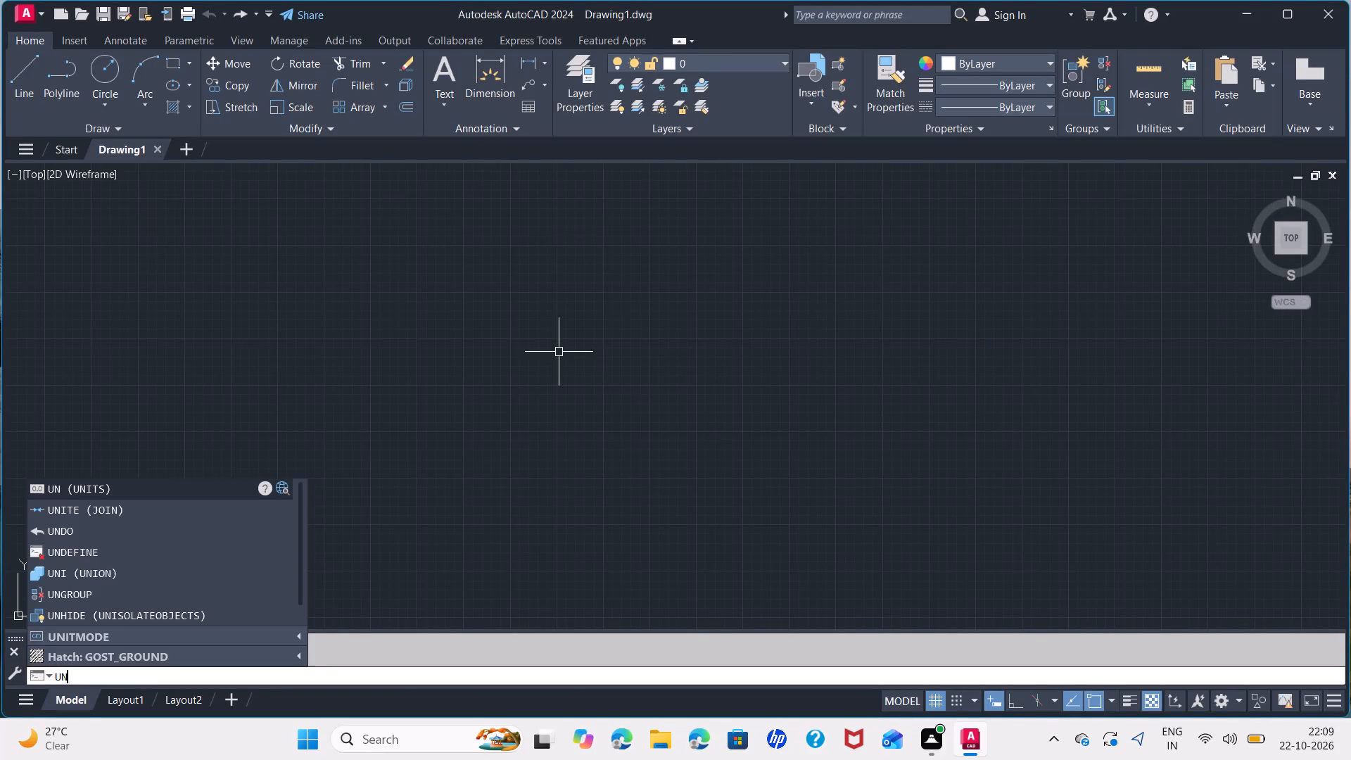
key(Return)
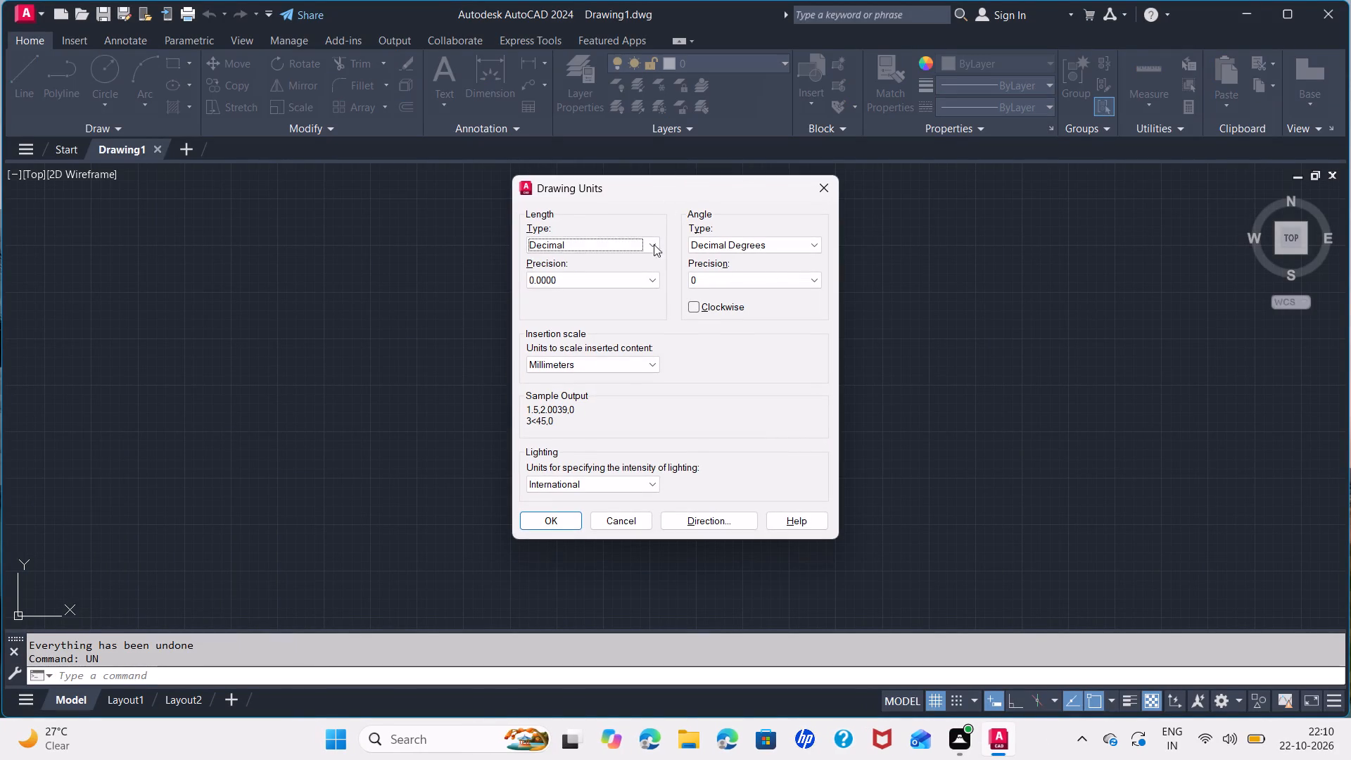
click(655, 246)
click(642, 282)
click(651, 282)
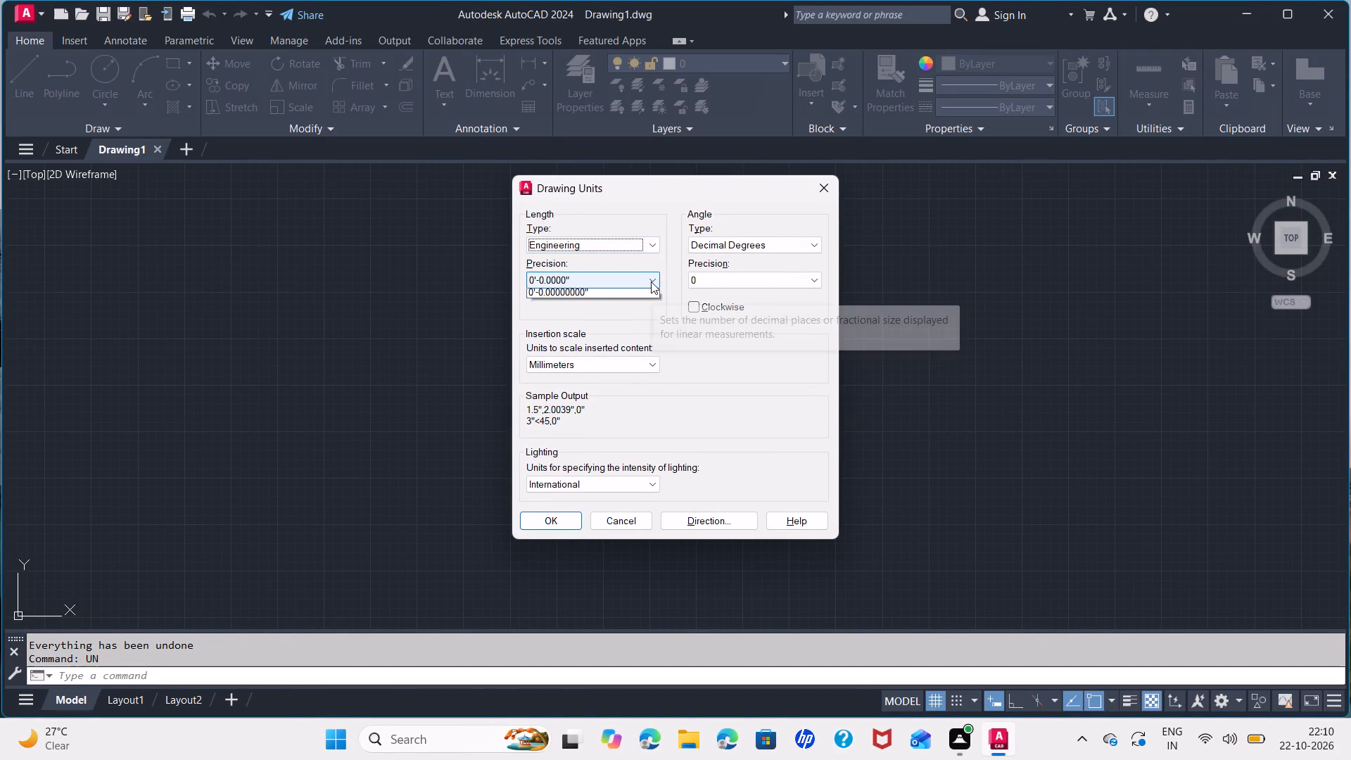
click(642, 298)
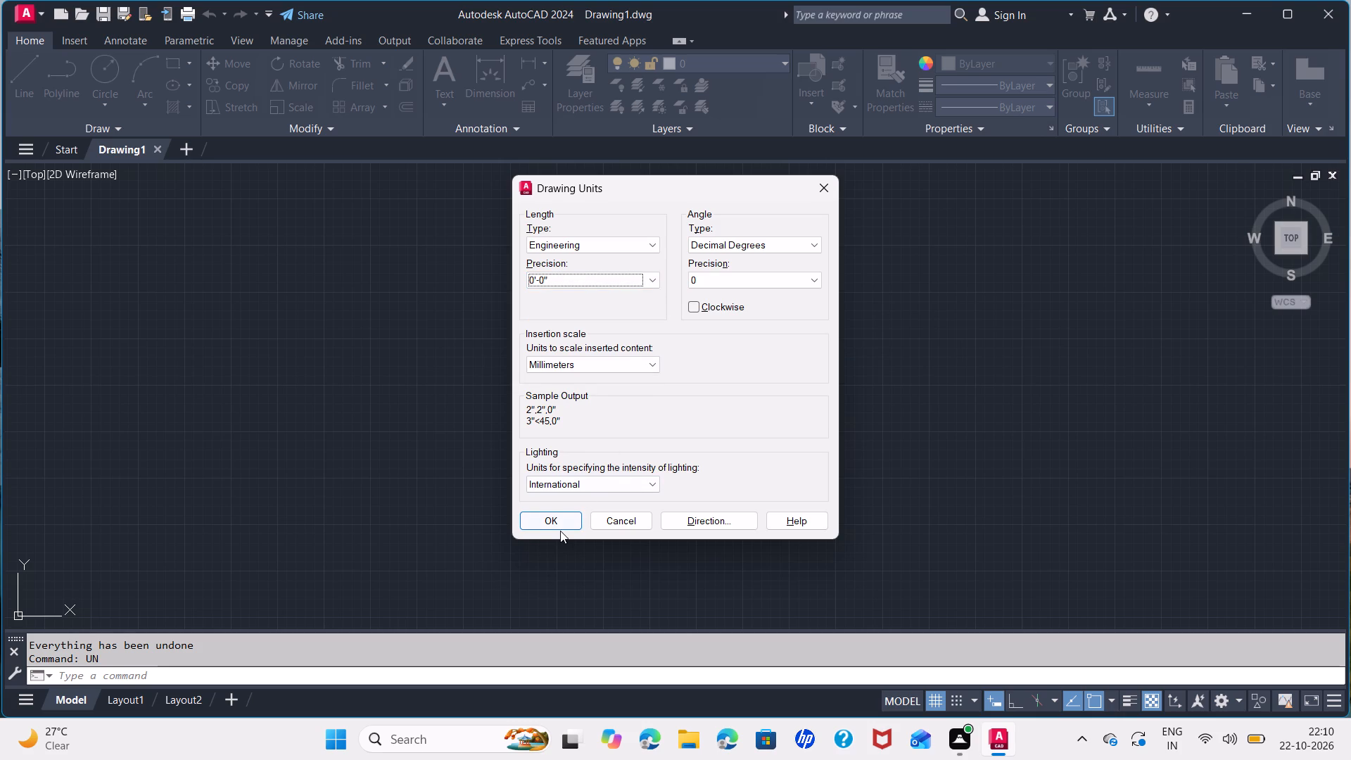
click(560, 531)
click(570, 518)
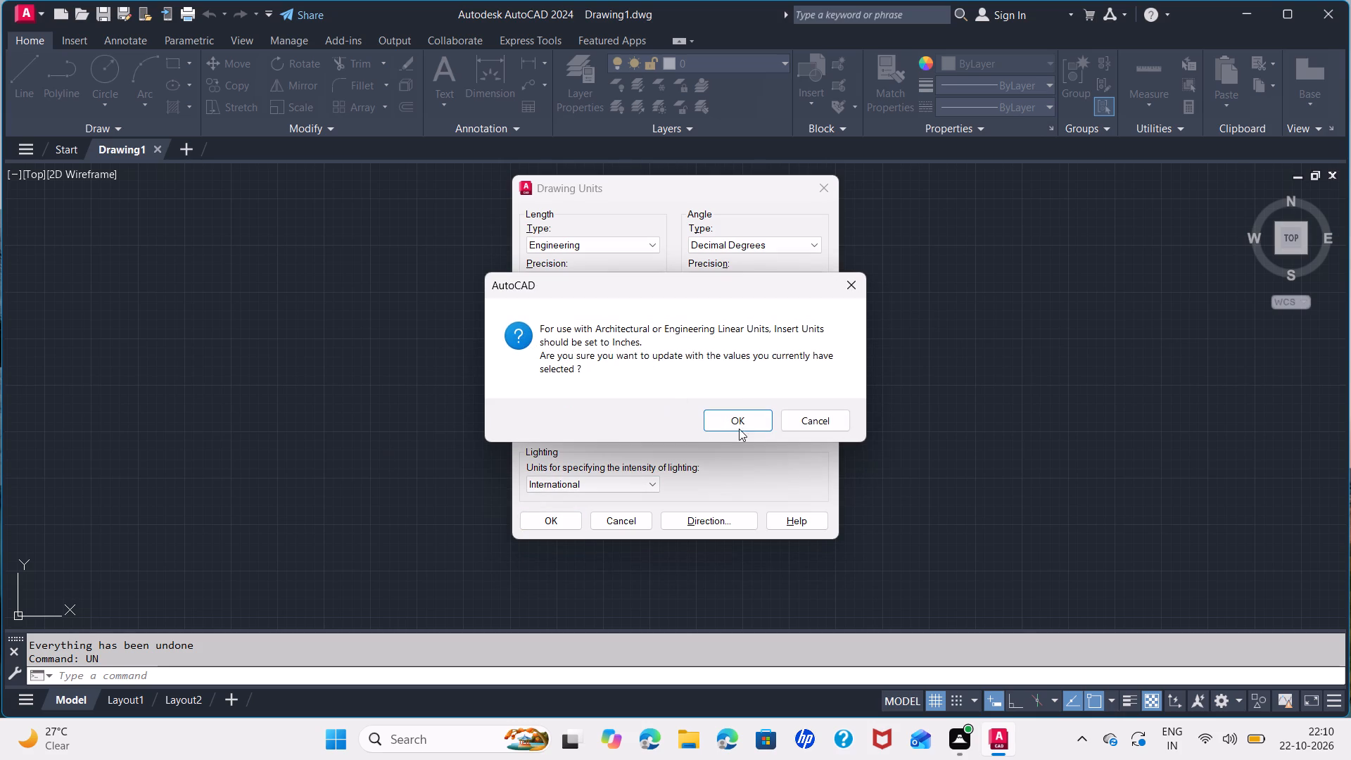
click(751, 420)
Modify the ISO-25 dimension style's primary units to Engineering format with 0'-0" precision.
click(517, 132)
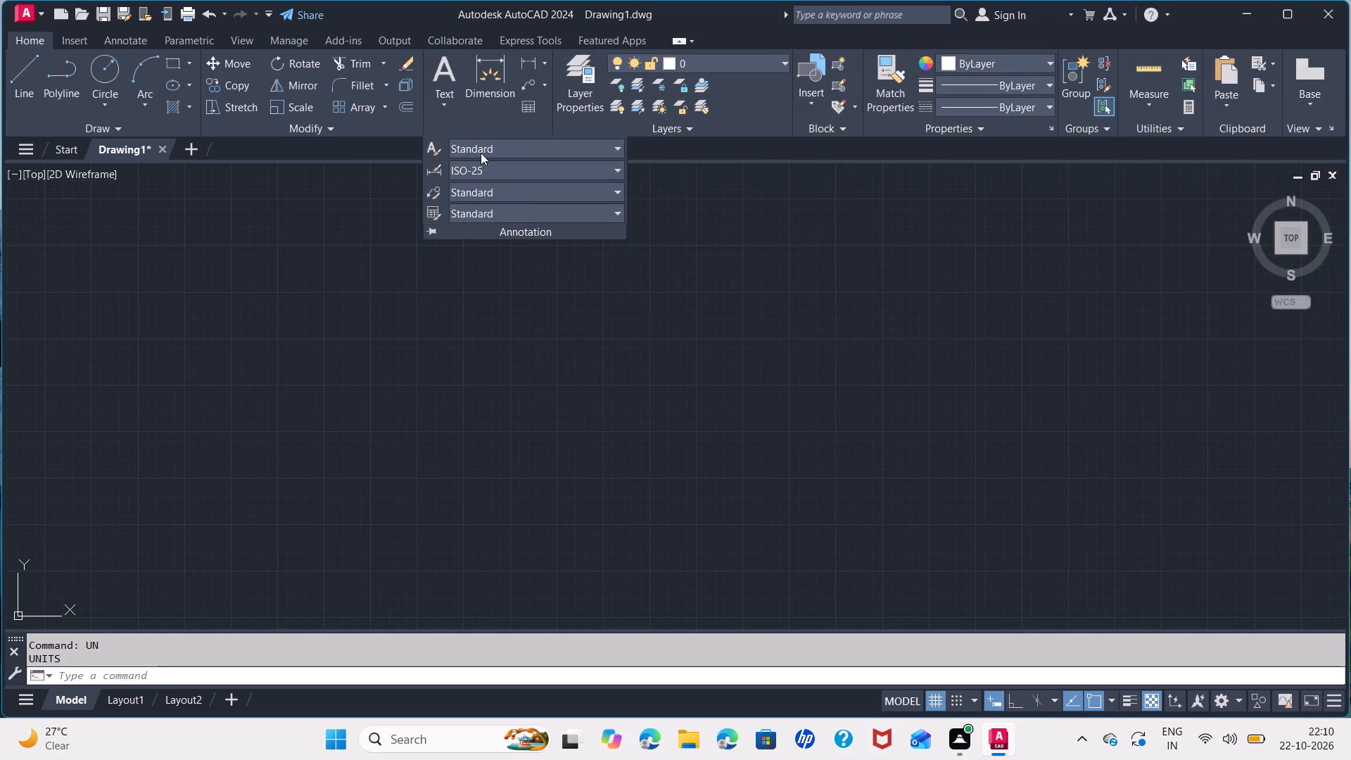
click(436, 165)
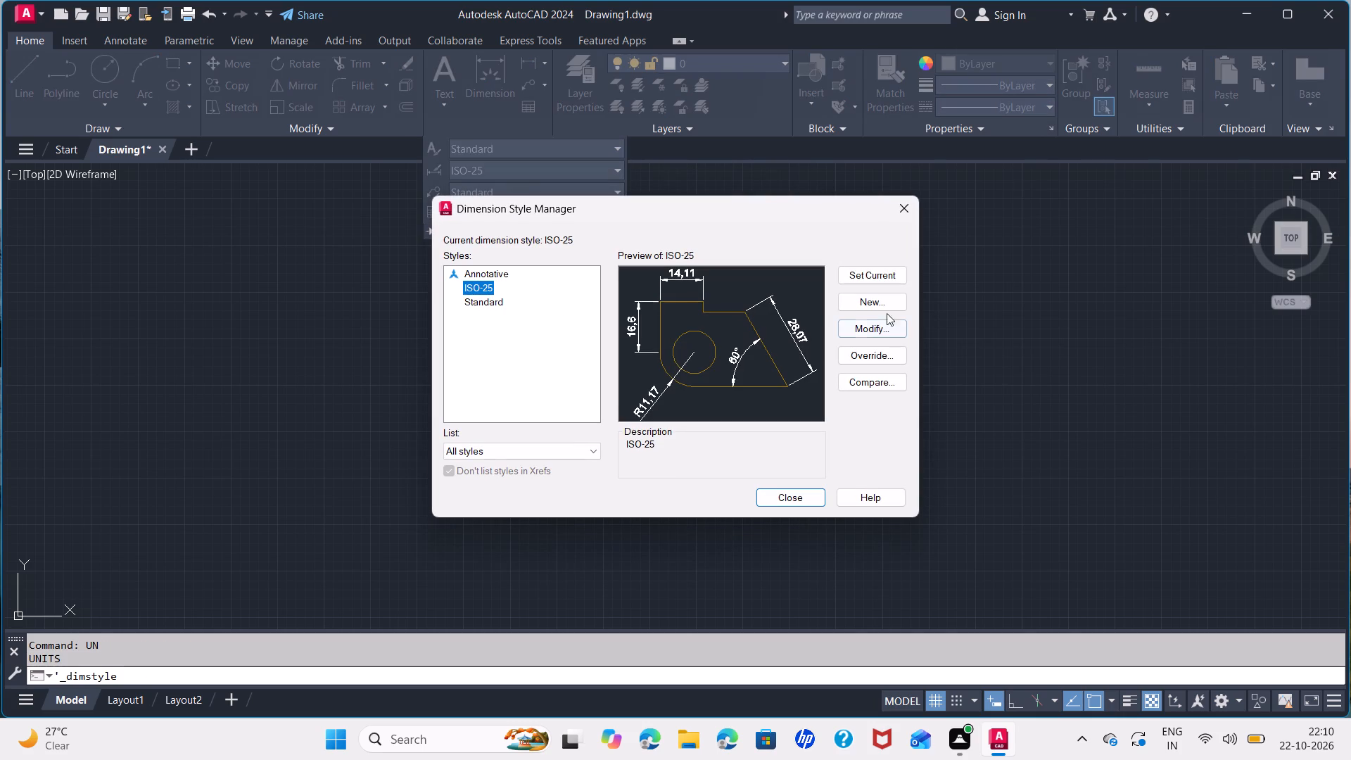
click(884, 331)
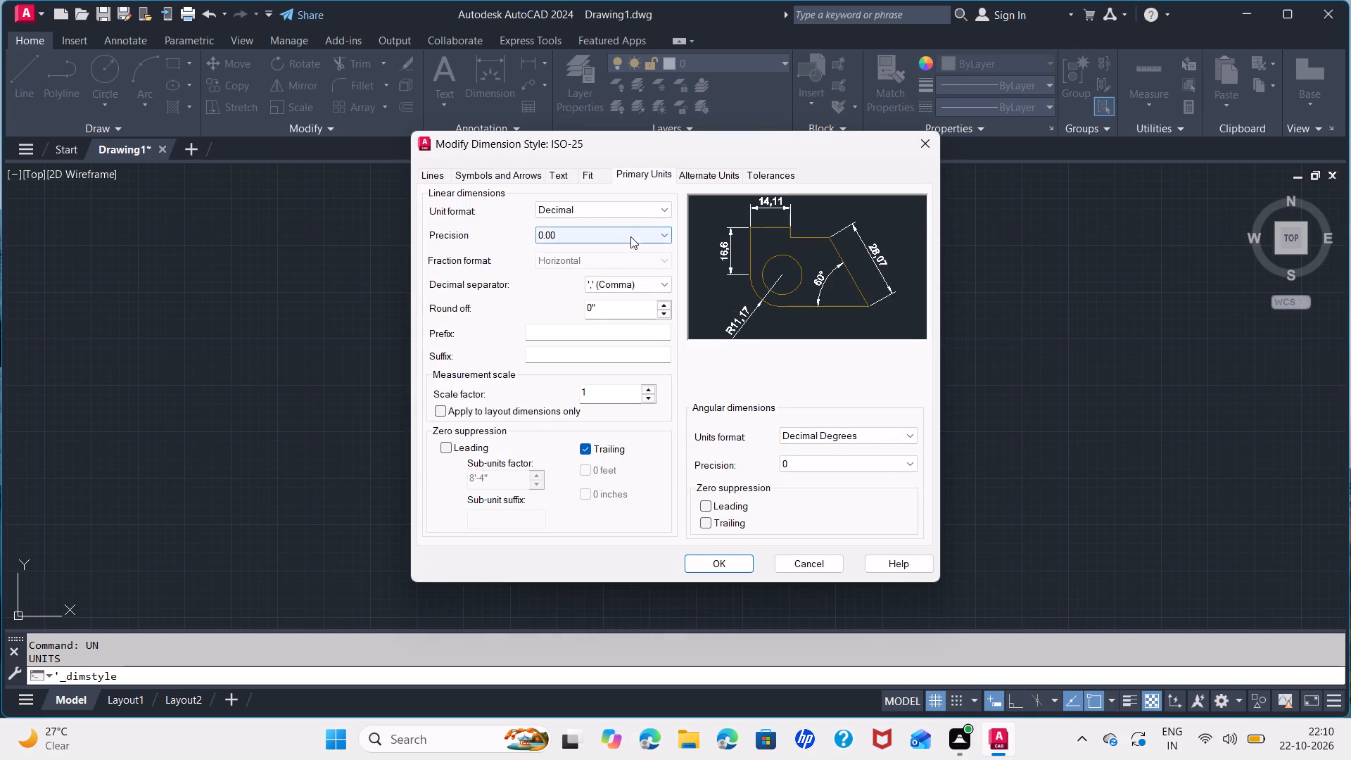
click(662, 208)
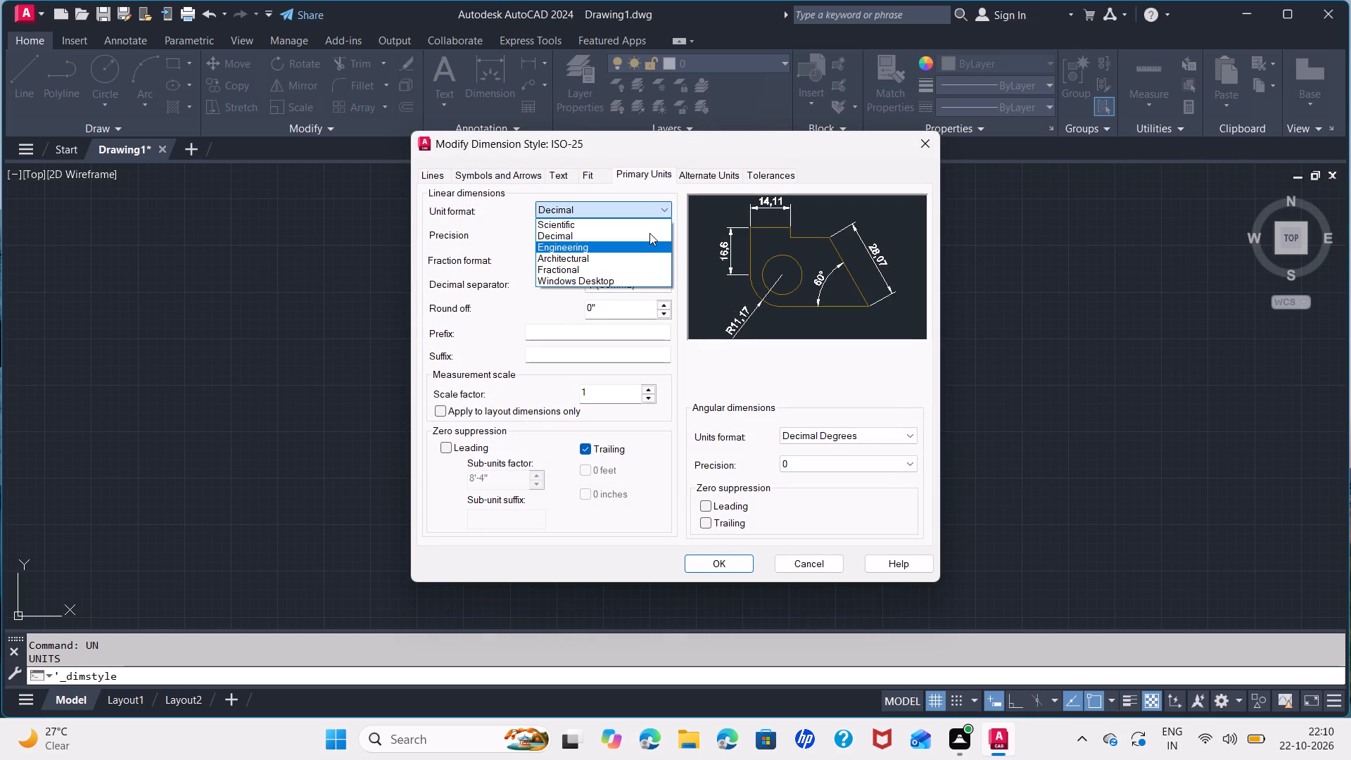
click(649, 233)
click(664, 213)
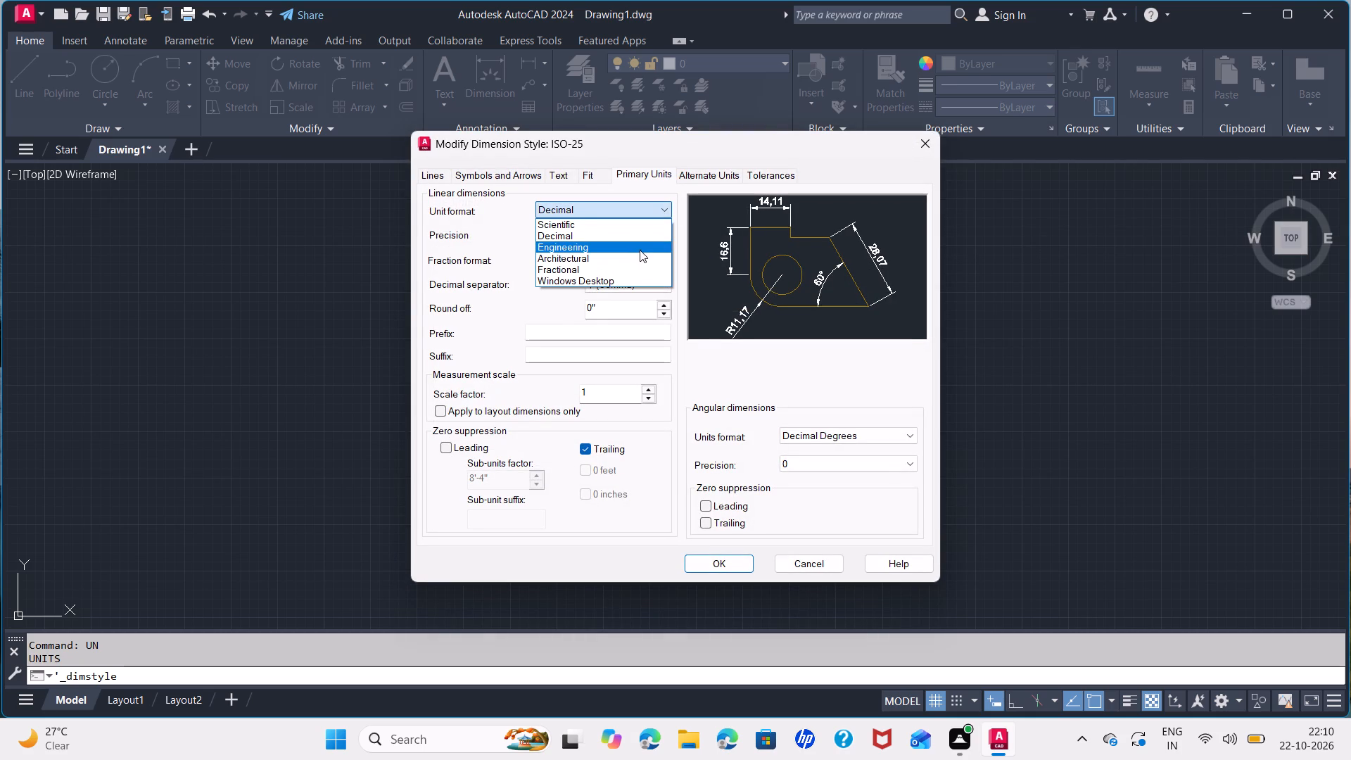
click(640, 248)
click(662, 237)
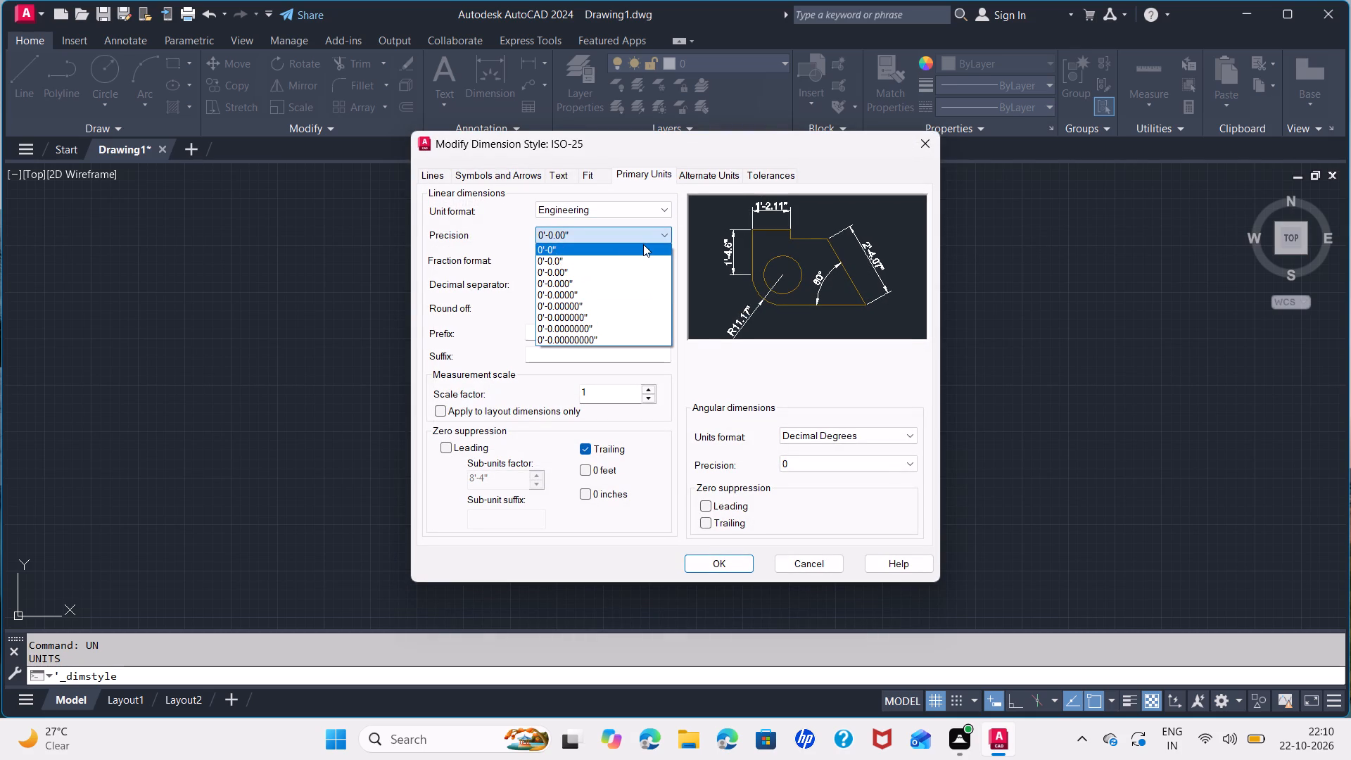
click(643, 244)
Set the ISO-25 dimension style's text height to 8".
click(567, 184)
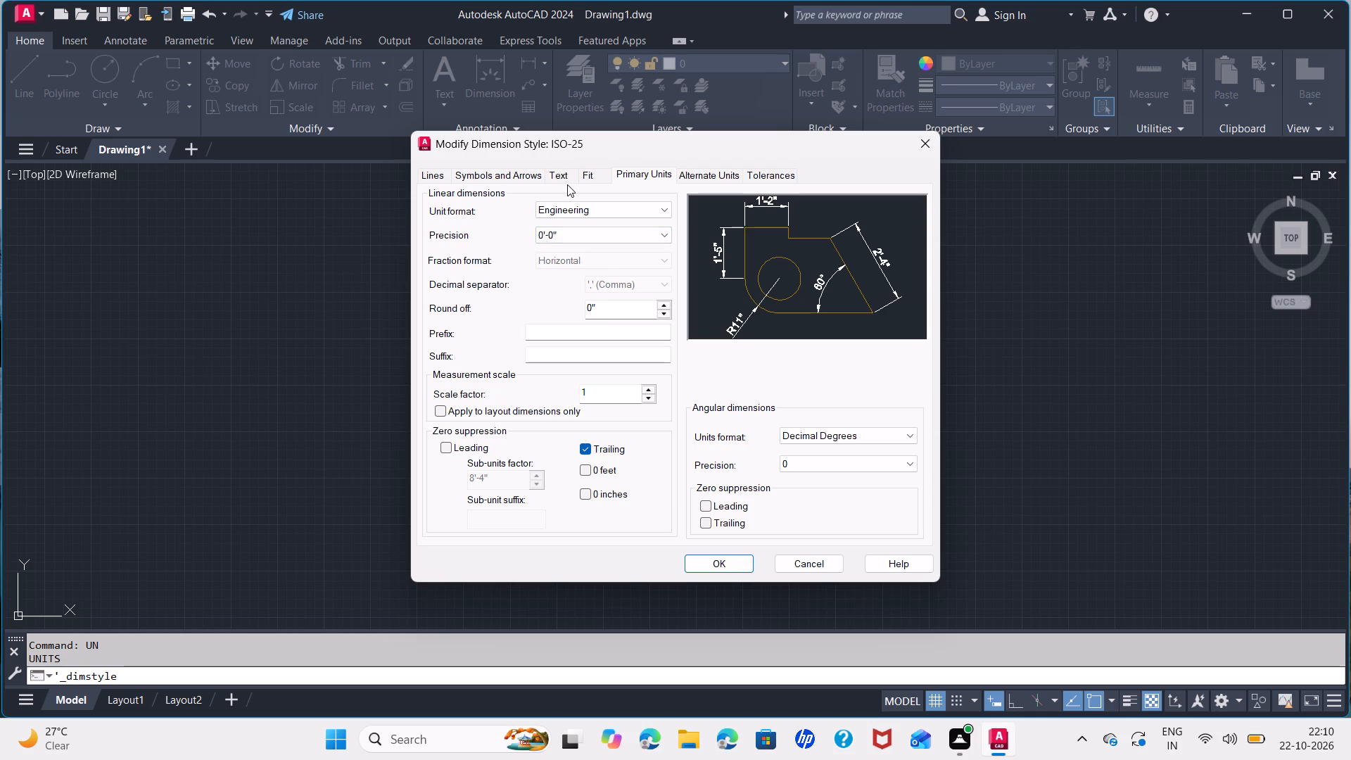
click(566, 175)
click(635, 298)
key(BackSpace)
key(BackSpace)
key(BackSpace)
key(BackSpace)
key(BackSpace)
key(BackSpace)
key(BackSpace)
key(BackSpace)
key(BackSpace)
key(BackSpace)
key(BackSpace)
key(BackSpace)
key(BackSpace)
key(BackSpace)
key(BackSpace)
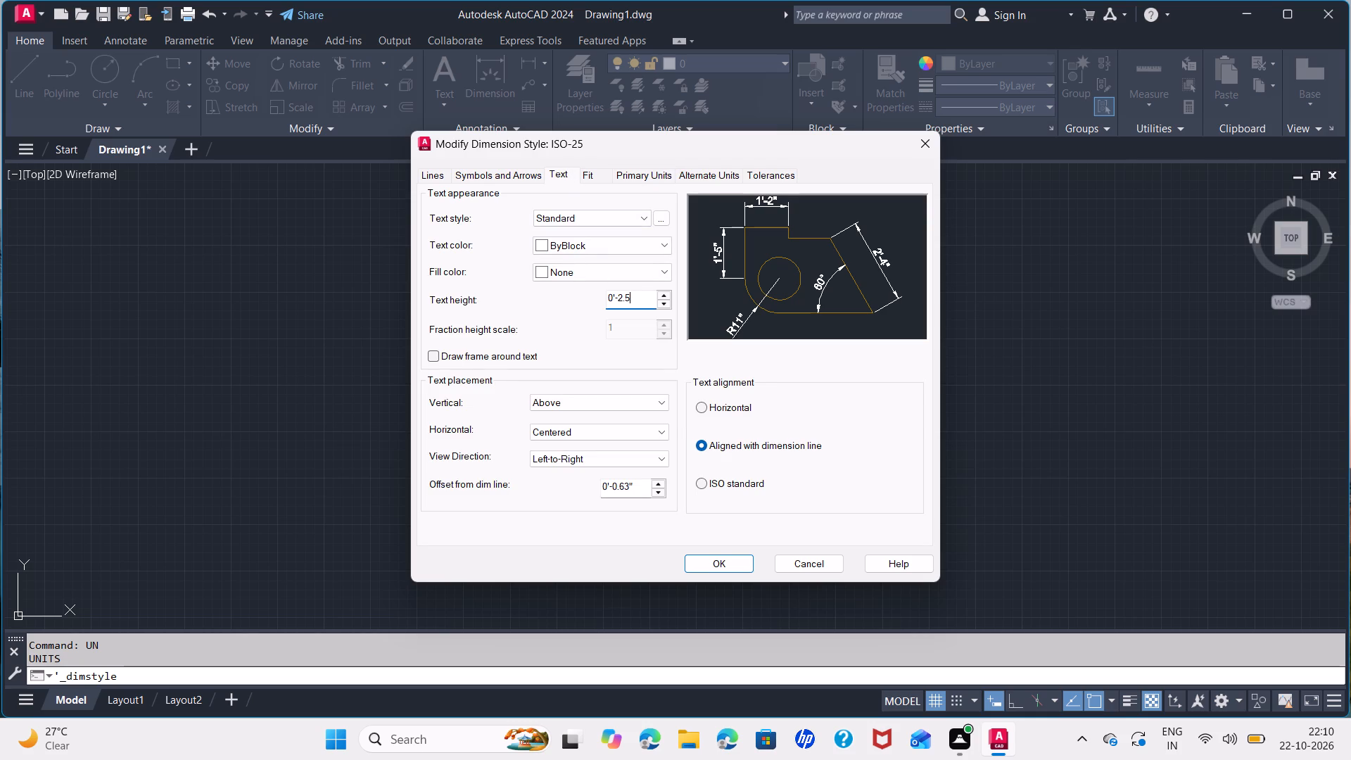
key(8)
key(Return)
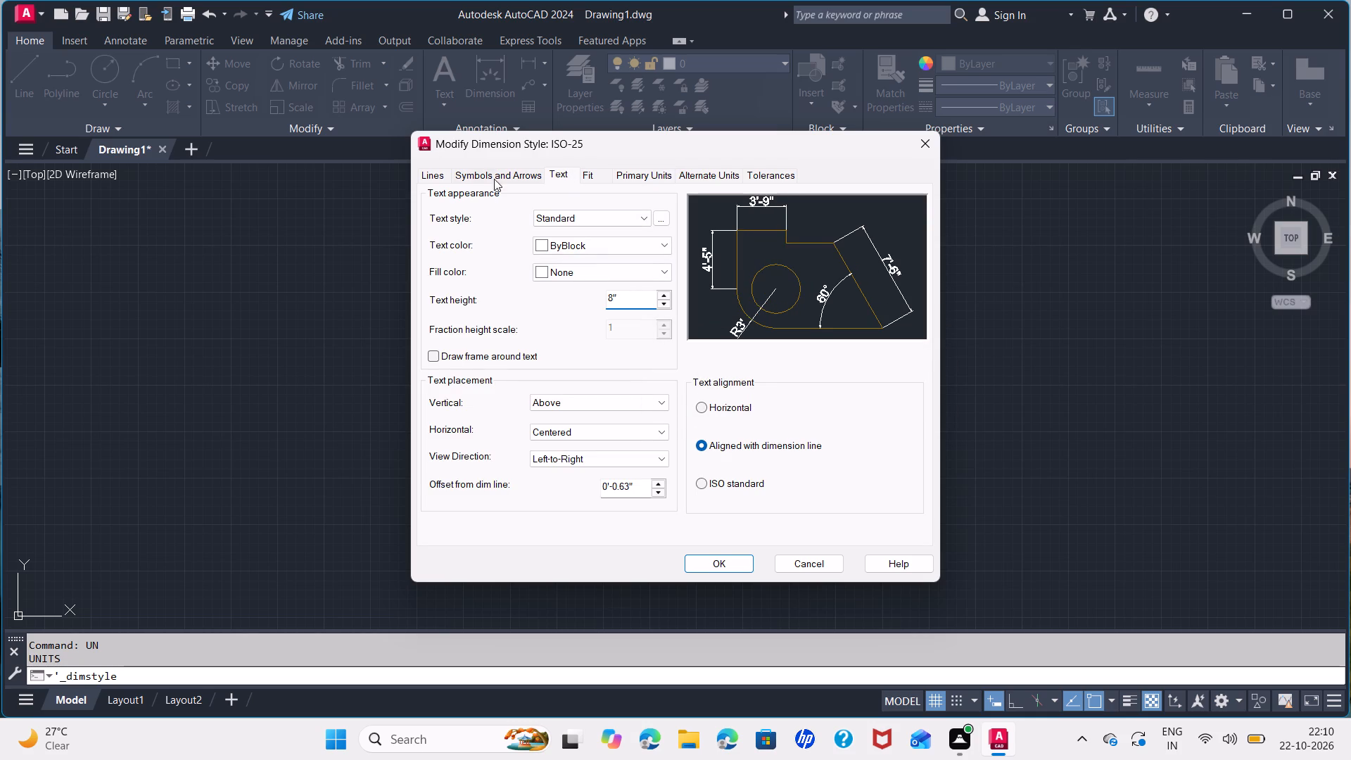
Set the ISO-25 dimension style's arrow size to 6".
click(498, 182)
click(471, 346)
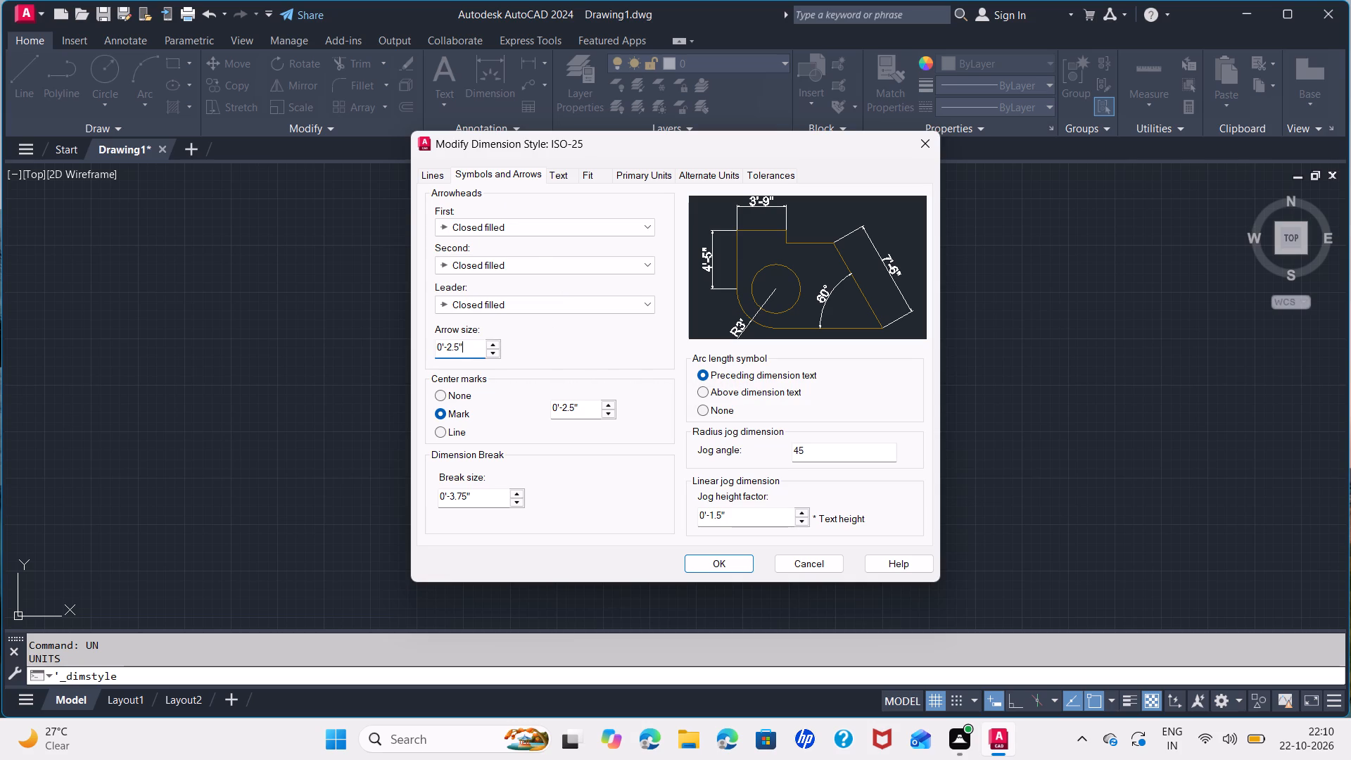
key(BackSpace)
key(BackSpace)
key(BackSpace)
key(BackSpace)
key(BackSpace)
key(BackSpace)
key(BackSpace)
key(BackSpace)
key(BackSpace)
key(BackSpace)
key(BackSpace)
key(BackSpace)
key(BackSpace)
key(BackSpace)
key(BackSpace)
key(6)
key(Return)
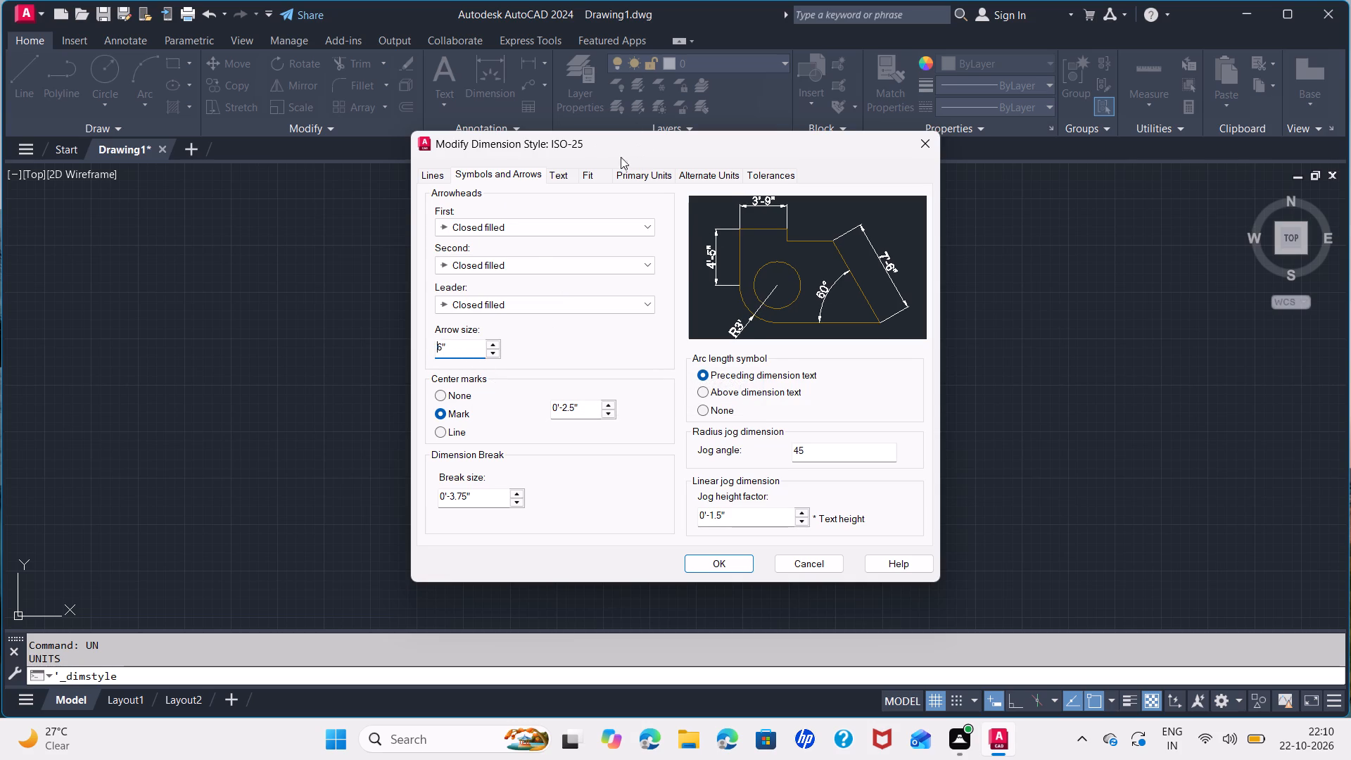
Apply the ISO-25 style changes and set ISO-25 as the current dimension style.
click(584, 177)
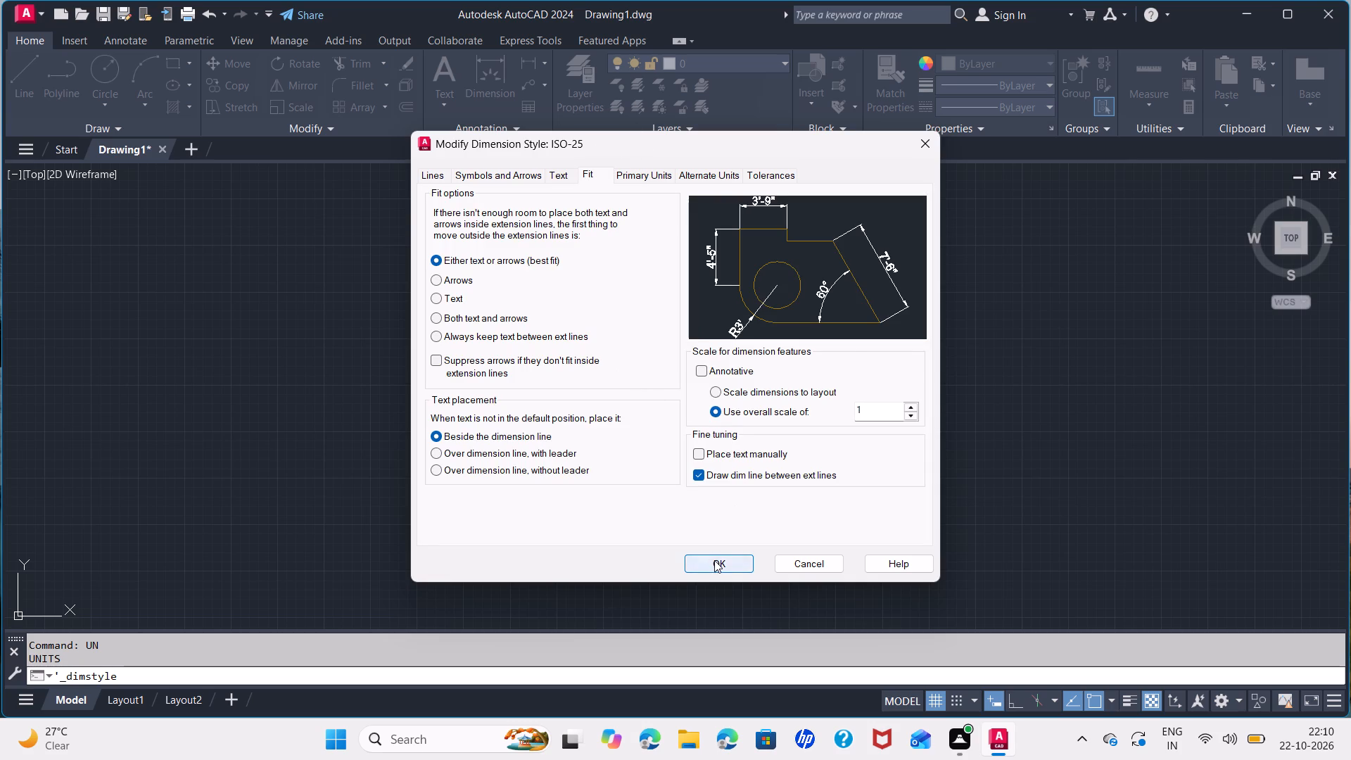
click(714, 559)
click(883, 272)
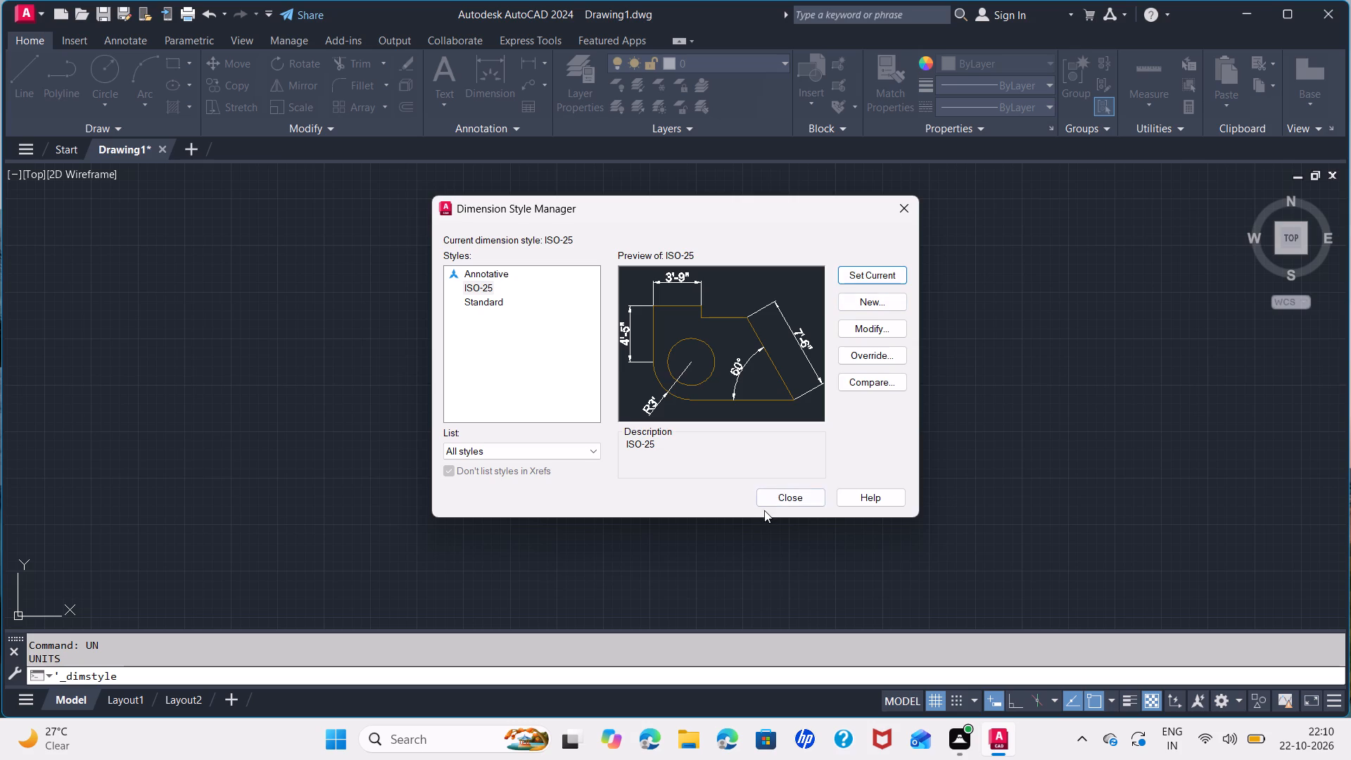
click(782, 498)
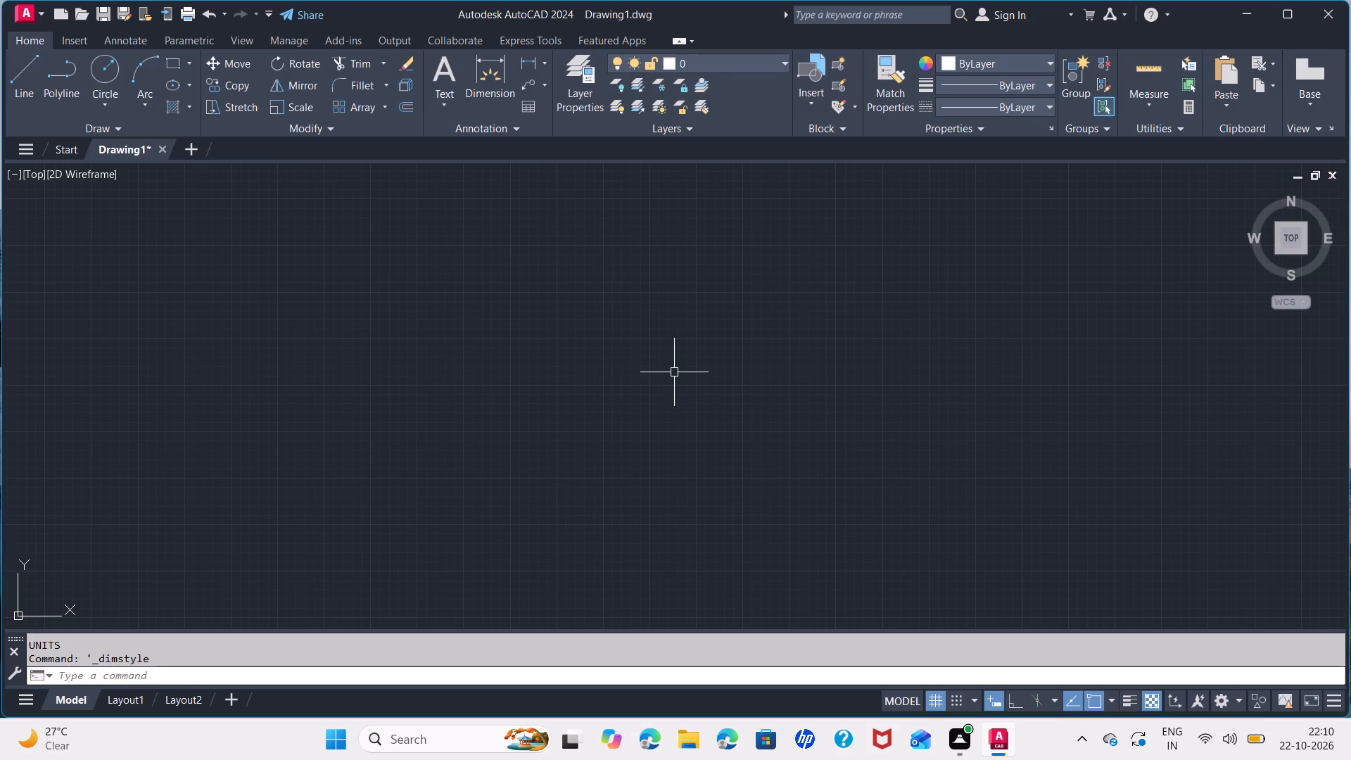
Draw a closed rectangle from four lines with Ortho on, about 16'-7" wide and 10'-8" high.
key(l)
key(Return)
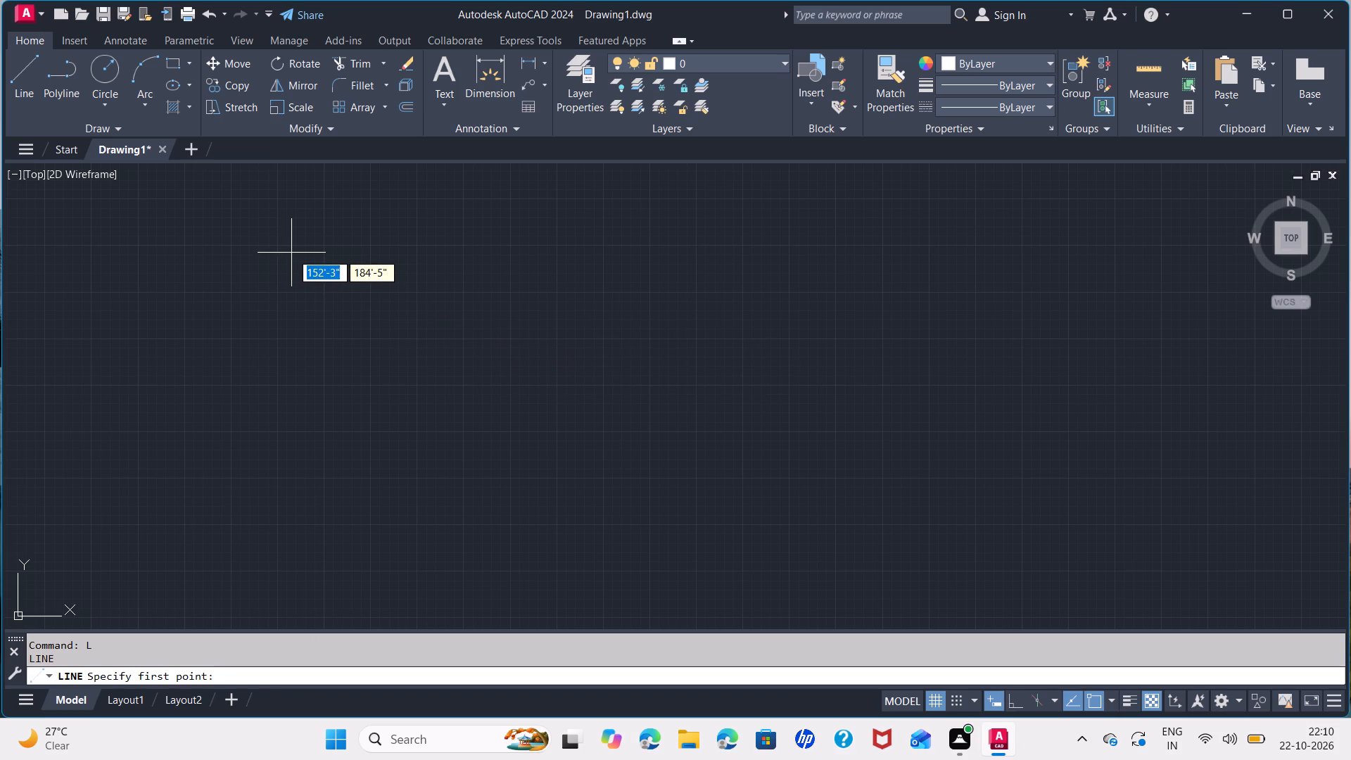
click(288, 277)
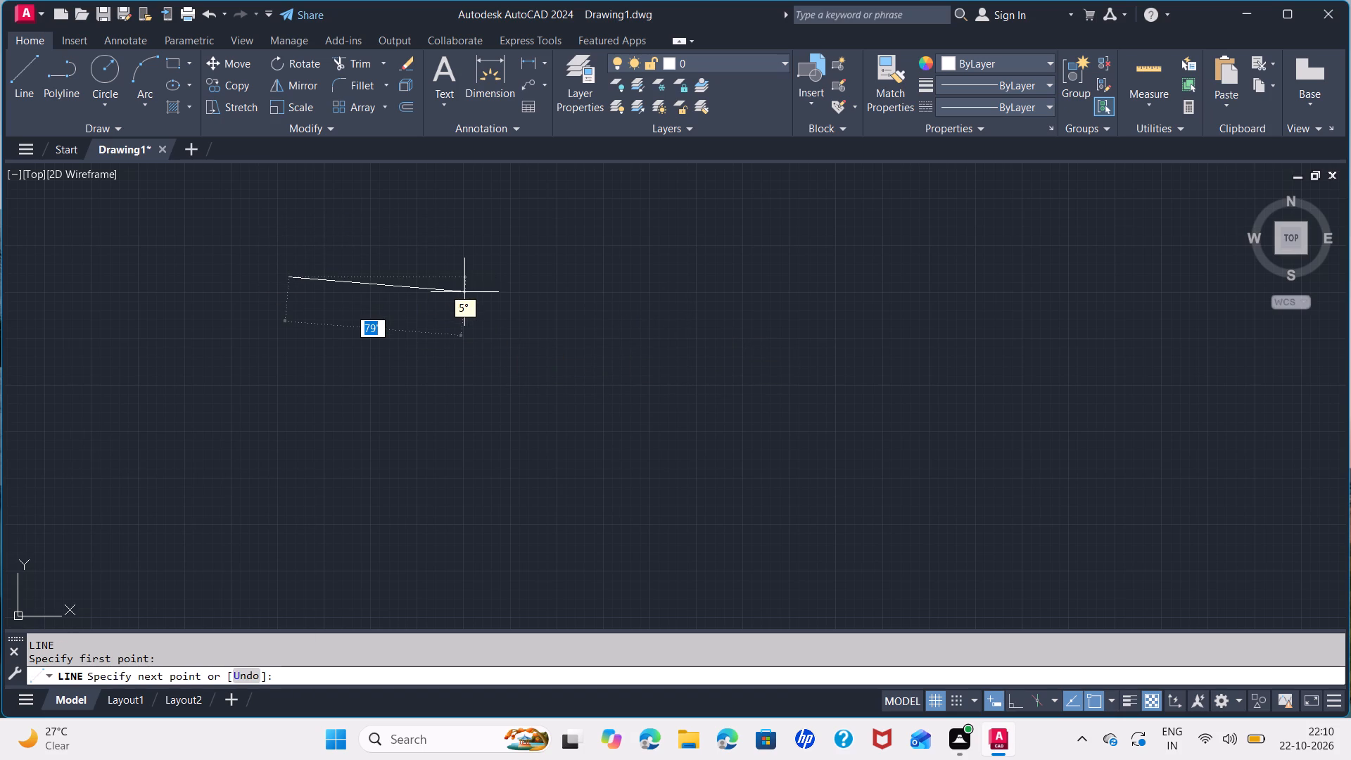
click(1015, 703)
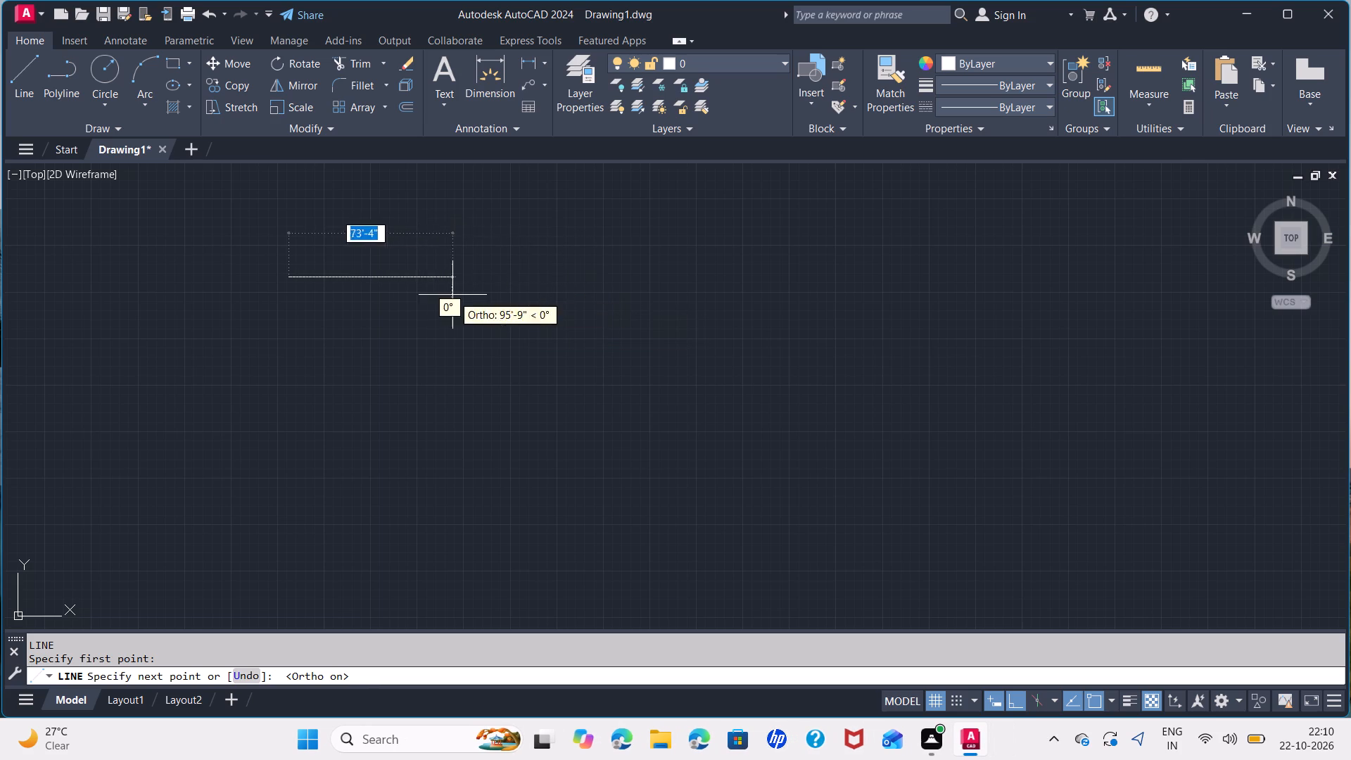
scroll(397, 295, up, 4)
middle_drag(415, 316, 1298, 436)
scroll(768, 374, down, 2)
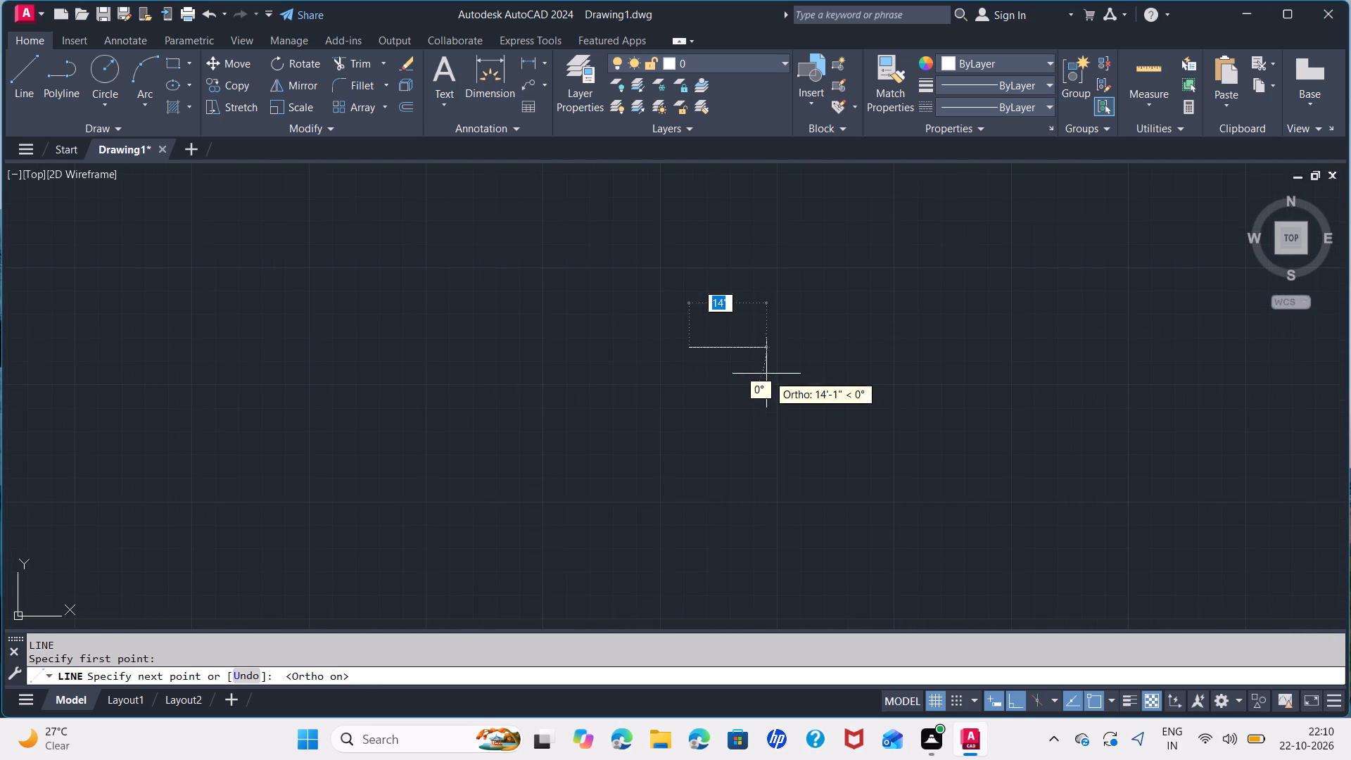
scroll(768, 332, up, 4)
middle_drag(766, 350, 820, 269)
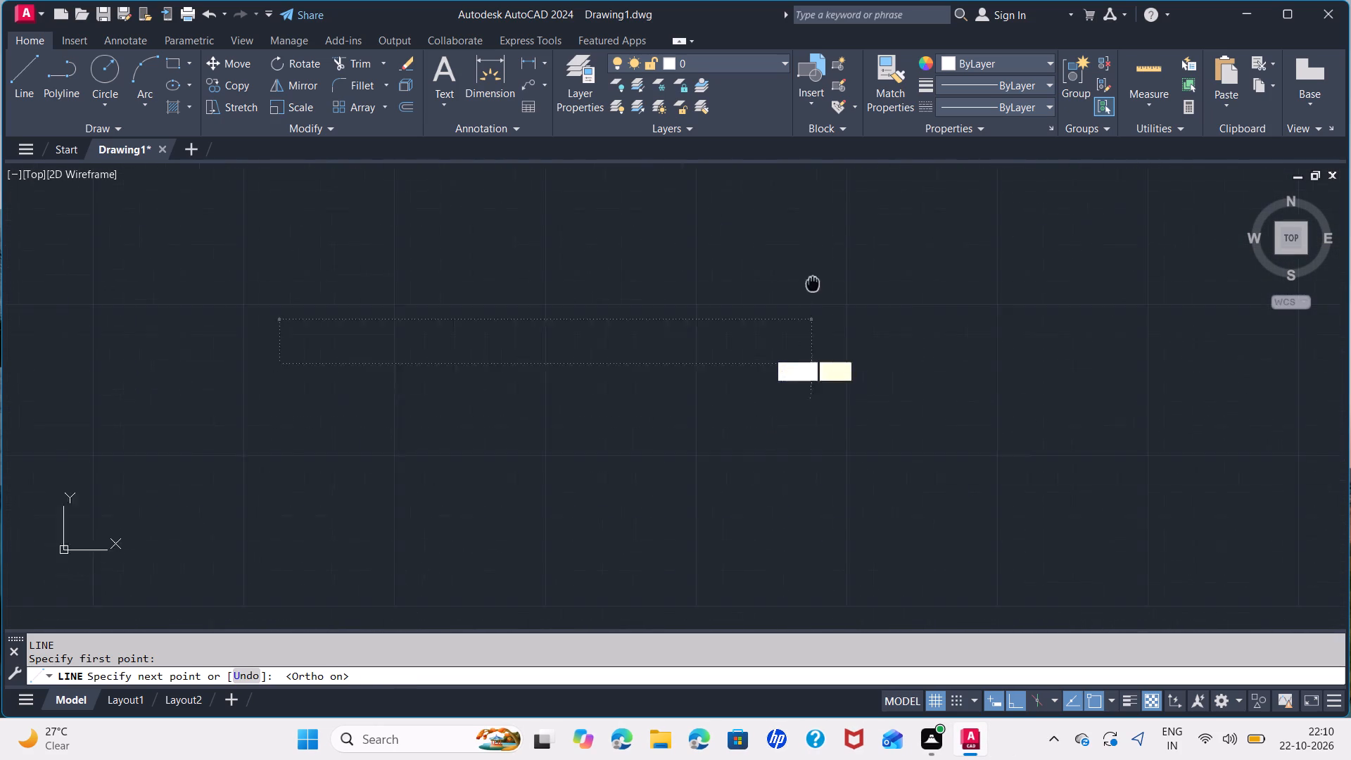
middle_drag(820, 269, 870, 198)
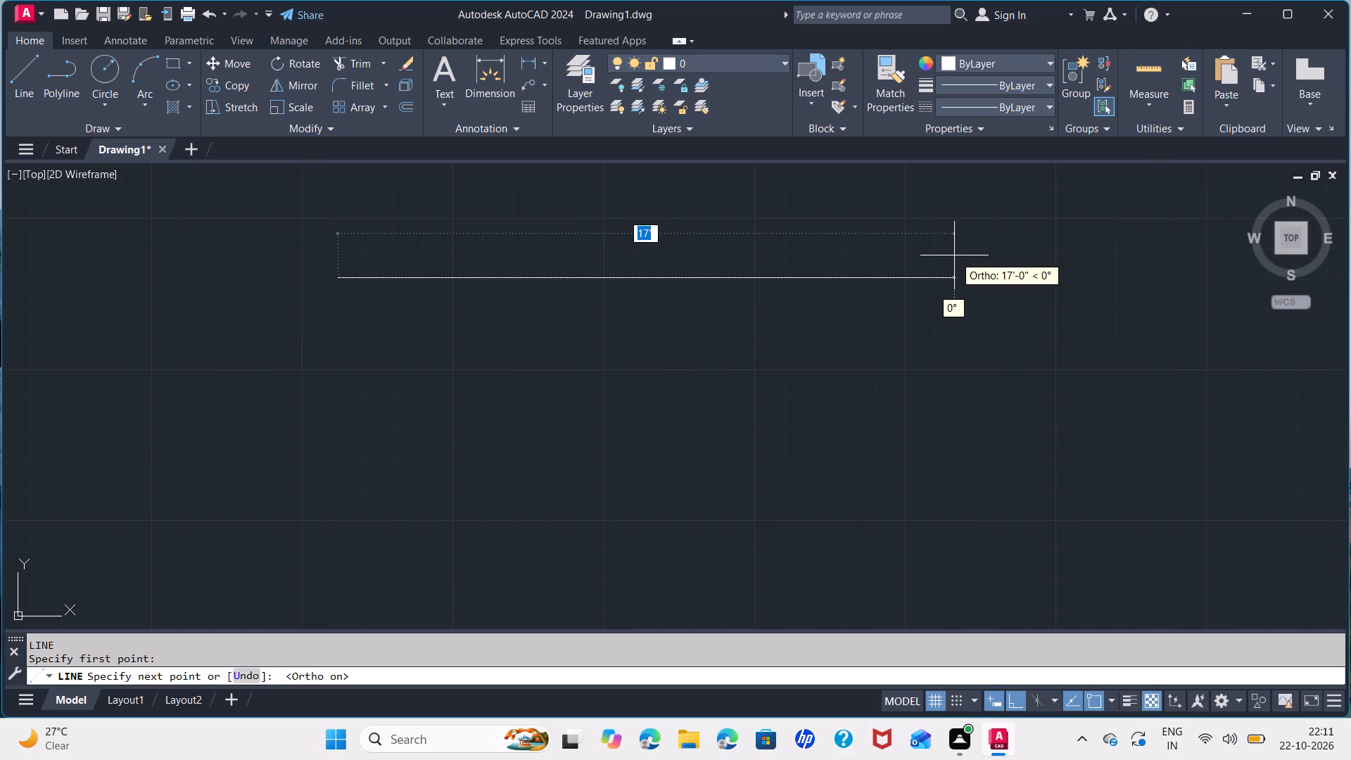
click(938, 260)
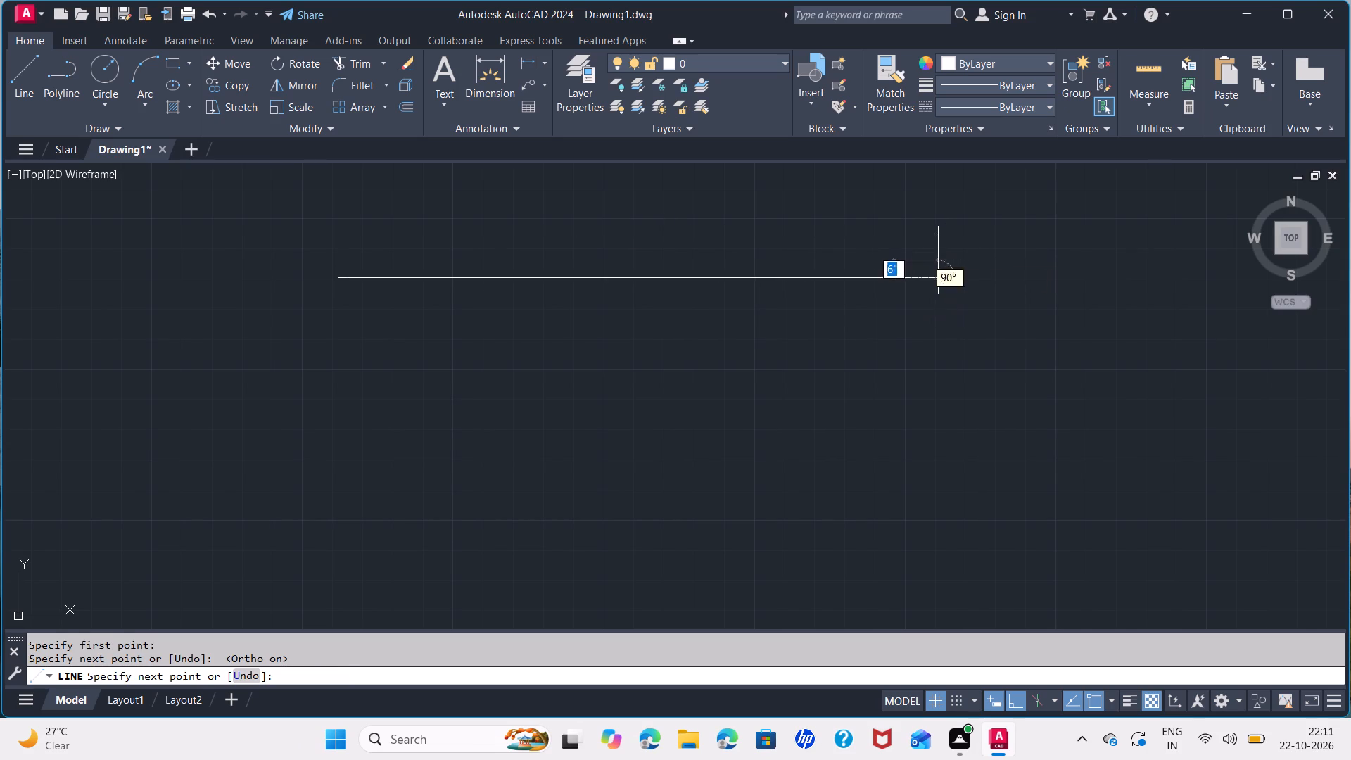
scroll(941, 509, down, 2)
middle_drag(941, 509, 960, 322)
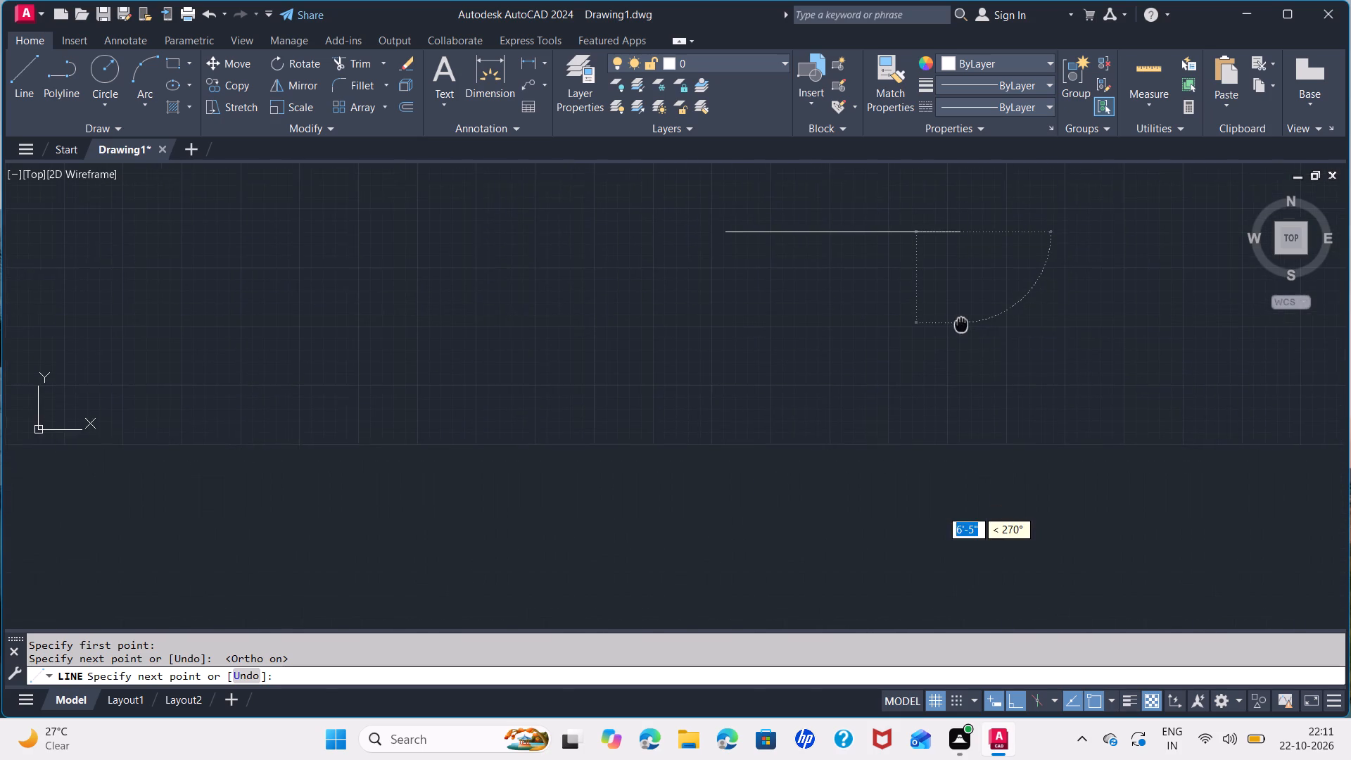
middle_drag(960, 322, 958, 322)
click(950, 382)
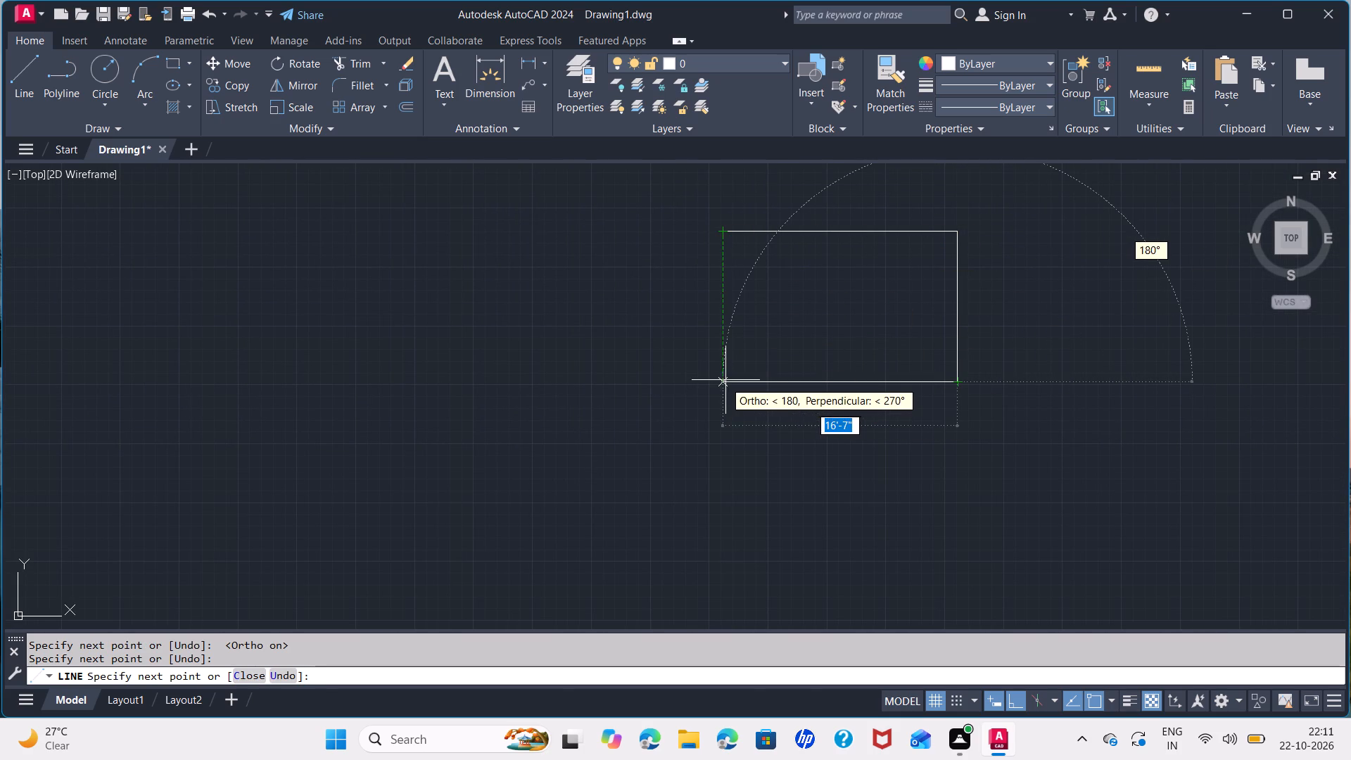
click(725, 380)
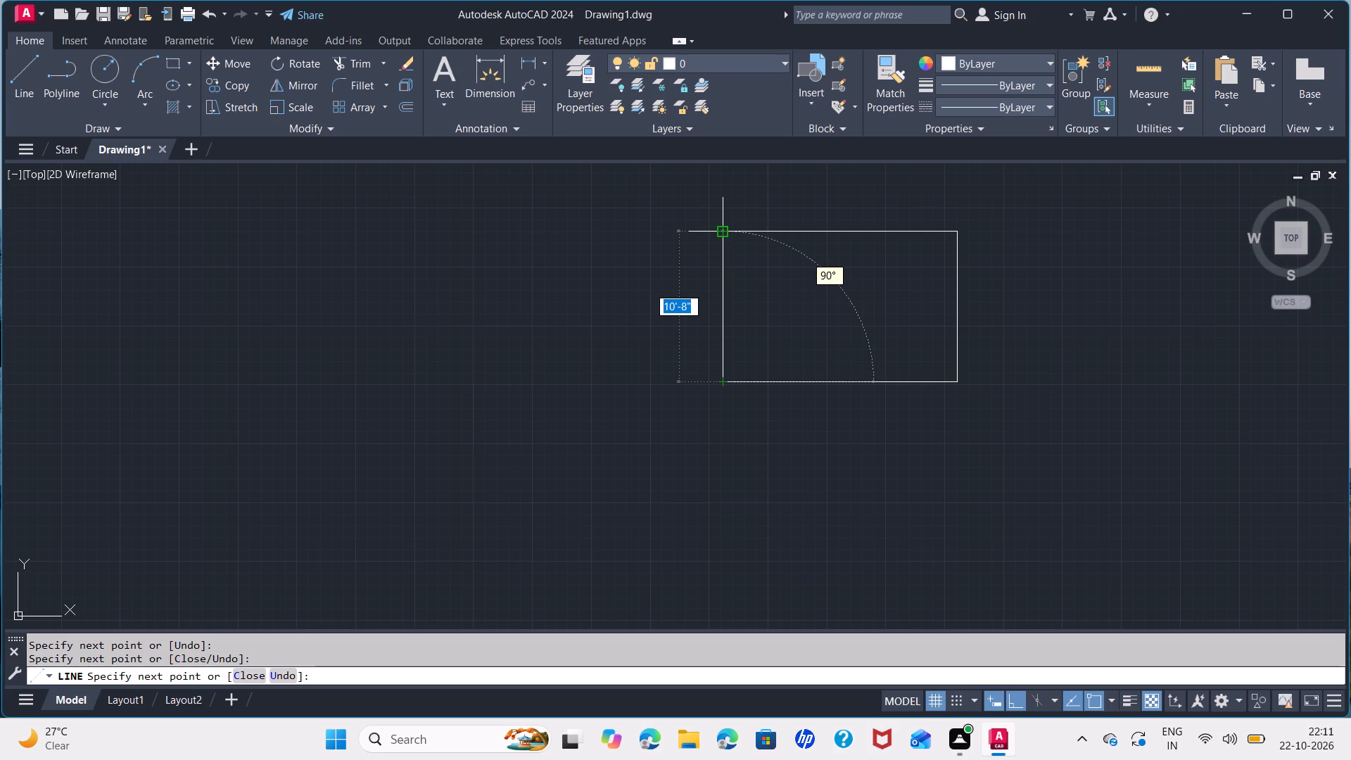
click(726, 236)
key(space)
middle_drag(782, 410, 751, 388)
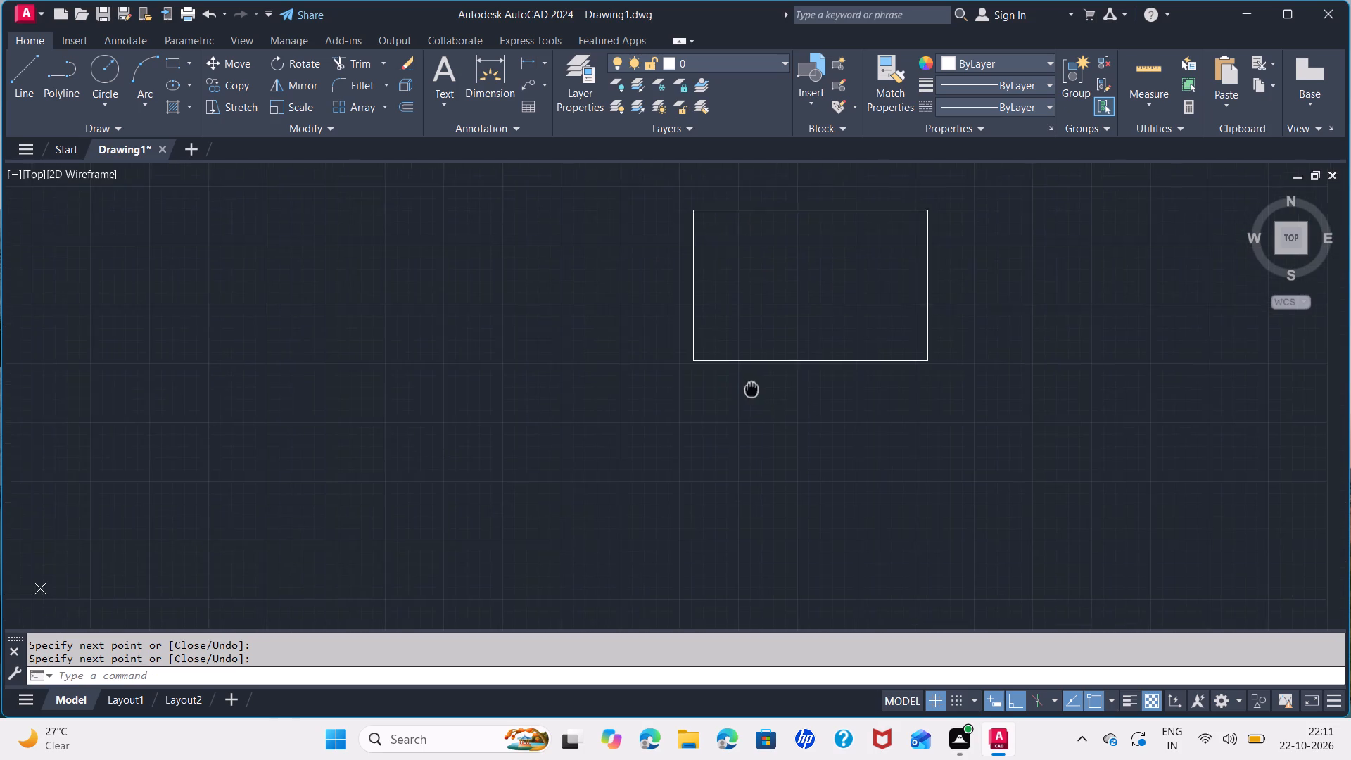
middle_drag(751, 388, 655, 383)
middle_drag(762, 296, 641, 399)
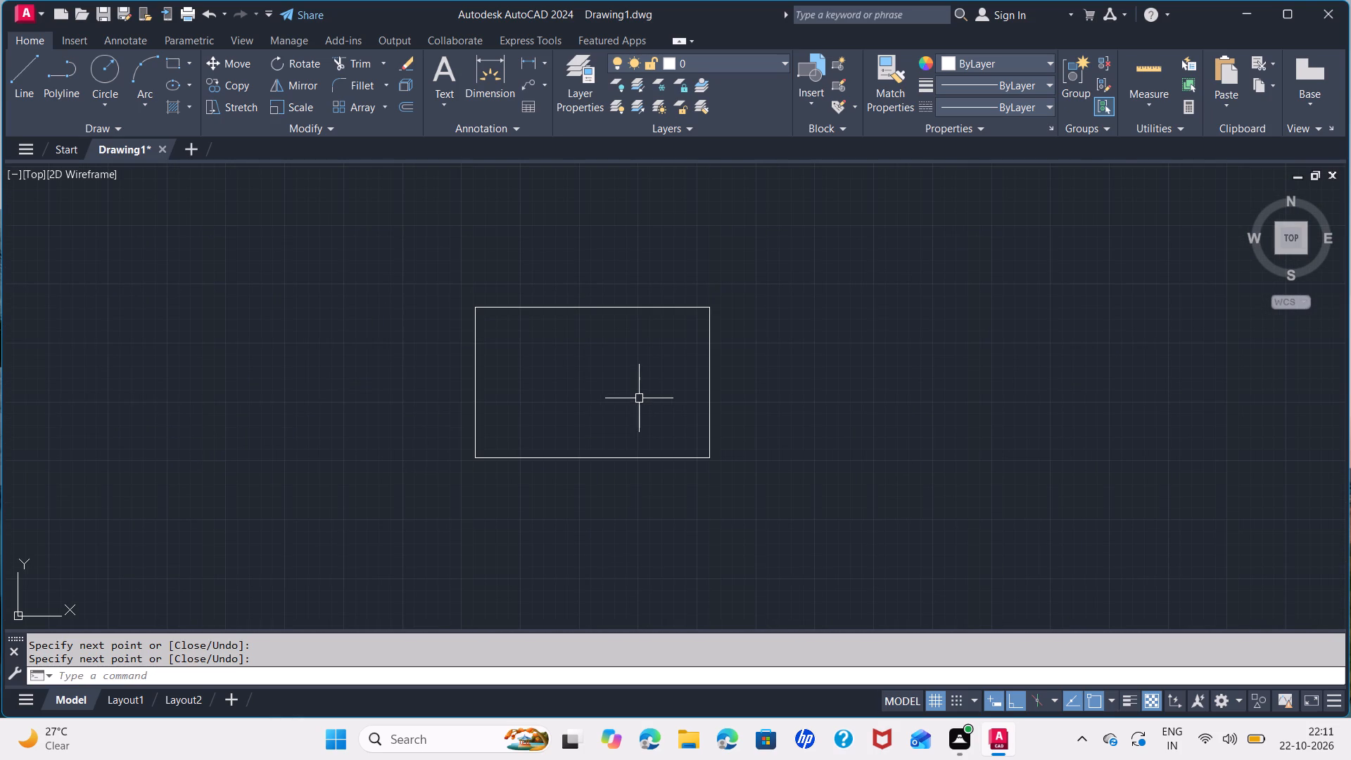
Draw a room 5' wide and 7' deep with lines from the rectangle's upper-right corner, ending on its right edge.
key(space)
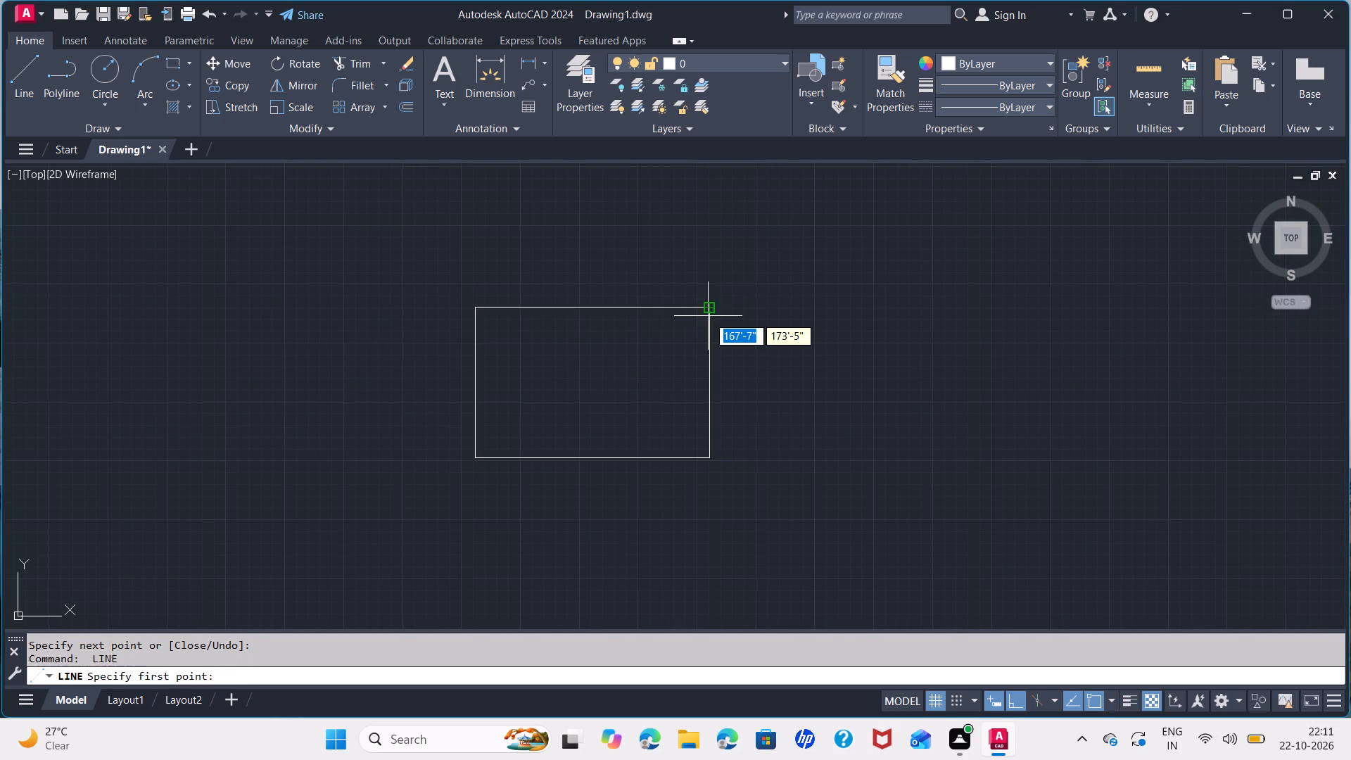
click(711, 305)
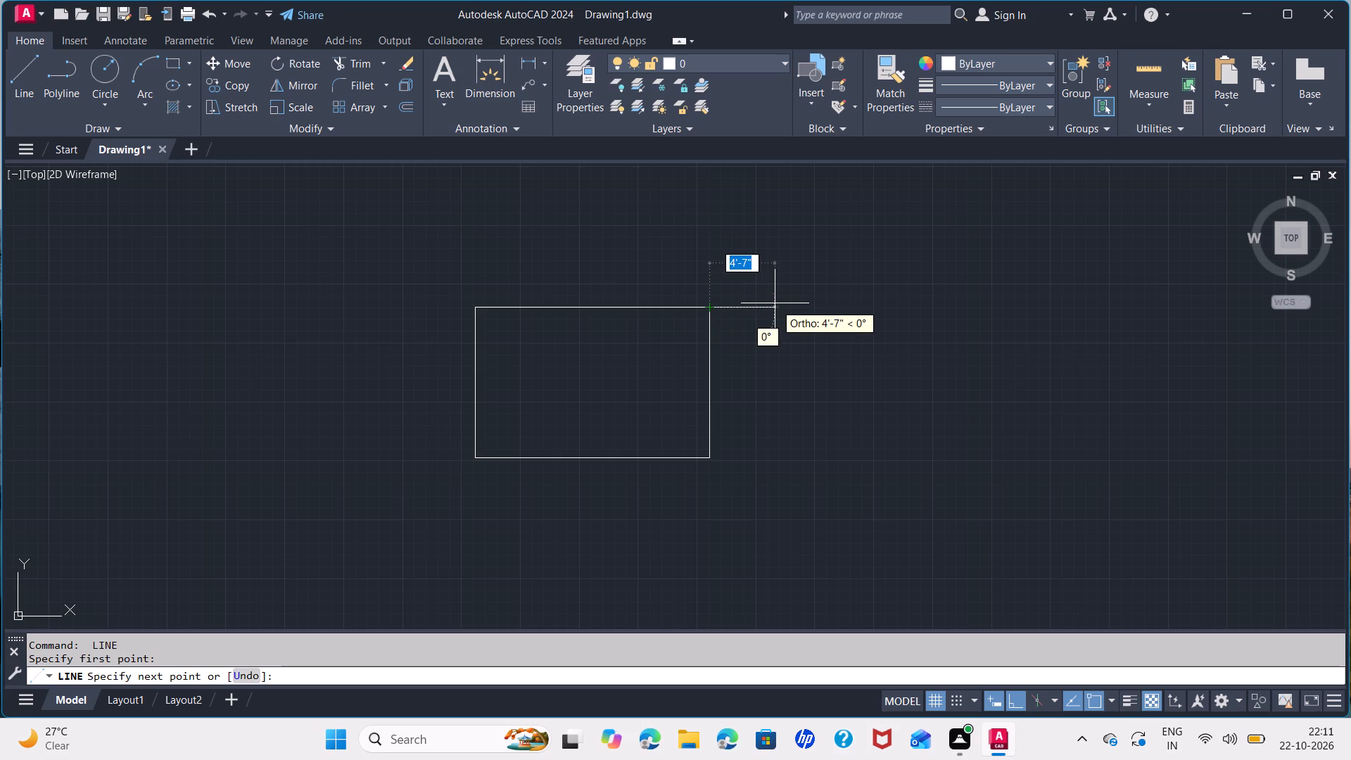
text(5')
key(Return)
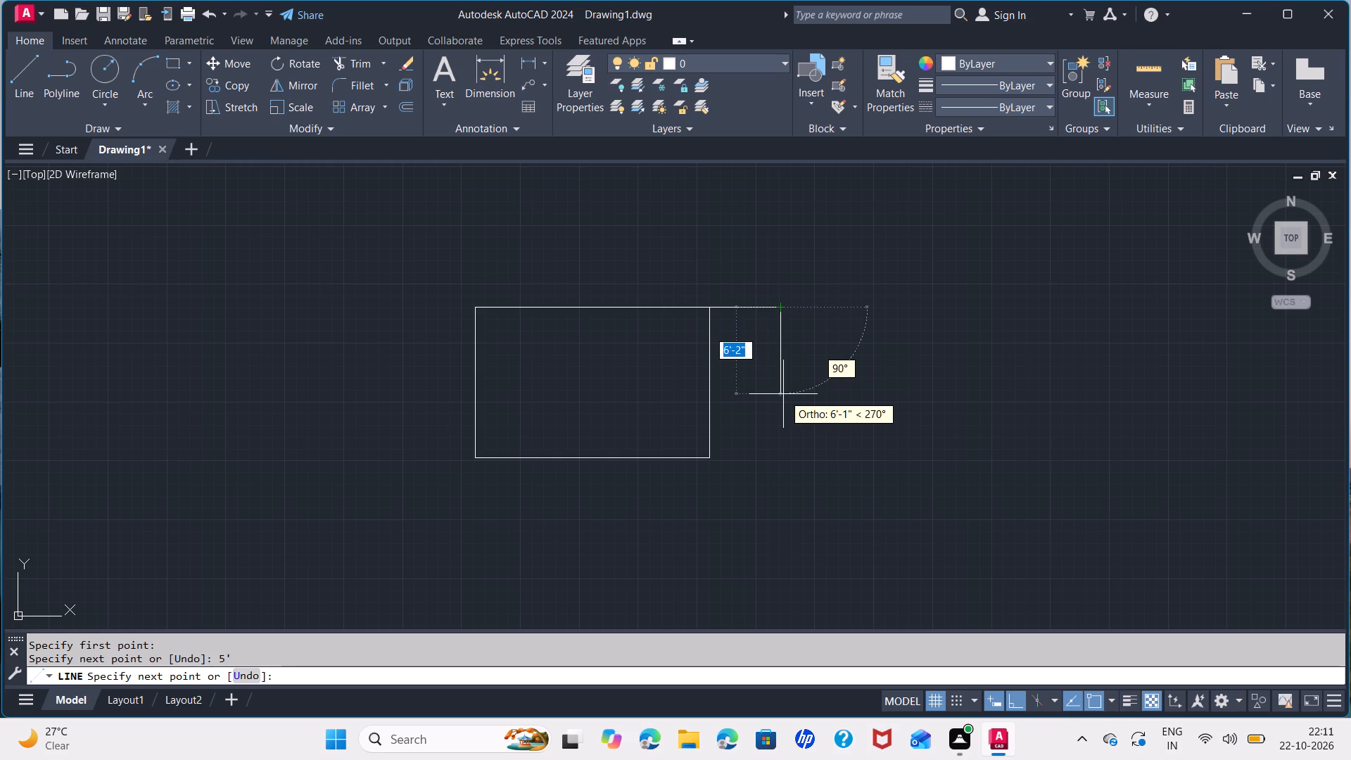
key(7)
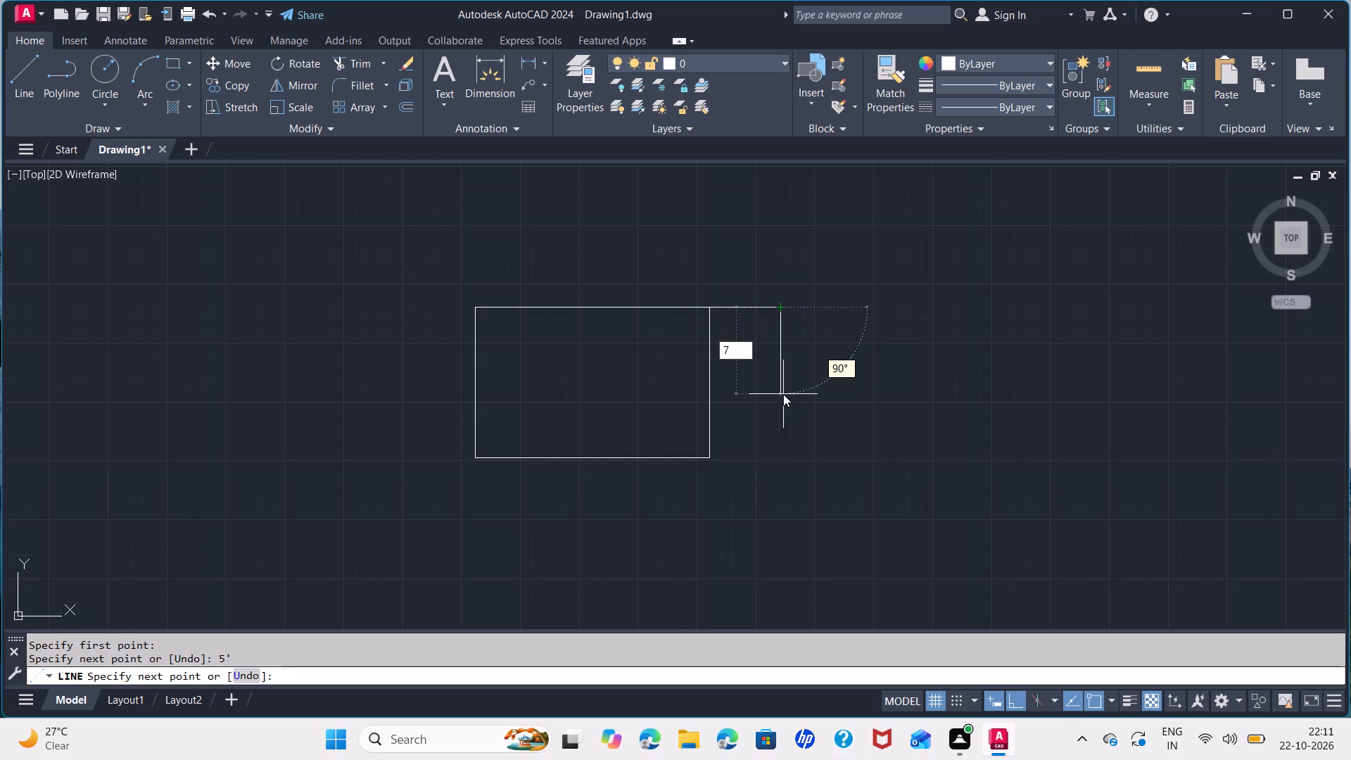
key(apostrophe)
key(Return)
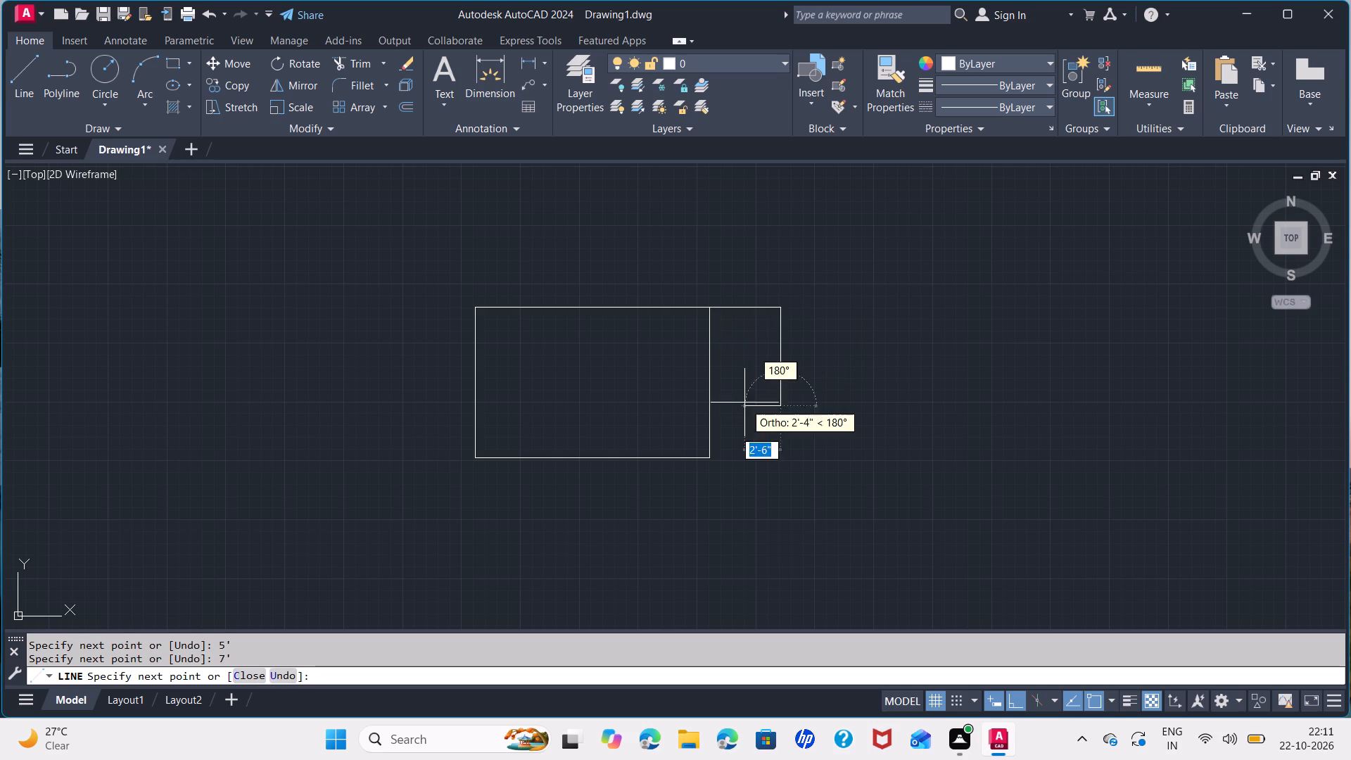
click(711, 404)
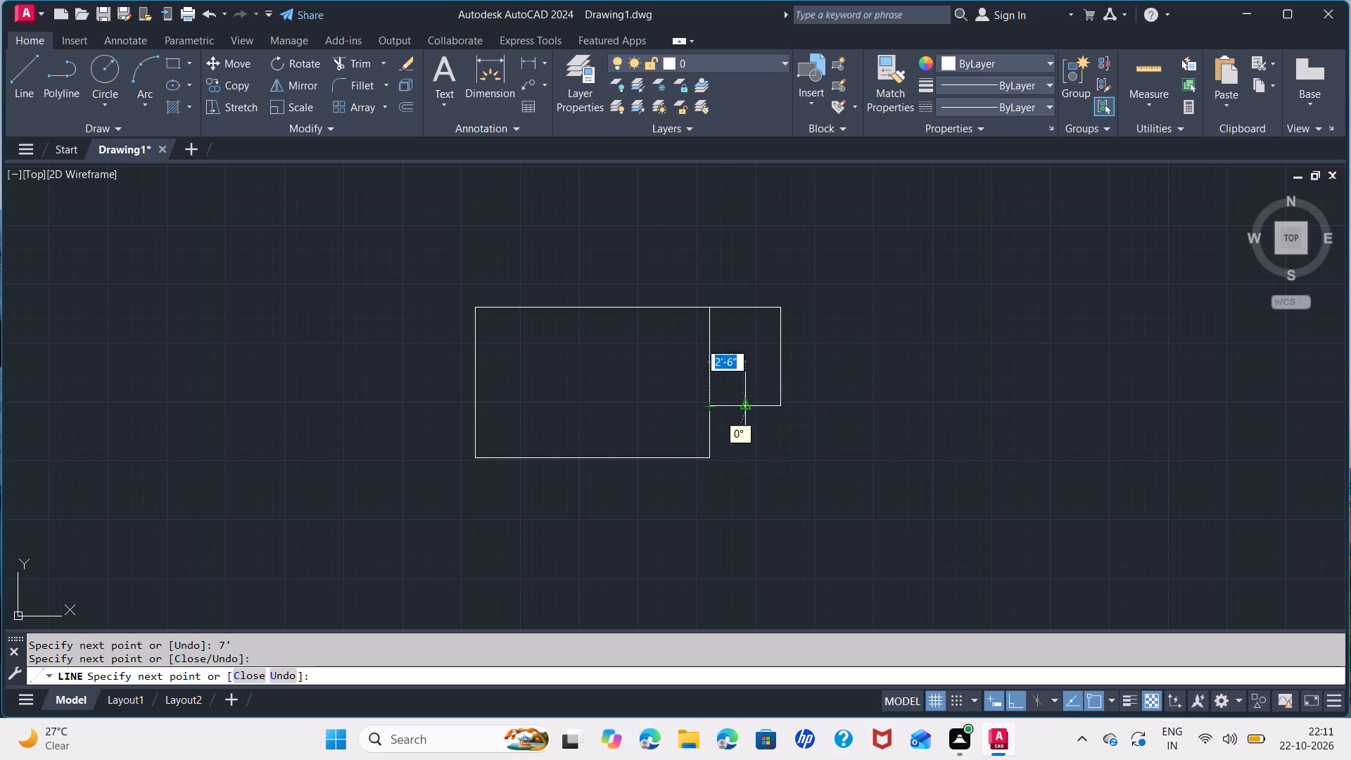
key(space)
Draw a 5' line rightward from the rectangle's lower-right corner, and close it up to the 5' by 7' room's lower-right corner.
key(space)
click(707, 460)
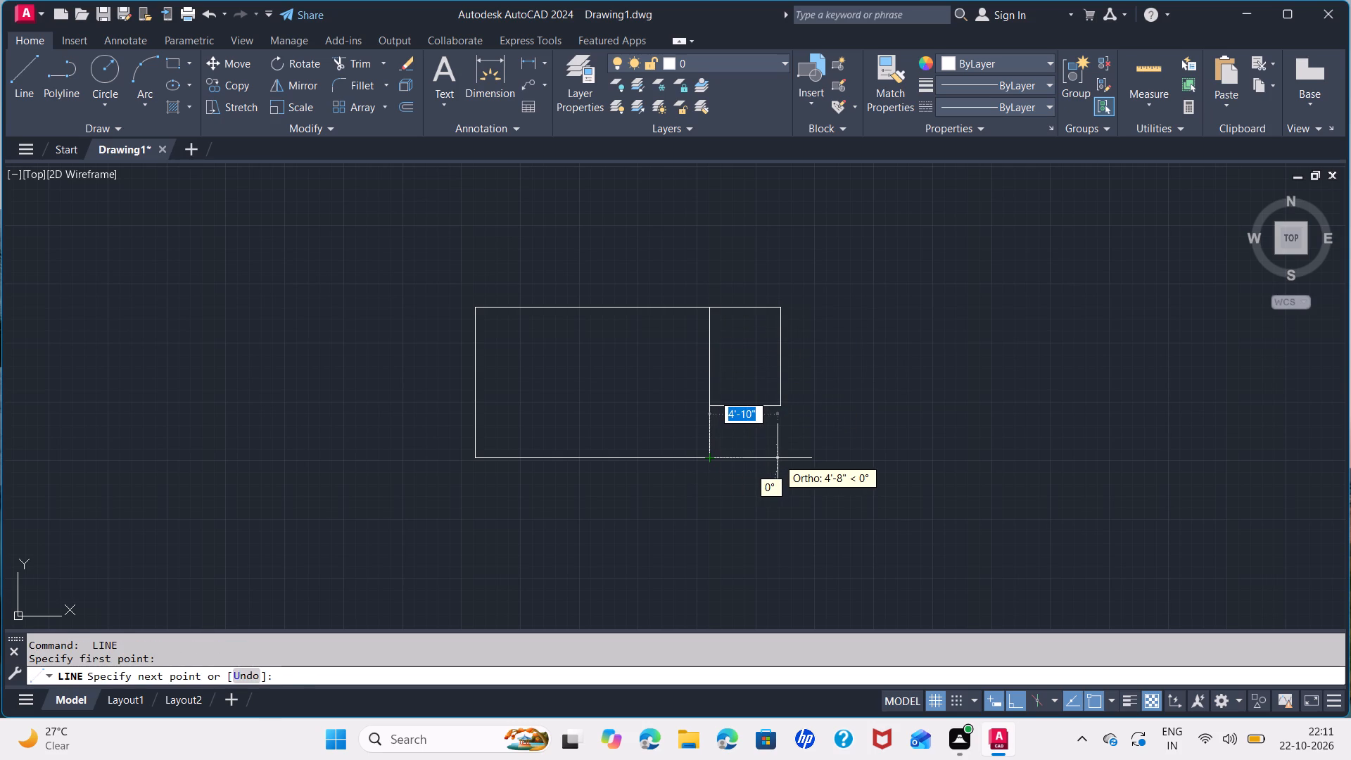
key(5)
key(apostrophe)
key(Return)
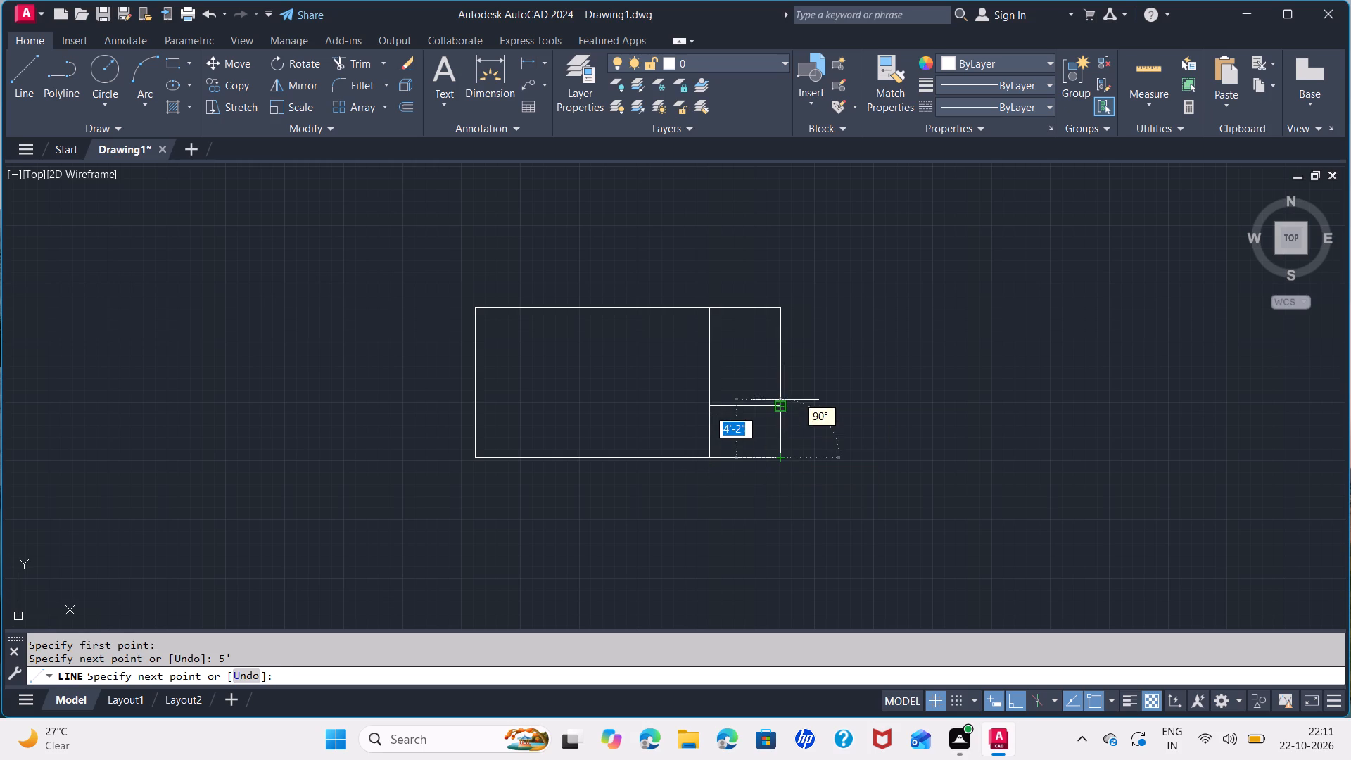
click(784, 405)
key(space)
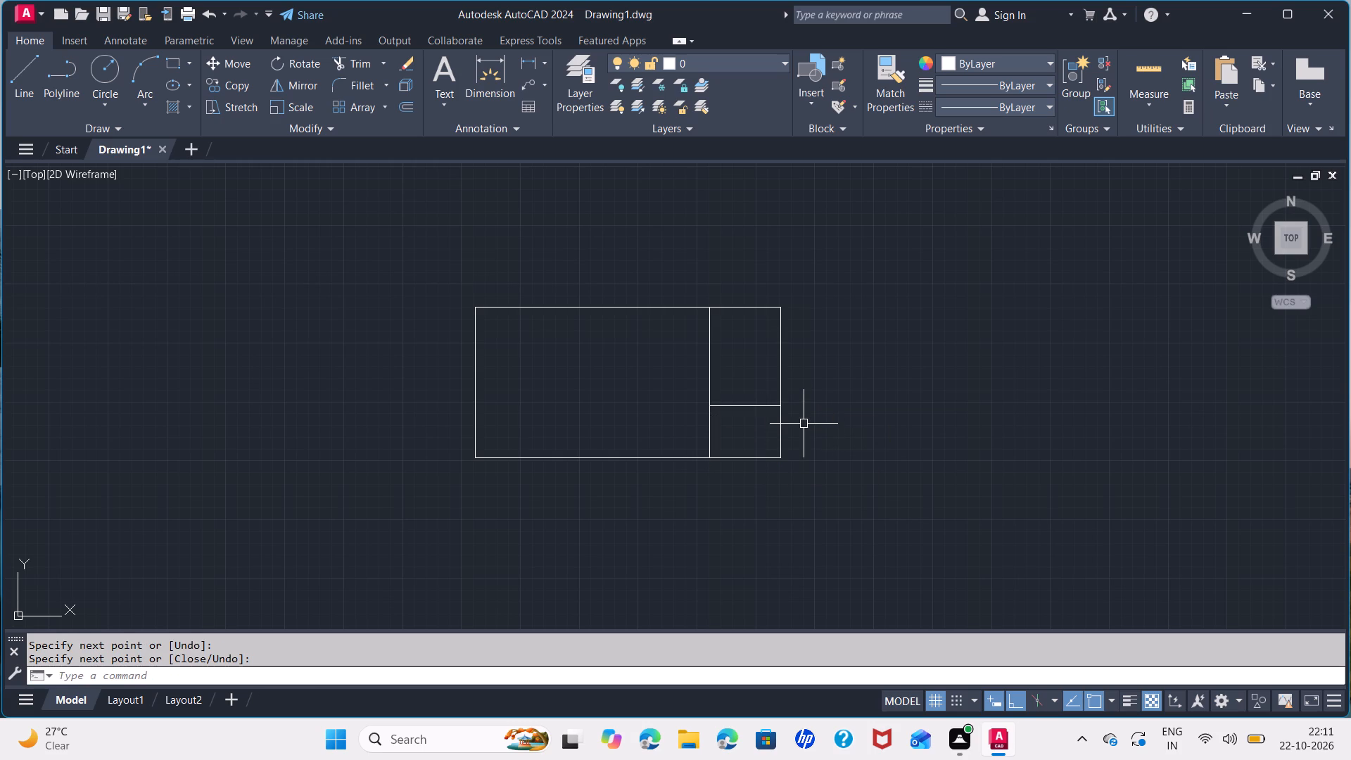
Add a 10'-wide full-depth room from the 5' by 7' room's upper-right corner, closing it at the small lower room's bottom-right corner.
key(space)
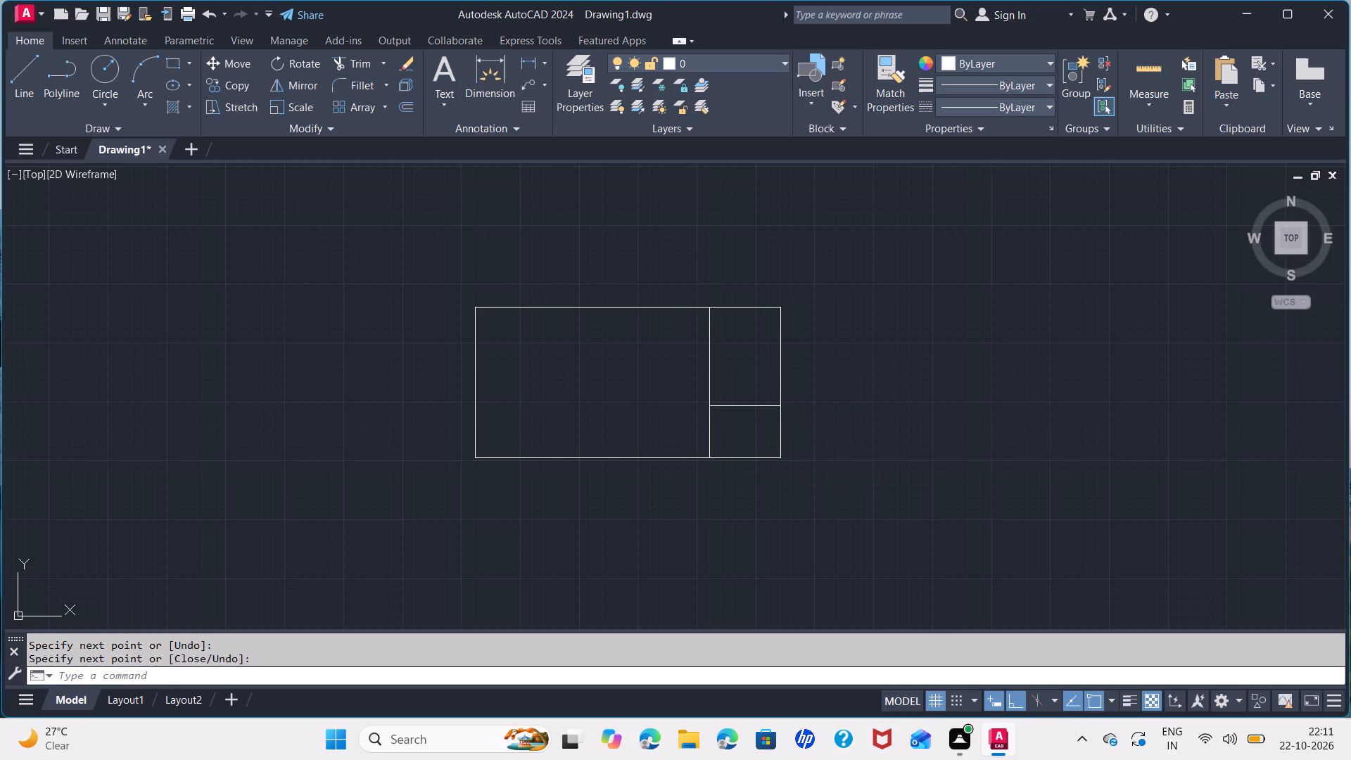
click(778, 307)
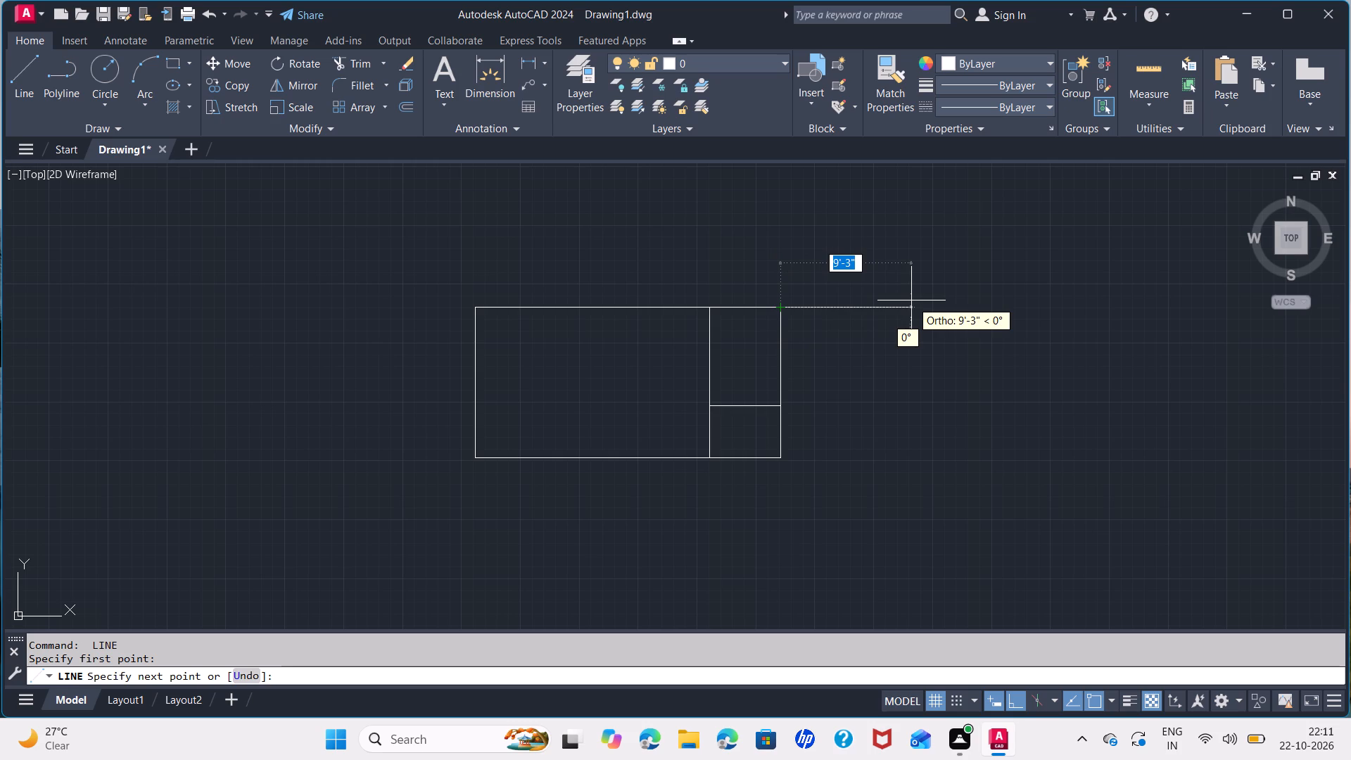
text(10')
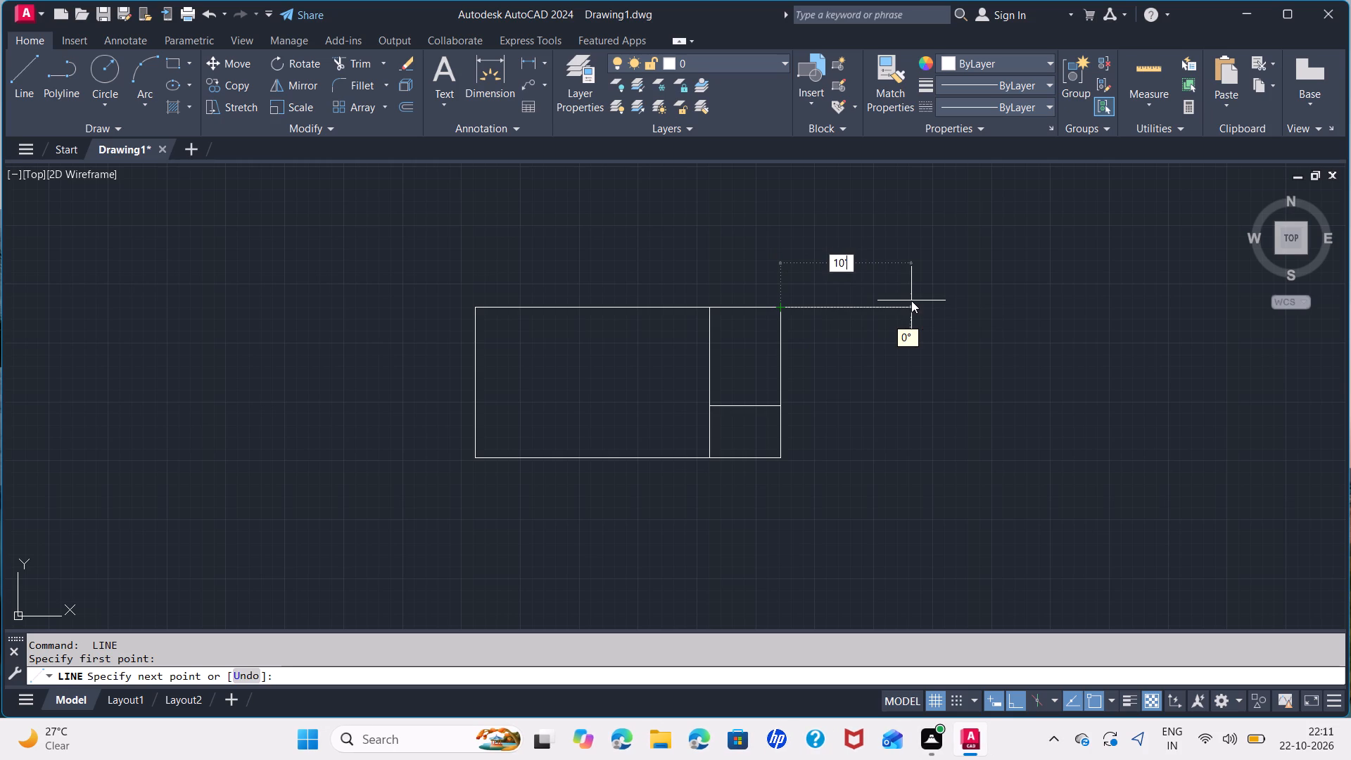
key(Return)
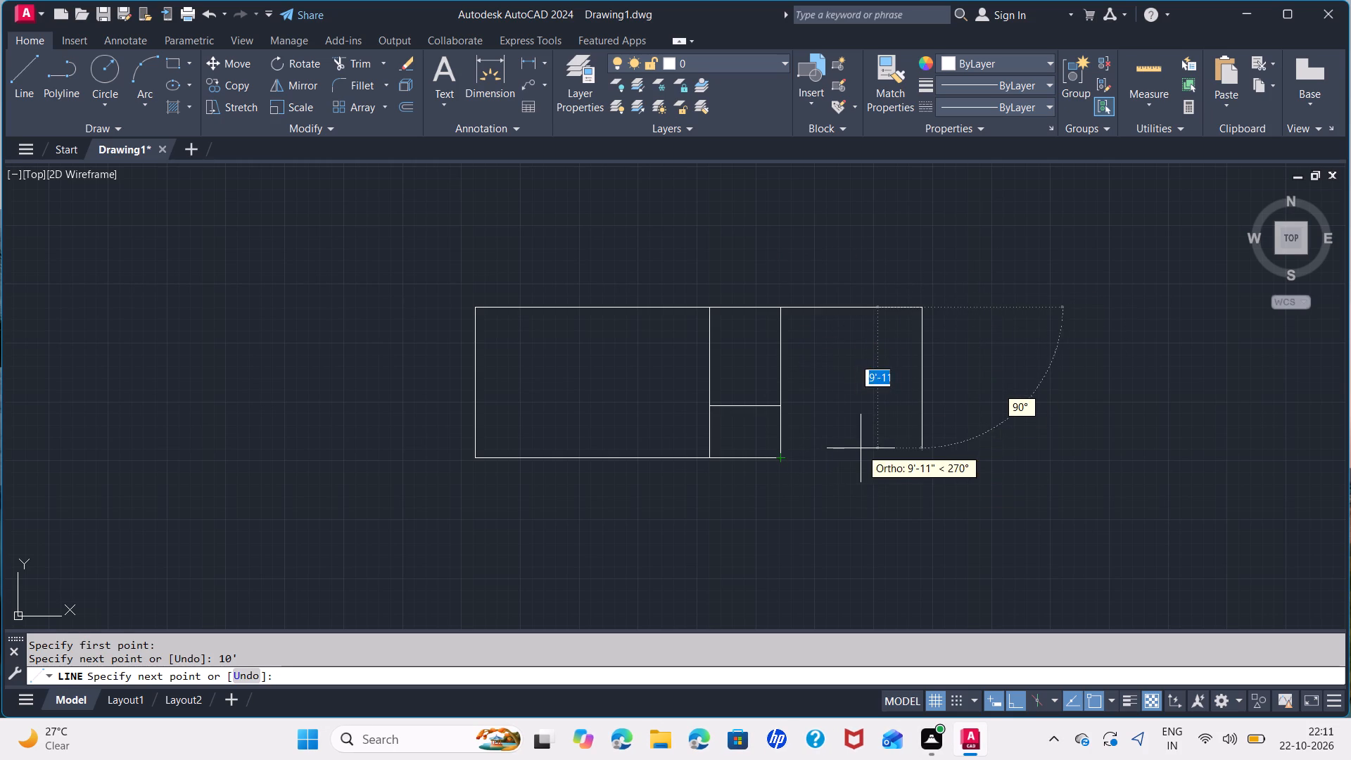
click(924, 459)
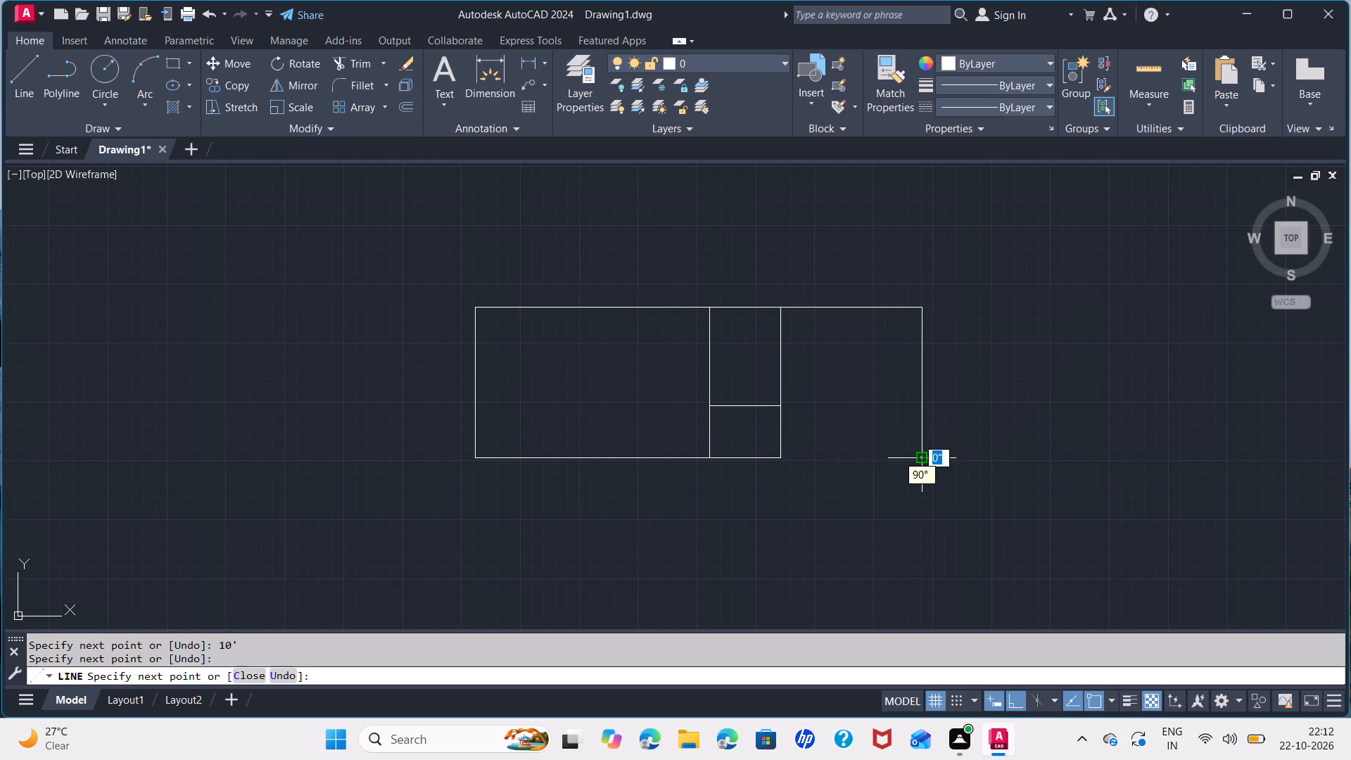
click(775, 458)
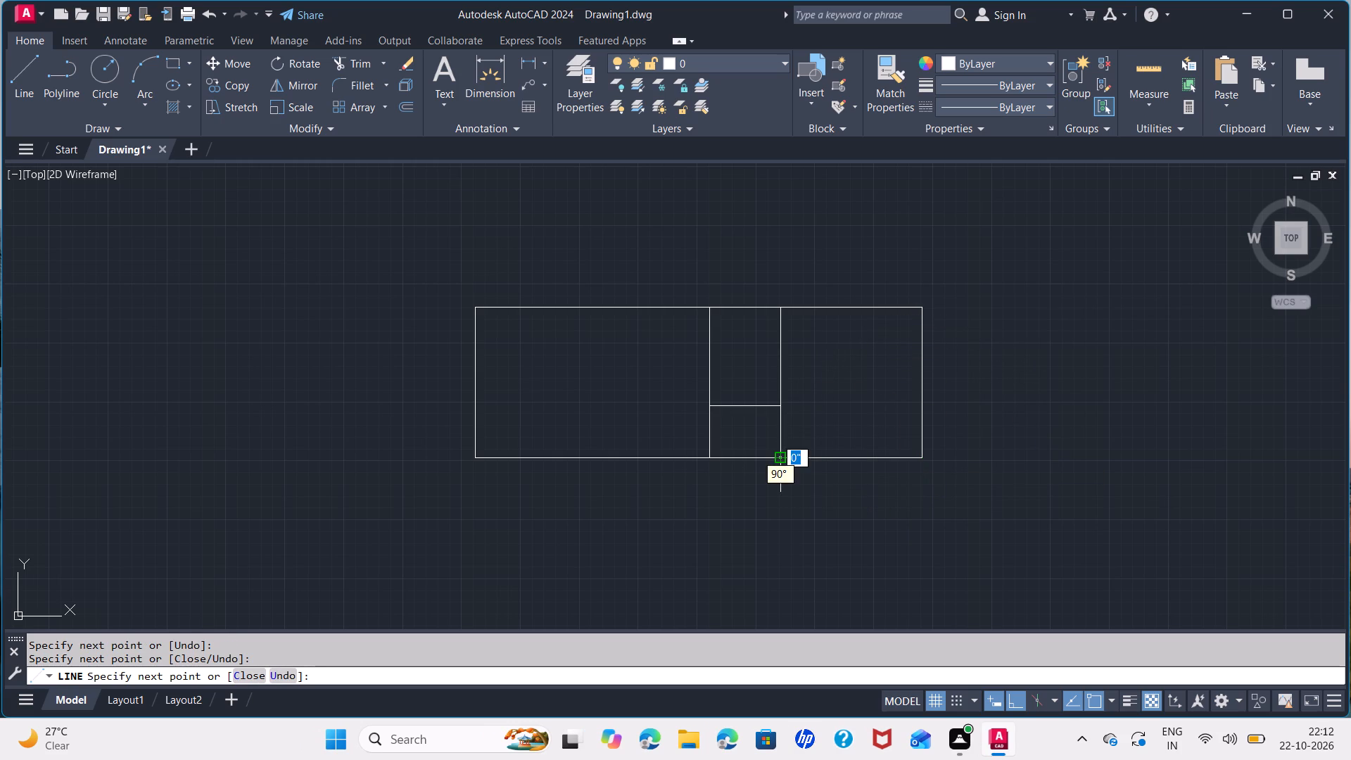
key(space)
Draw a room 7' wide and 5' deep from the 10'-wide room's upper-right corner, ending on that room's right edge.
middle_drag(880, 428, 625, 445)
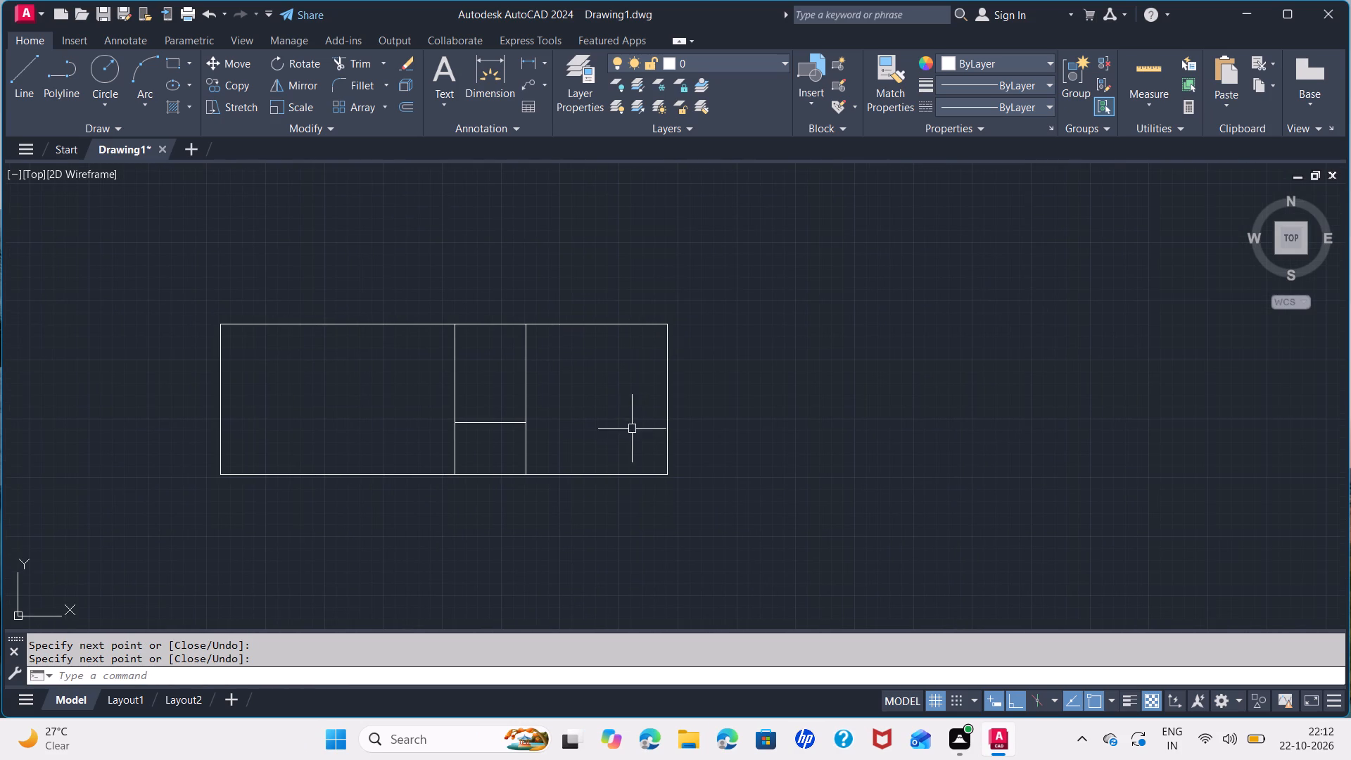
scroll(663, 348, up, 1)
key(space)
click(668, 308)
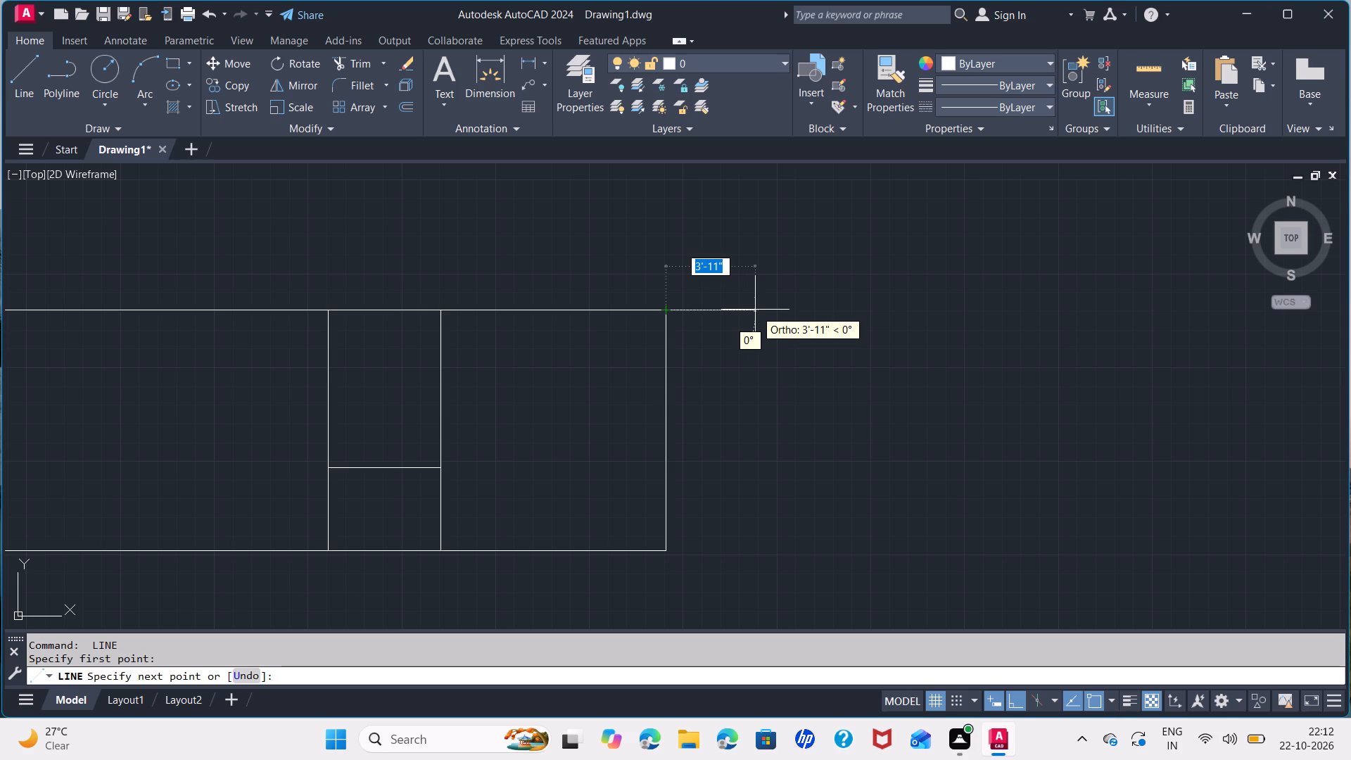
text(7')
key(Return)
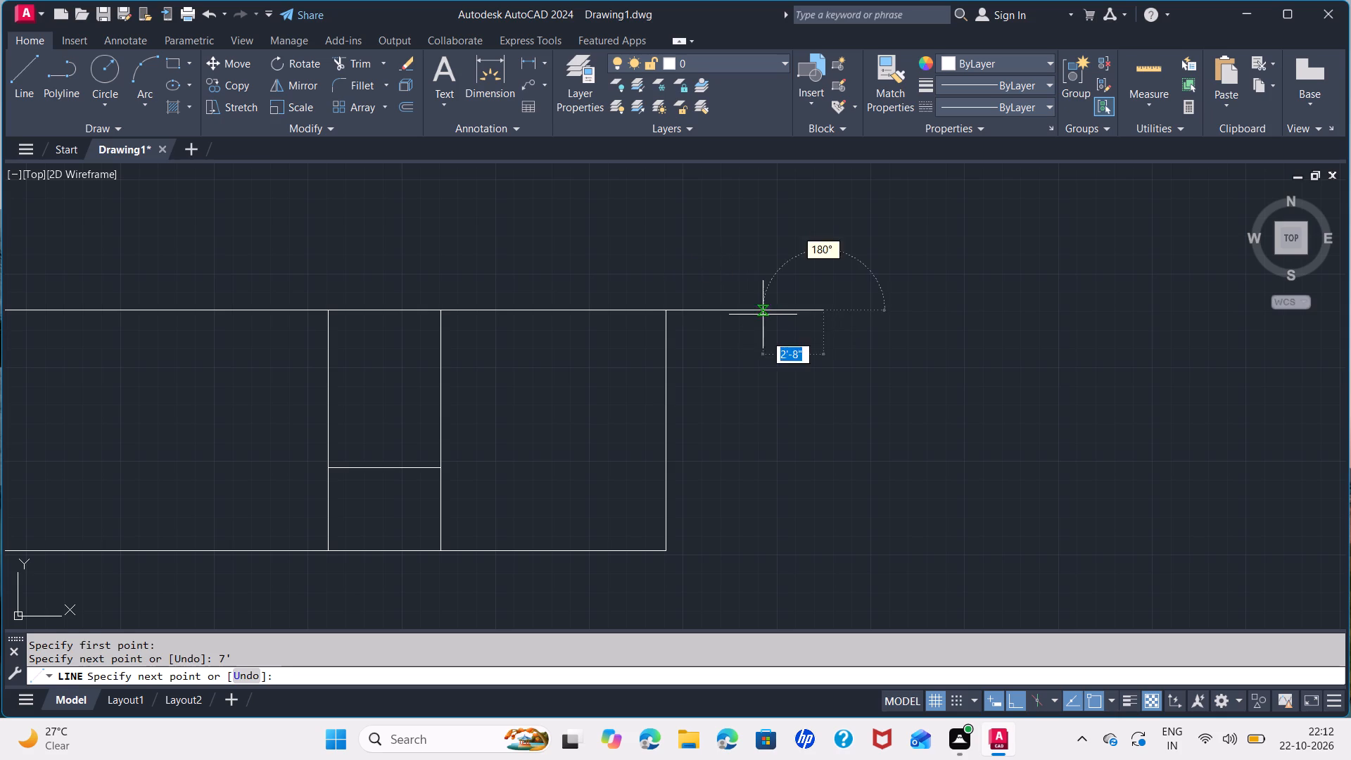
text(5')
key(Return)
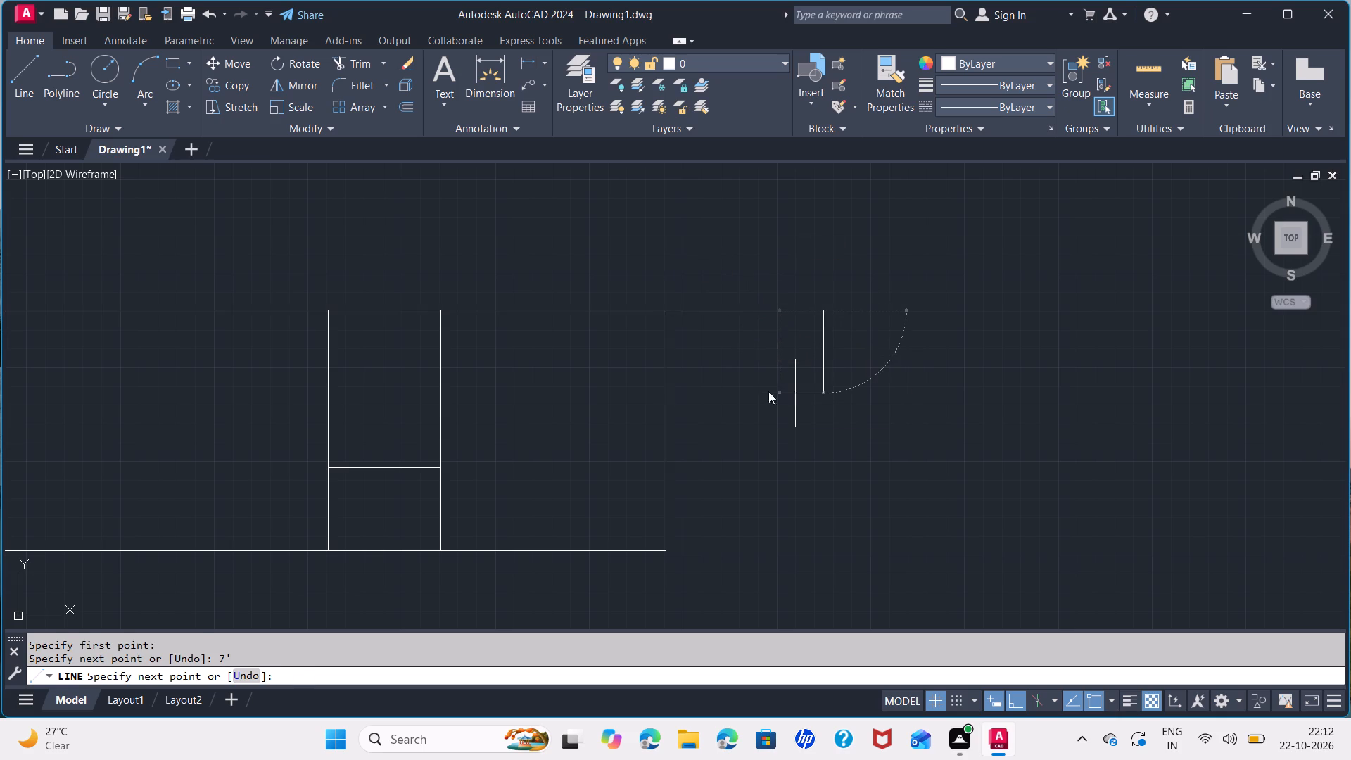
click(669, 422)
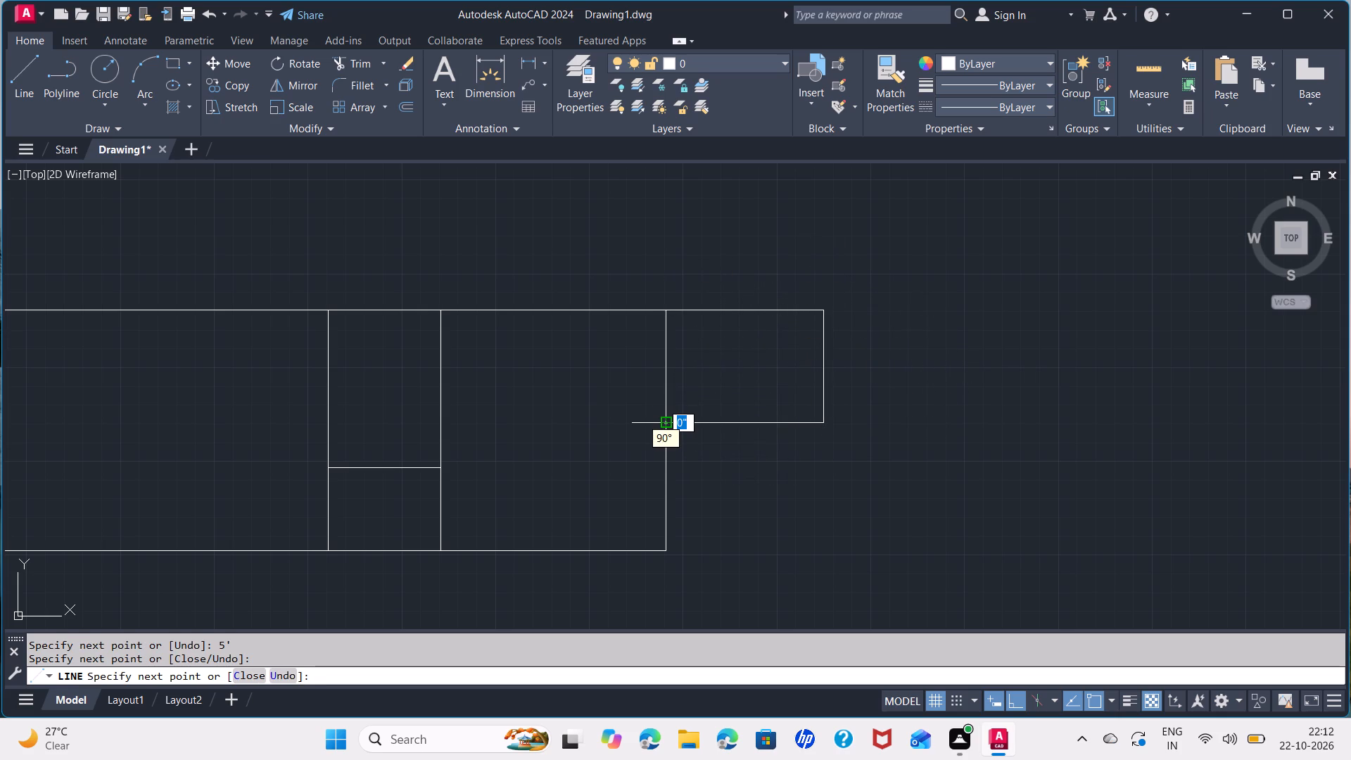
key(space)
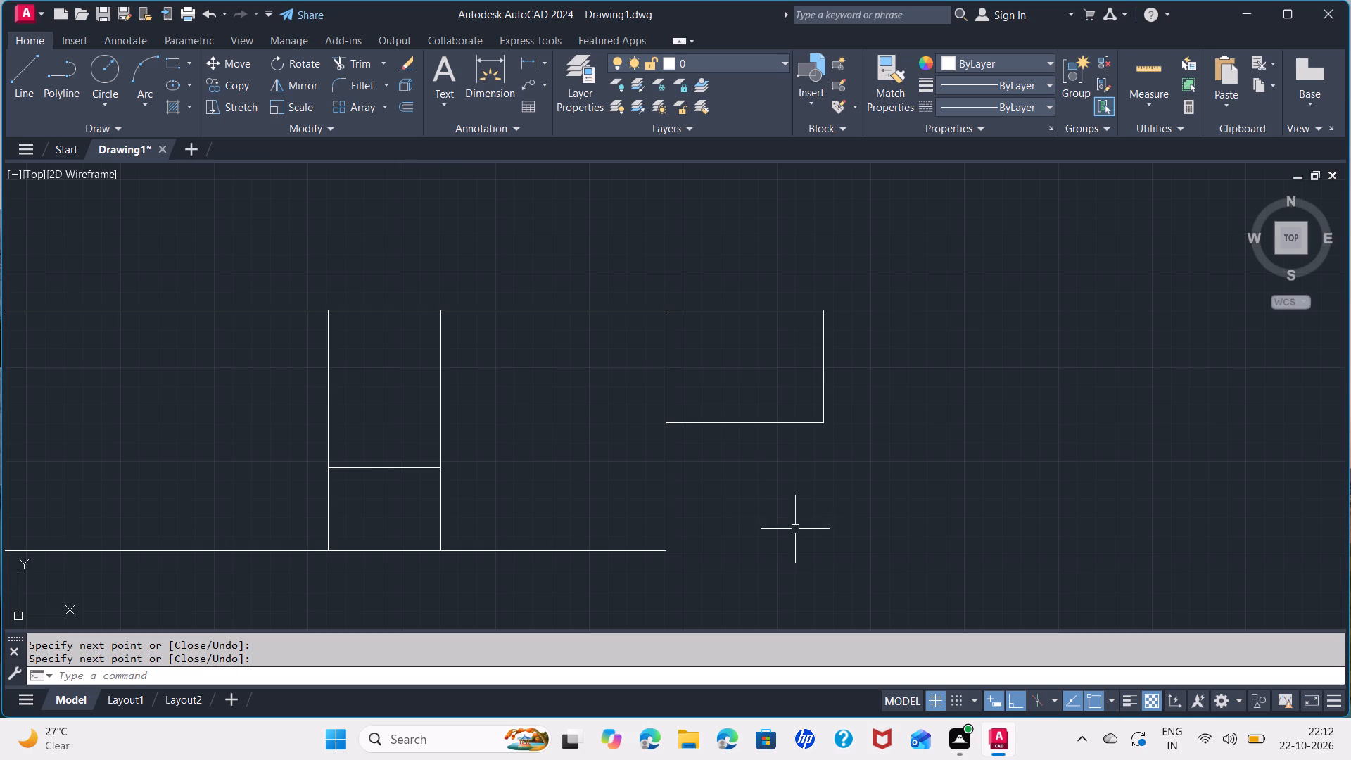
Enclose a room about 5'-8" deep beneath the 7' by 5' room, aligned with the plan's lower edge.
middle_drag(825, 526, 770, 479)
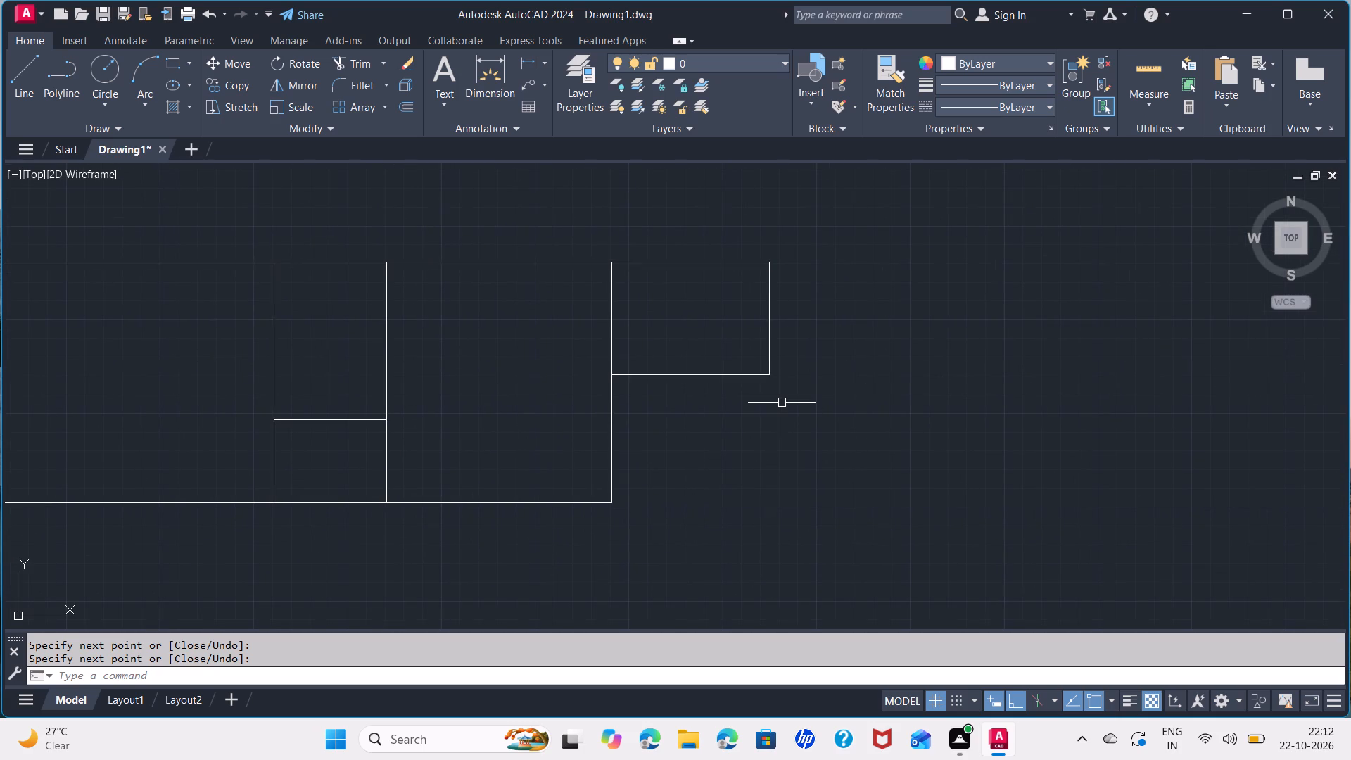
key(space)
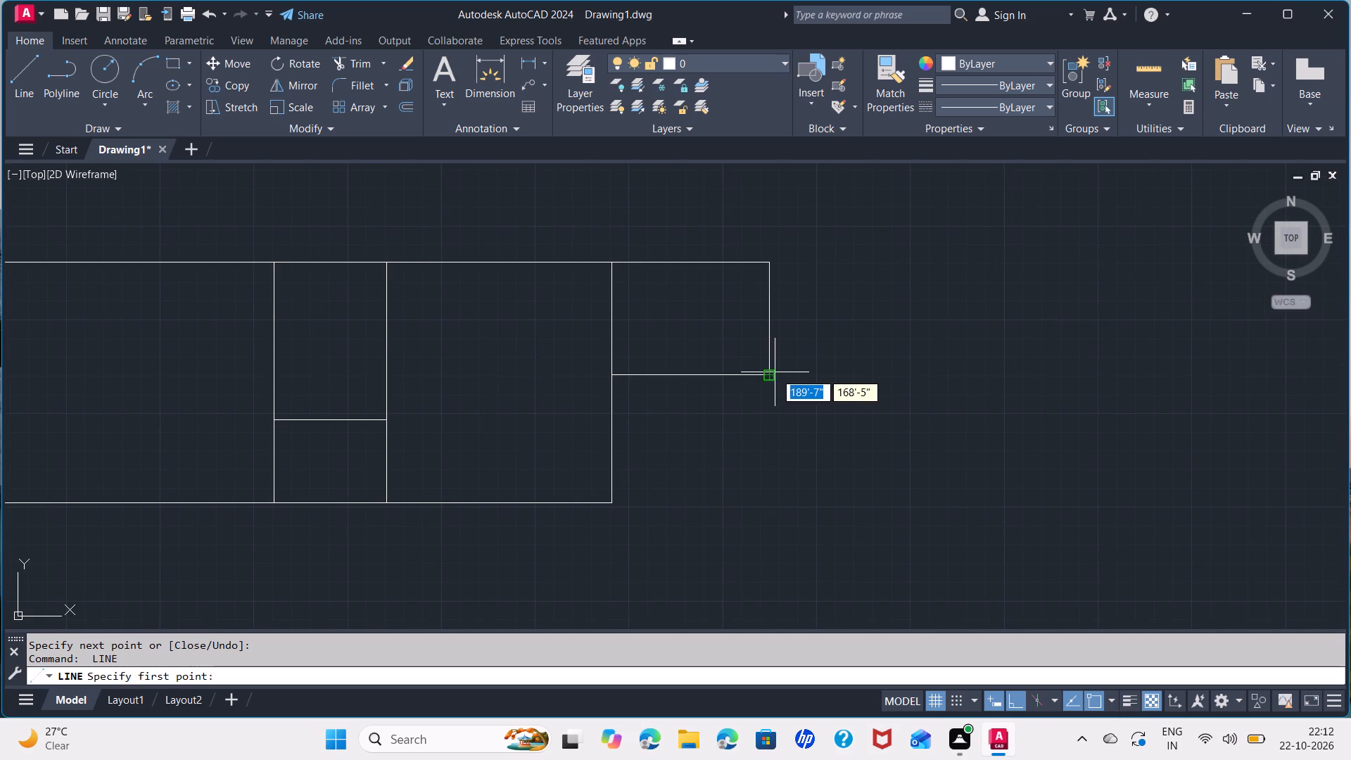
click(769, 375)
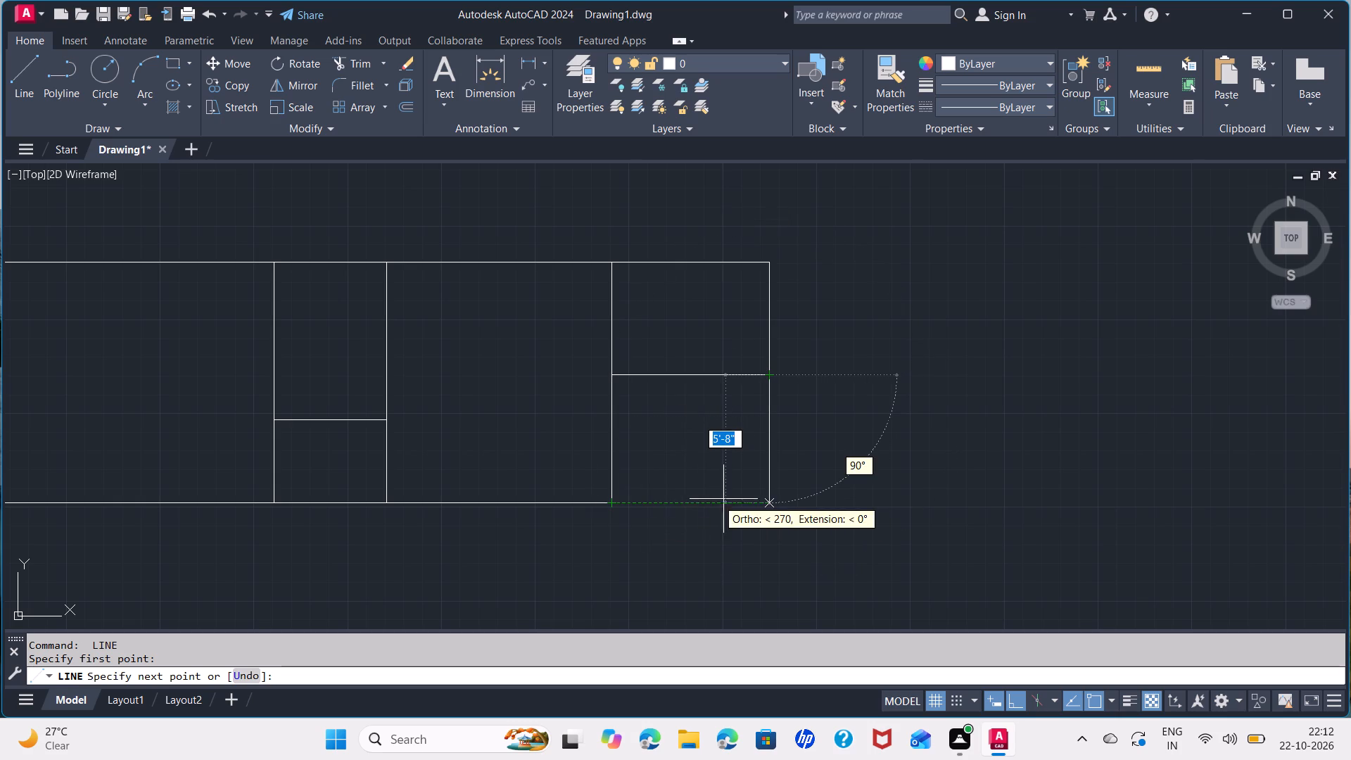
click(769, 505)
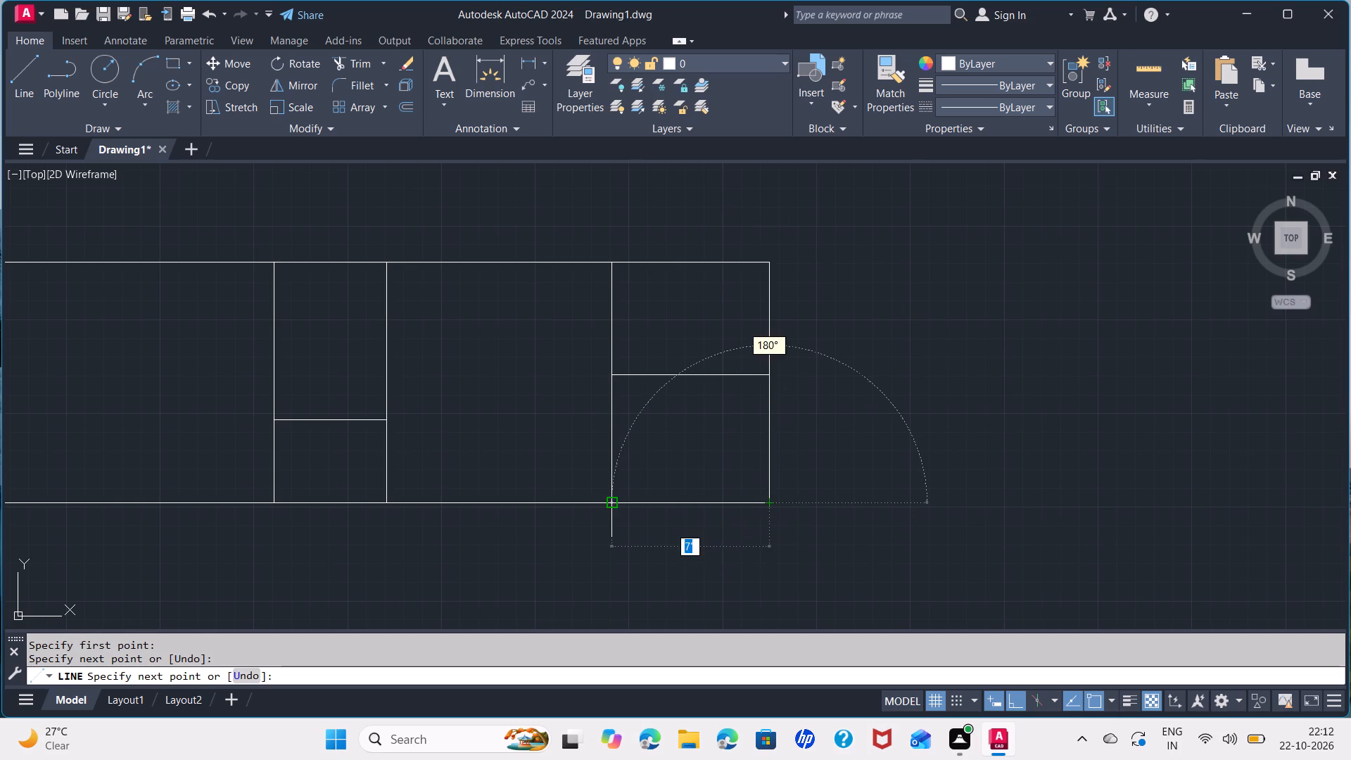
click(608, 501)
key(space)
Draw a 14'-deep room below the plan, from near the middle of the last room's bottom edge to beneath the first large room.
scroll(670, 473, down, 2)
middle_drag(670, 503, 731, 394)
scroll(731, 394, up, 2)
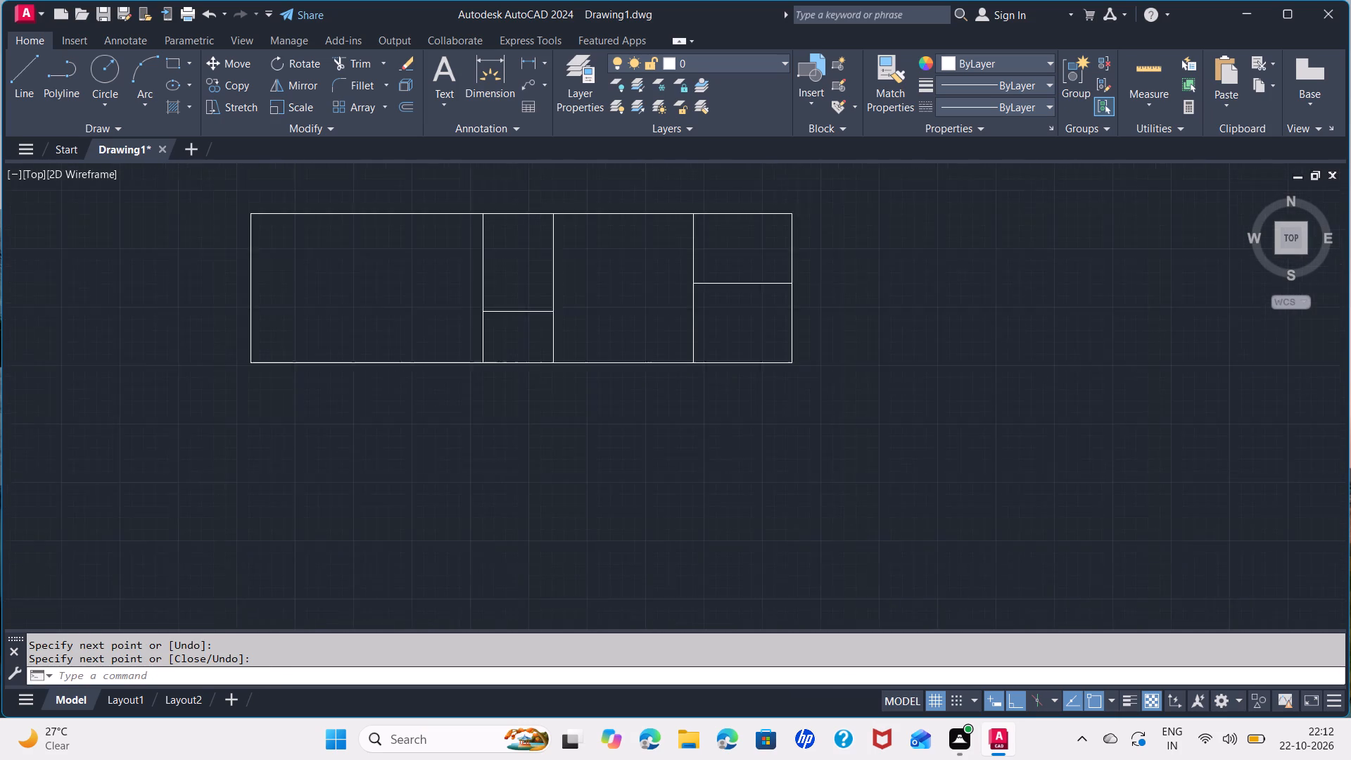
key(space)
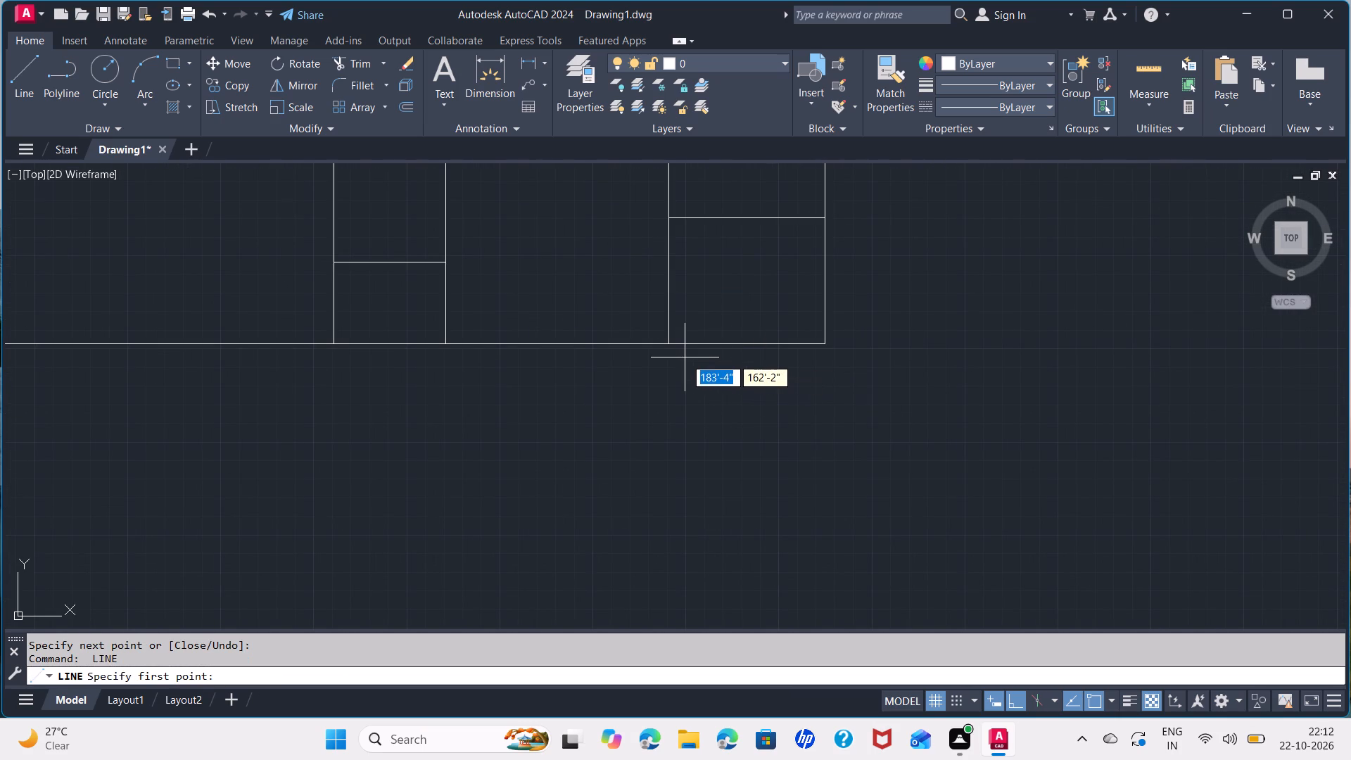
click(732, 346)
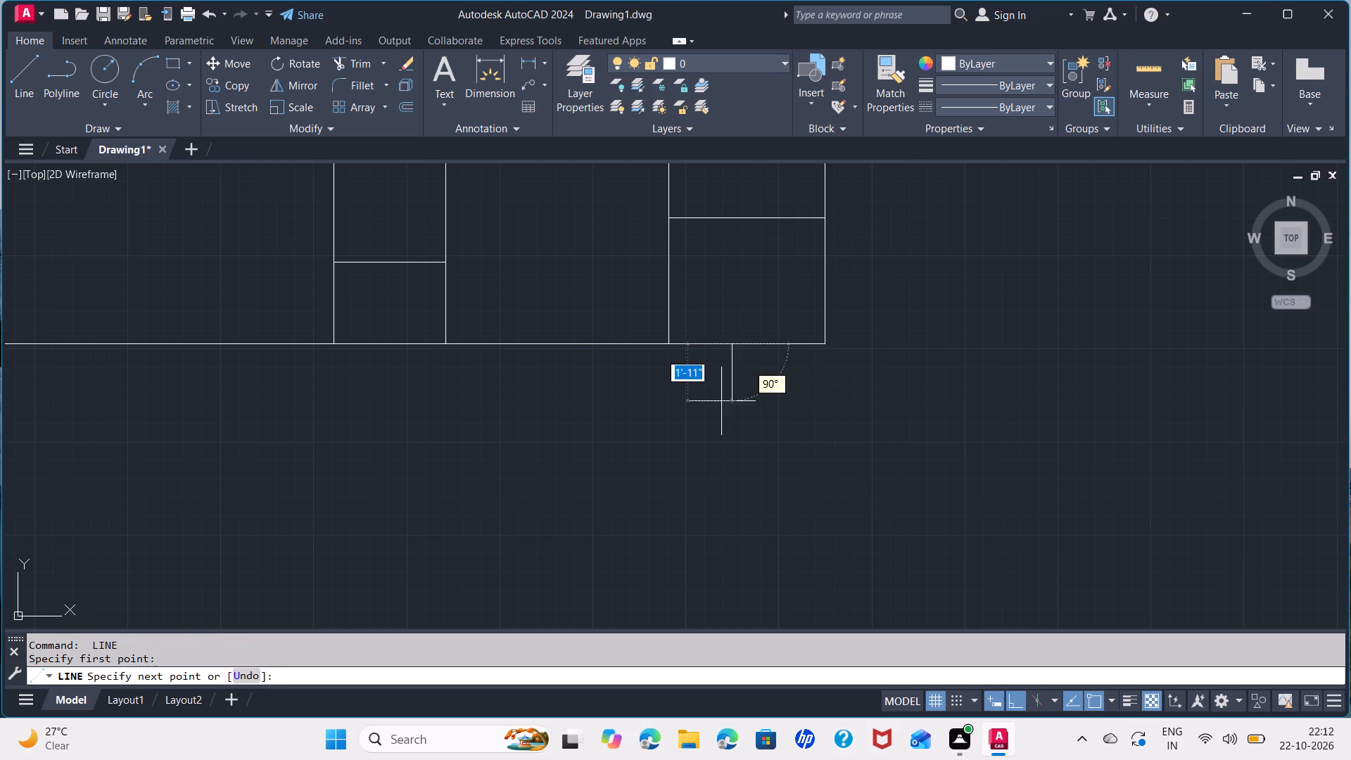
scroll(711, 496, down, 1)
middle_drag(711, 496, 739, 386)
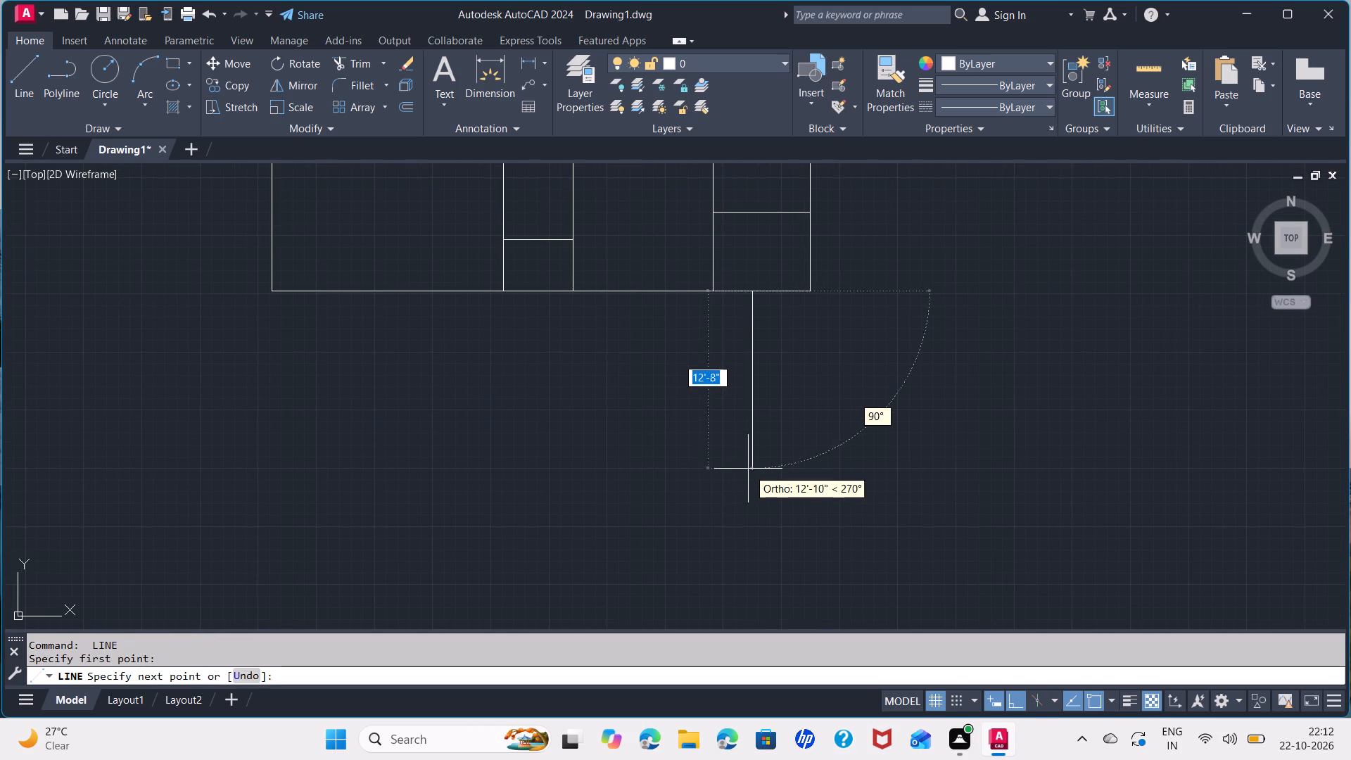
text(14')
key(Return)
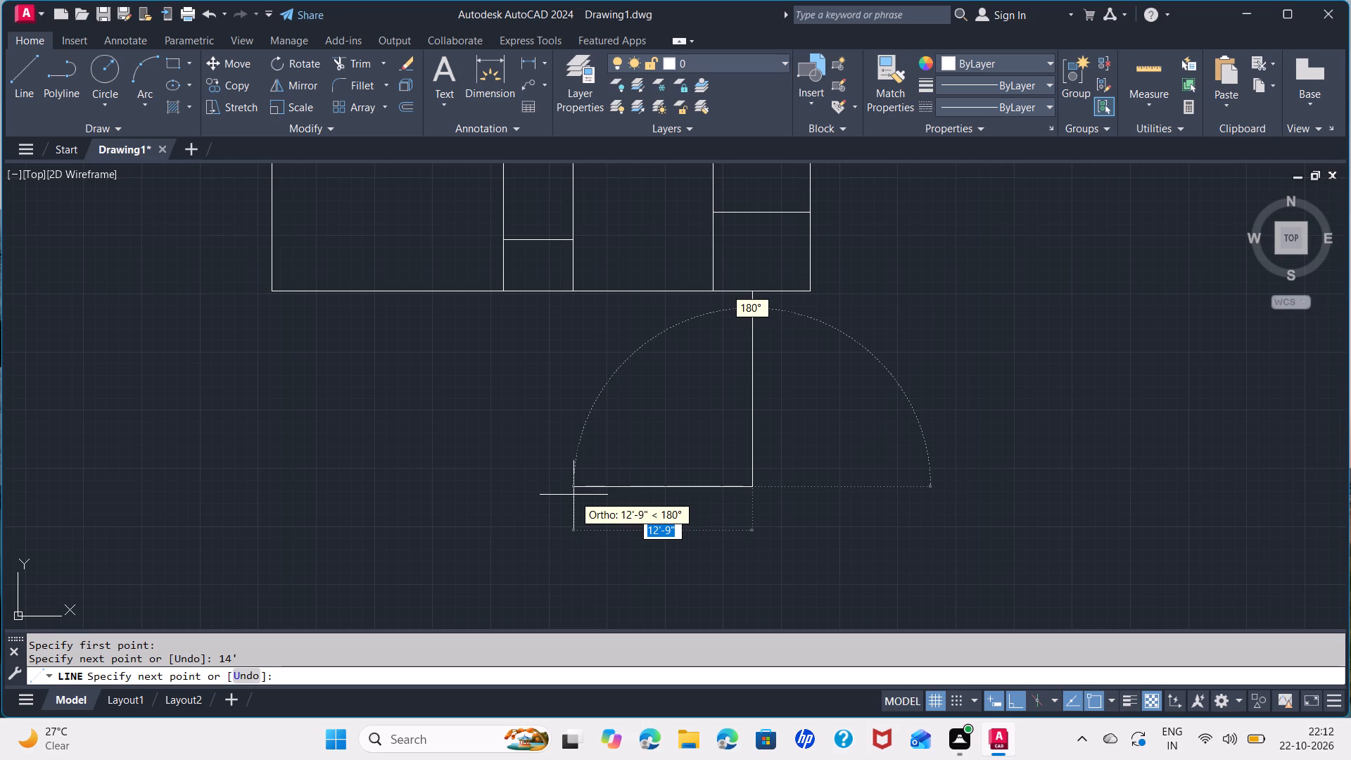
click(457, 471)
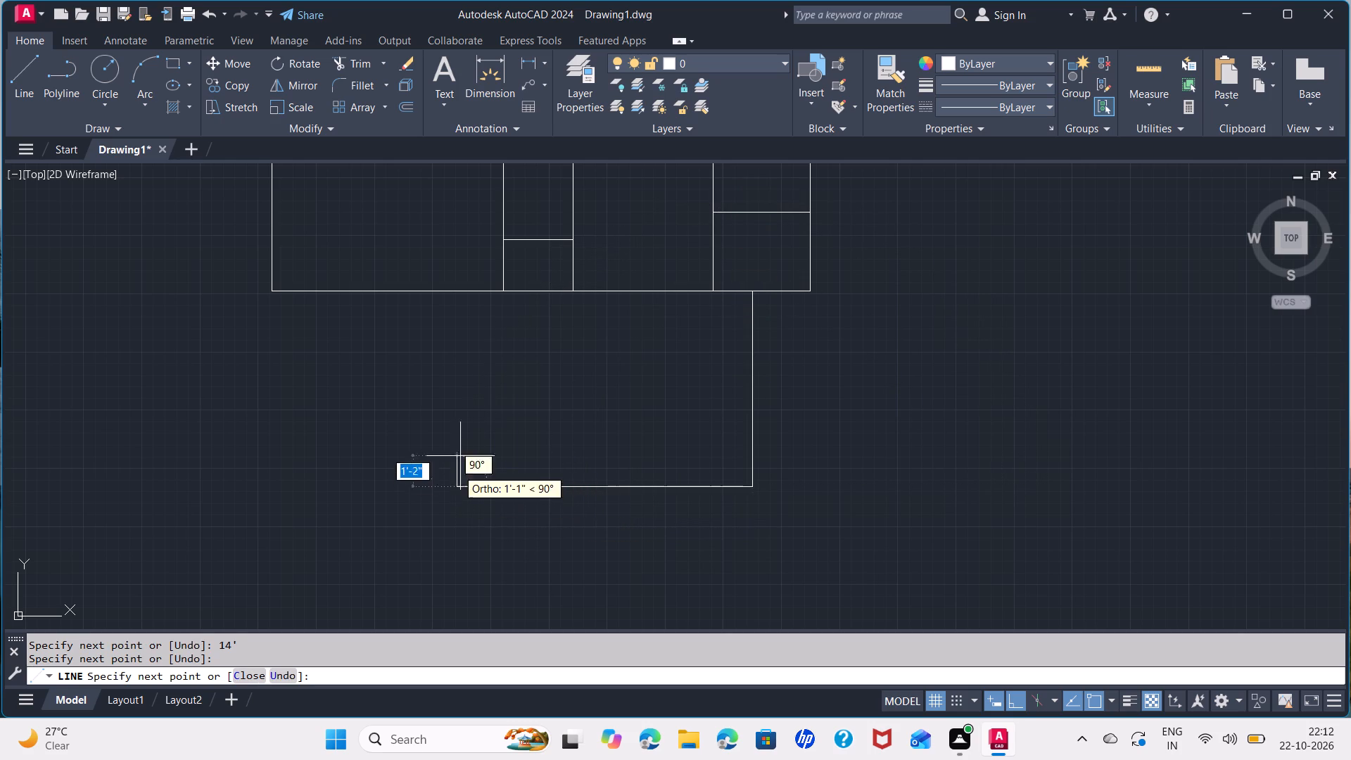
click(457, 296)
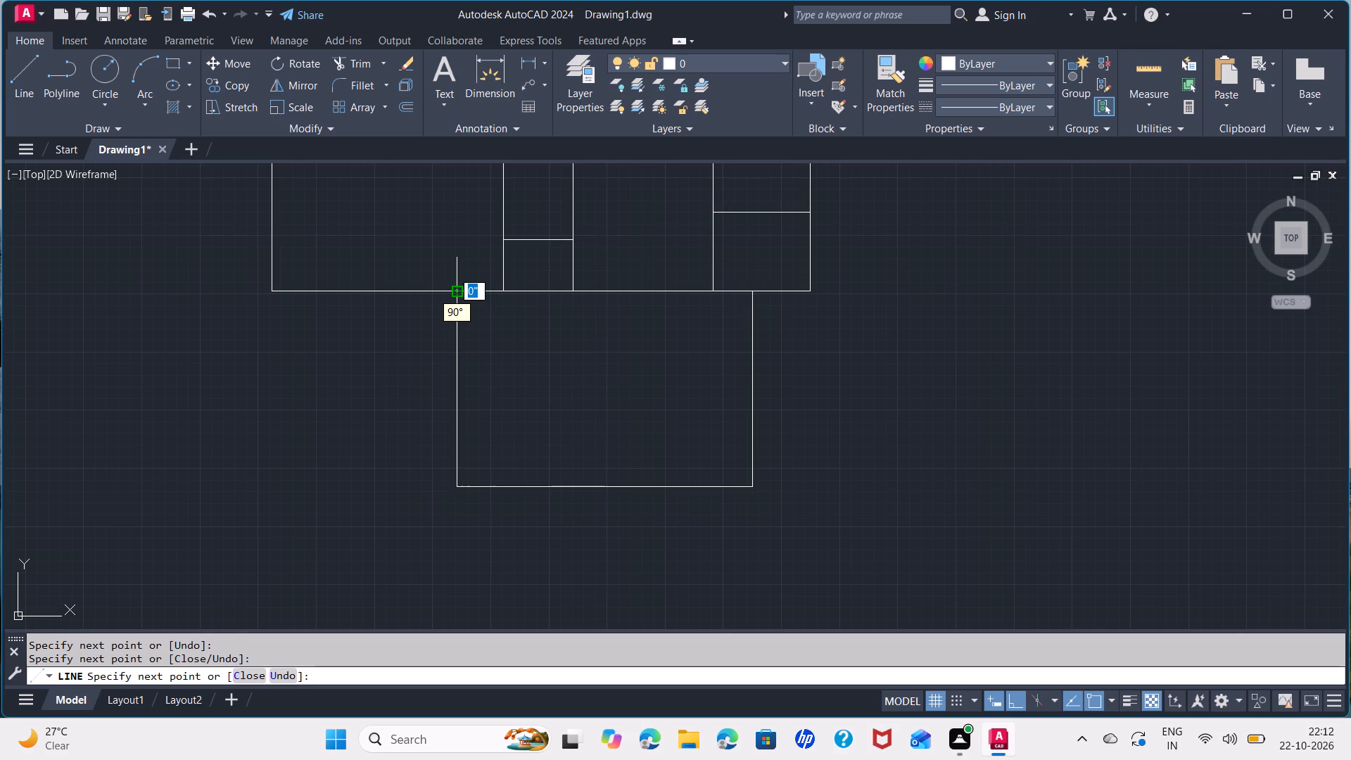
key(space)
Draw the left and bottom walls of a smaller room beneath the first large room, ending on the 14'-deep room's left wall.
key(space)
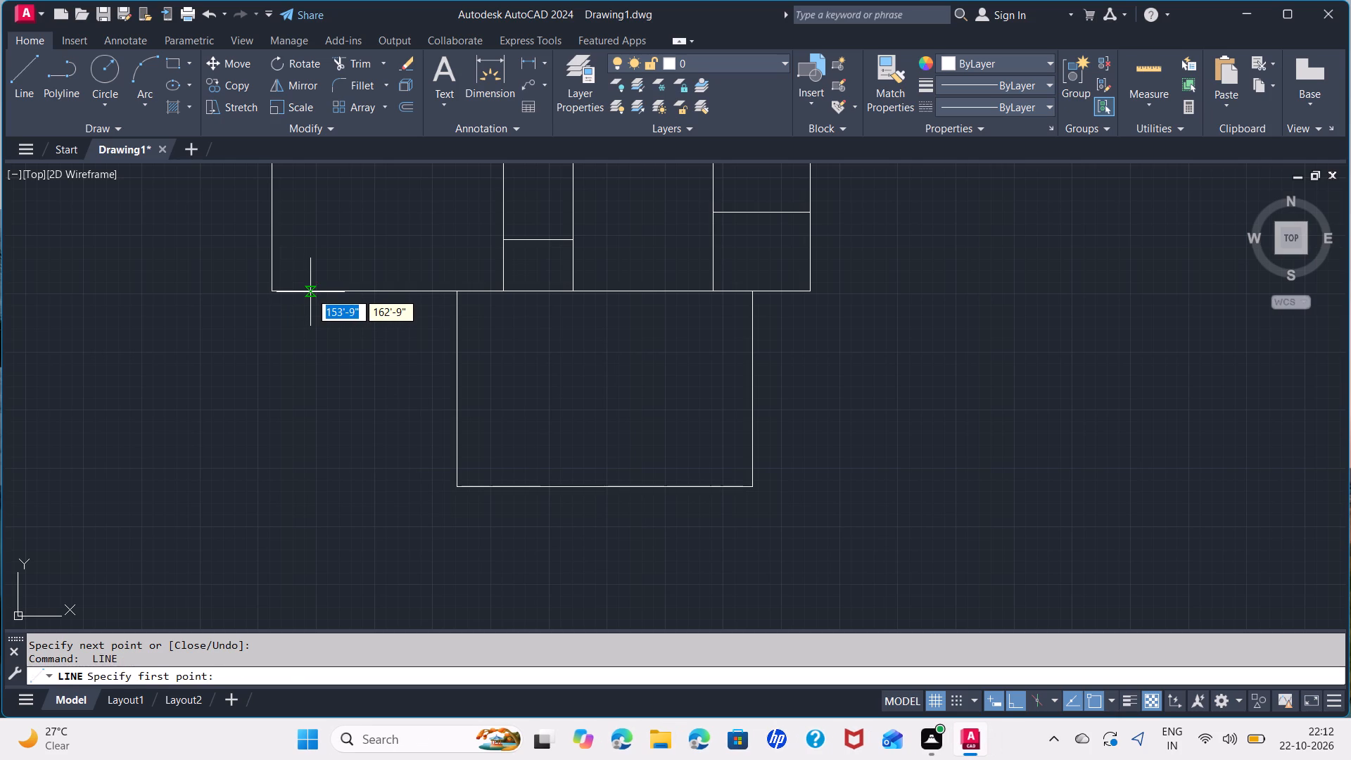
click(313, 292)
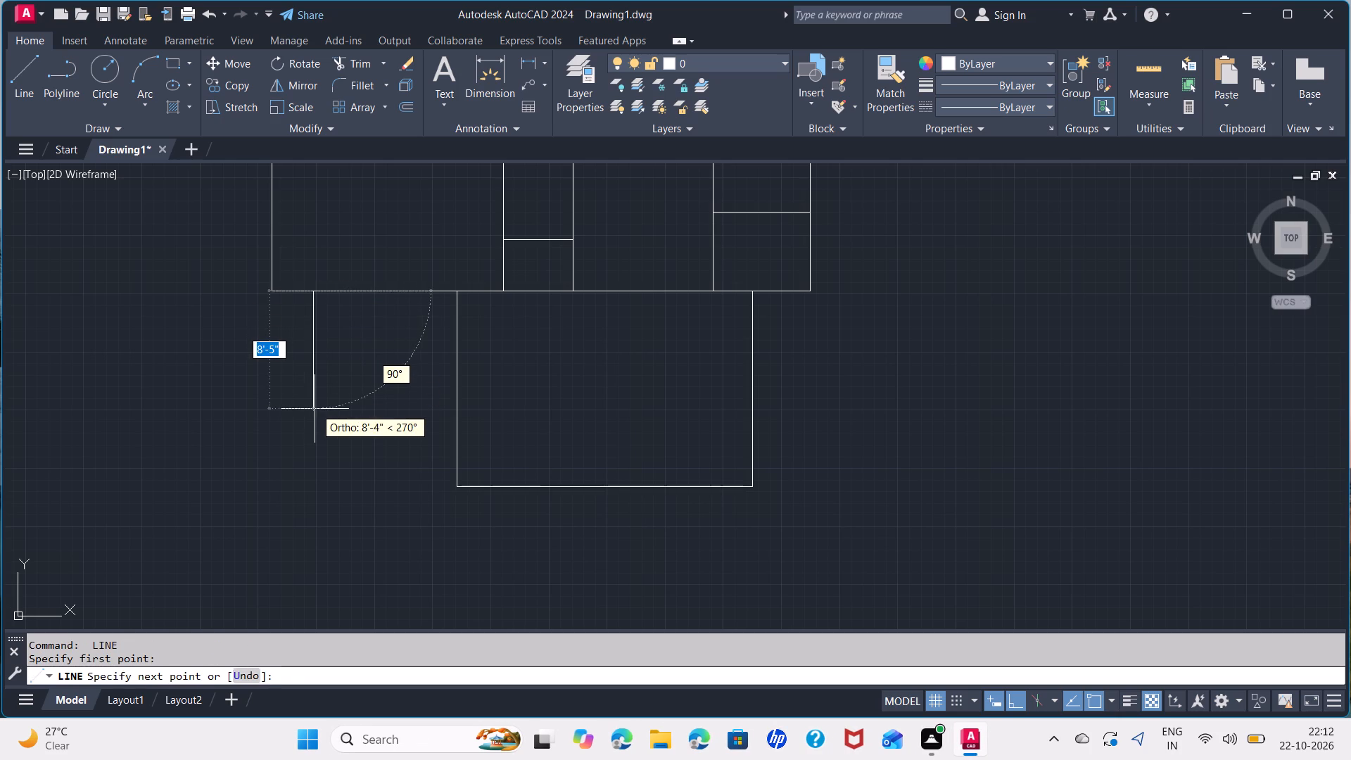
click(315, 424)
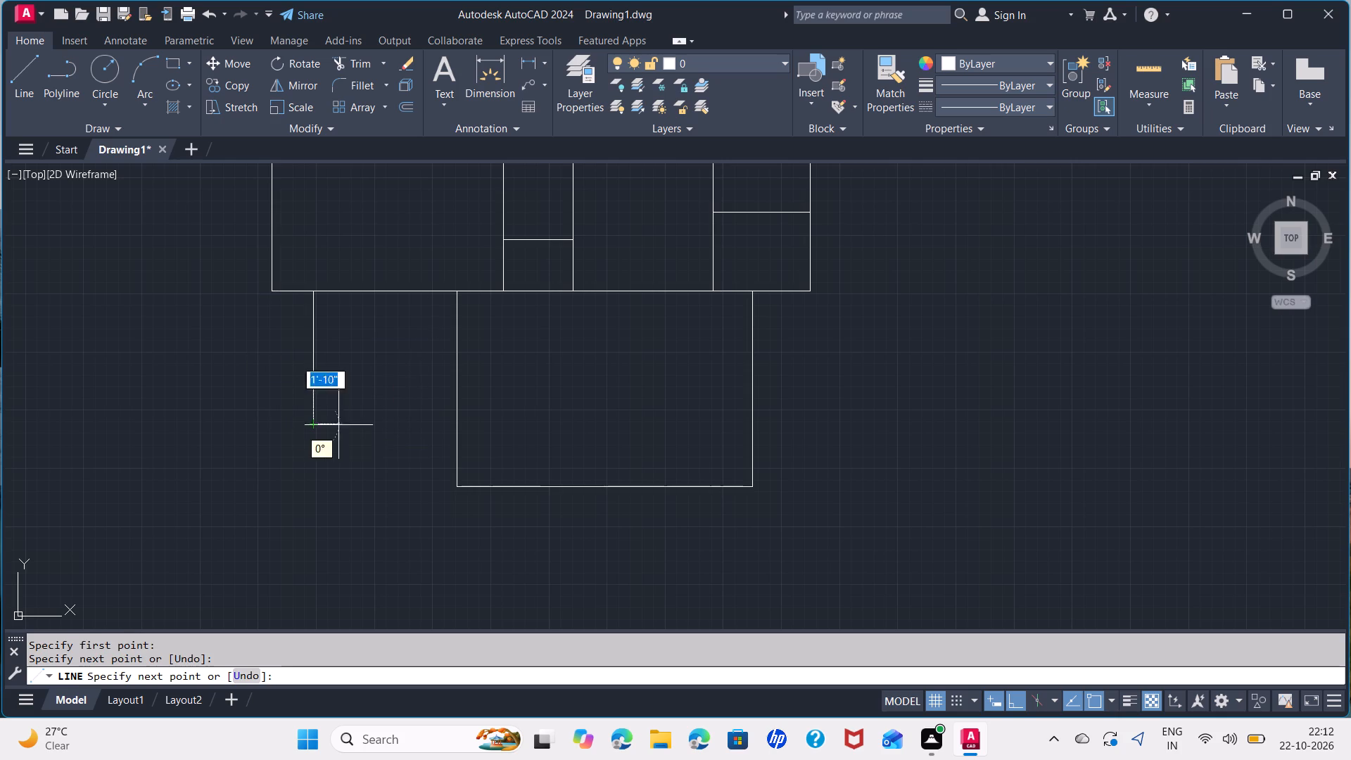
click(458, 422)
key(space)
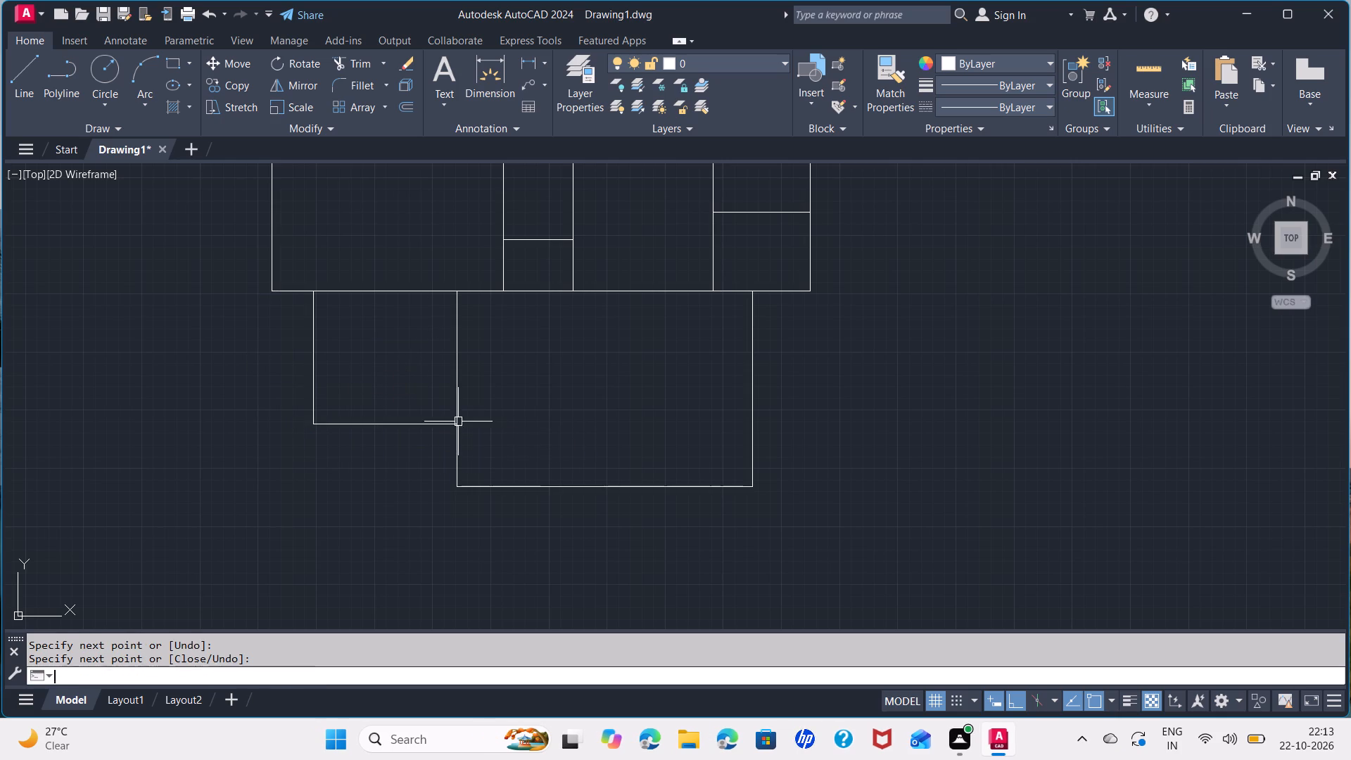
Offset the top, left and right walls of the first large room 5" inward.
scroll(545, 359, down, 1)
middle_drag(581, 316, 578, 400)
scroll(576, 400, up, 1)
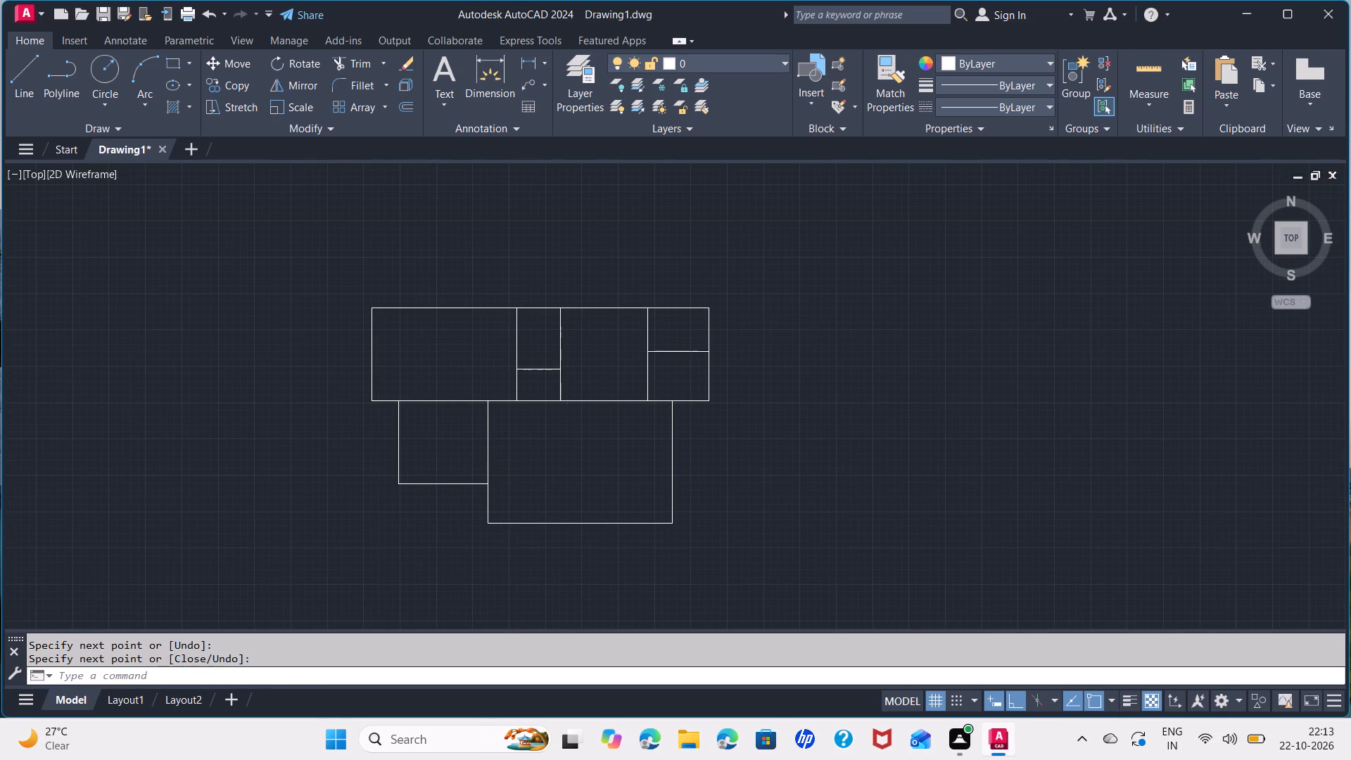
middle_drag(586, 422, 516, 420)
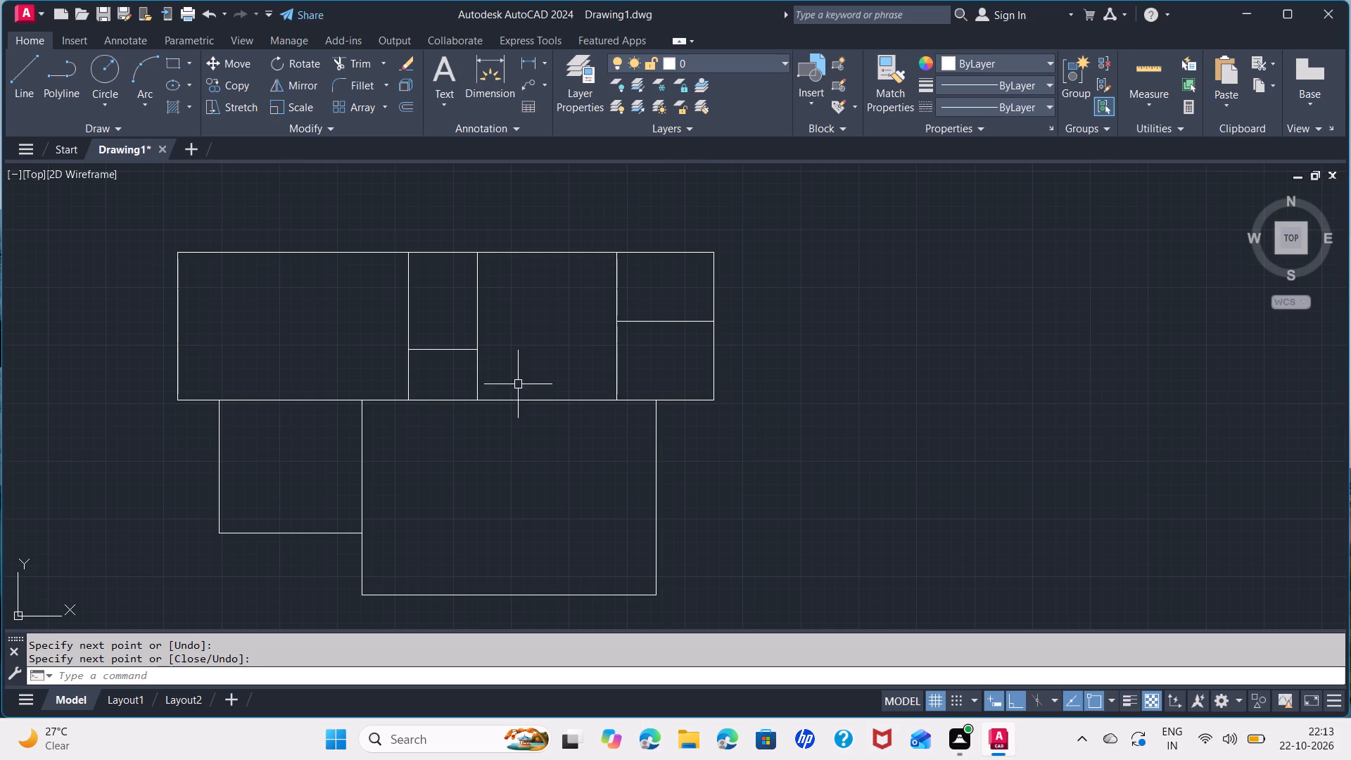
scroll(515, 376, up, 1)
middle_drag(494, 386, 749, 403)
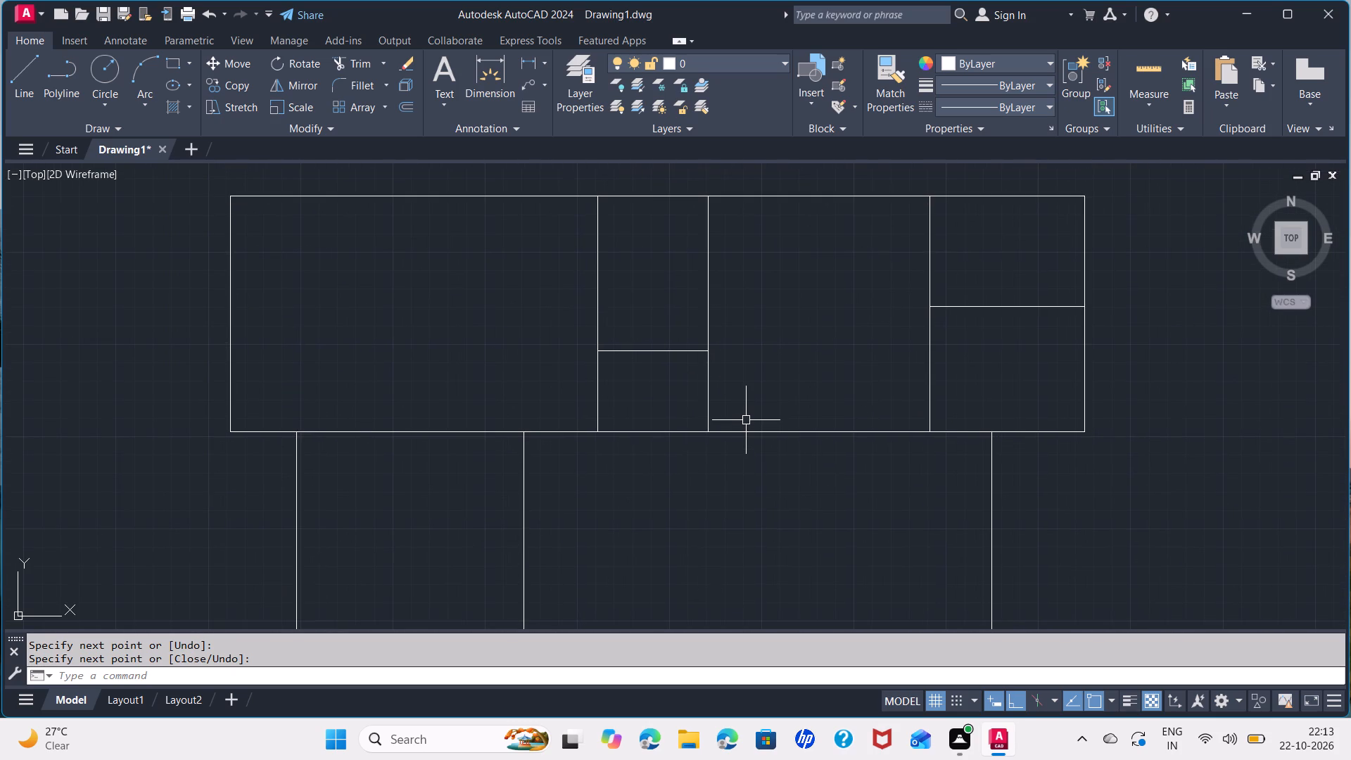
key(o)
key(f)
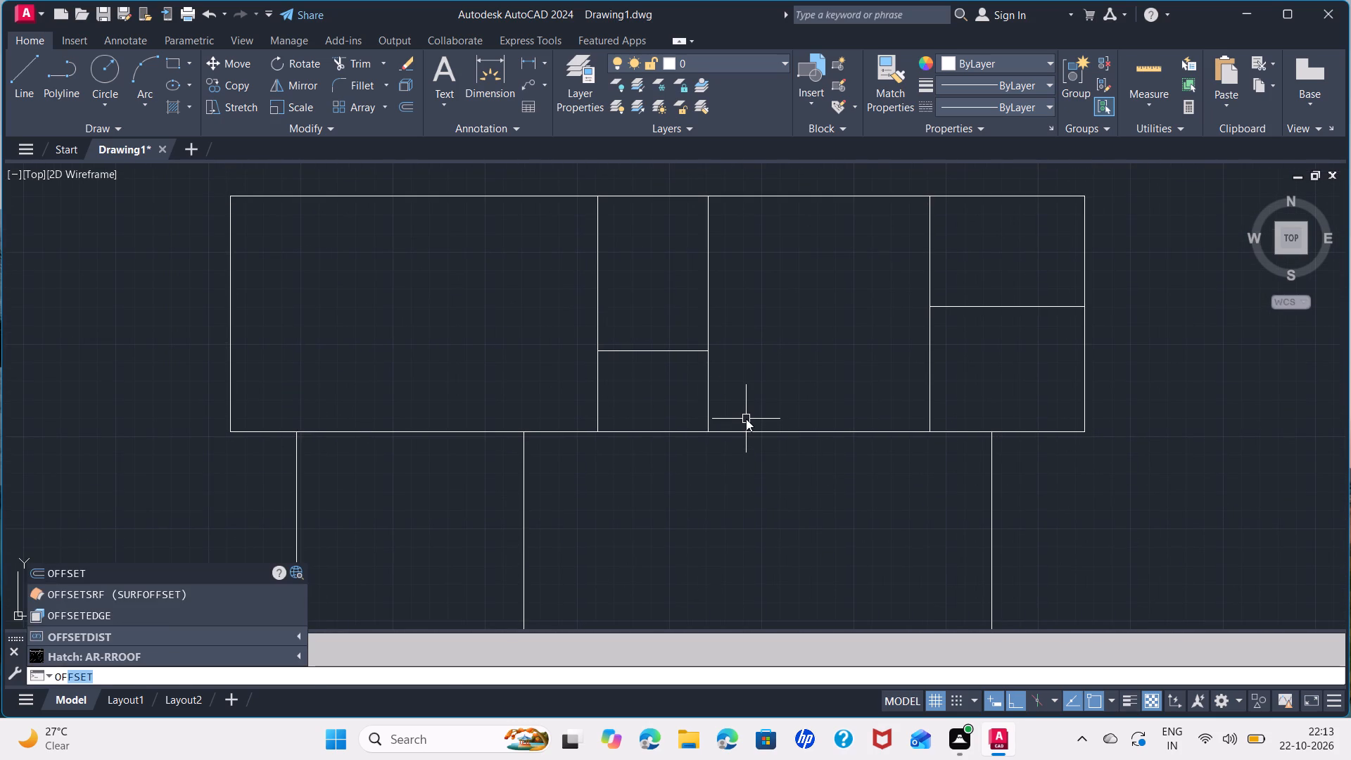
key(Return)
key(5)
key(Return)
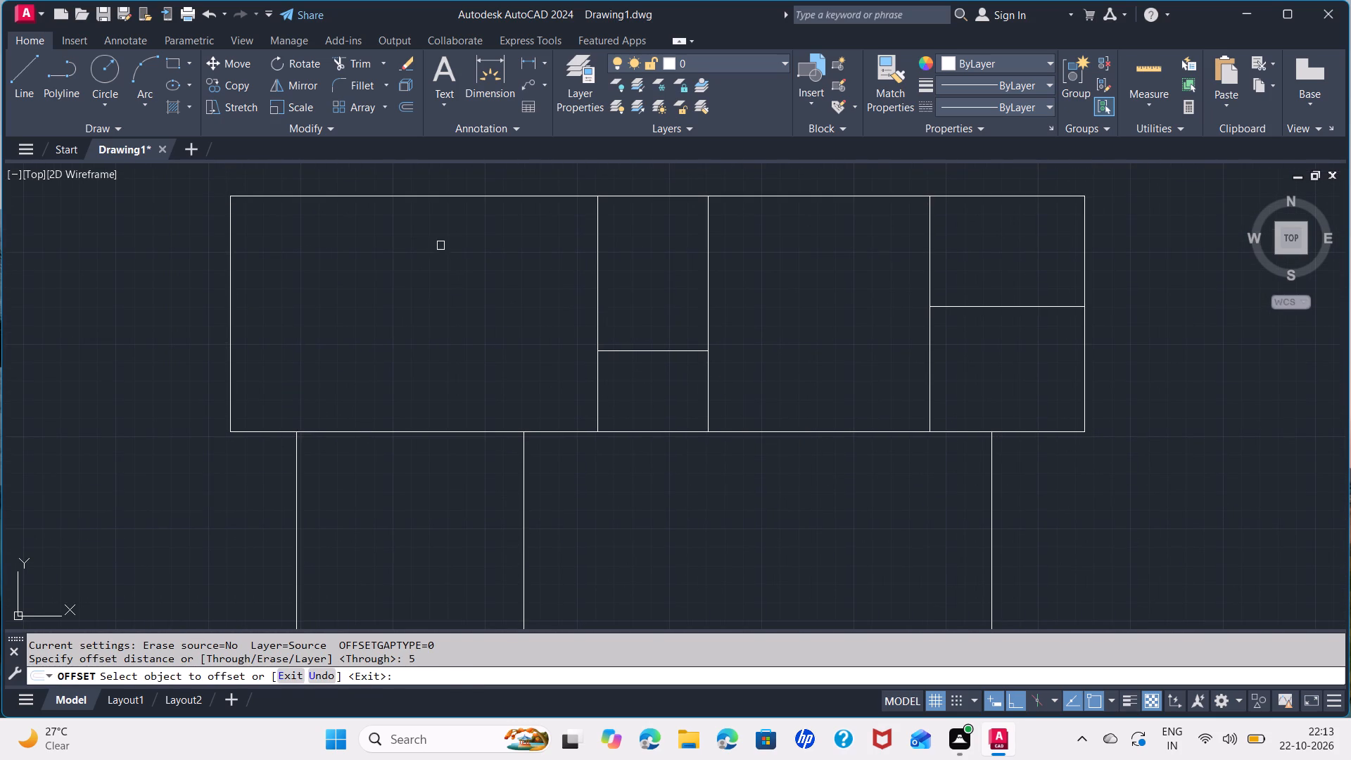
click(467, 195)
click(455, 254)
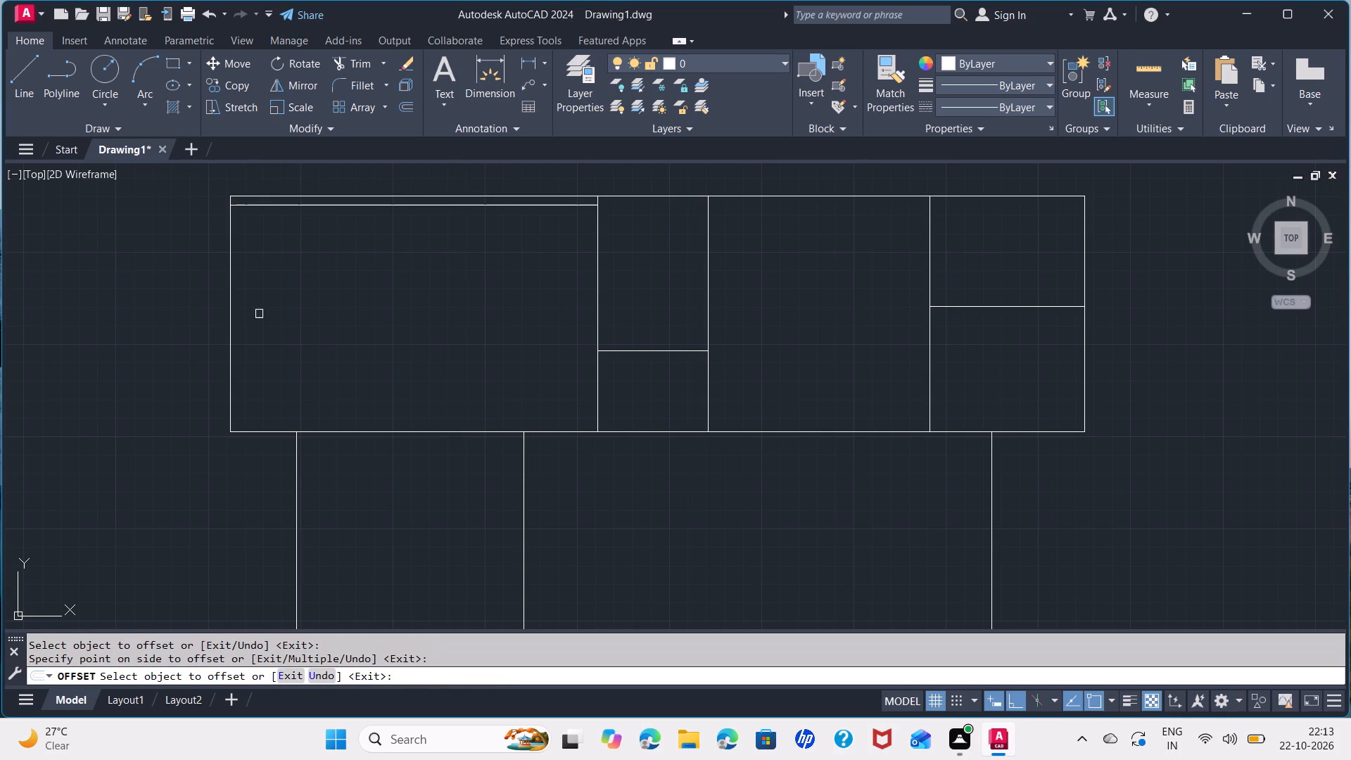
click(227, 331)
click(326, 352)
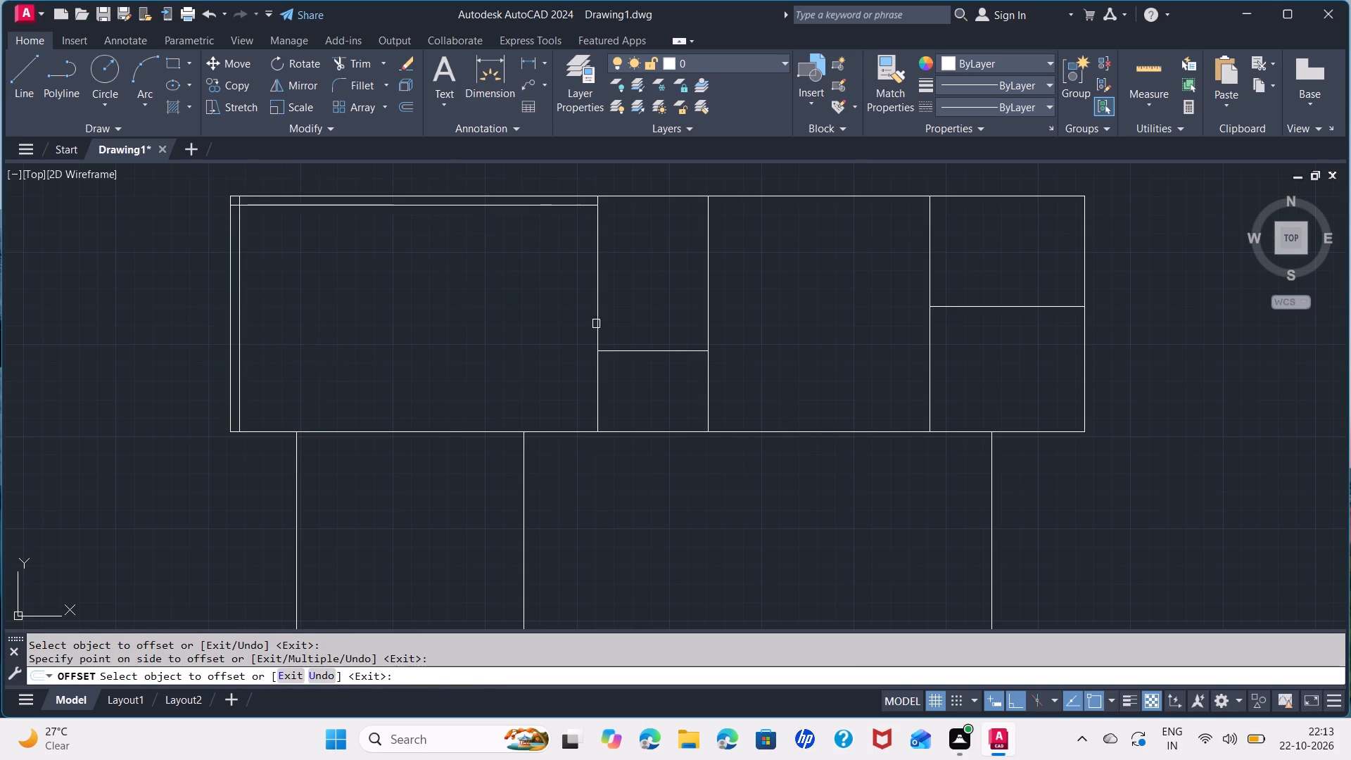
click(599, 315)
click(564, 322)
Offset the bottom, right and top walls of the 5' by 7' room 5" inward.
click(654, 352)
click(661, 327)
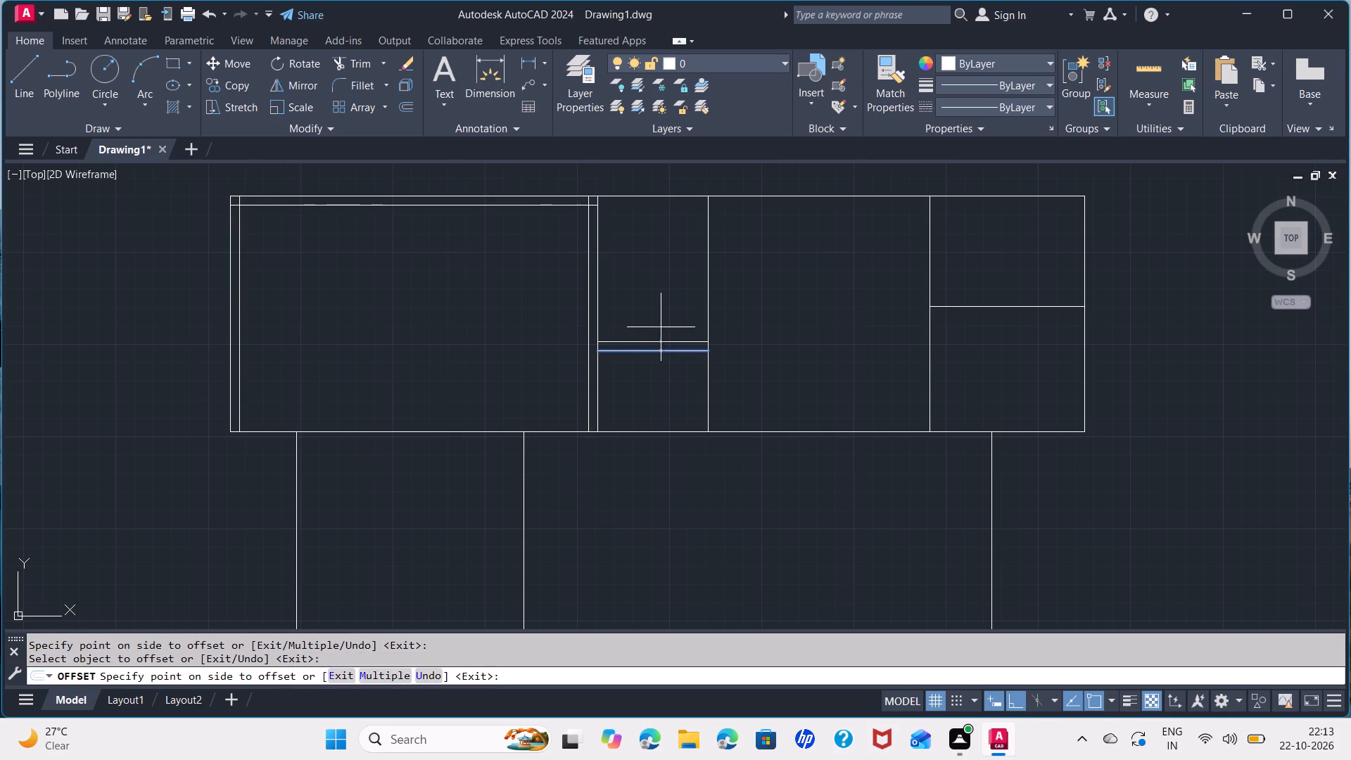
click(707, 306)
click(692, 299)
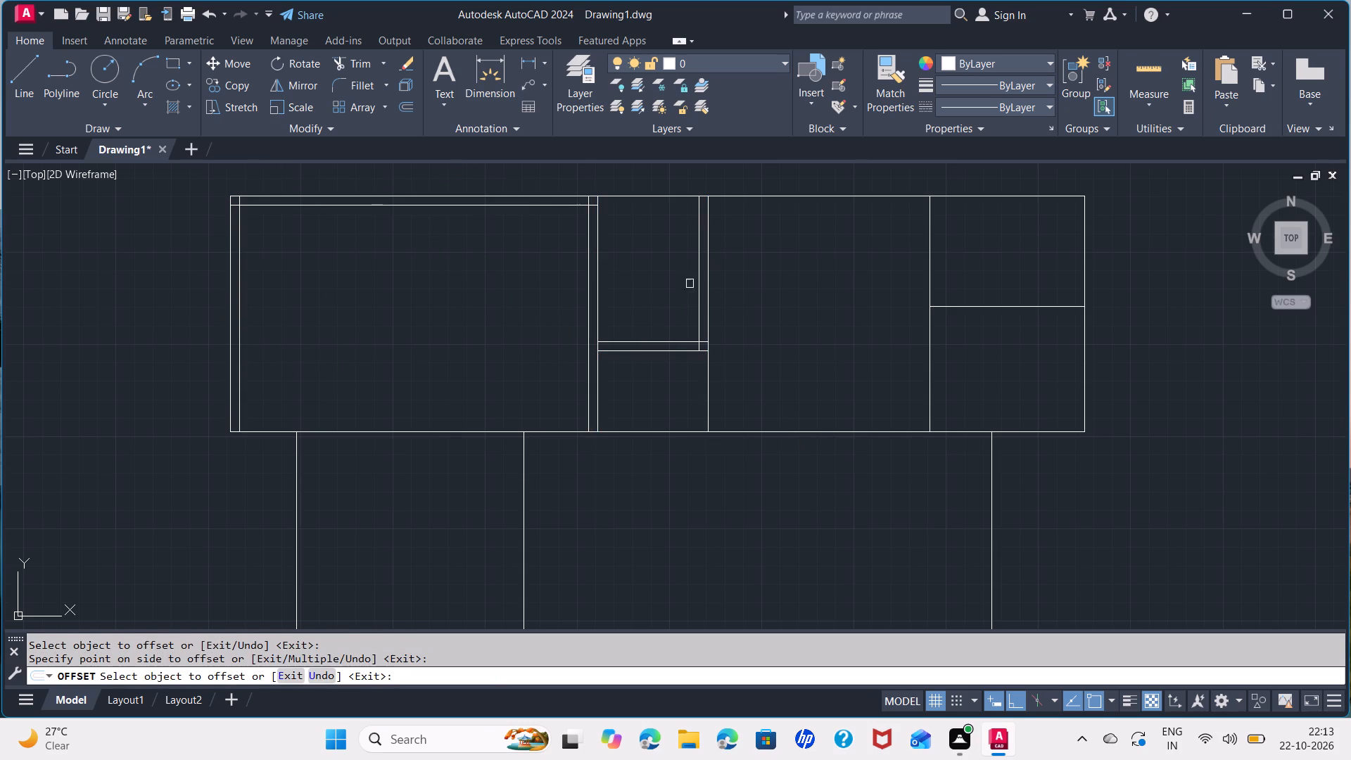
click(689, 196)
click(675, 247)
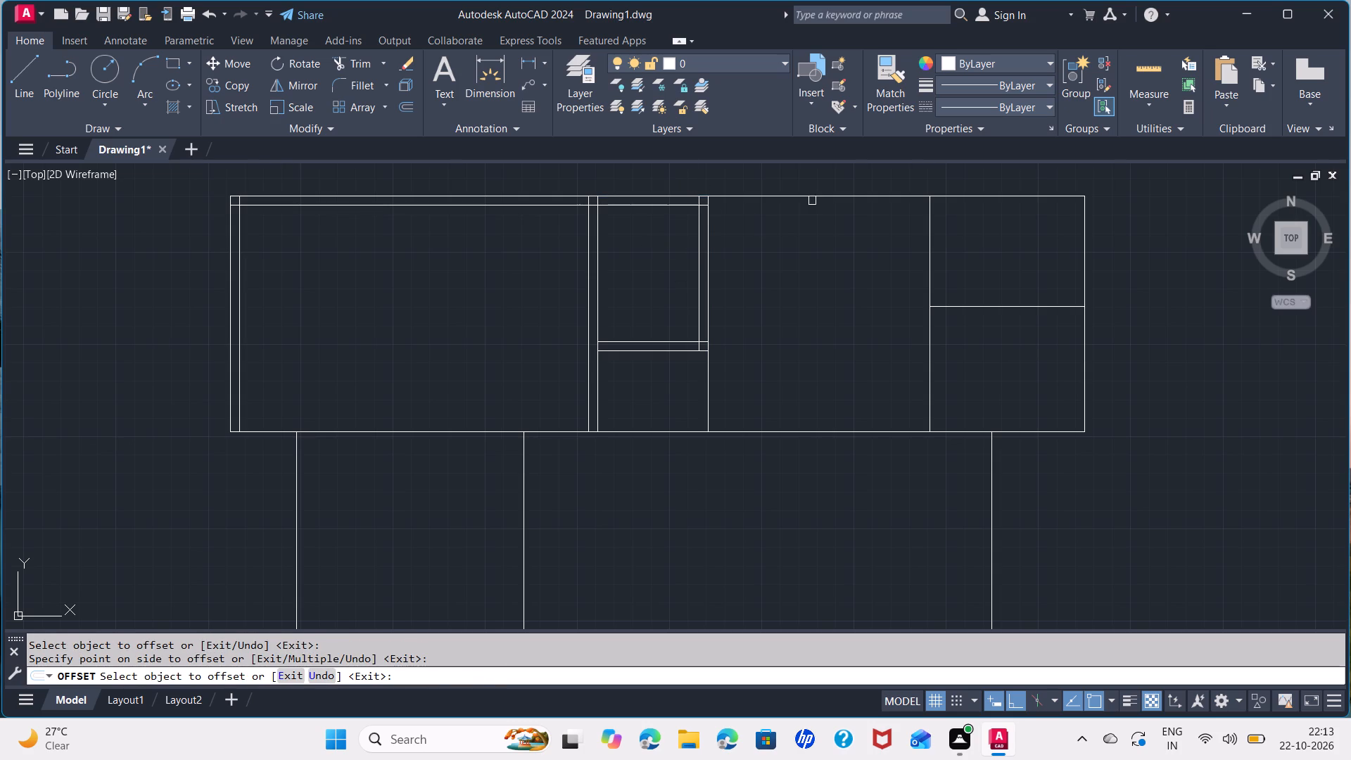
Offset the top walls of the 10'-wide and 7' by 5' rooms and the right walls of both right-end rooms 5" inward.
click(823, 198)
click(827, 234)
click(960, 198)
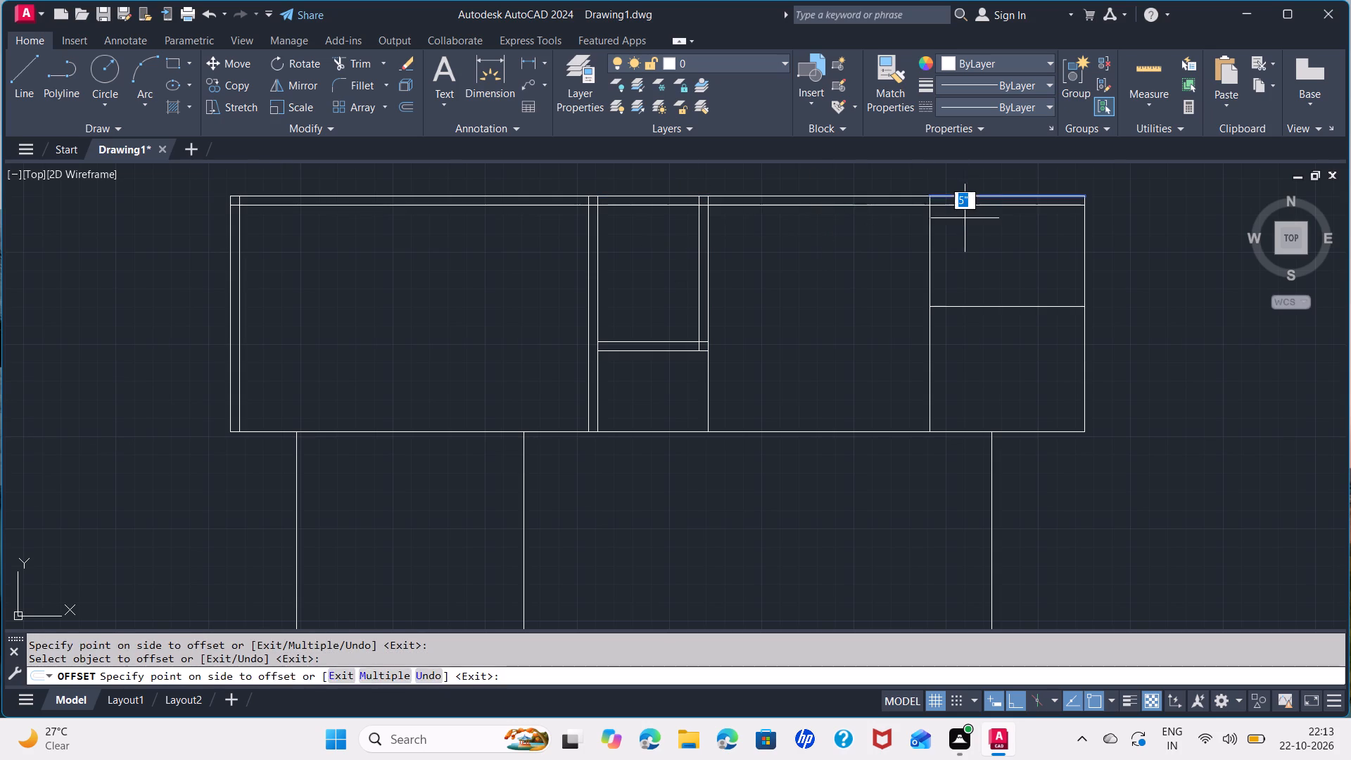
click(965, 227)
click(1086, 269)
click(1056, 264)
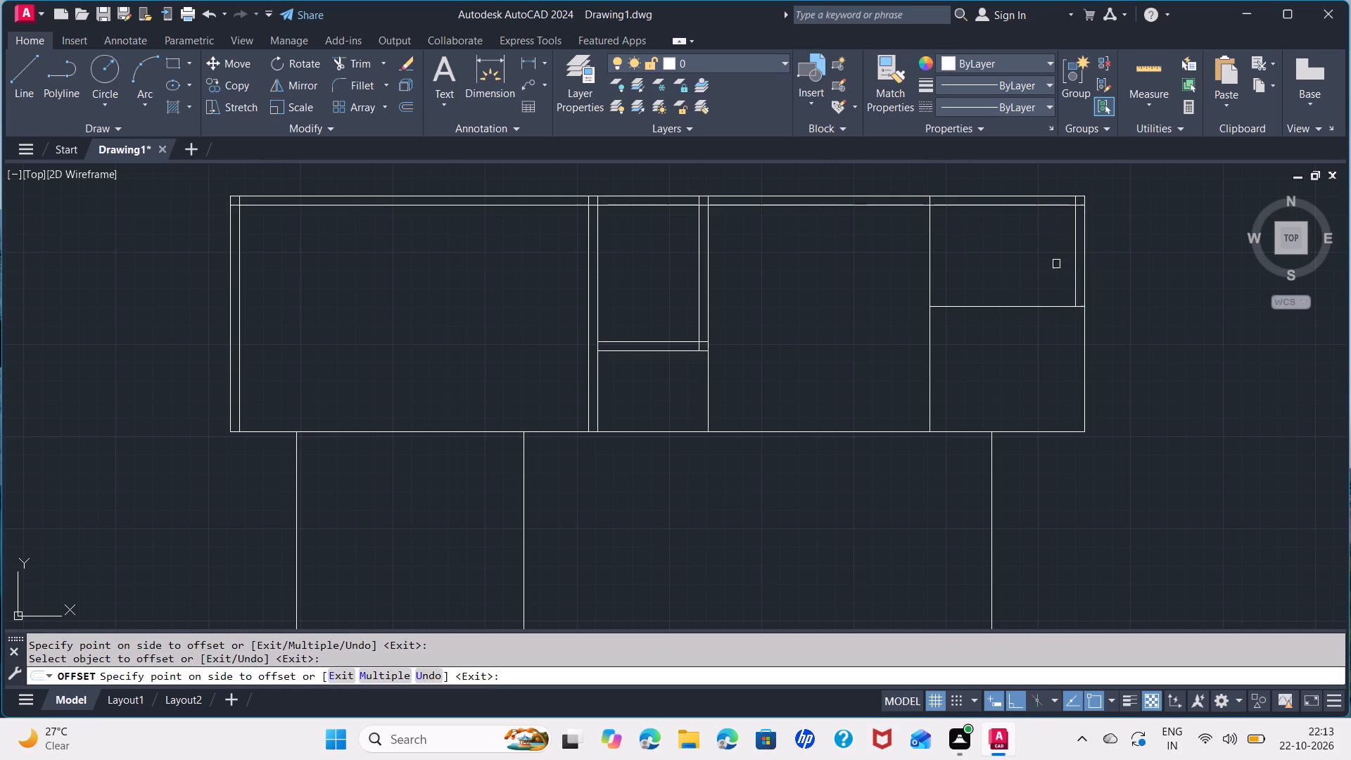
click(1084, 369)
click(1071, 358)
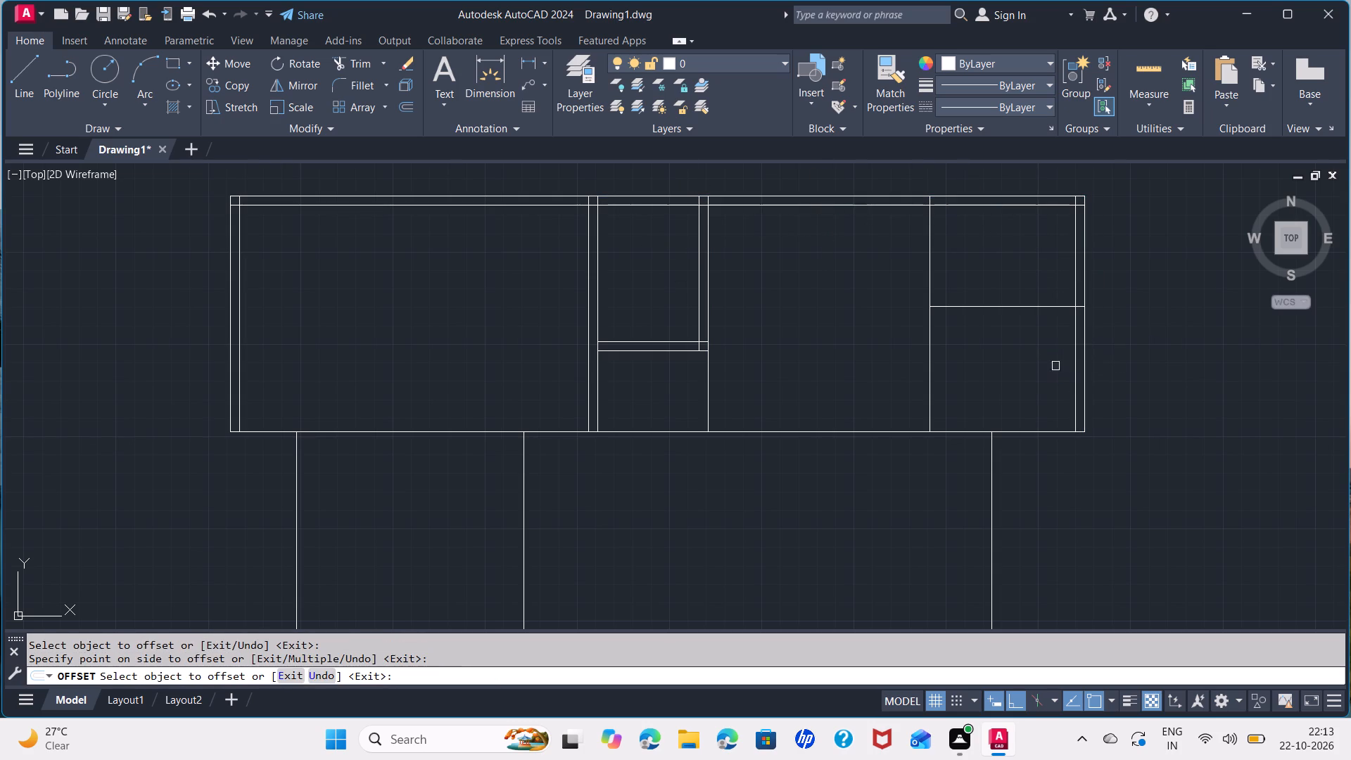
Offset 5" into the right-end rooms: the bottom wall upward, the partition between them downward, and their shared left wall rightward.
click(1028, 436)
click(1048, 398)
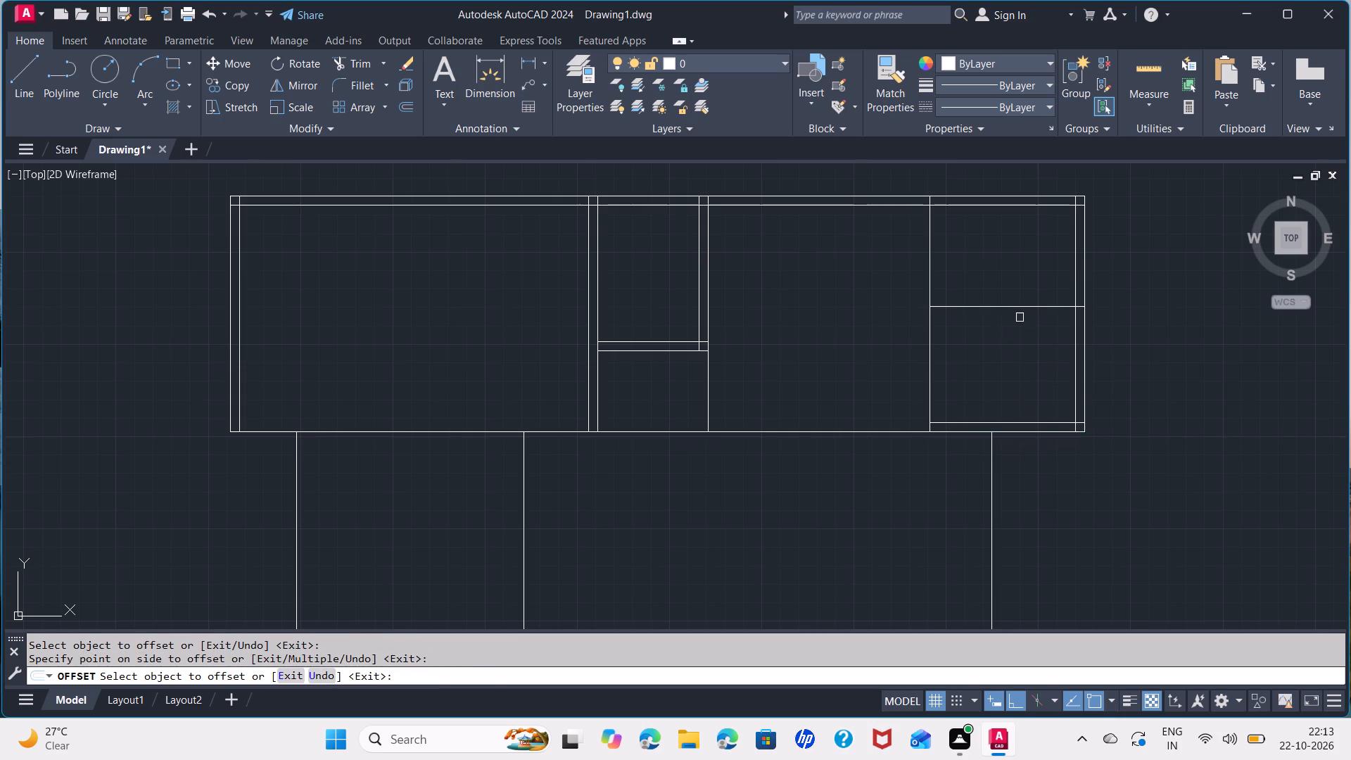
click(1031, 307)
click(1026, 336)
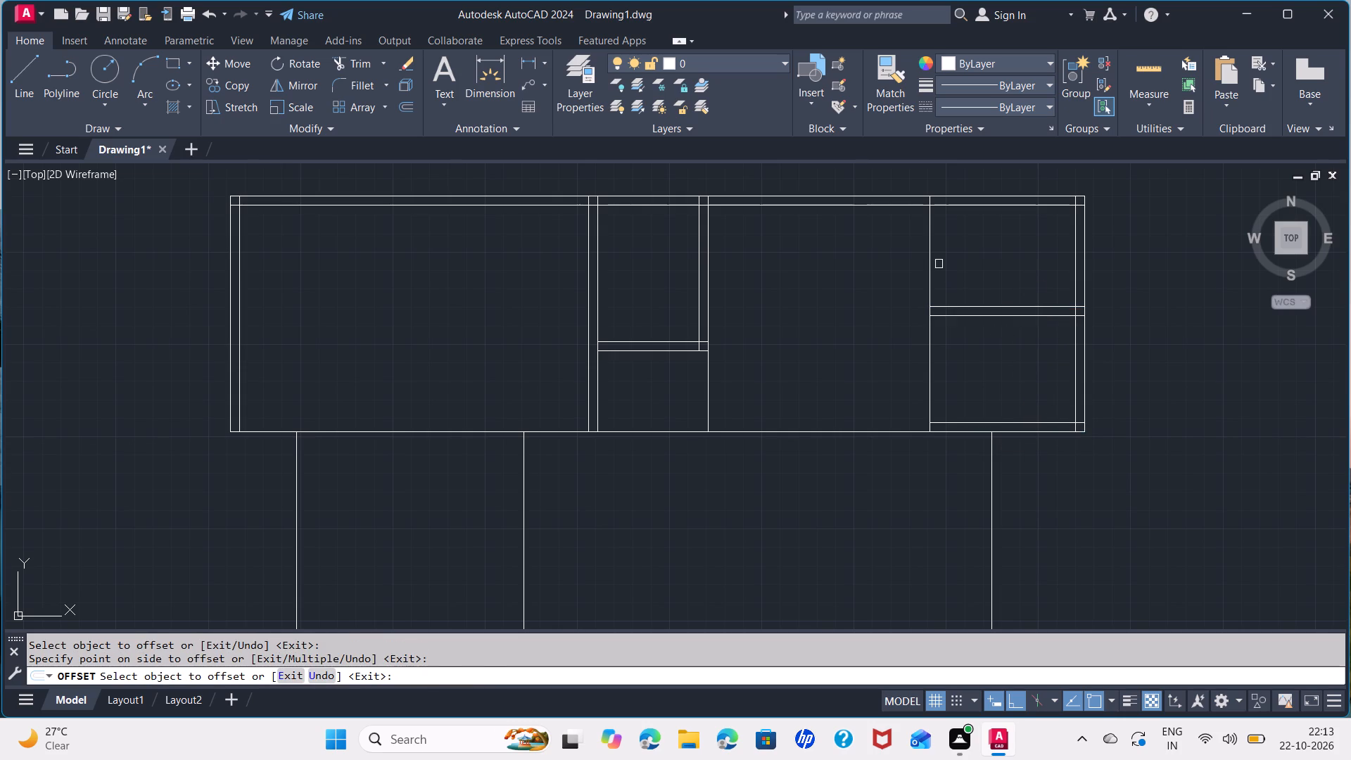
click(931, 258)
click(969, 277)
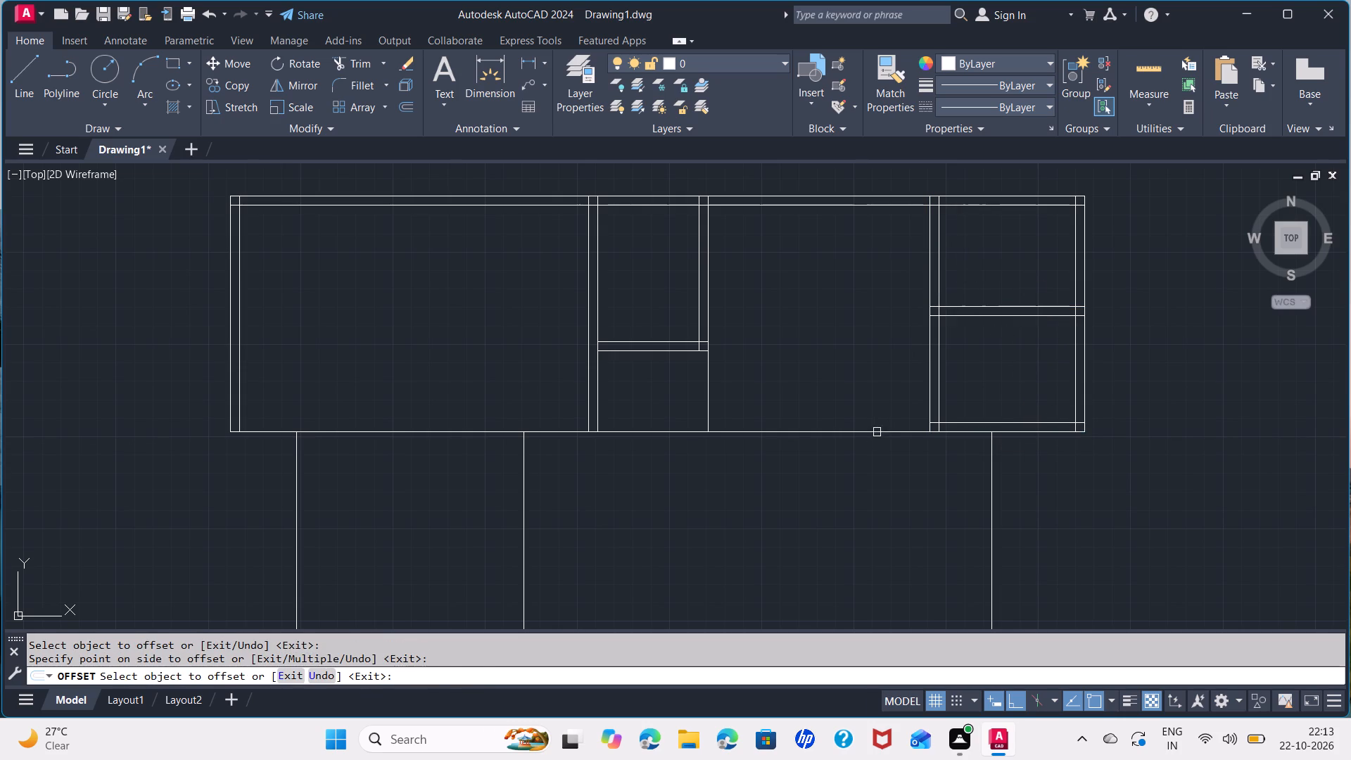
Offset the bottom walls of the 10'-wide room, the small lower room and the first large room 5" upward.
click(878, 429)
click(886, 396)
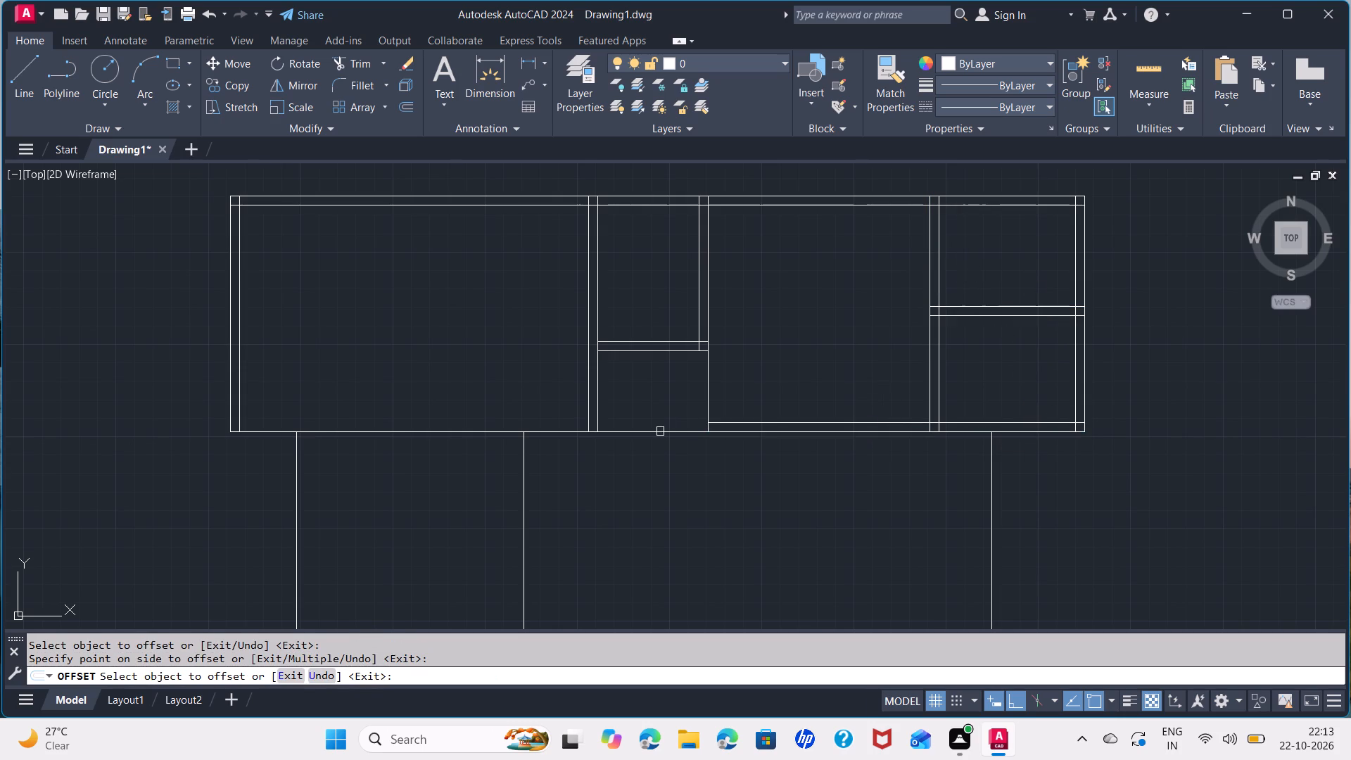
click(660, 431)
click(671, 388)
click(493, 432)
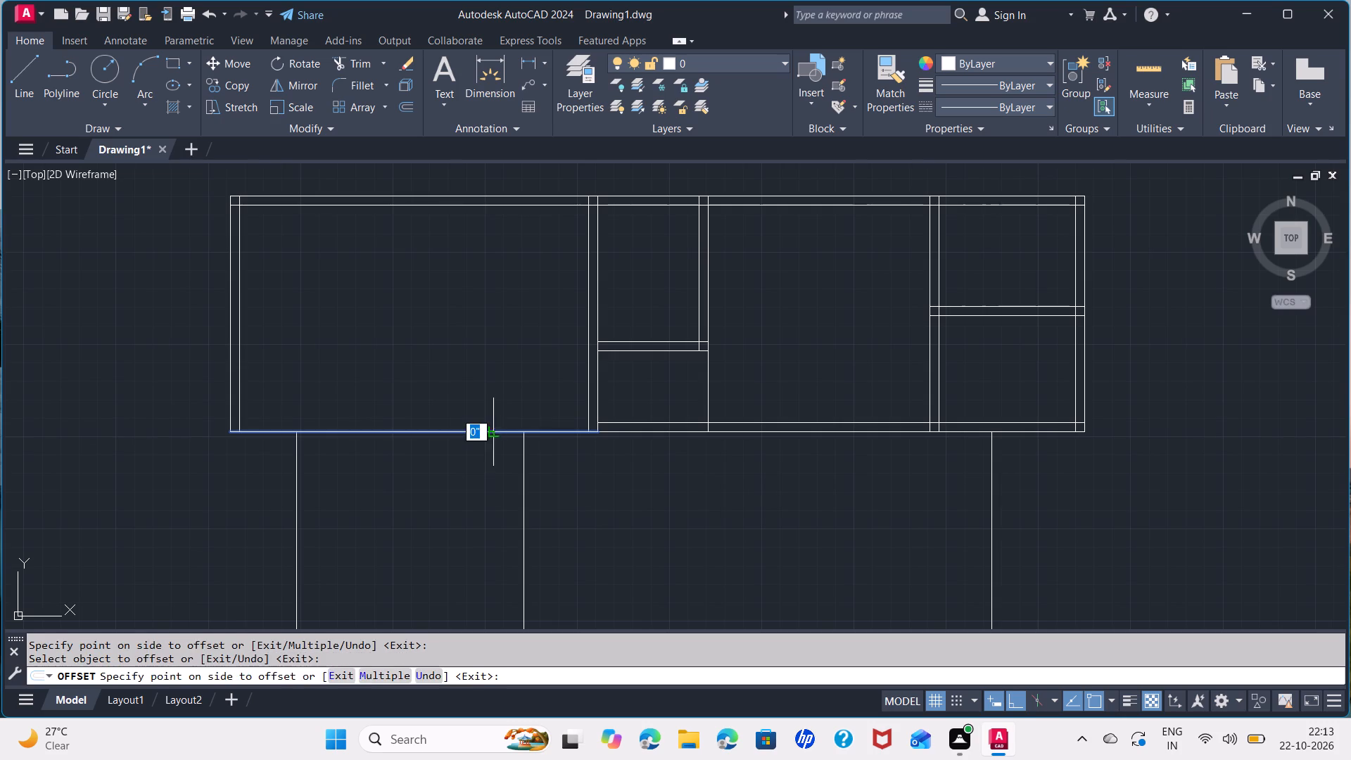
click(505, 395)
Offset the left and bottom walls of the smaller room beneath the first large room 5" inward.
scroll(583, 507, down, 1)
middle_drag(596, 504, 666, 240)
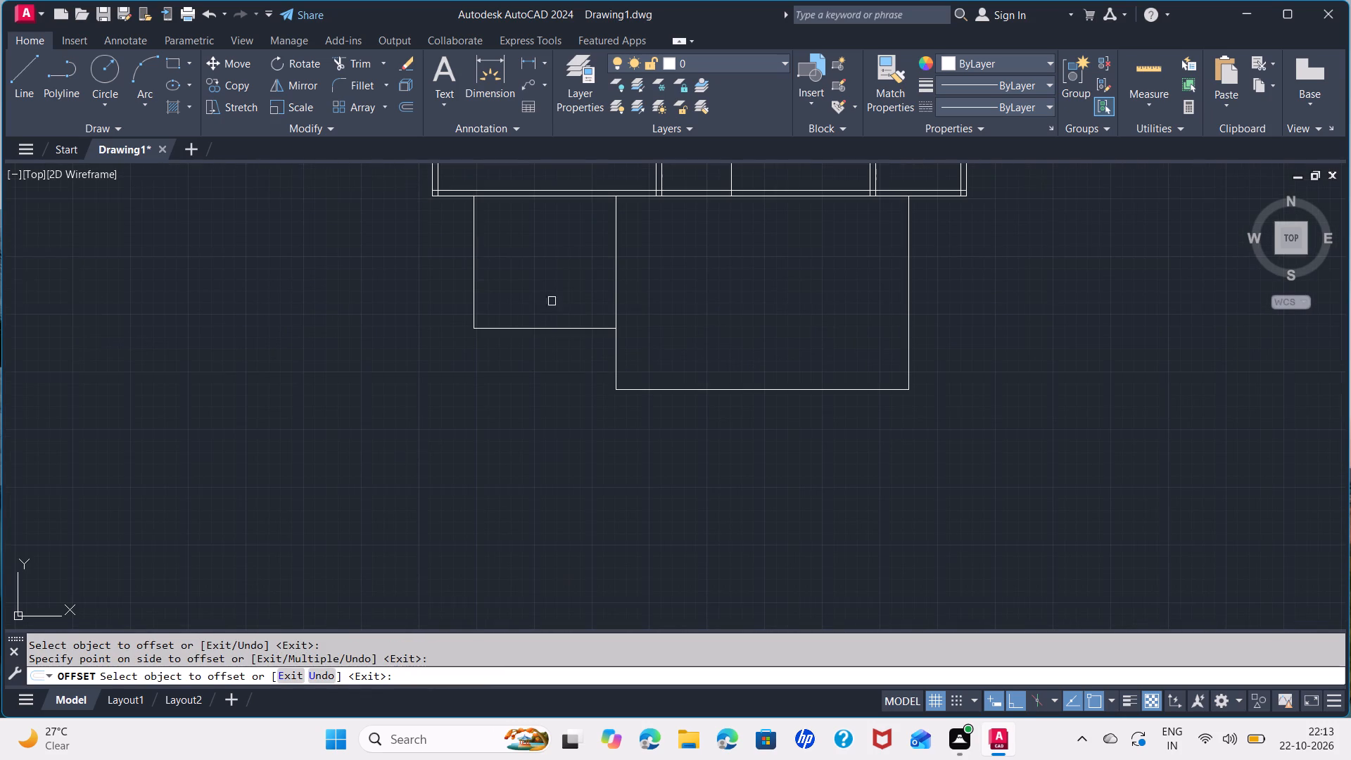
click(474, 272)
click(513, 284)
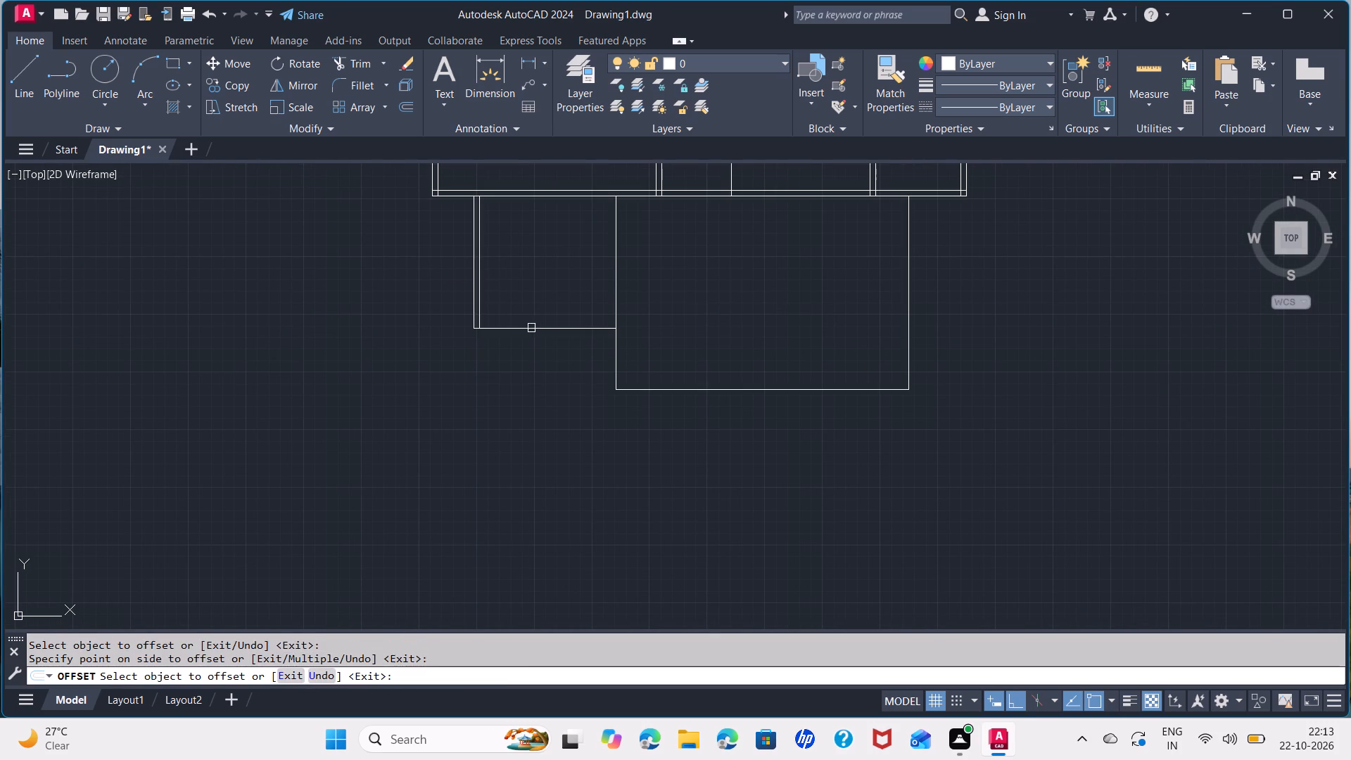
click(532, 329)
click(549, 286)
Offset the left, bottom and right walls of the 14'-deep room 5" inward.
click(616, 297)
click(646, 316)
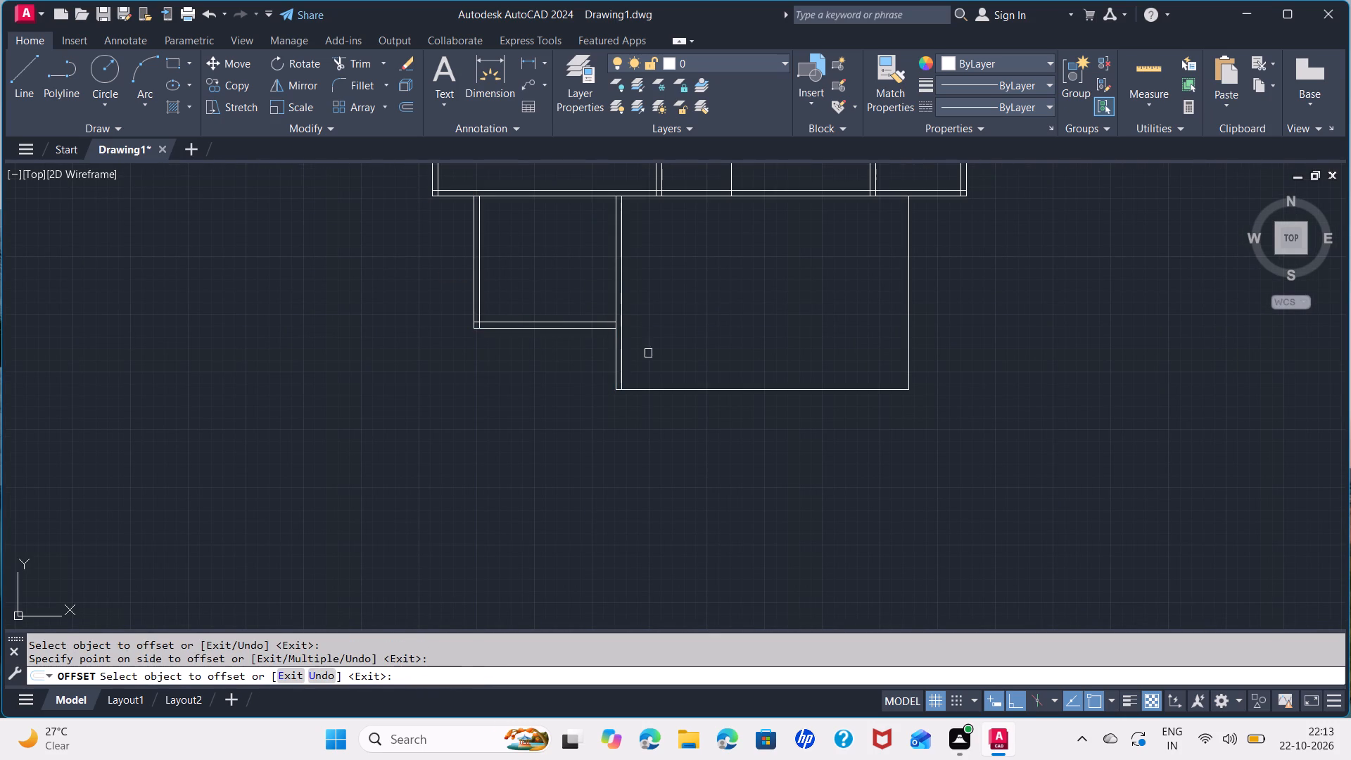
click(654, 390)
click(673, 341)
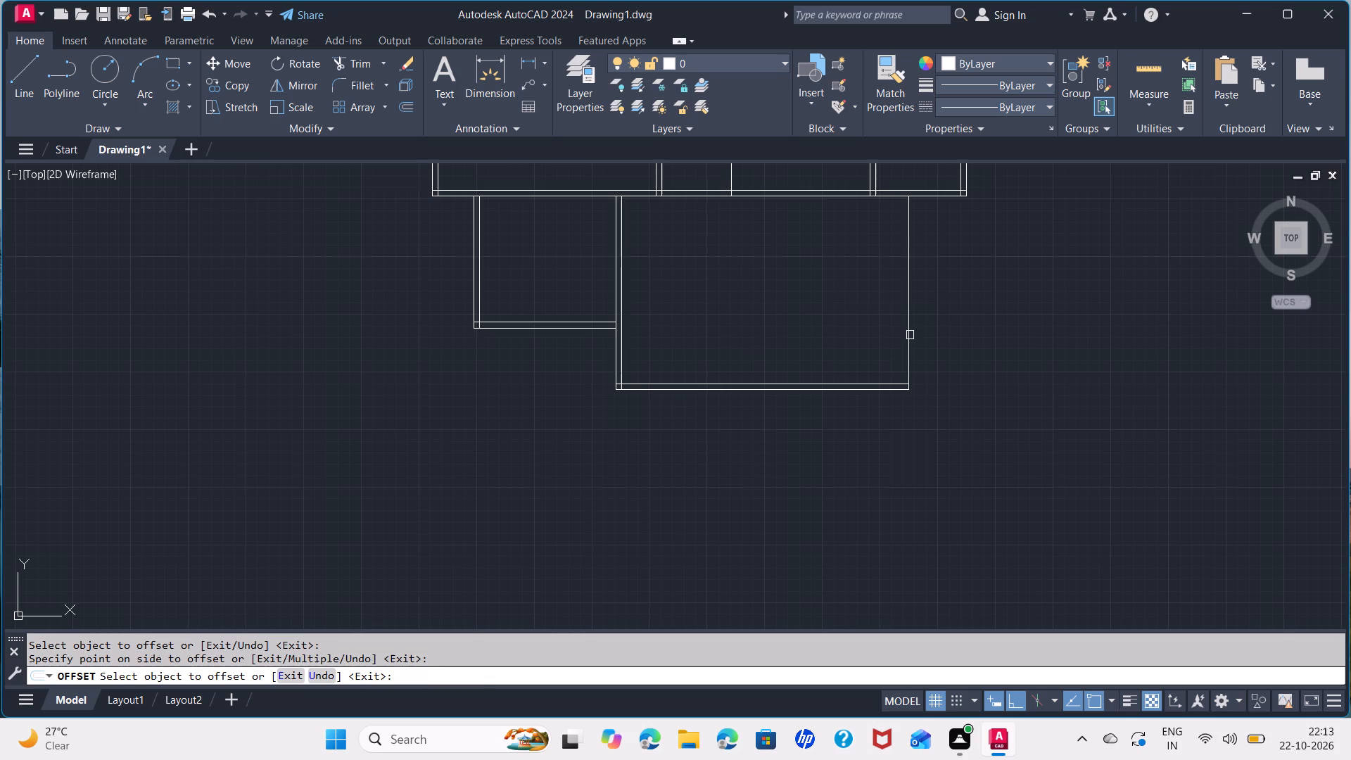
click(911, 334)
click(855, 336)
scroll(823, 311, down, 1)
middle_drag(819, 298, 834, 484)
key(Escape)
Trim the overlapping inner wall lines at the first large room's upper-left corner.
text(TR)
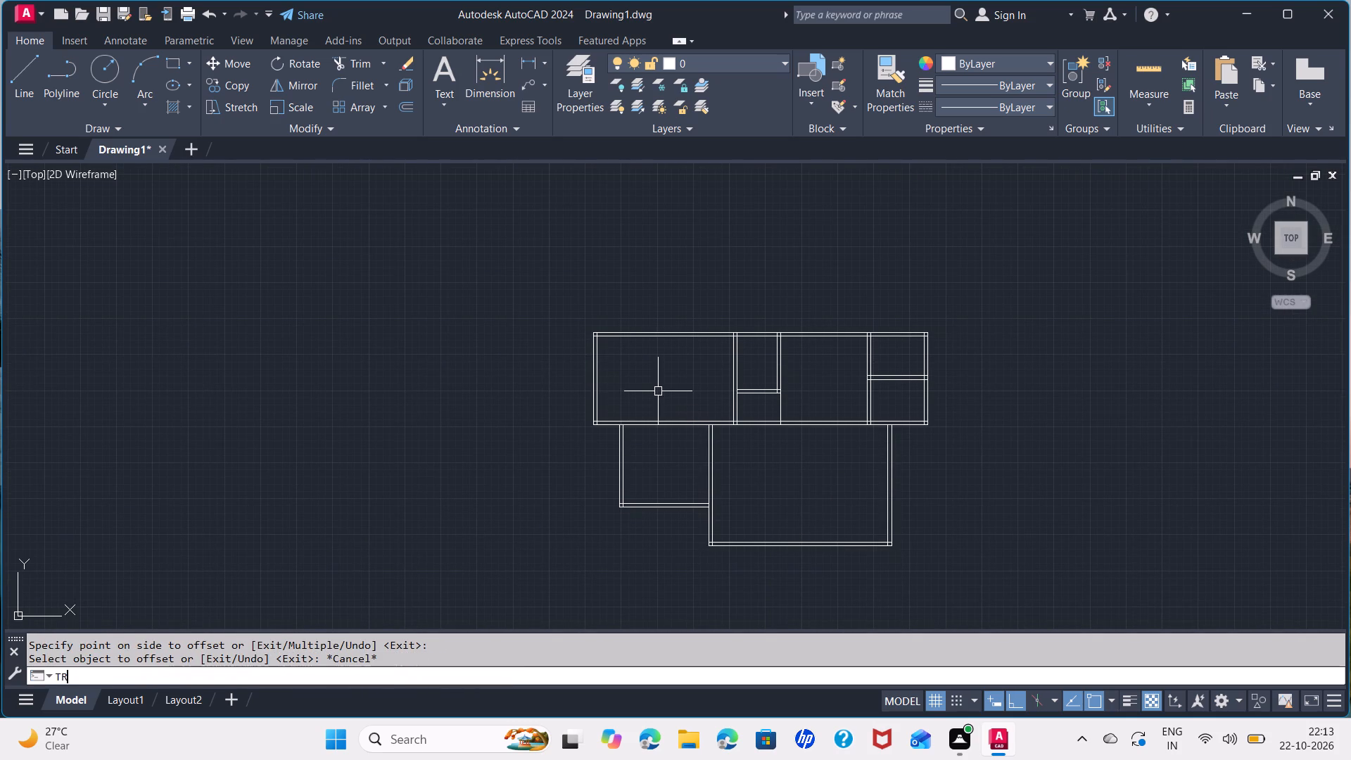
key(space)
scroll(594, 338, up, 5)
click(585, 302)
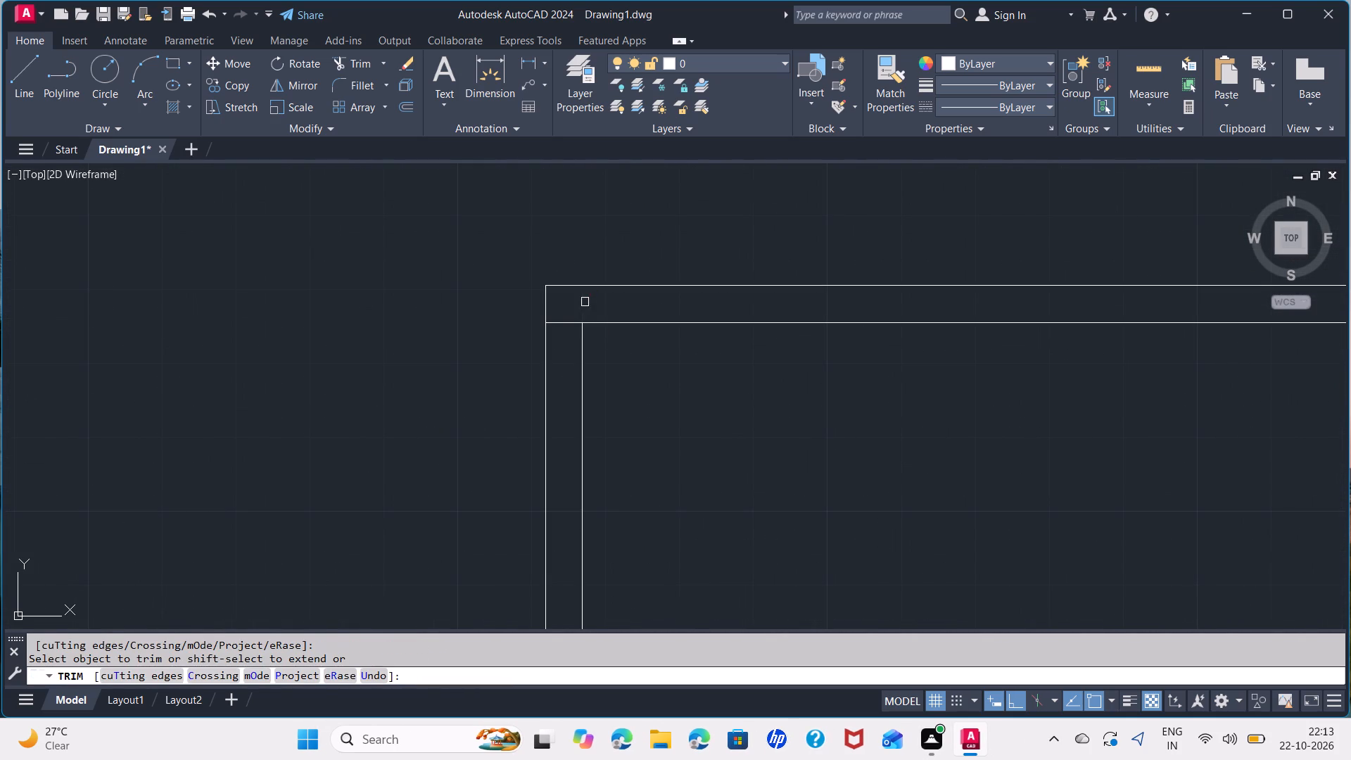
click(569, 324)
Trim the crossing lines where the 5' by 7' room's two side walls meet the plan's top wall.
scroll(631, 359, down, 3)
middle_drag(853, 391, 552, 459)
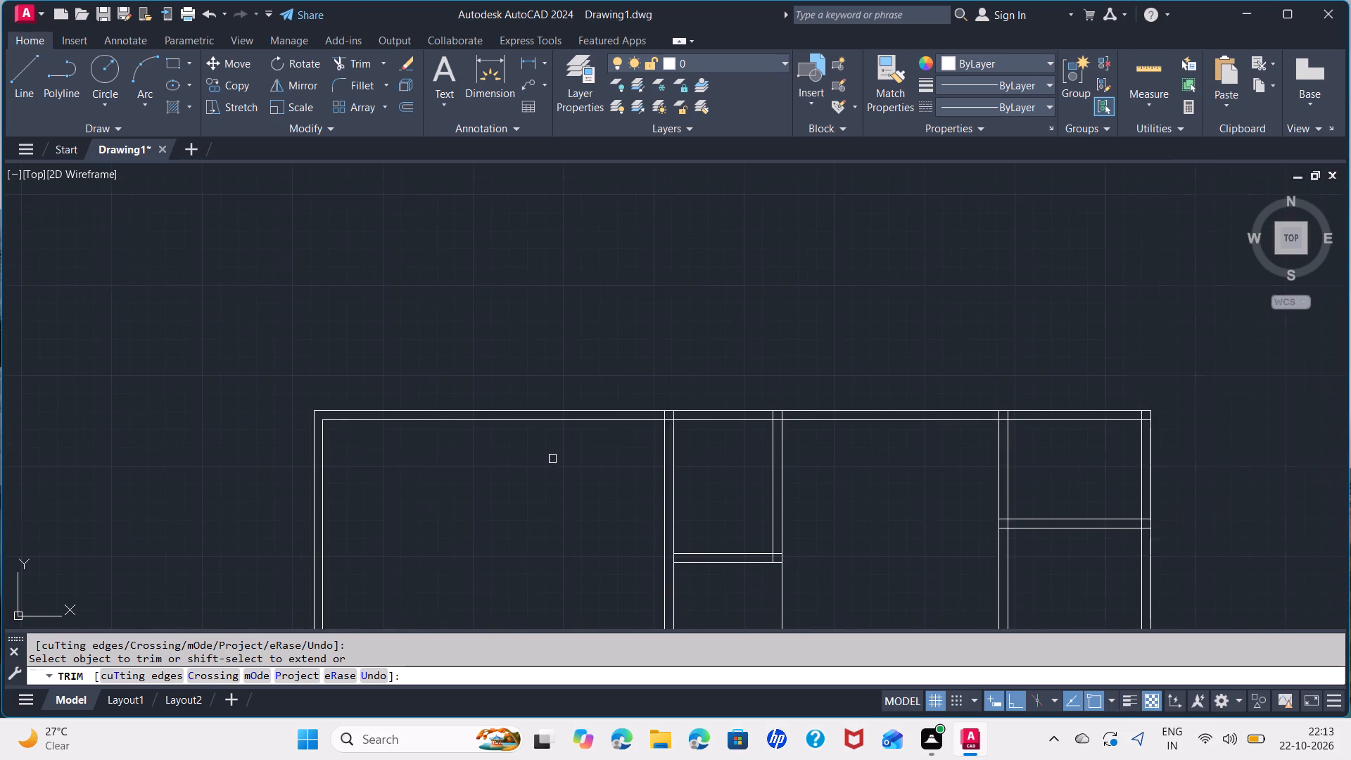
scroll(666, 419, up, 3)
click(675, 410)
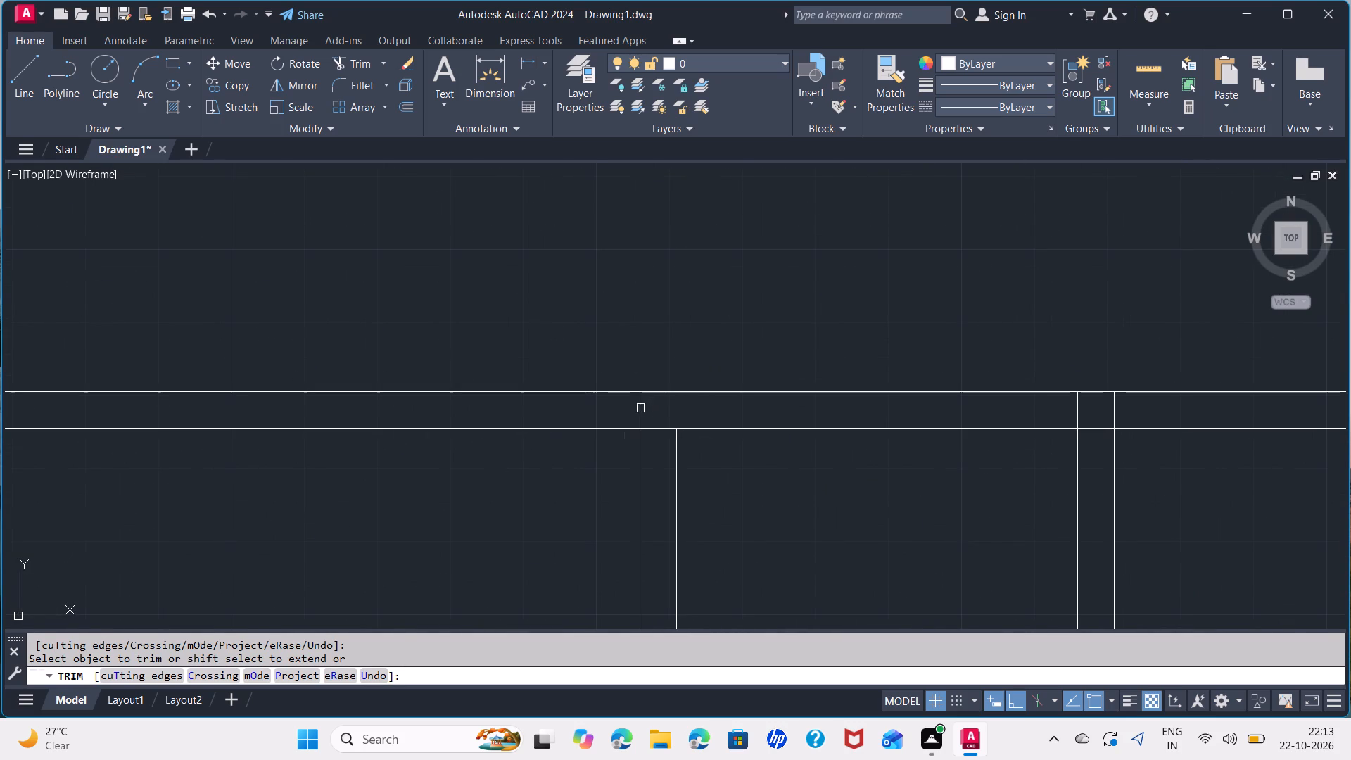
click(638, 409)
click(661, 431)
middle_drag(814, 498, 489, 468)
click(753, 374)
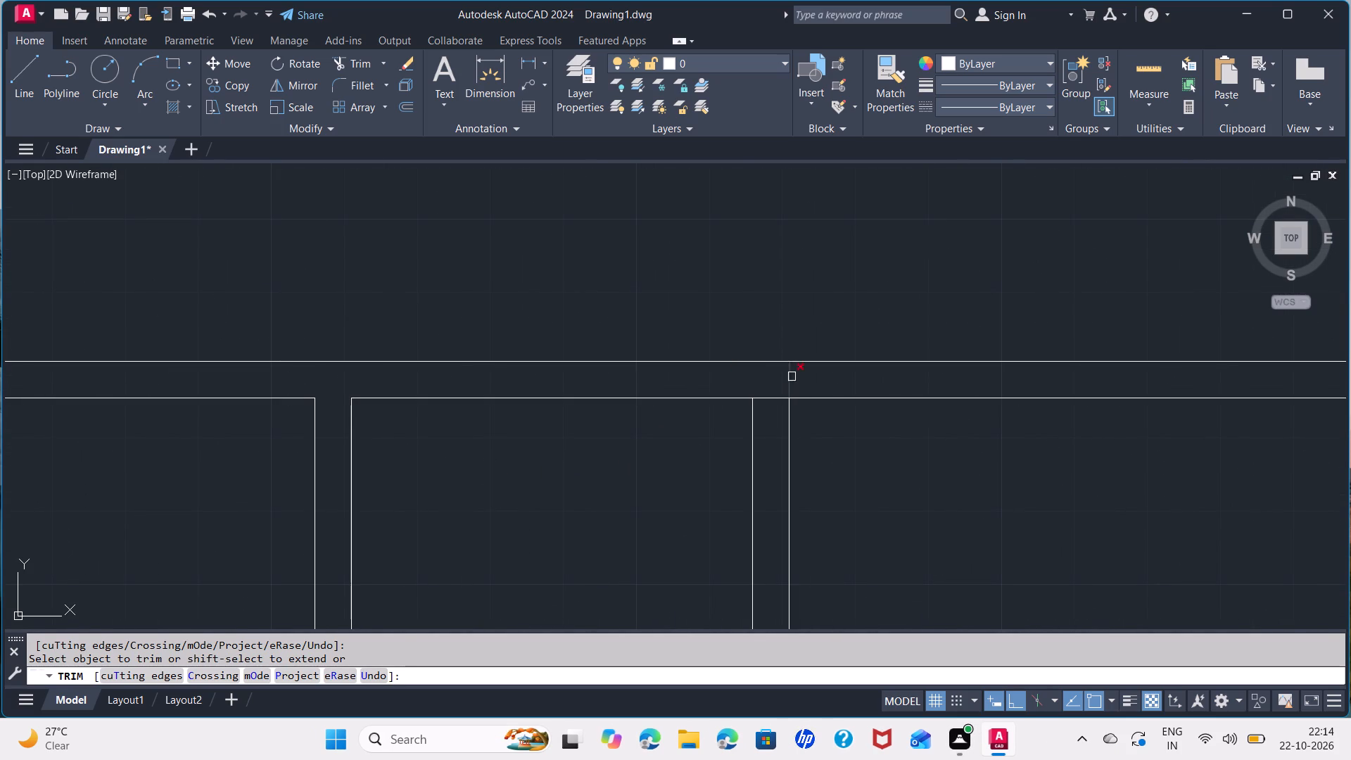
click(792, 376)
click(770, 398)
Trim the crossing lines where the wall between the 10'-wide and 7' by 5' rooms meets the top wall.
scroll(833, 451, down, 1)
middle_drag(925, 490, 430, 456)
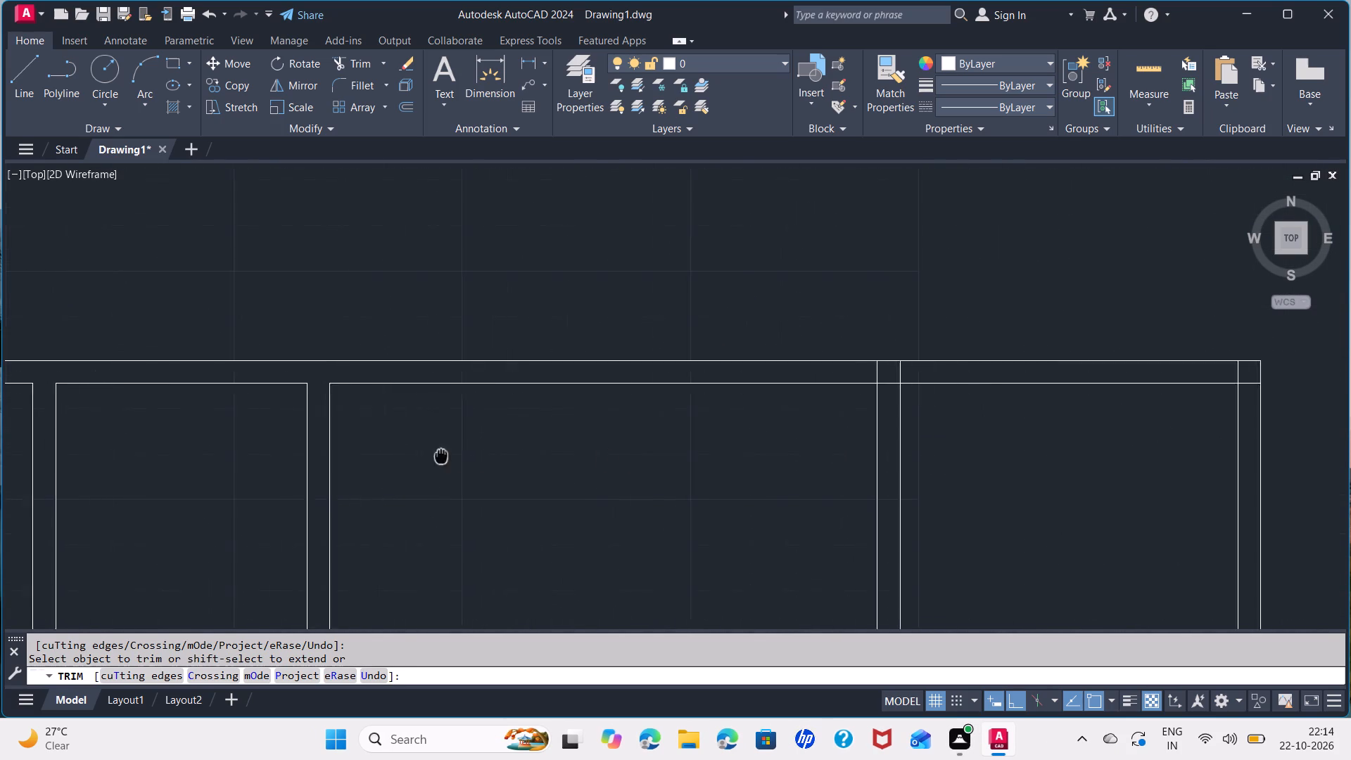
middle_drag(430, 456, 417, 455)
click(844, 375)
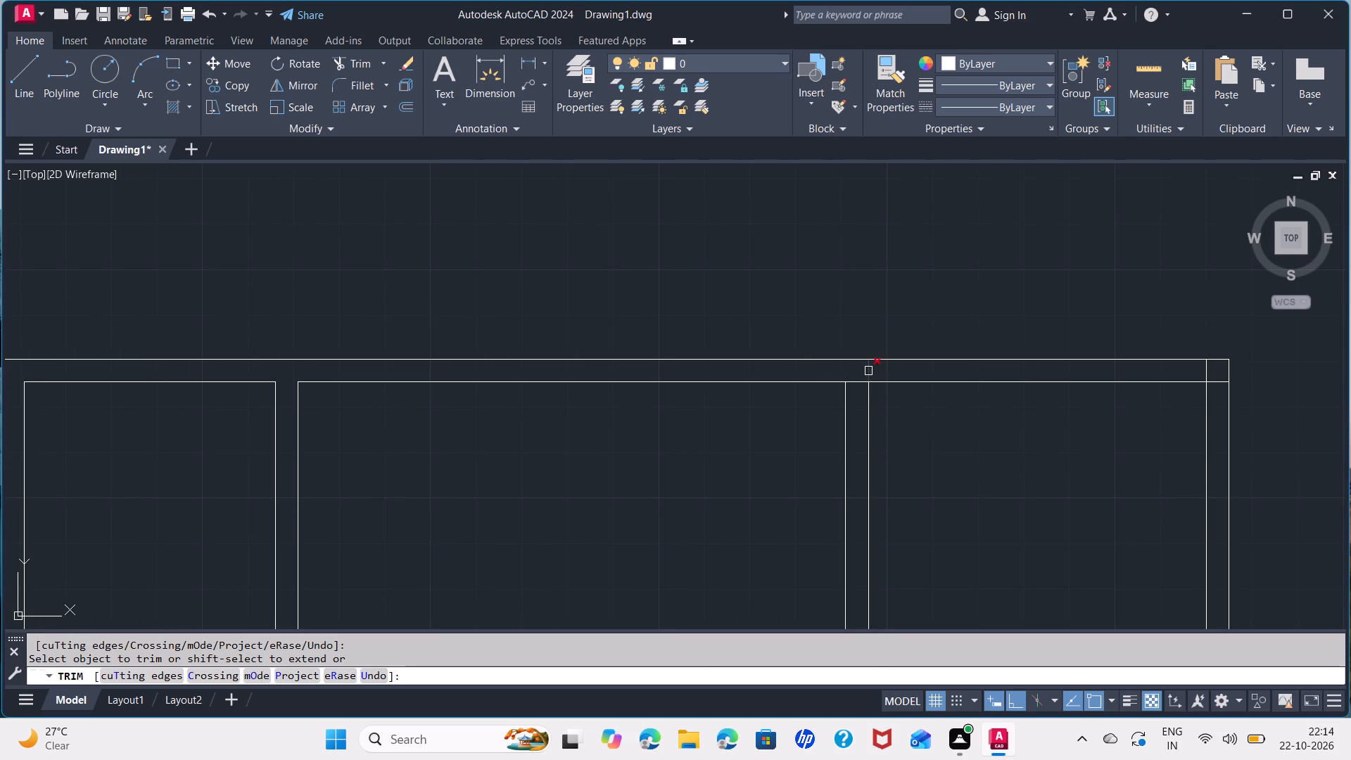
click(869, 370)
click(854, 379)
Trim the overlapping inner wall lines at the upper-right corner of the 7' by 5' room.
middle_drag(1008, 472, 630, 455)
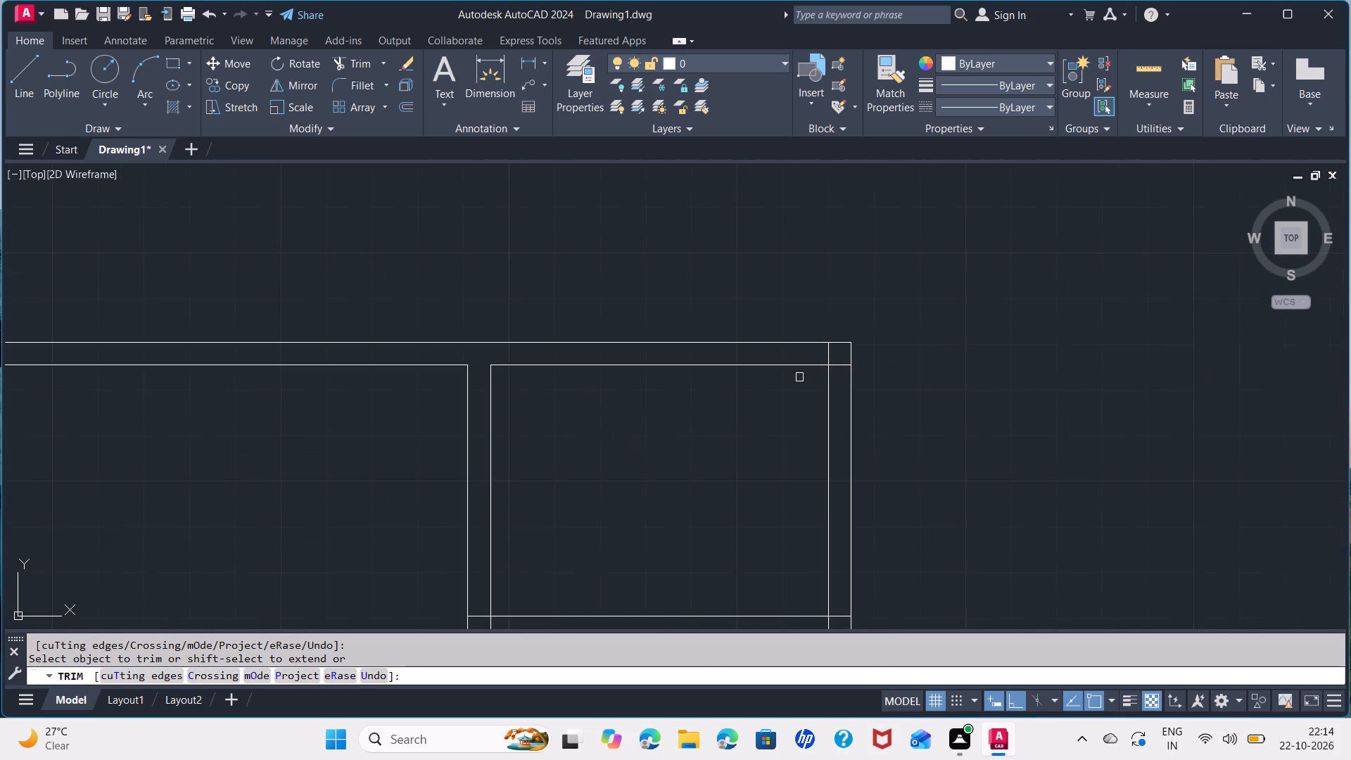
scroll(841, 362, up, 2)
click(801, 334)
click(835, 369)
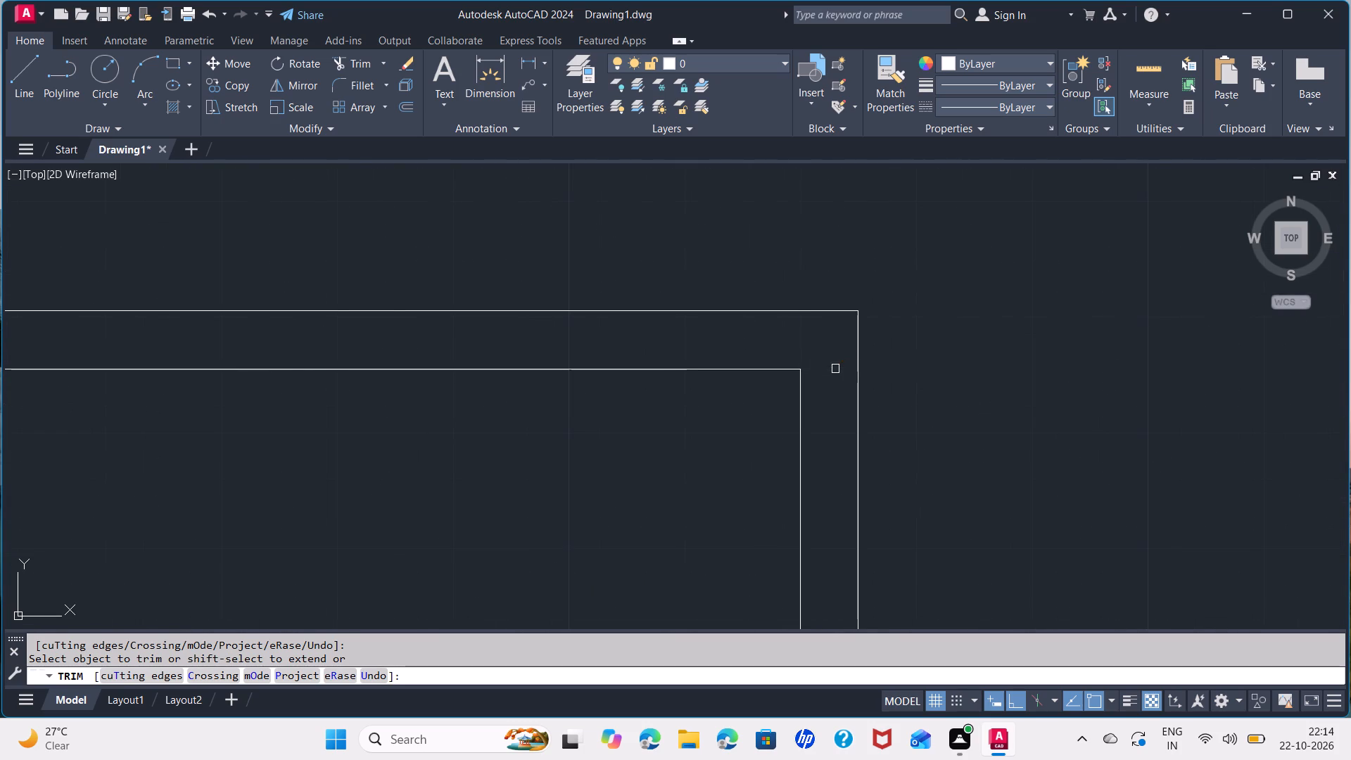
Trim the crossing lines at both ends of the partition wall below the 7' by 5' room.
scroll(679, 469, down, 3)
middle_drag(645, 555, 818, 332)
scroll(669, 387, up, 2)
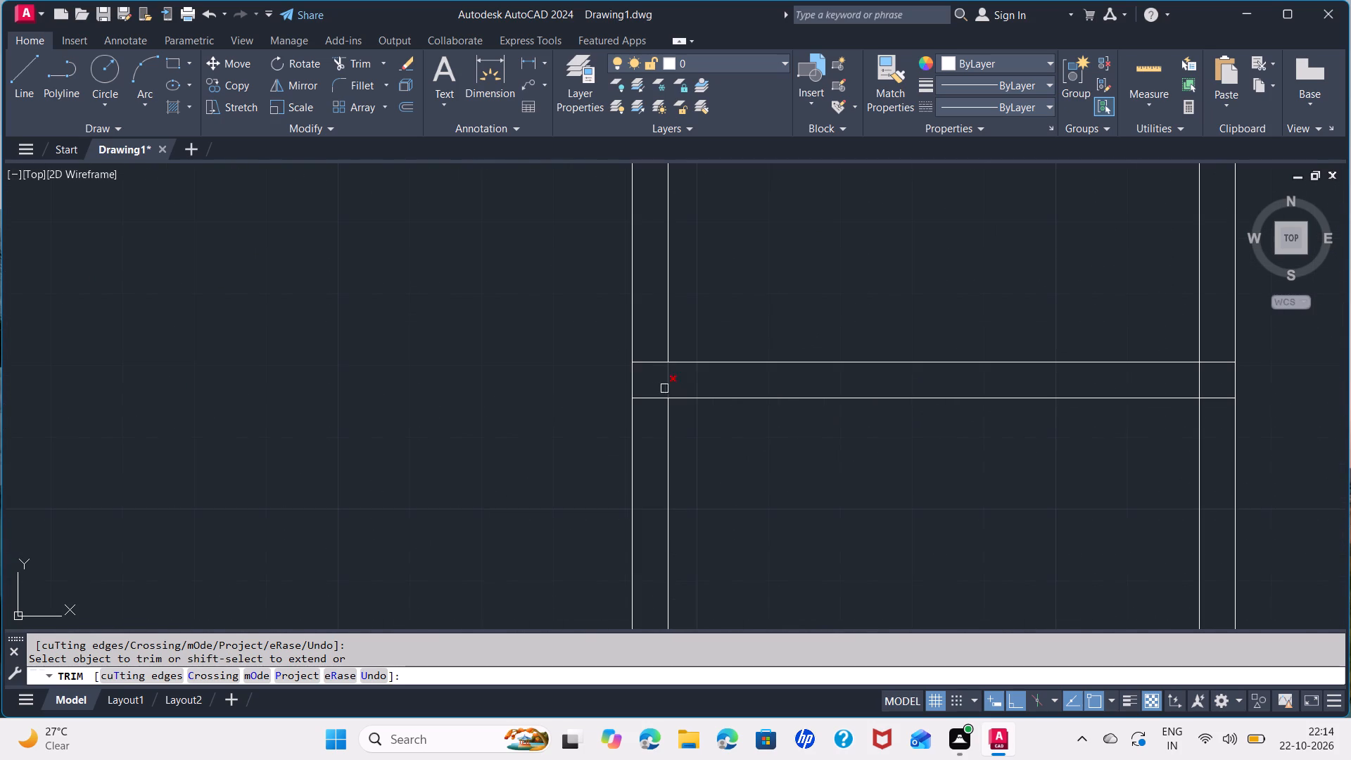
click(652, 357)
click(650, 413)
click(668, 380)
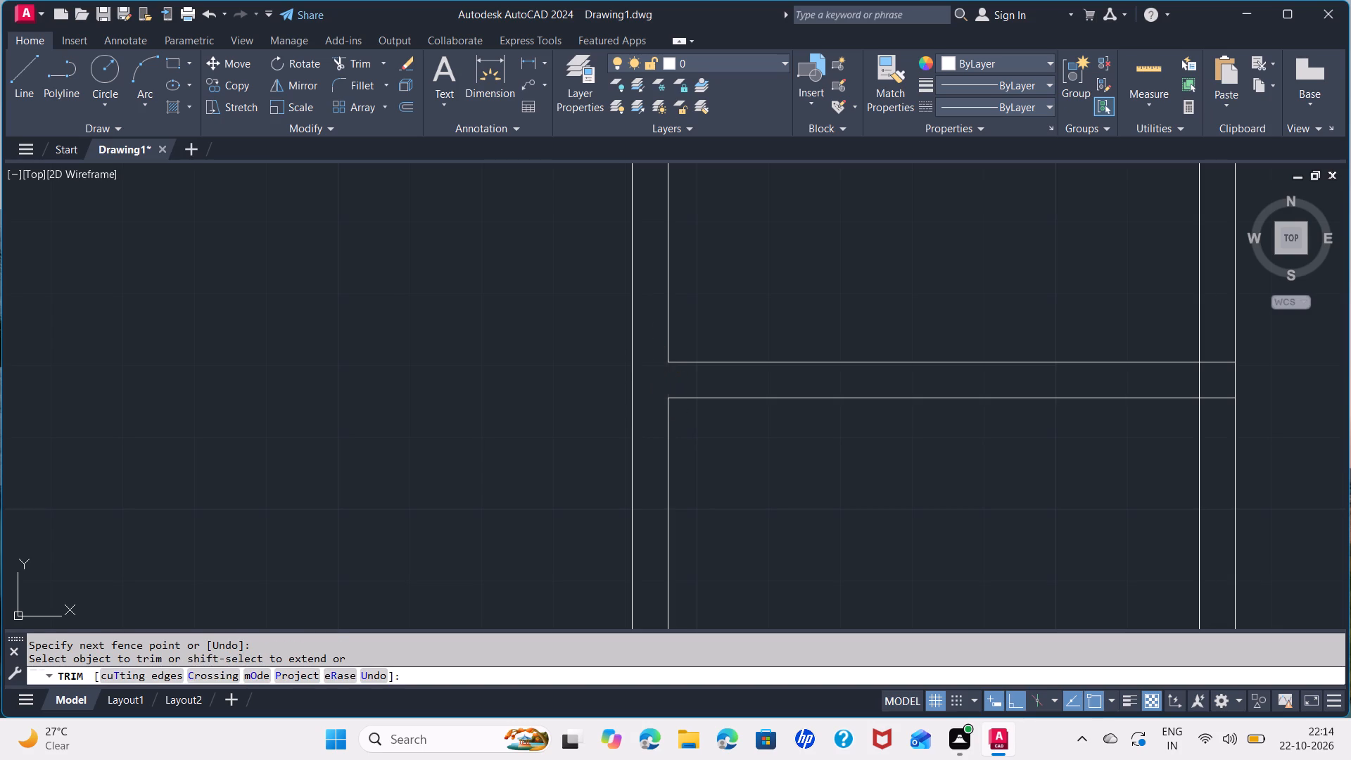
click(1201, 382)
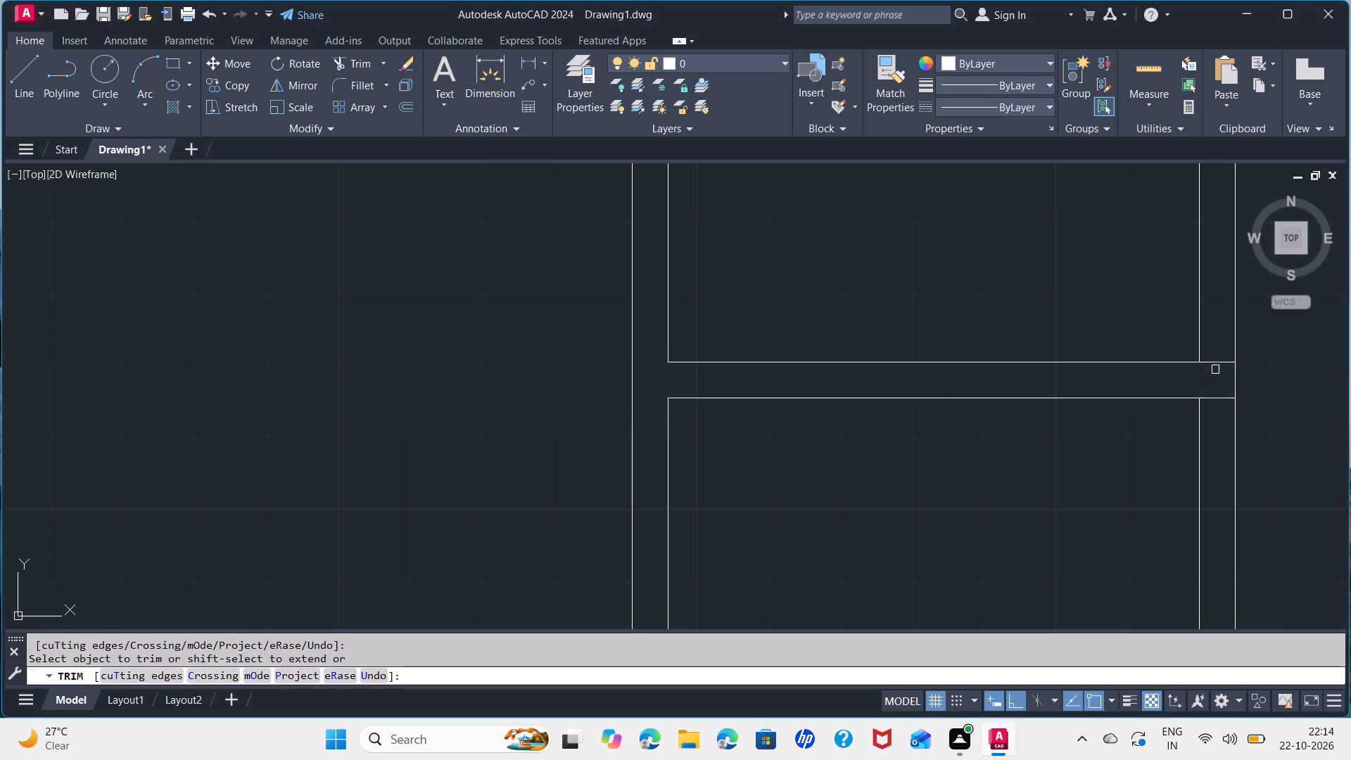
click(1219, 359)
click(1219, 398)
Trim the bottom-wall junctions with the wall right of the 10'-wide room and the right wall of the large lower room.
scroll(1046, 481, down, 1)
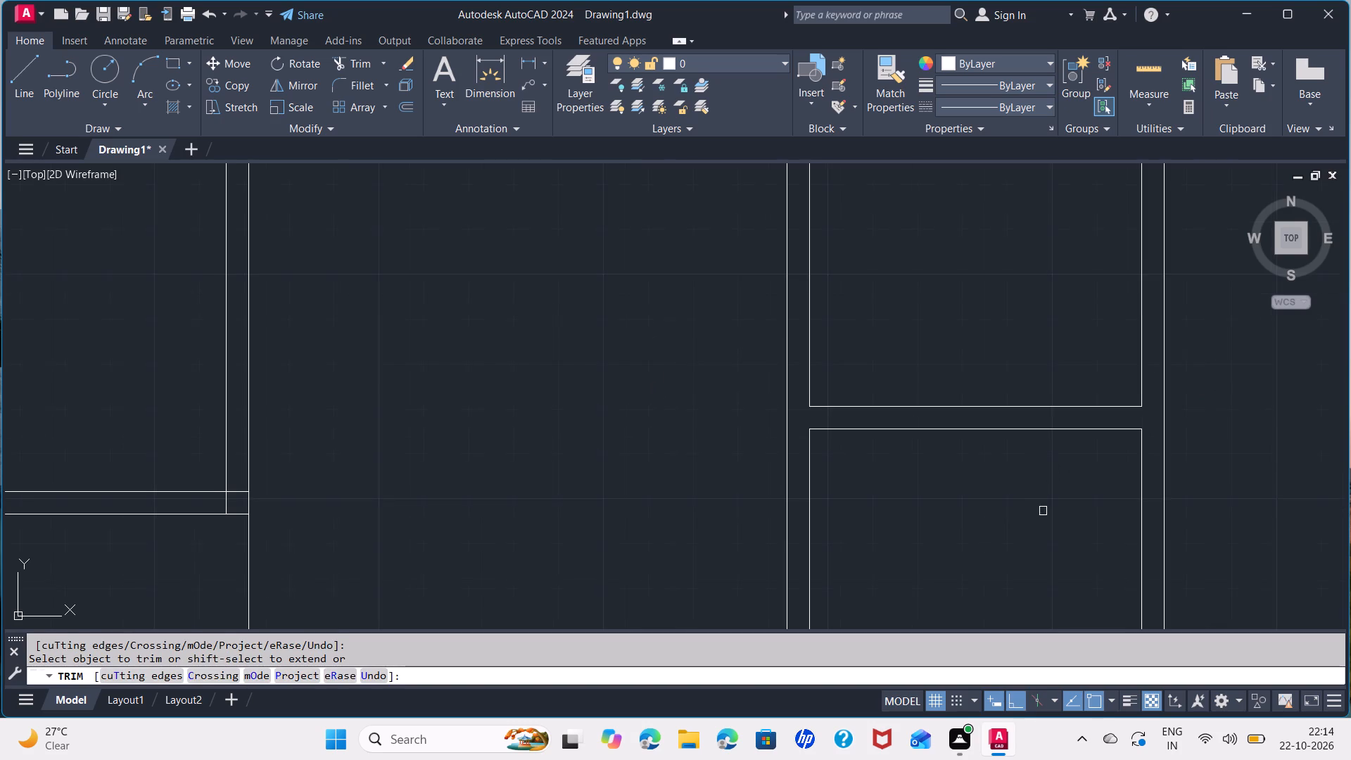
middle_drag(1041, 514, 1091, 268)
scroll(857, 444, up, 1)
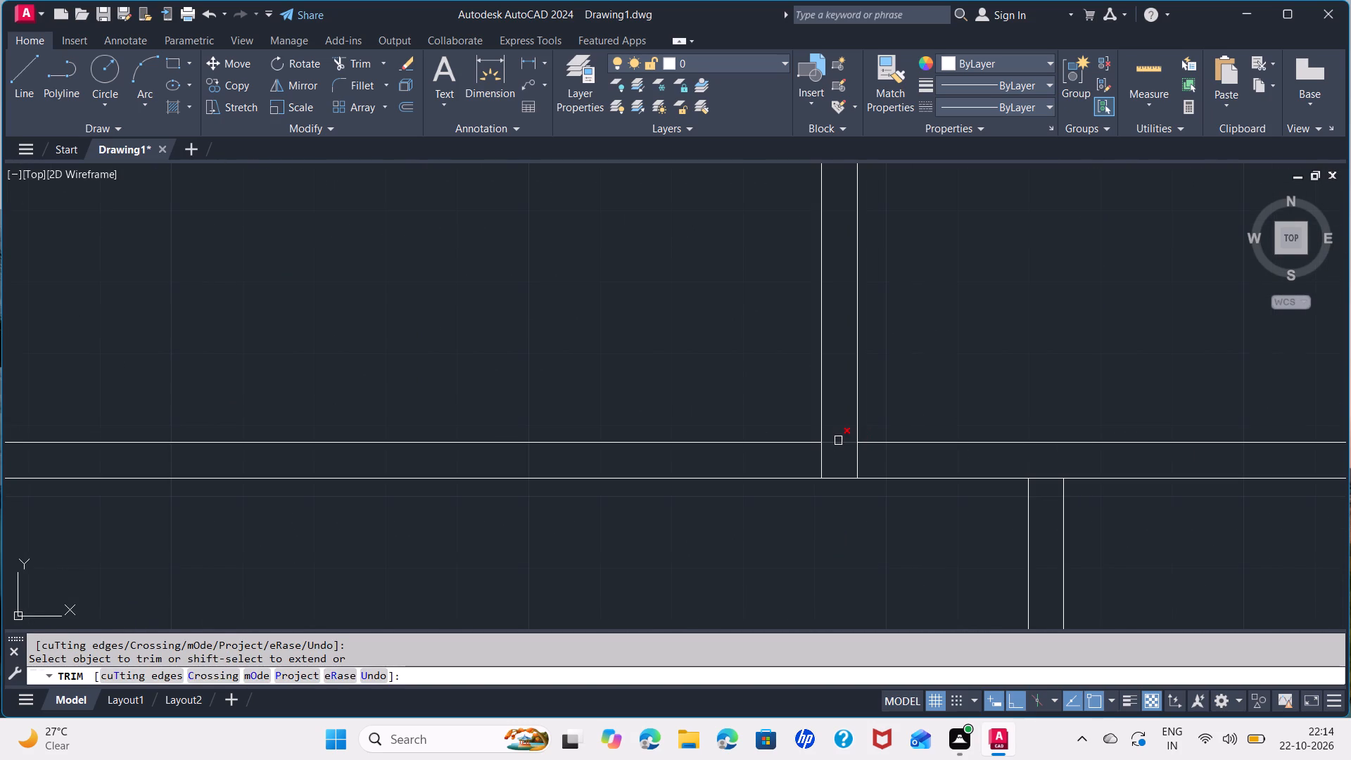
click(838, 441)
click(856, 457)
click(821, 457)
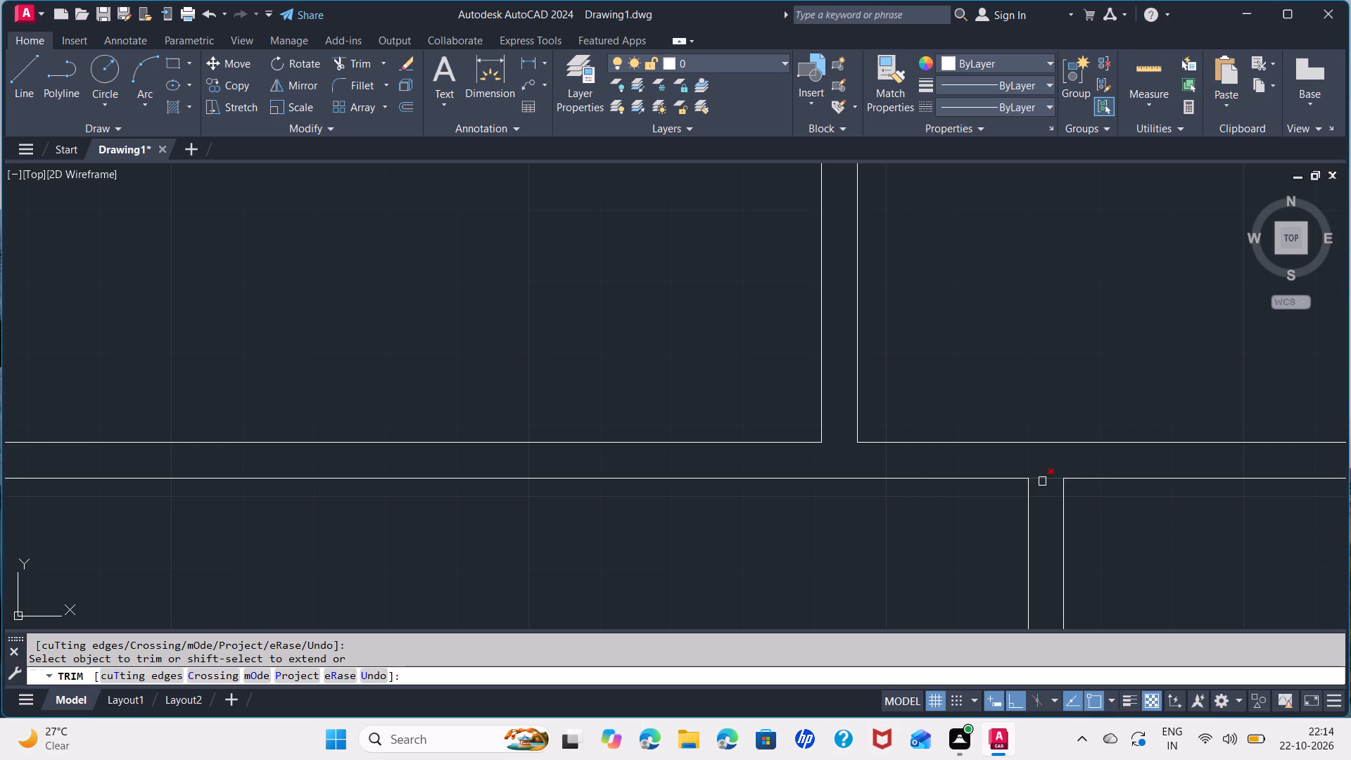
click(1050, 480)
Trim the overlapping inner wall lines at the lower-right corner of the room below the 7' by 5' room.
middle_drag(1163, 348, 637, 357)
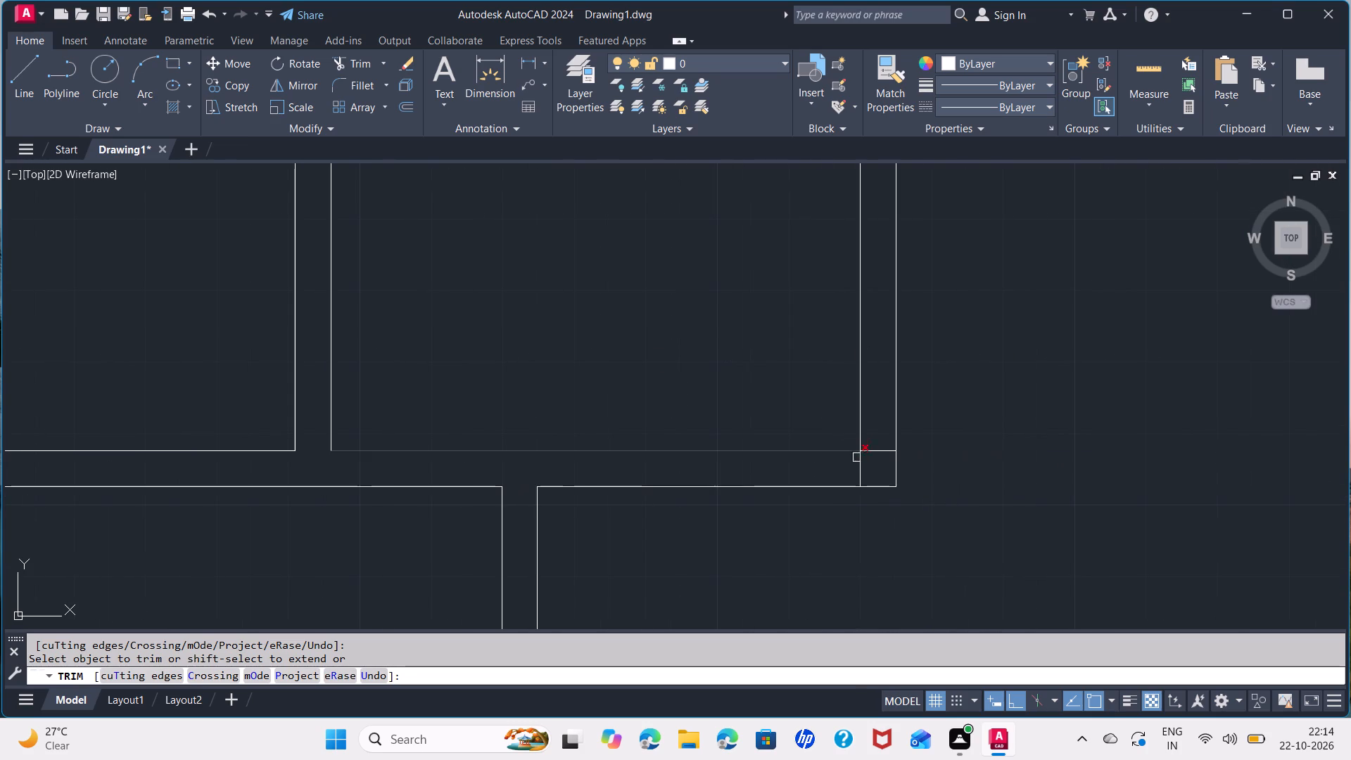
click(858, 467)
click(877, 446)
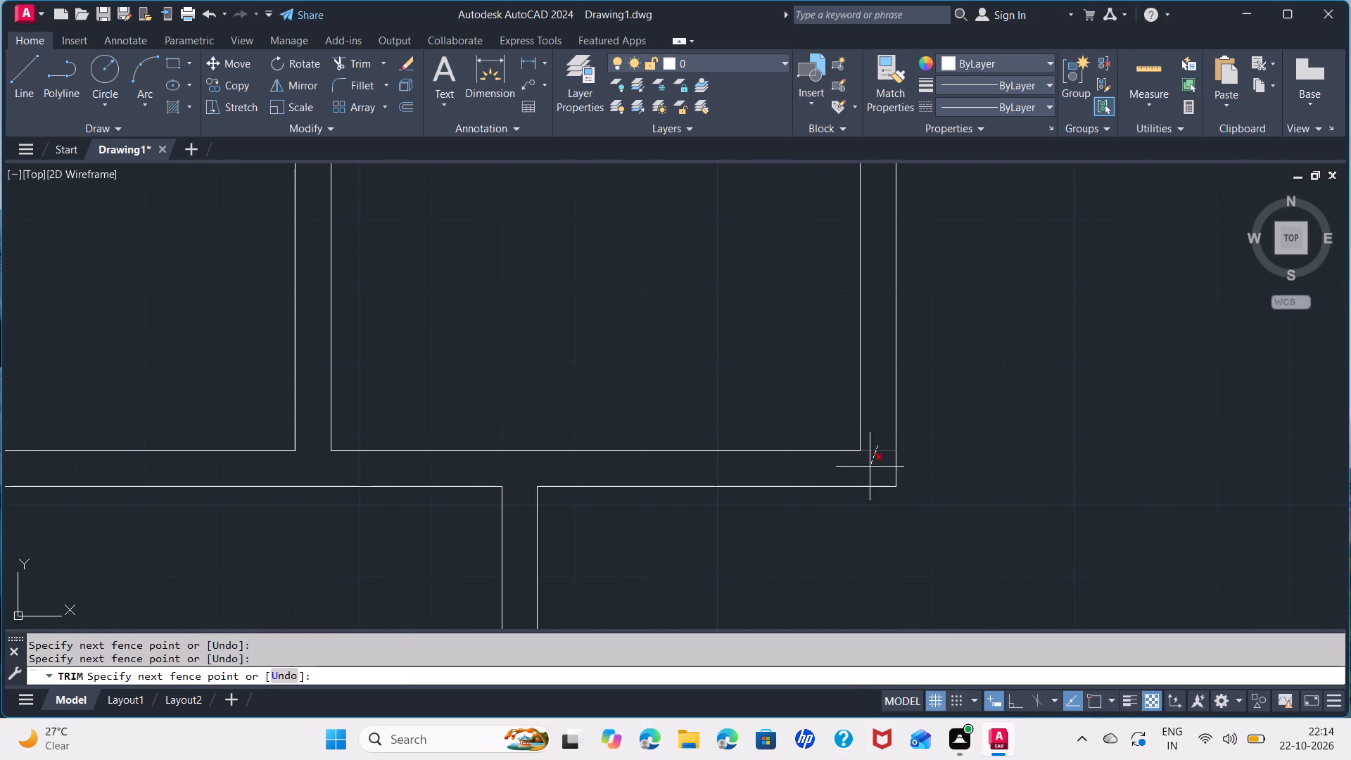
click(870, 467)
Trim the line ends crossing the bottom wall from the wall between the first large room and the 5' by 7' room.
scroll(668, 422, down, 2)
middle_drag(498, 479, 1070, 519)
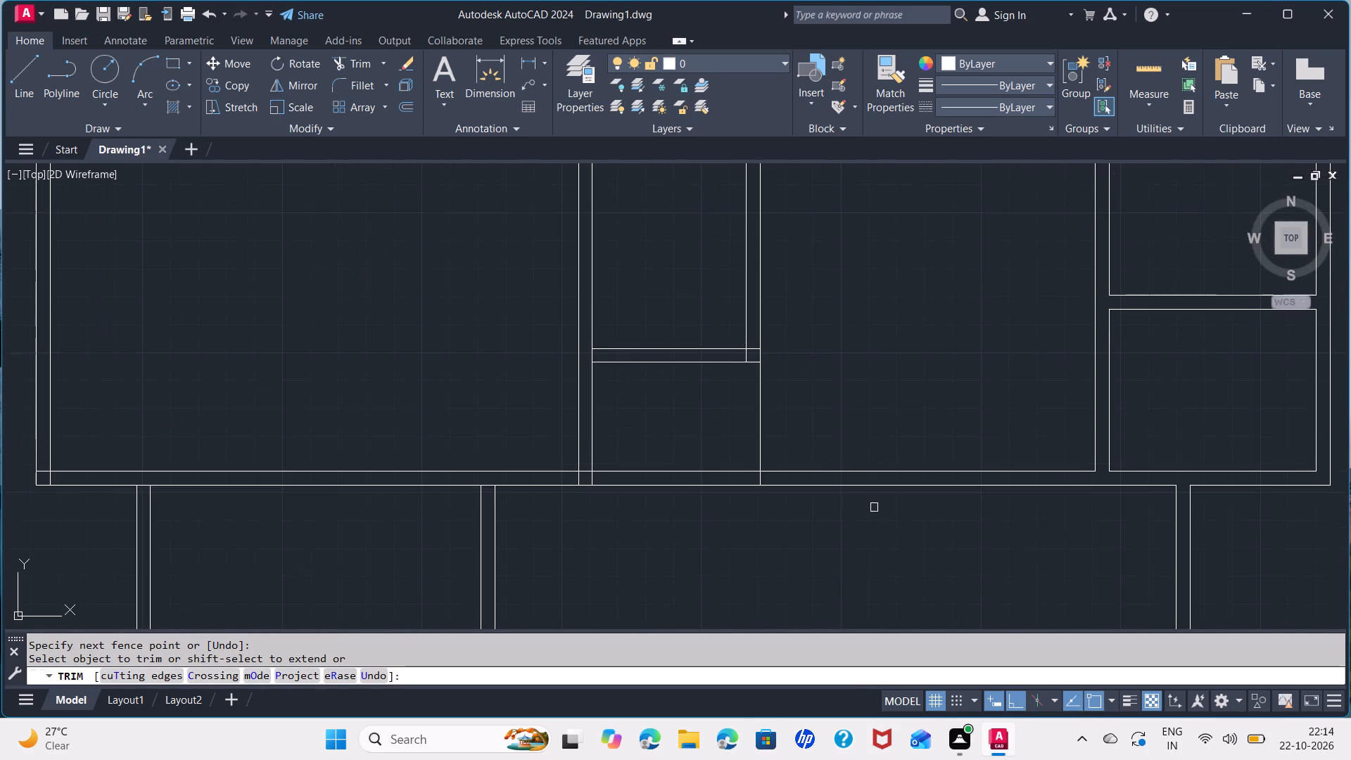
scroll(738, 472, up, 1)
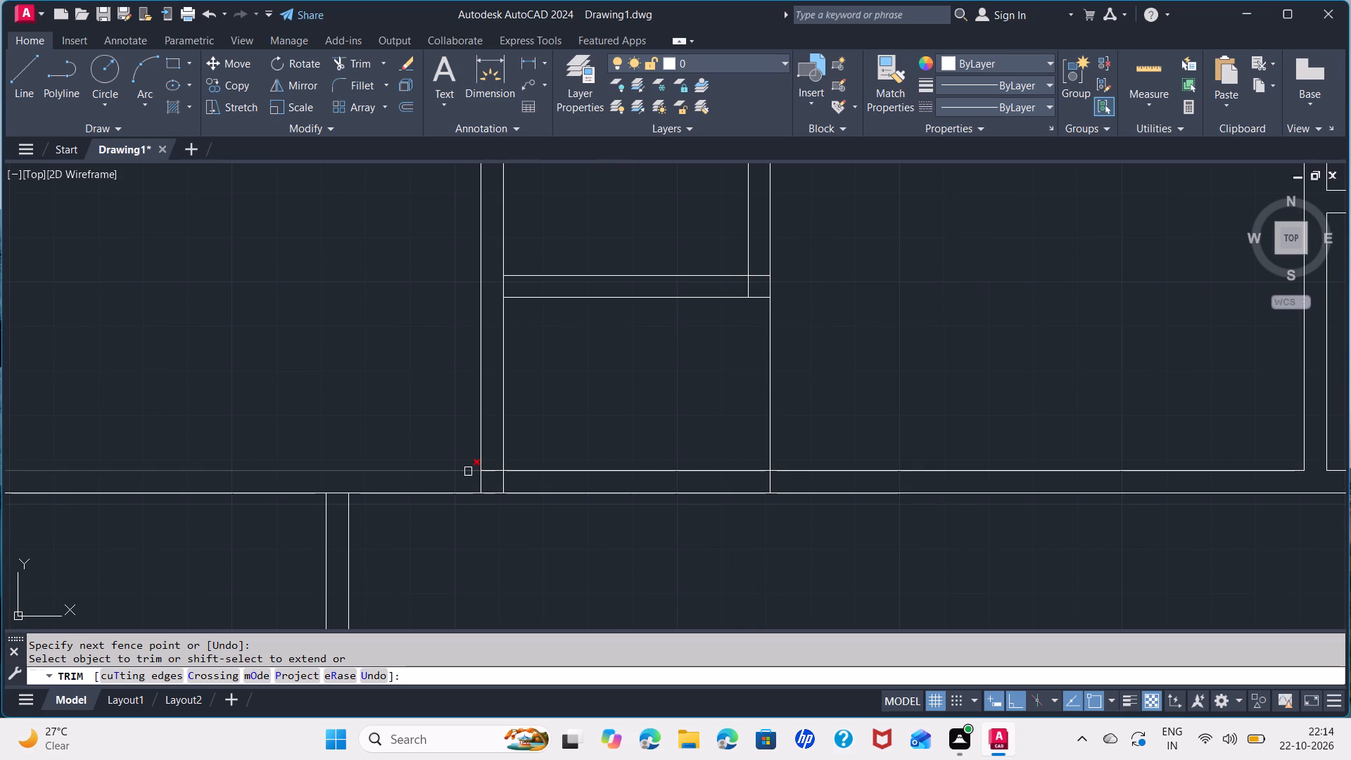
click(480, 482)
click(502, 485)
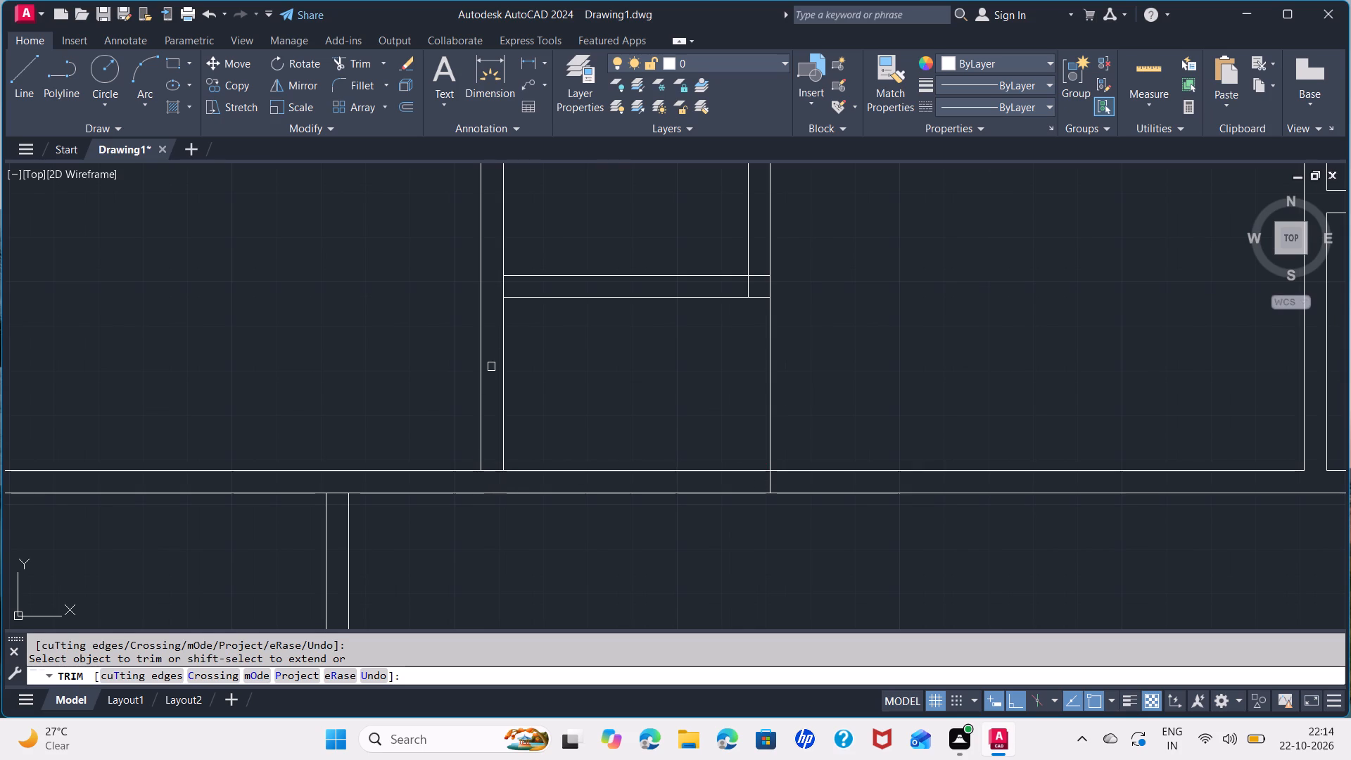
Trim the crossing lines at both ends of the partition wall below the 5' by 7' room.
click(502, 290)
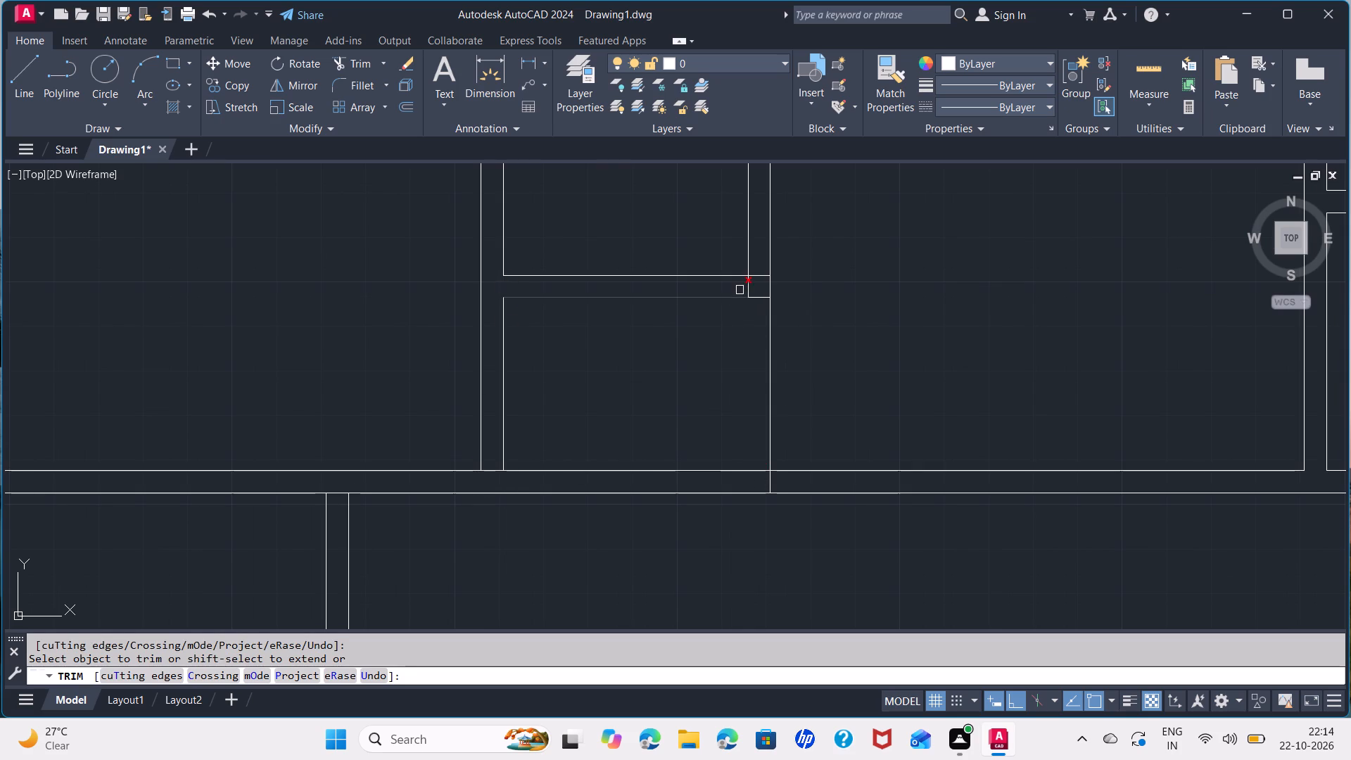
click(747, 289)
click(759, 275)
Trim the first large room's lower-left corner and the bottom-wall line across the left wall of the smaller lower room.
scroll(703, 329, down, 2)
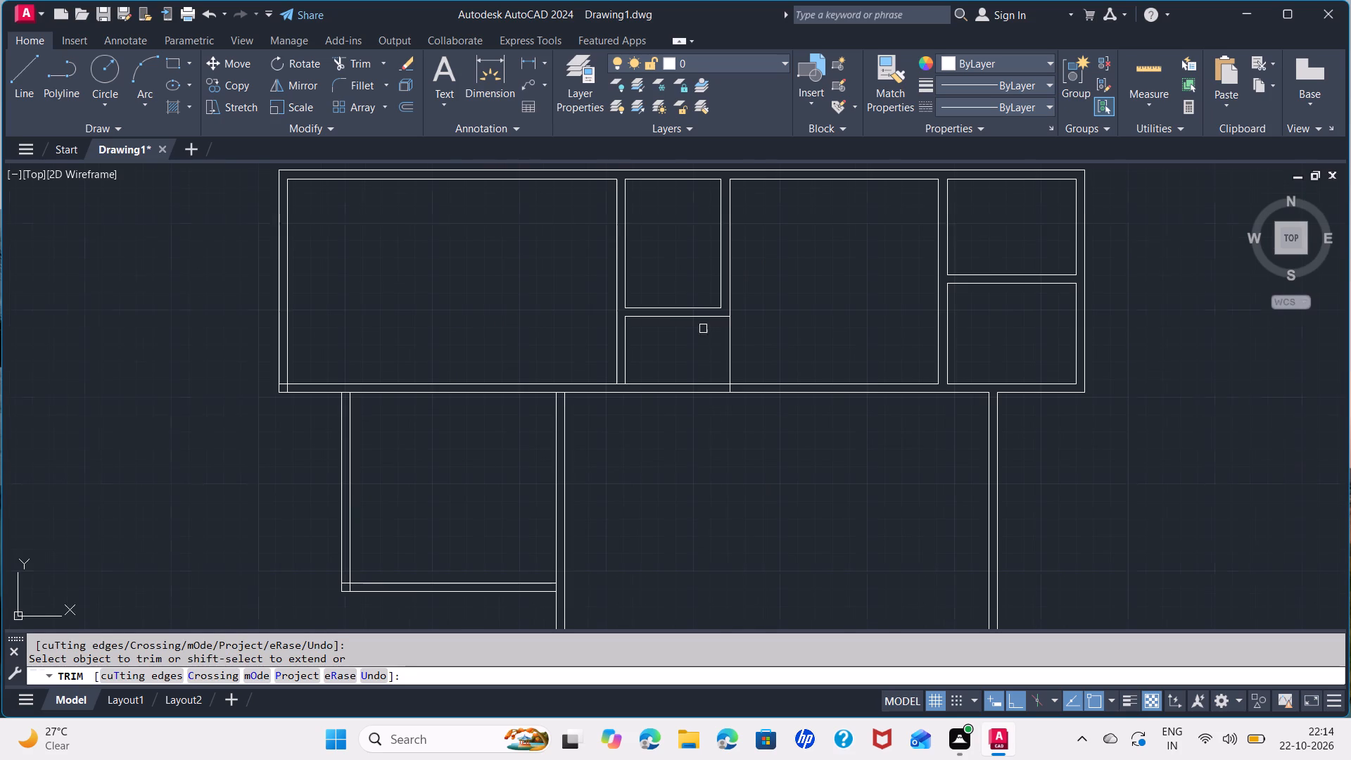
scroll(286, 400, up, 3)
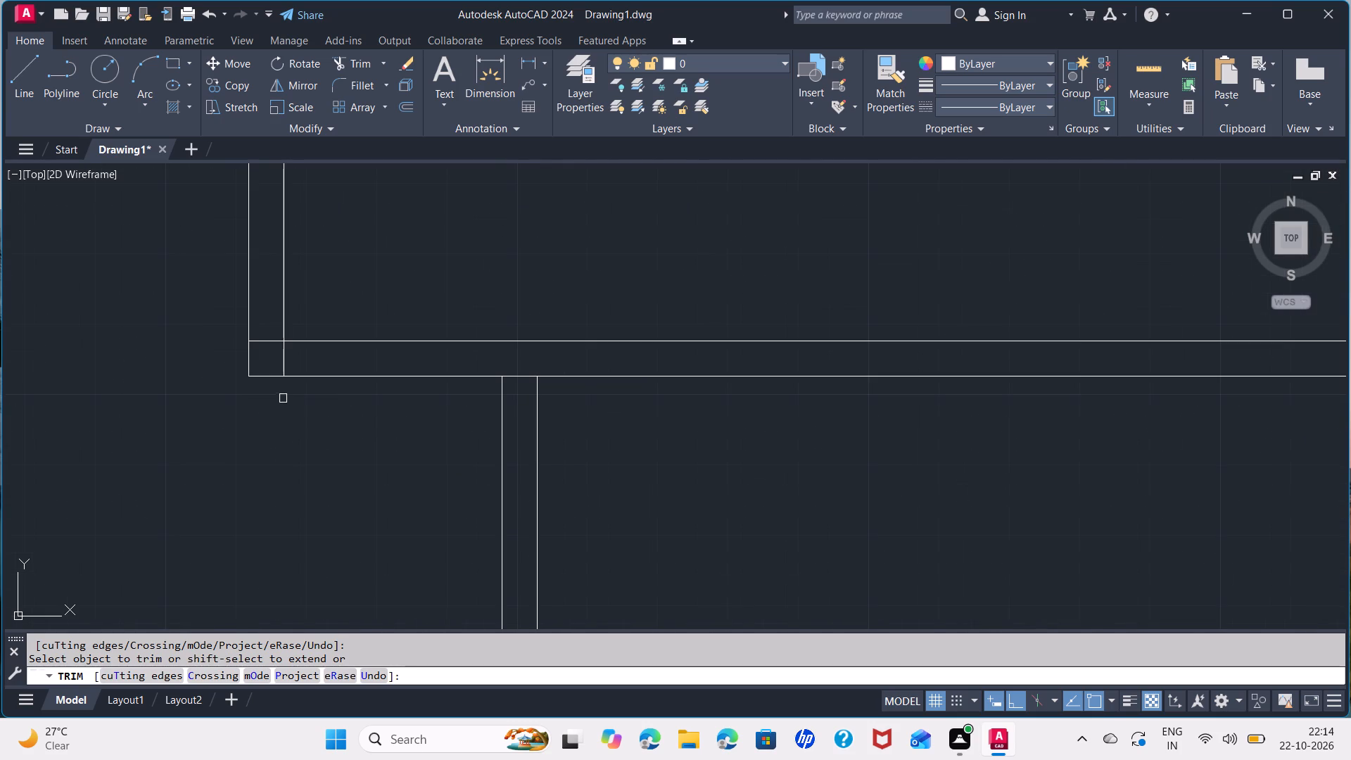
click(260, 338)
click(283, 360)
click(519, 373)
Trim the smaller lower room's bottom wall at its lower-left corner and at its junction with the large lower room's wall.
scroll(660, 442, down, 3)
middle_drag(680, 507, 707, 347)
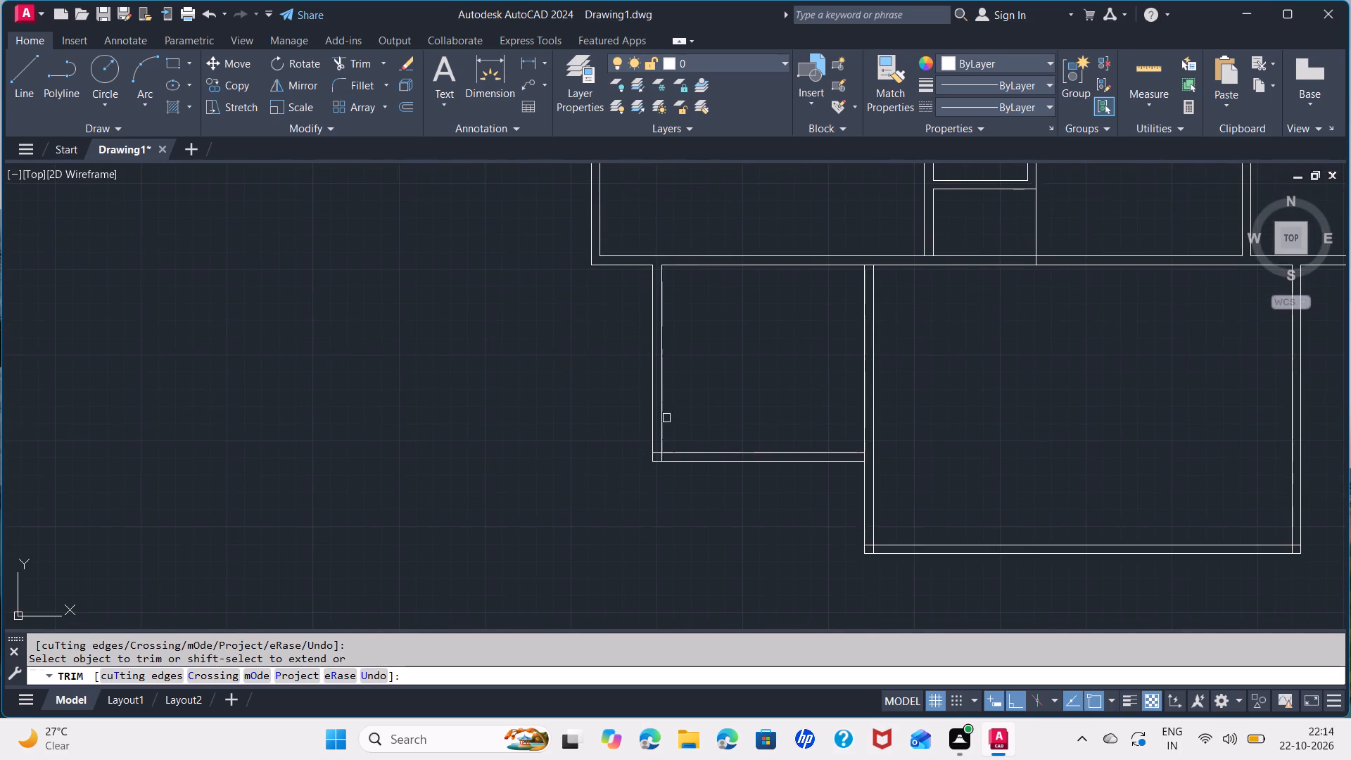
scroll(664, 460, up, 3)
click(620, 432)
click(638, 451)
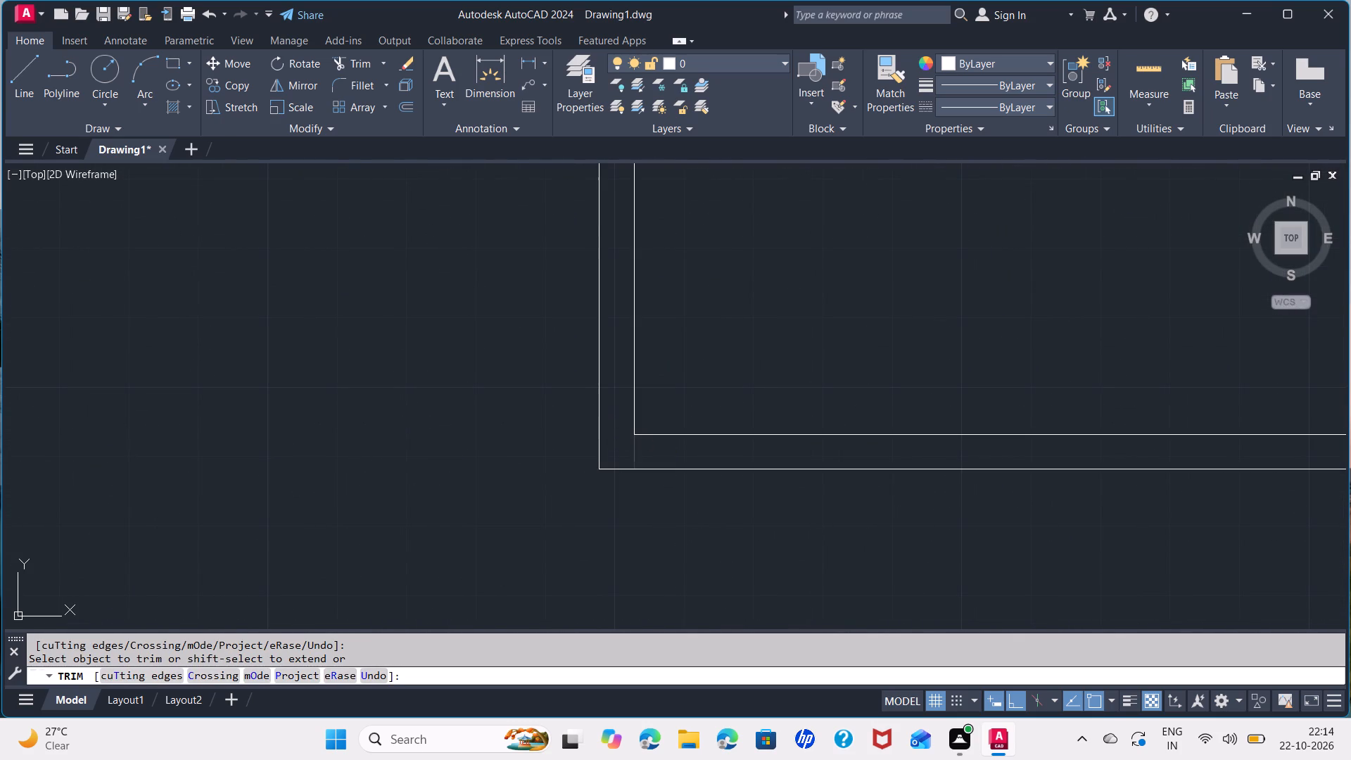
middle_drag(934, 316, 324, 348)
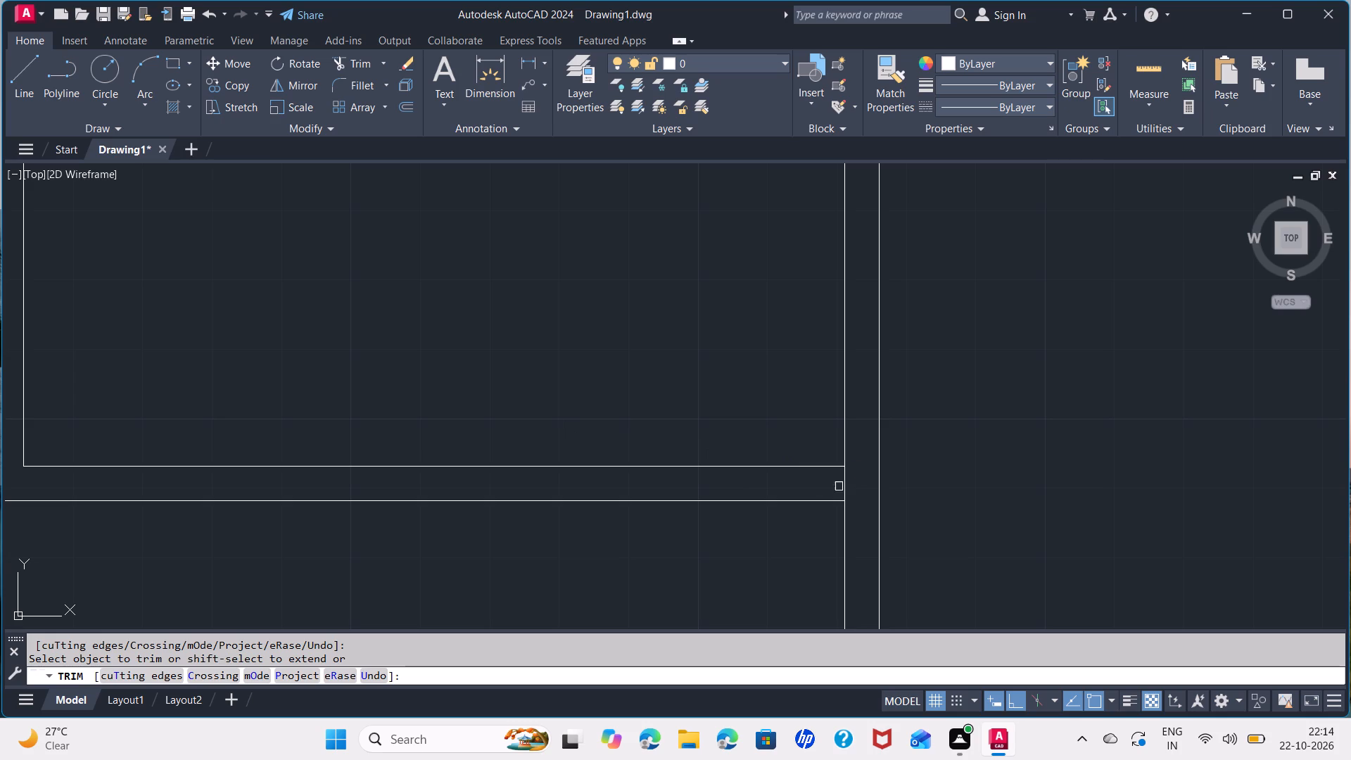
click(844, 483)
Trim the upper block's bottom-wall line across the wall shared by the two lower rooms.
scroll(777, 378, down, 2)
middle_drag(699, 342, 699, 502)
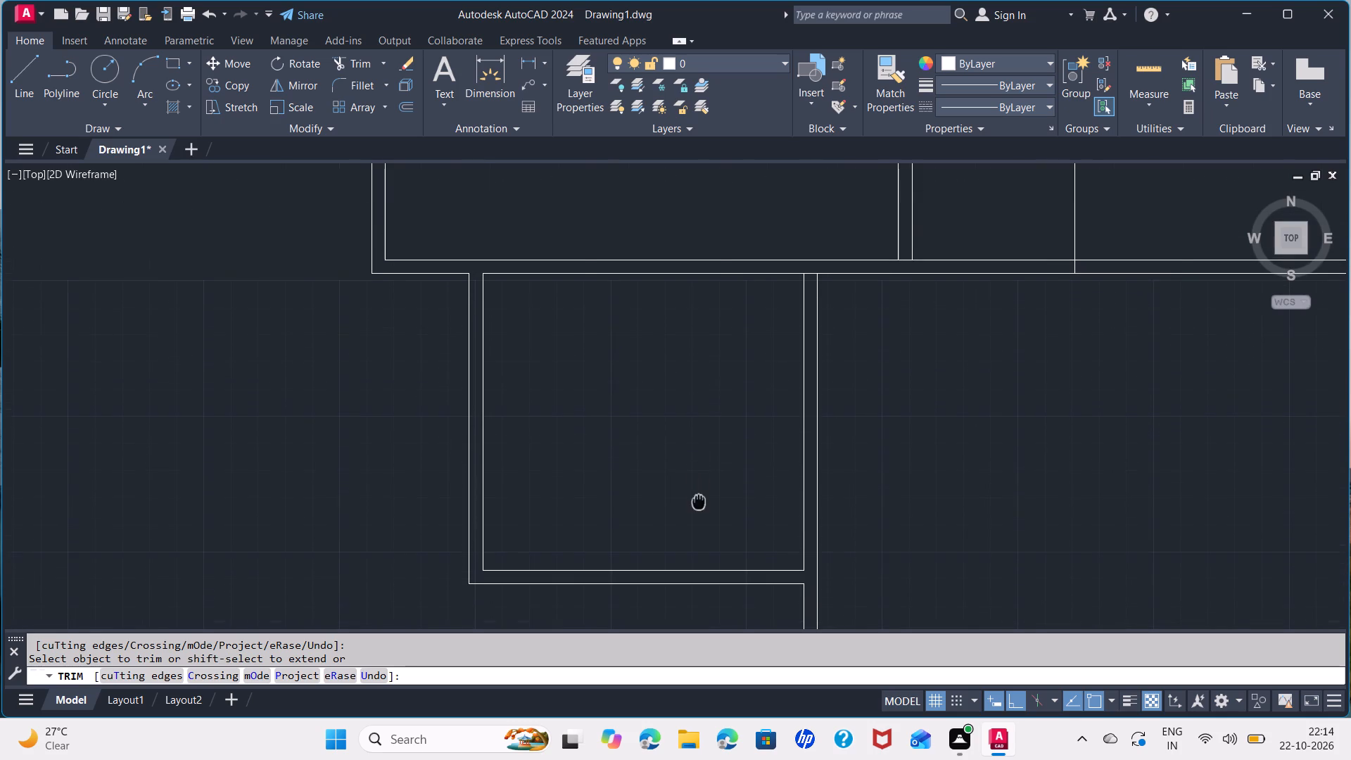
middle_drag(699, 502, 699, 498)
scroll(818, 269, up, 2)
click(801, 277)
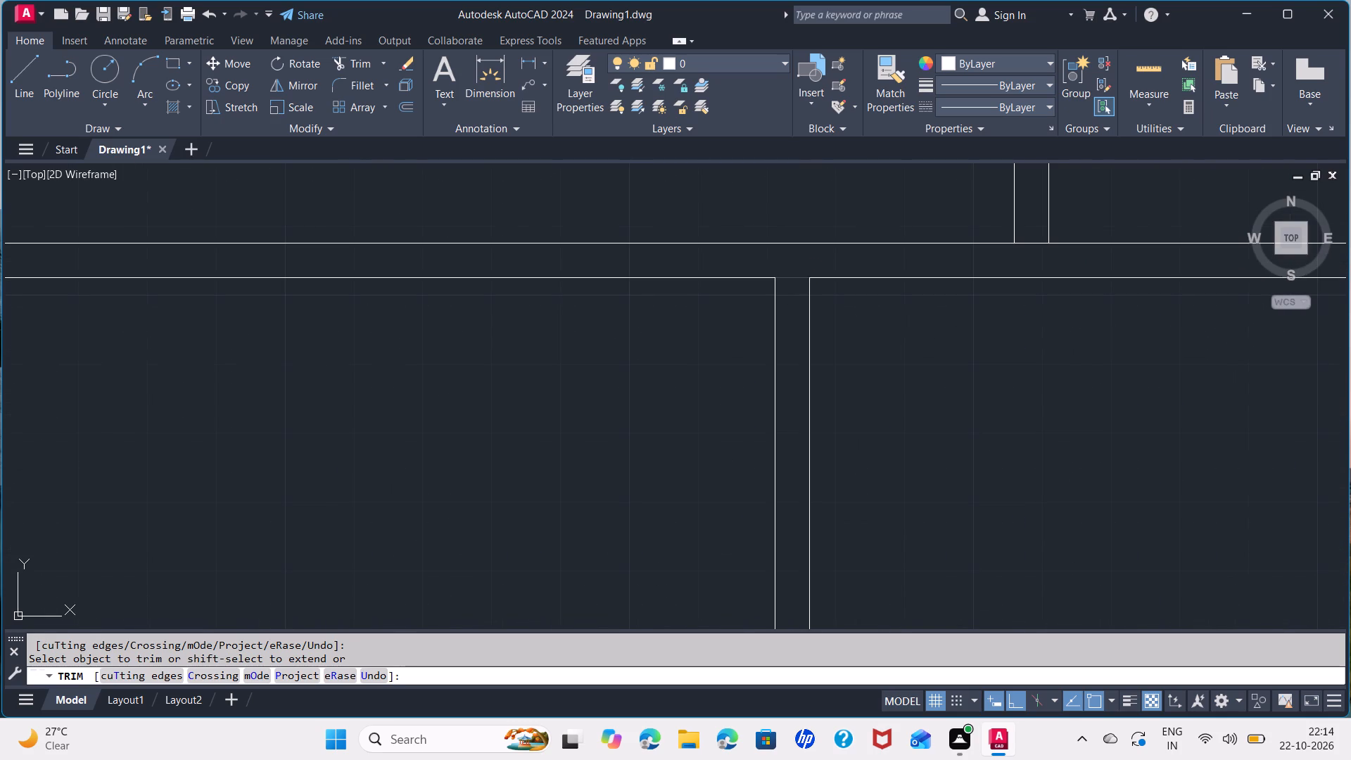
Trim the overlapping inner wall lines at the large lower room's lower-left corner.
scroll(893, 403, down, 3)
middle_drag(892, 501, 815, 201)
scroll(777, 356, up, 3)
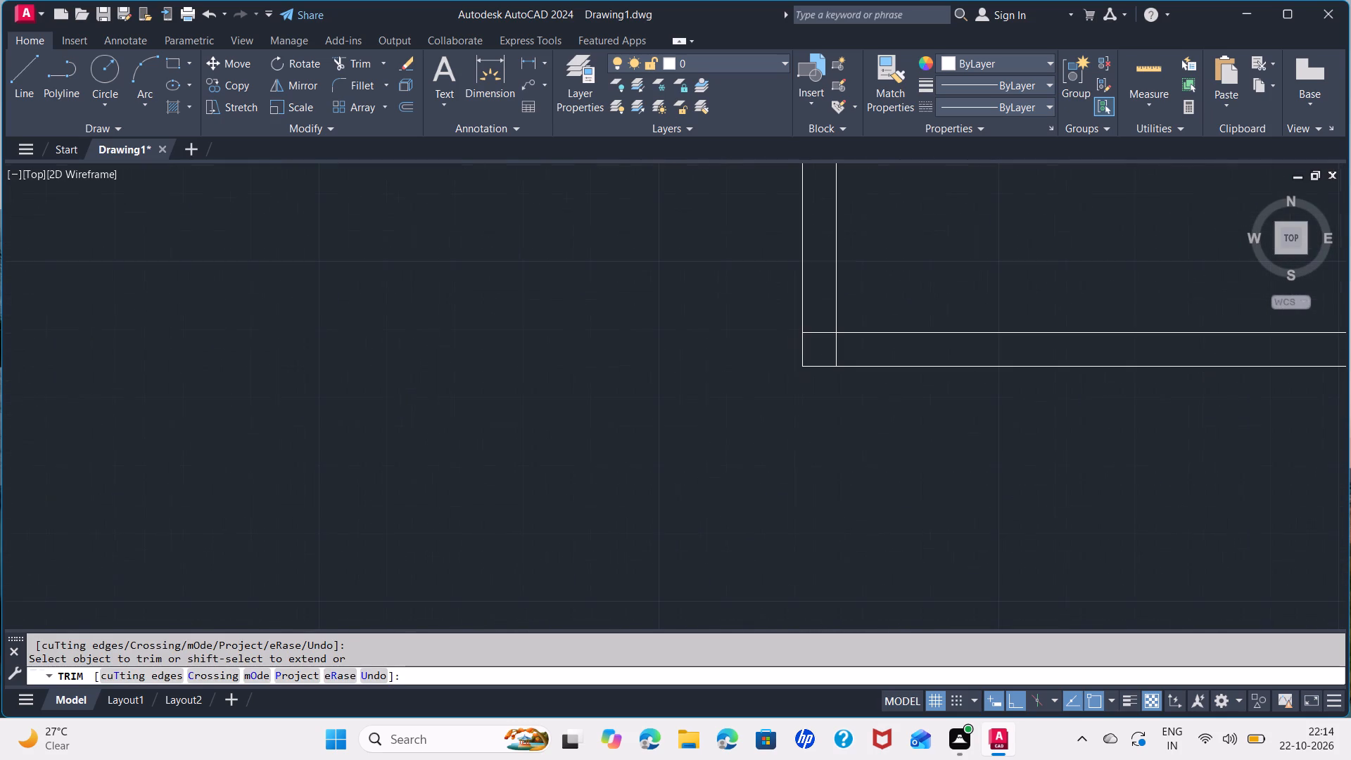
click(814, 331)
click(838, 348)
Trim the overlapping inner wall lines at the large lower room's lower-right corner and end the Trim command.
scroll(932, 298, down, 2)
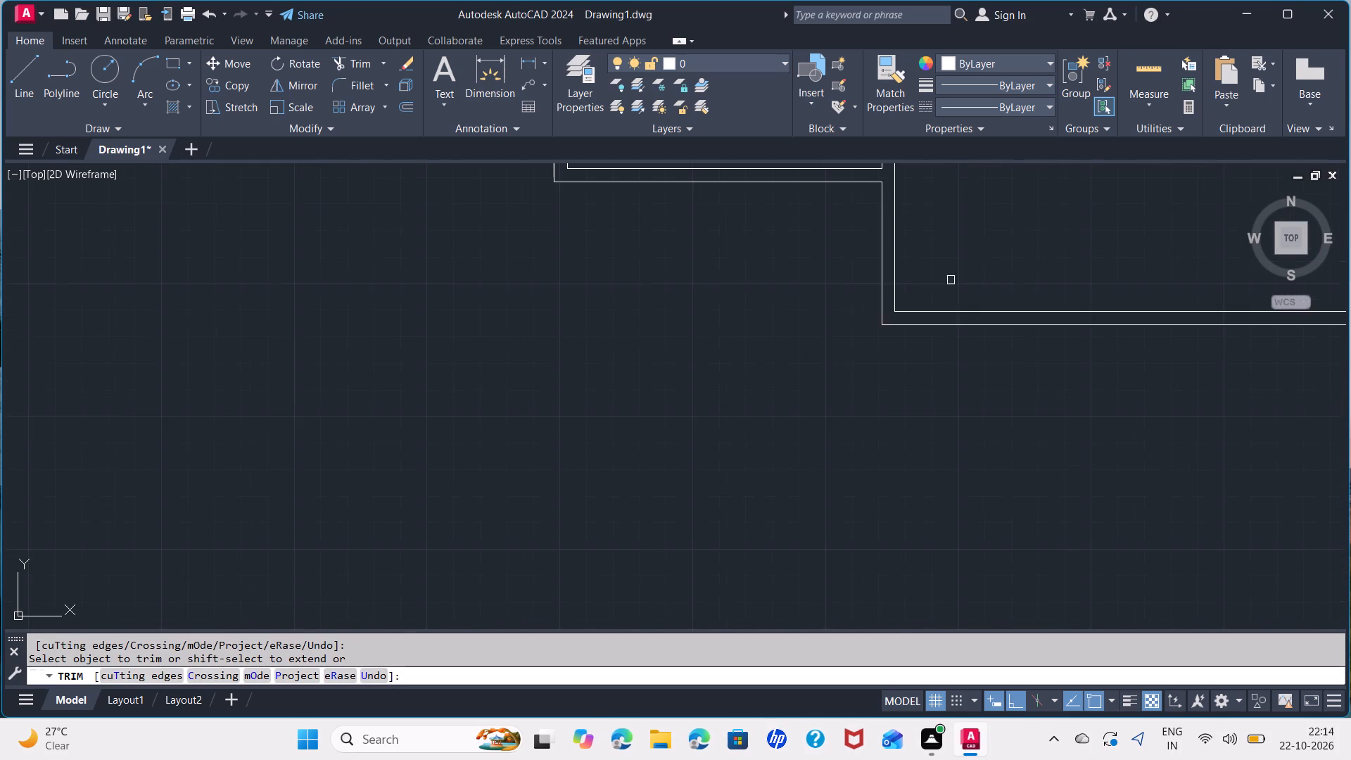
middle_drag(1012, 238, 251, 372)
scroll(768, 459, up, 2)
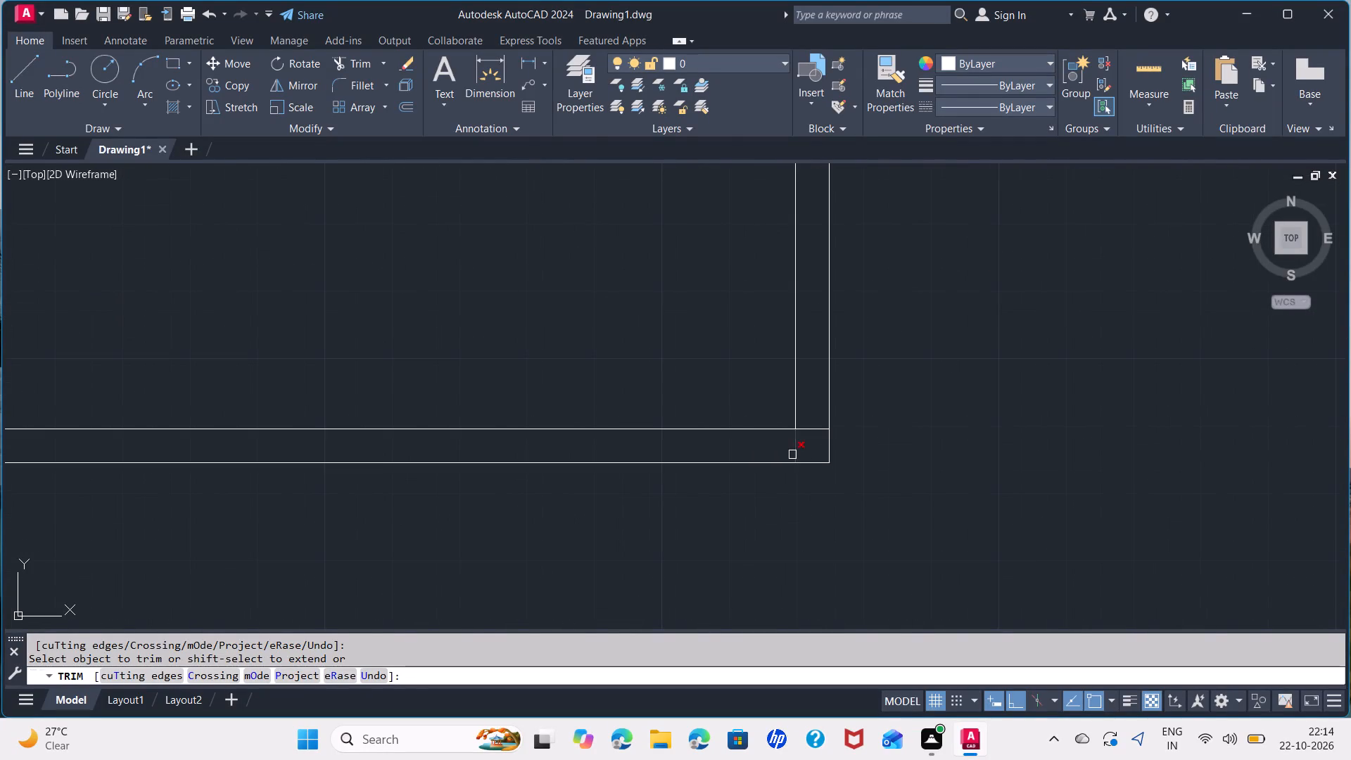
click(795, 447)
click(816, 431)
scroll(643, 358, down, 3)
middle_drag(681, 258, 679, 528)
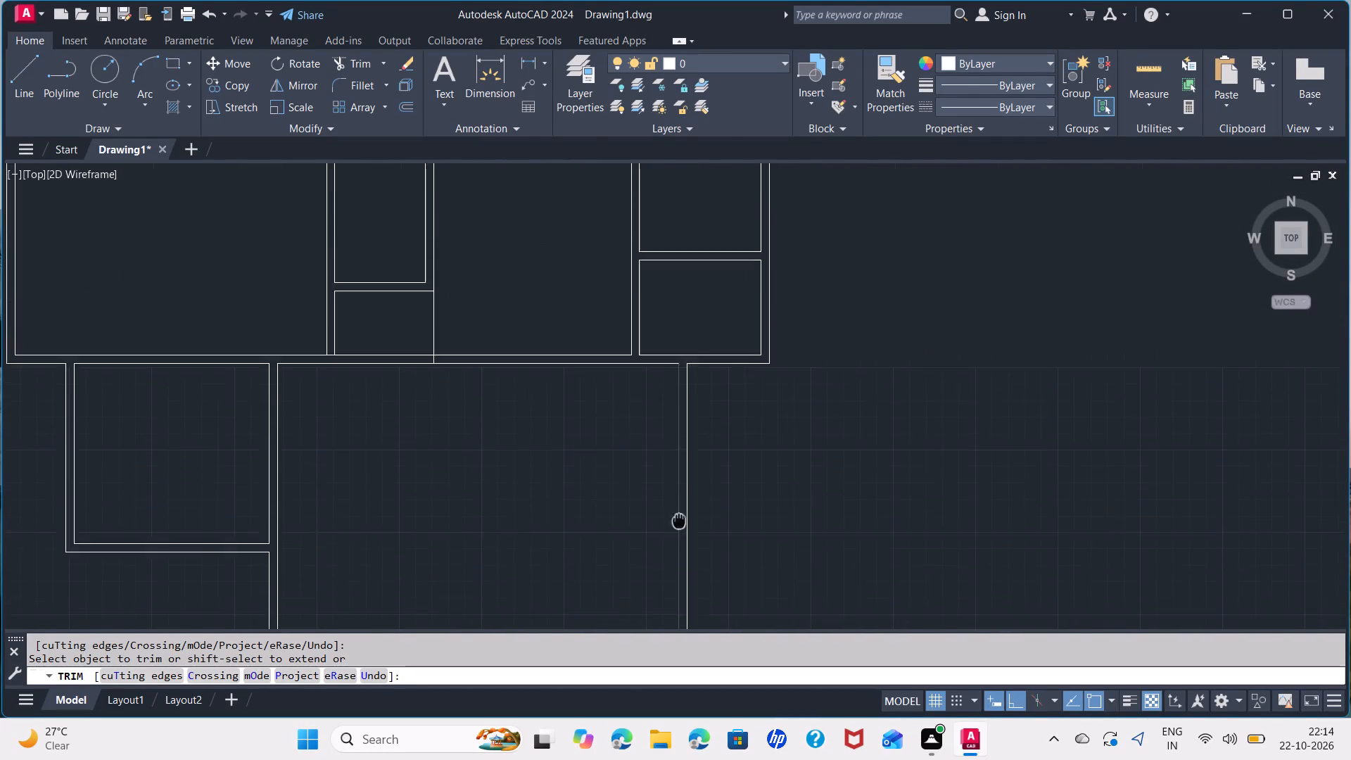
middle_drag(679, 528, 680, 536)
key(Escape)
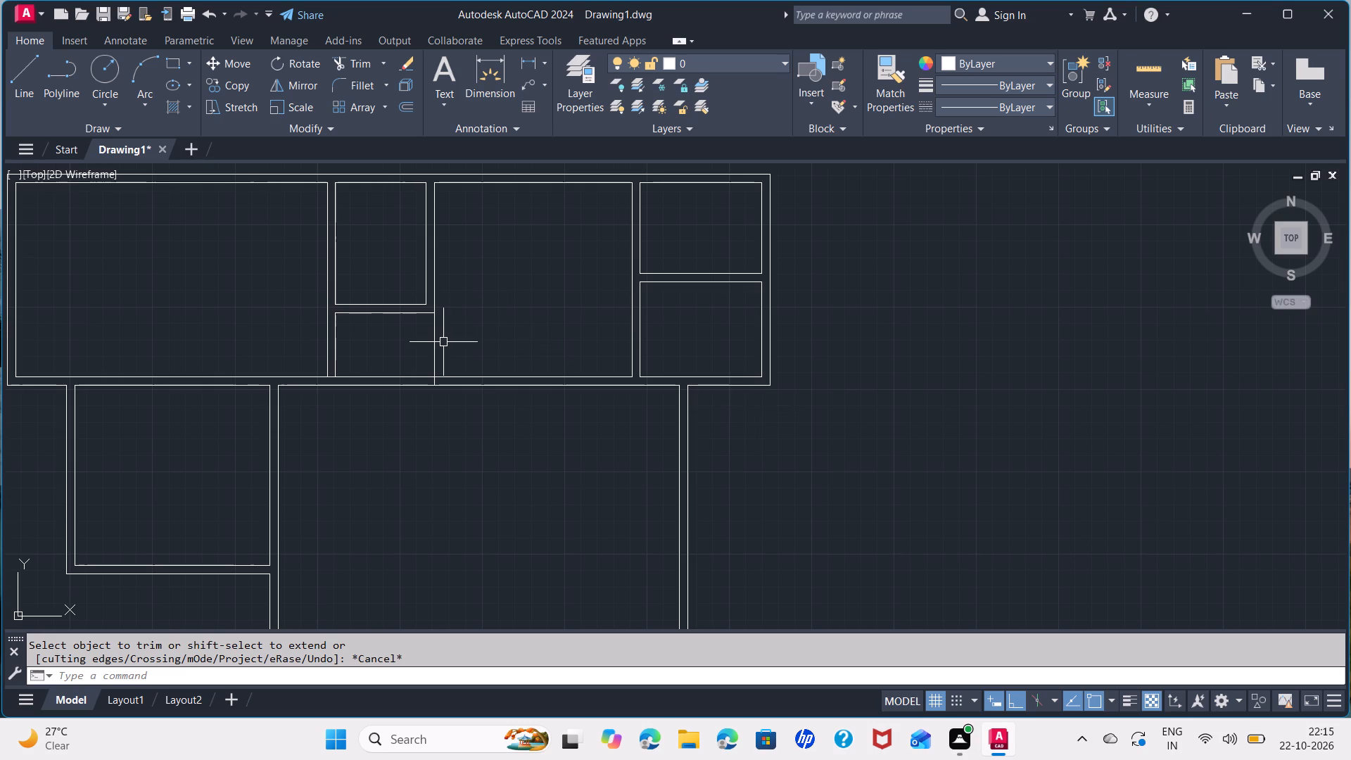
Offset the single right wall line of the room below the 5' by 7' room 5" toward that room's interior.
middle_drag(445, 341, 410, 440)
scroll(426, 407, up, 3)
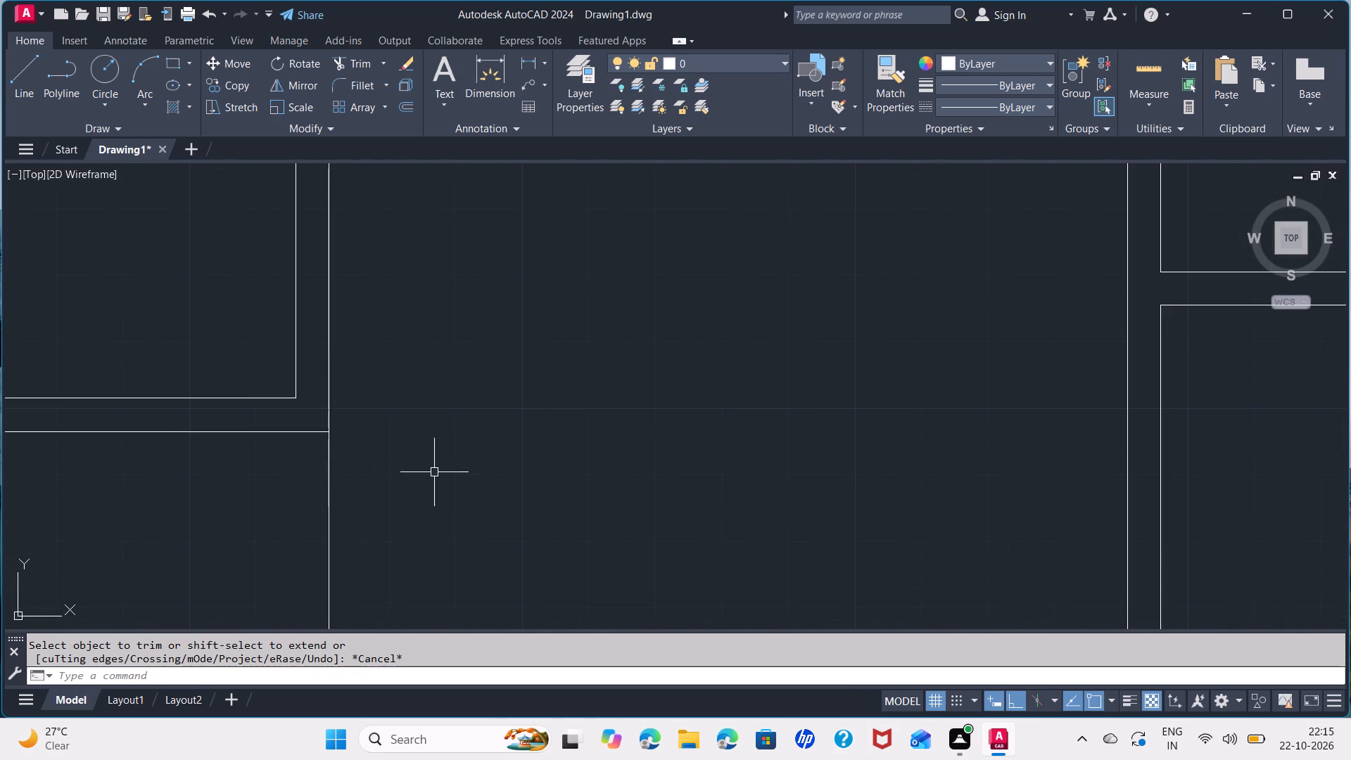
middle_drag(492, 471, 681, 300)
key(o)
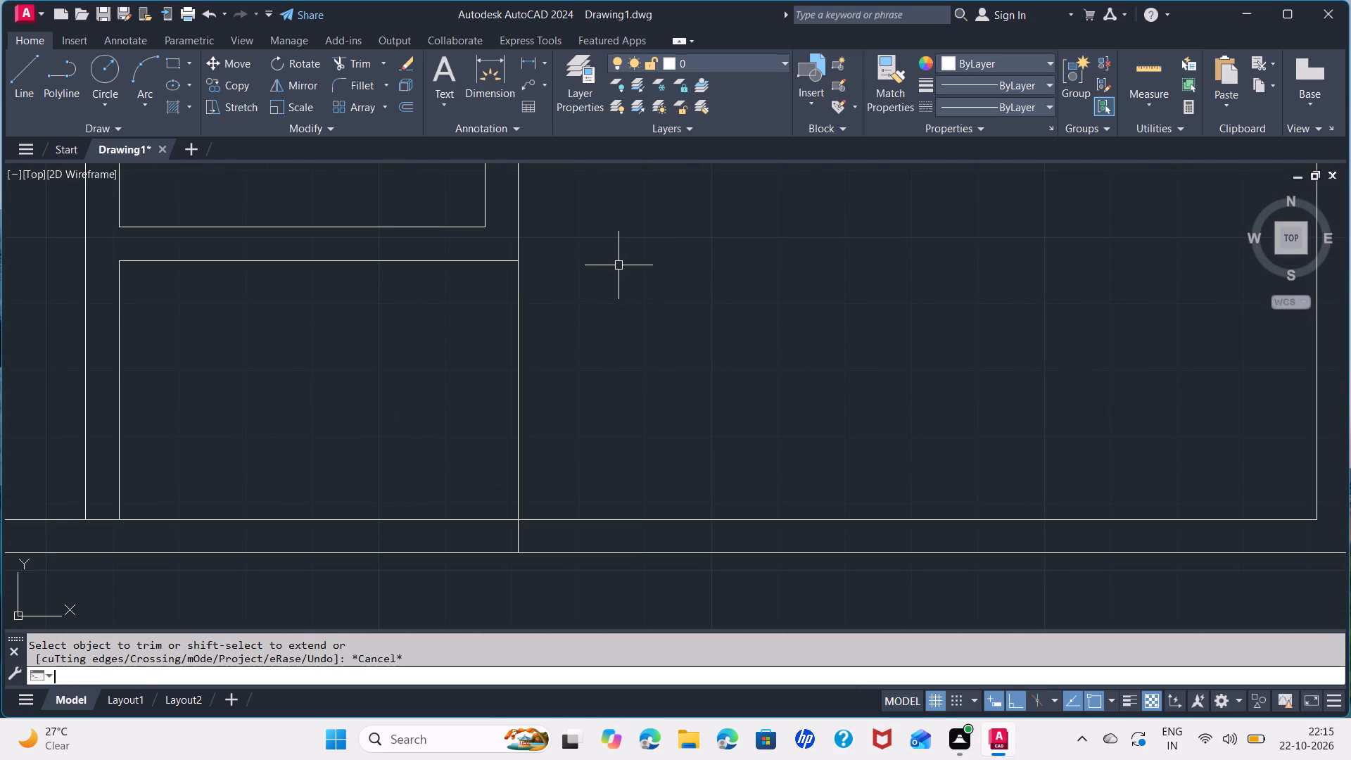
key(f)
key(Return)
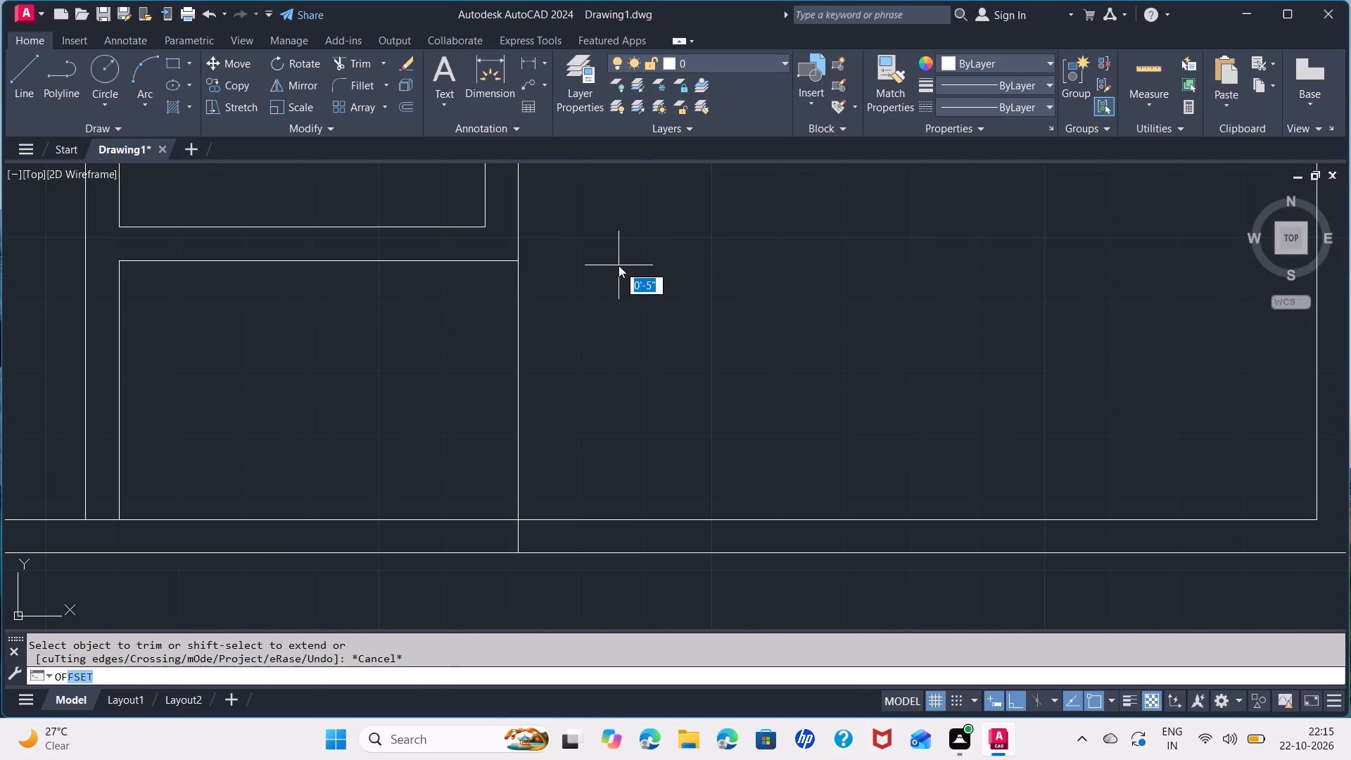
text(65)
key(BackSpace)
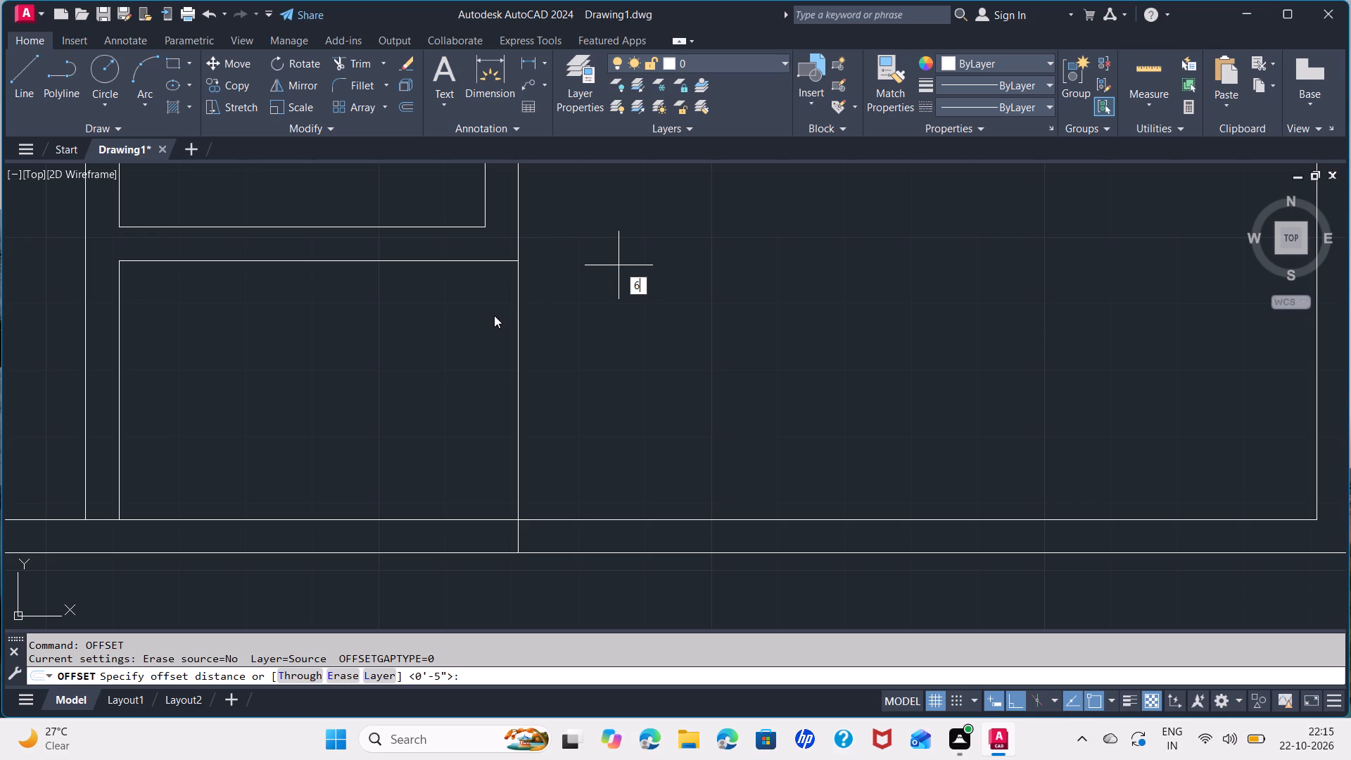
key(BackSpace)
key(5)
key(Return)
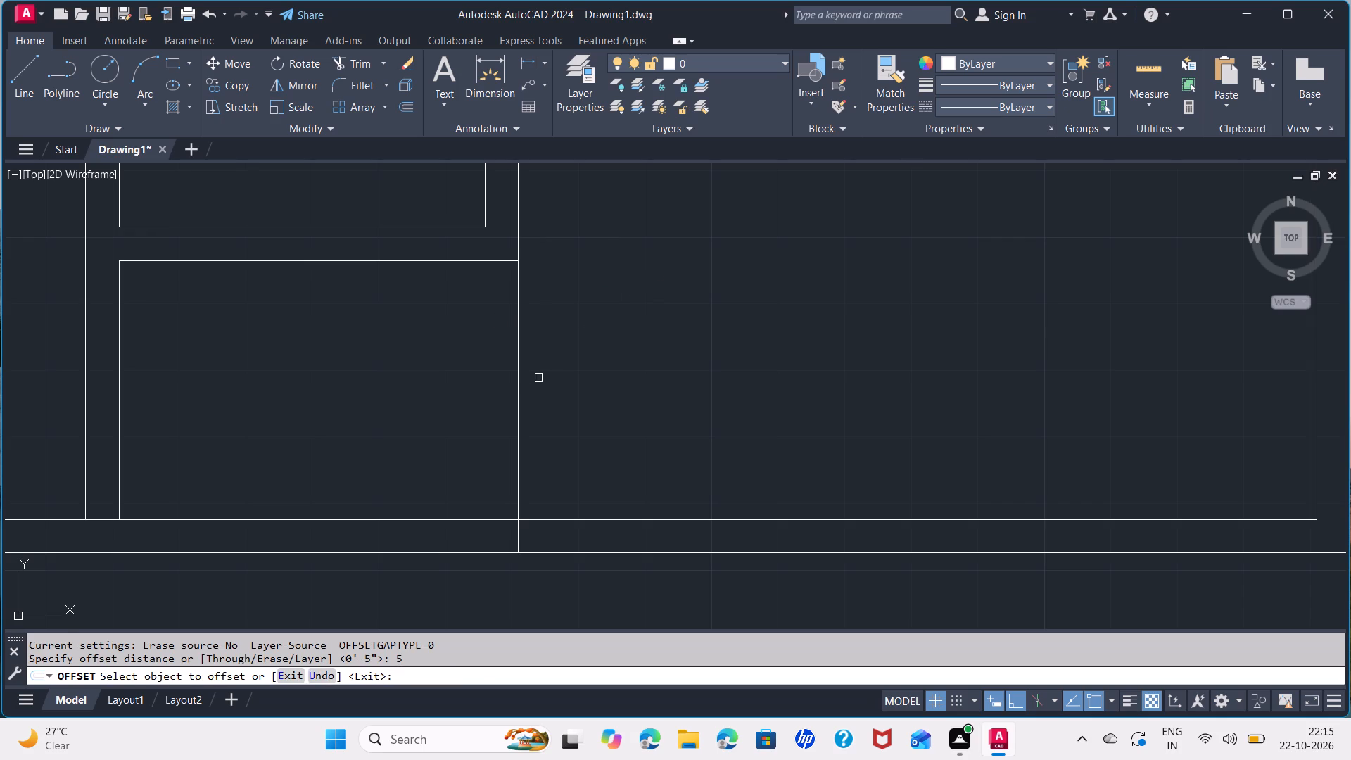
click(519, 378)
click(487, 379)
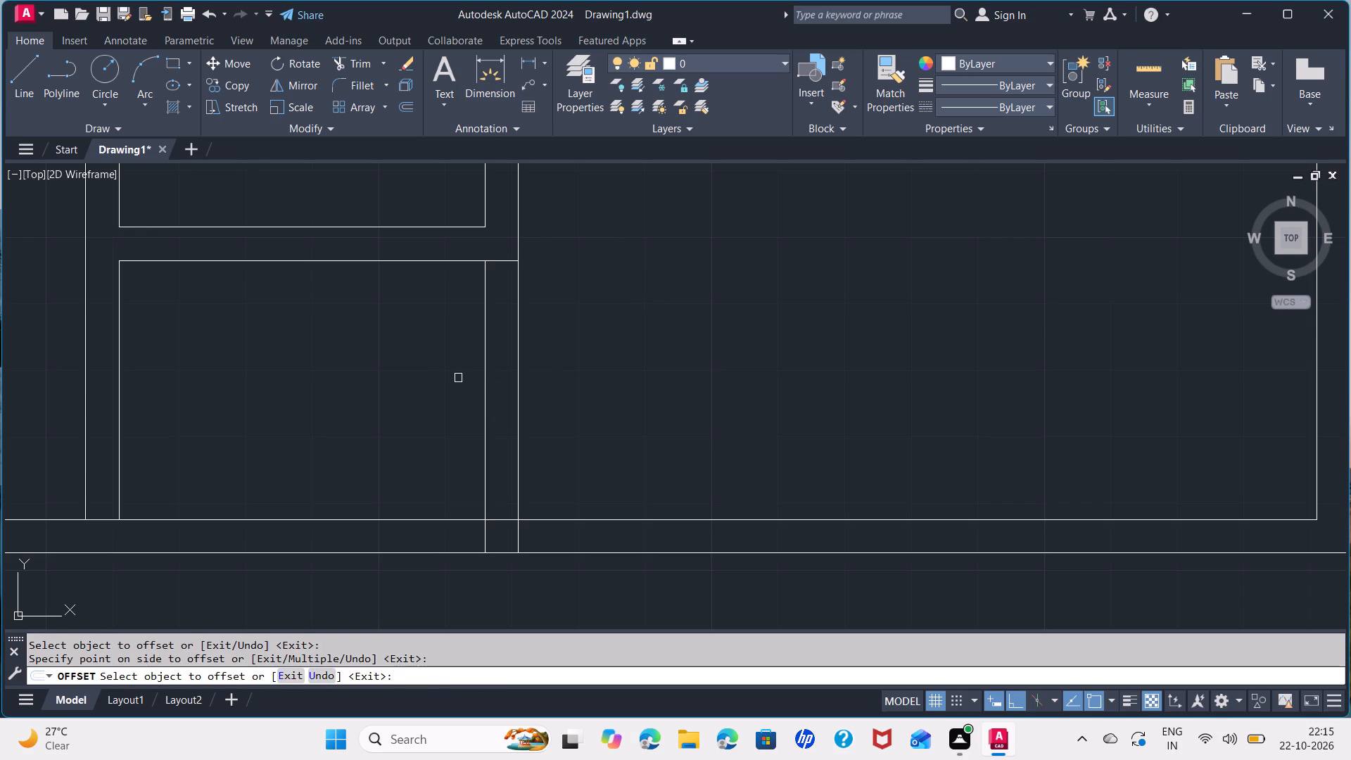
key(space)
Trim the crossing lines where the new 5" wall meets the partition above and the bottom wall.
text(TR)
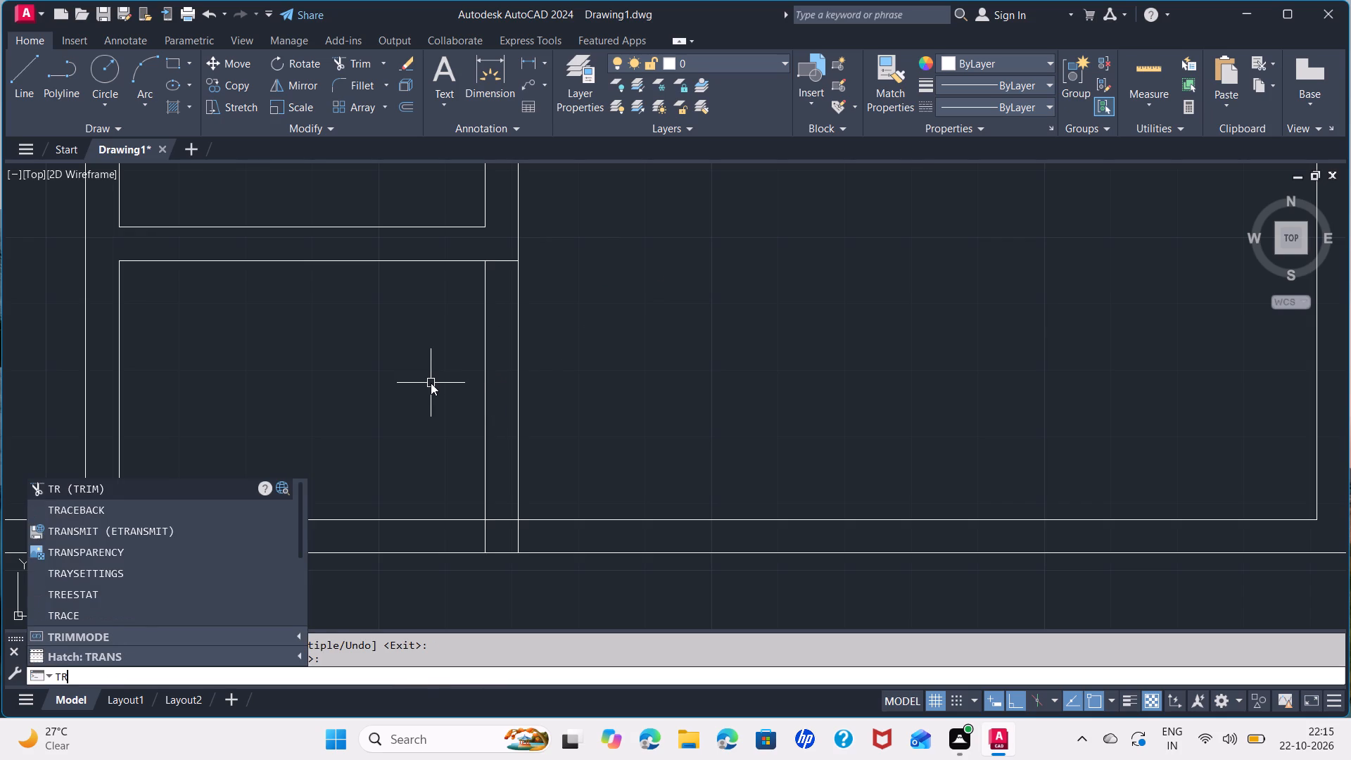
key(space)
click(505, 259)
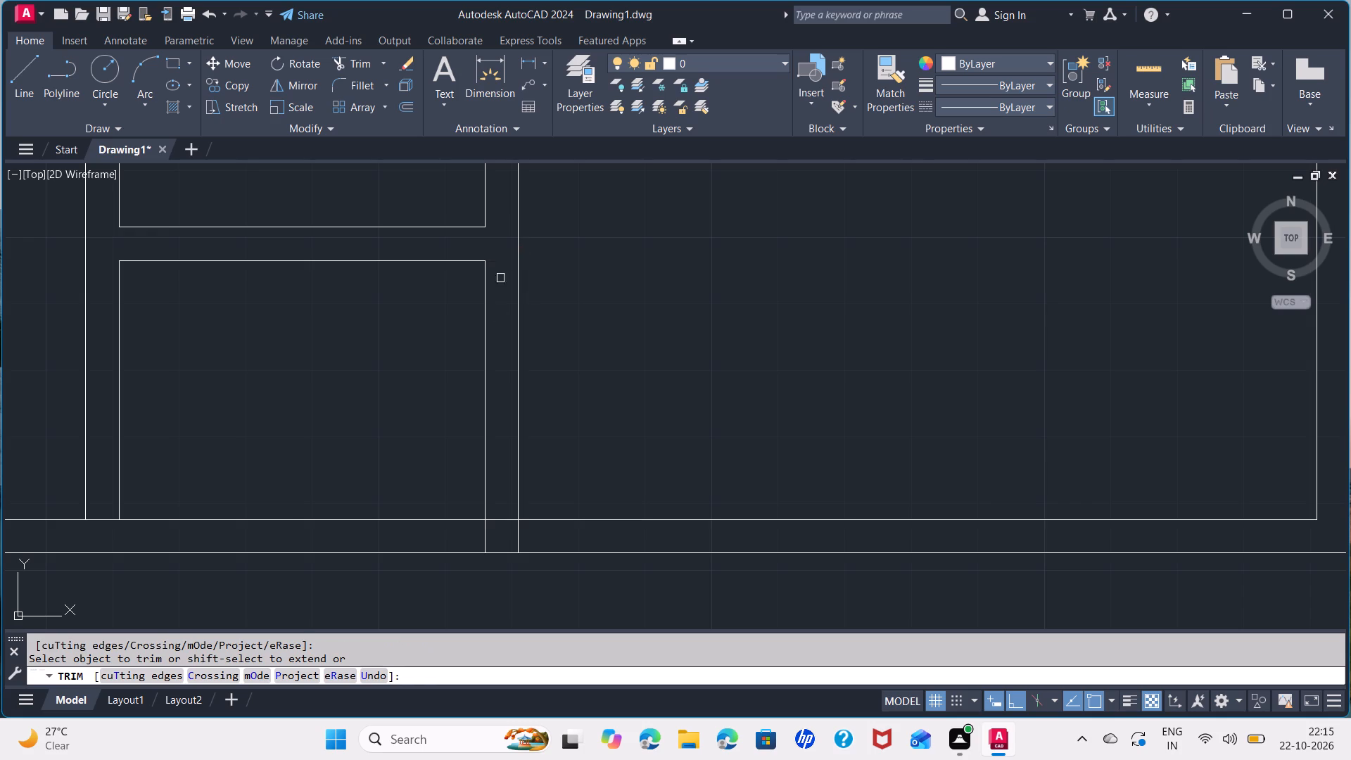
click(502, 519)
click(487, 534)
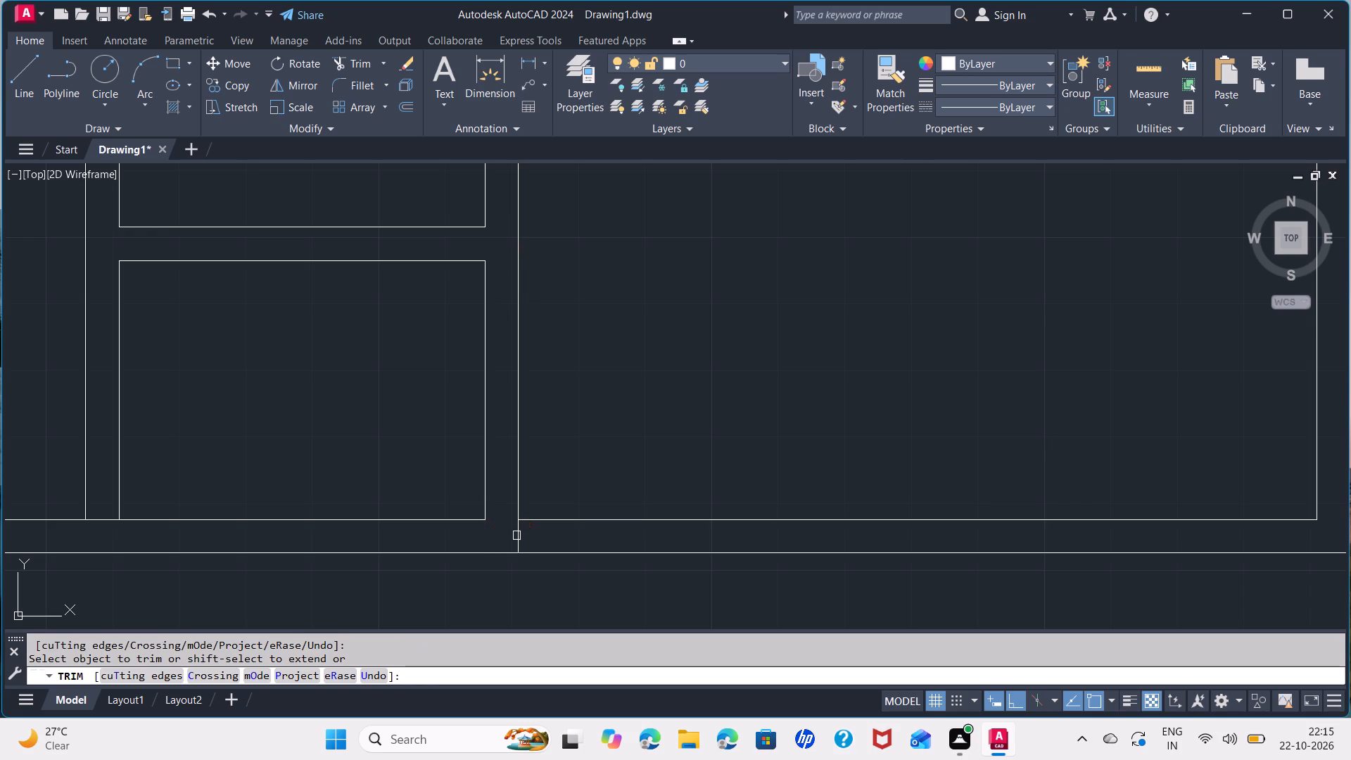
click(519, 535)
key(space)
scroll(685, 356, down, 1)
middle_drag(695, 319, 711, 378)
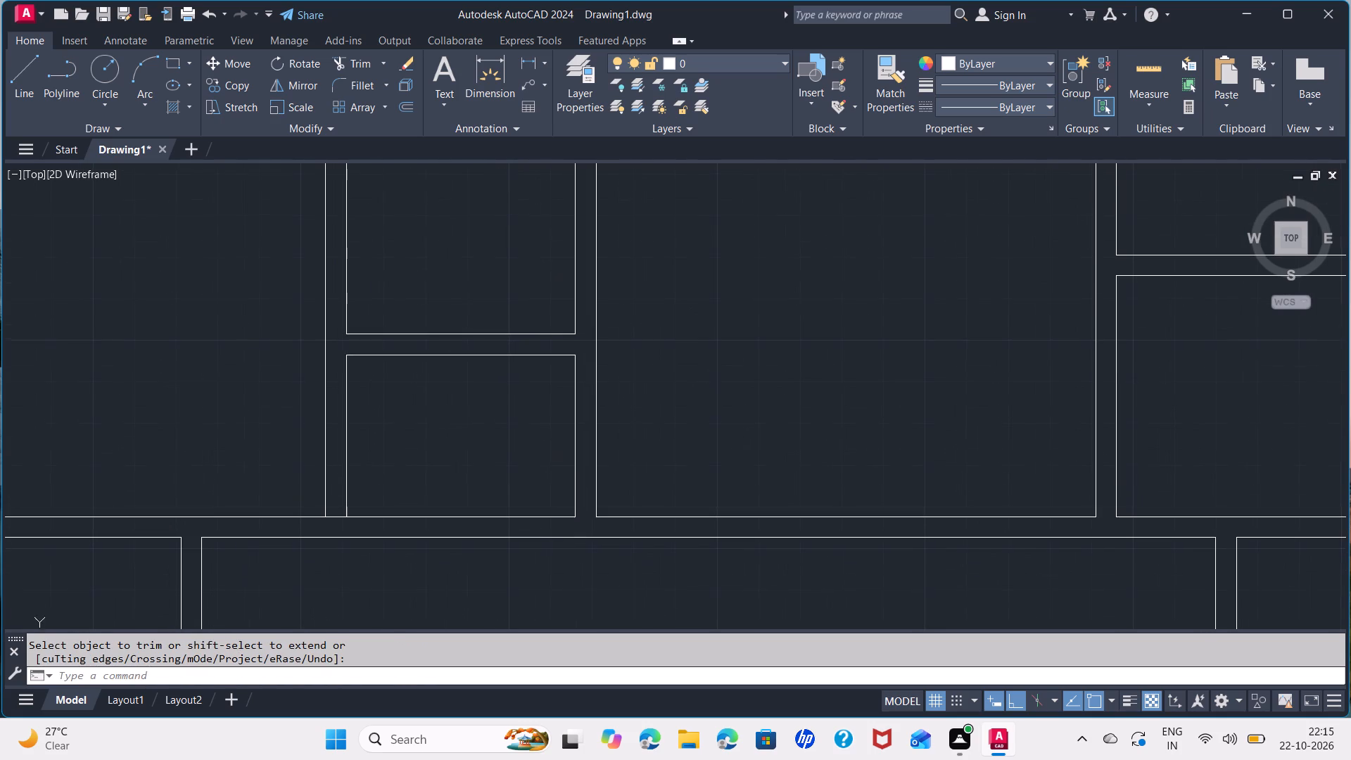
Draw a 5" wide rectangle about 4'-5" long within the left outer wall of the large upper-left room.
scroll(686, 384, down, 1)
middle_drag(714, 331, 726, 397)
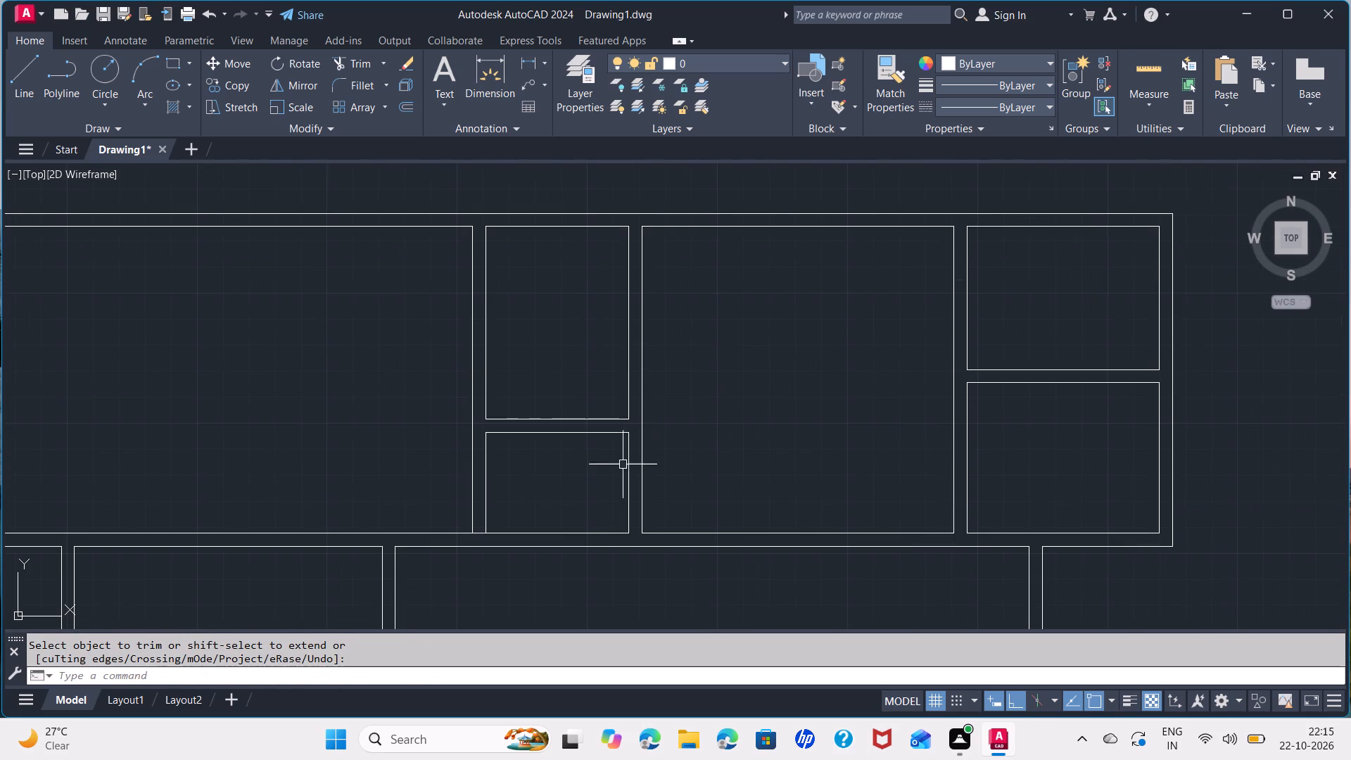
scroll(590, 484, down, 2)
middle_drag(592, 484, 640, 432)
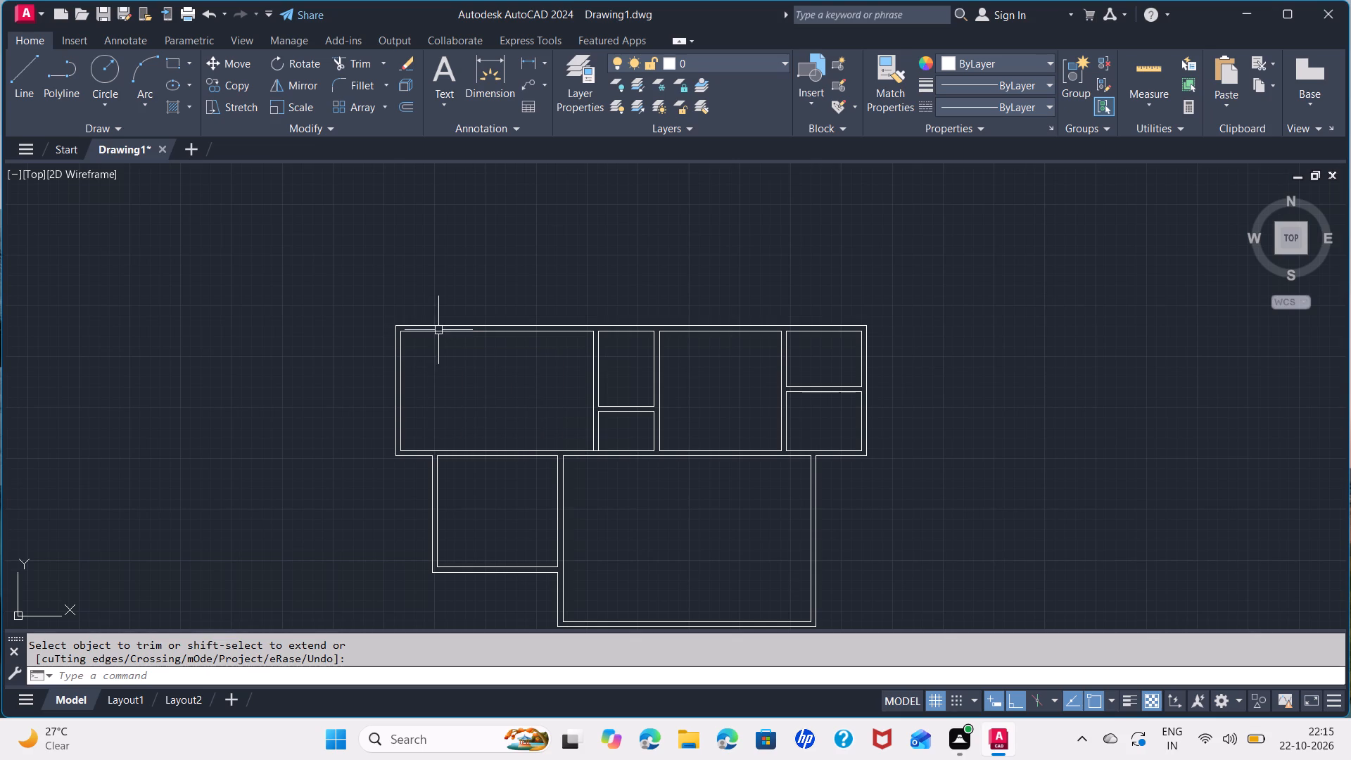
scroll(438, 330, up, 2)
text(REC)
key(space)
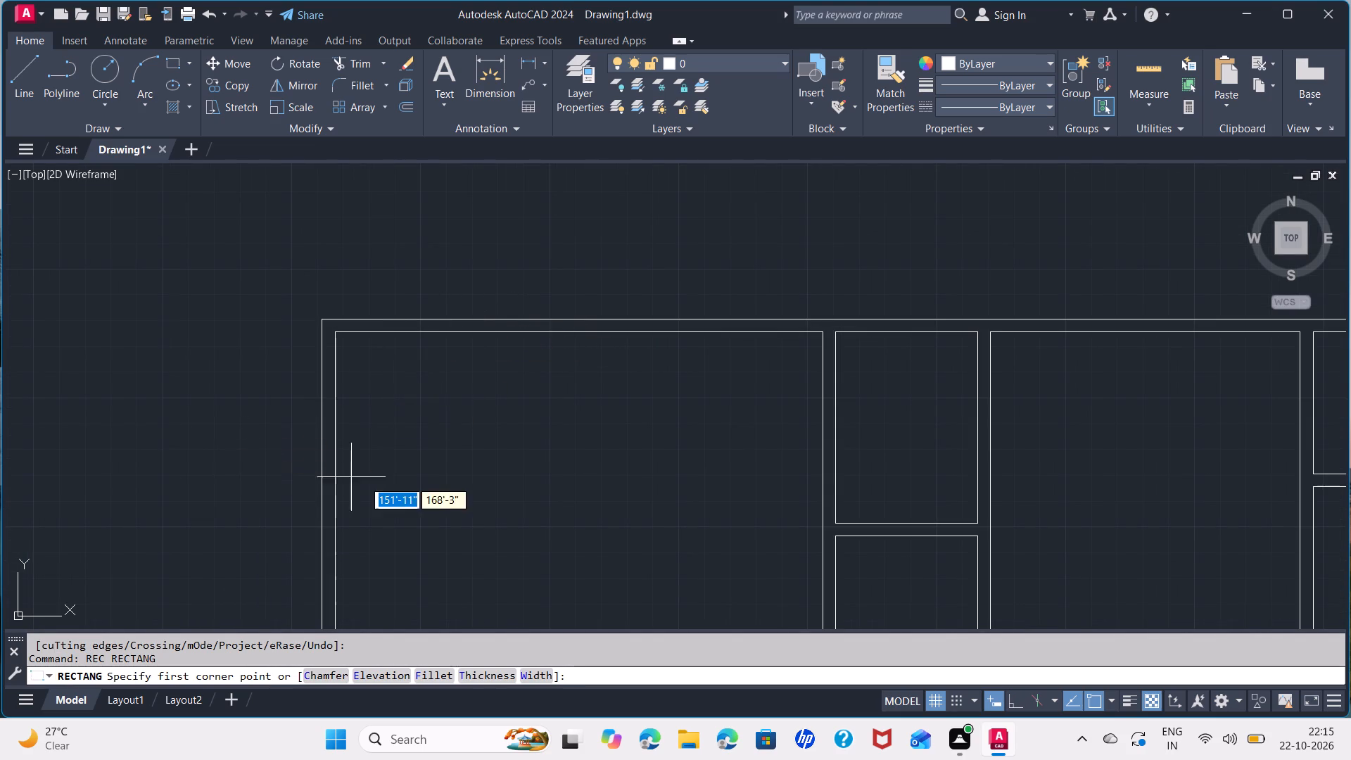
middle_drag(369, 480, 421, 346)
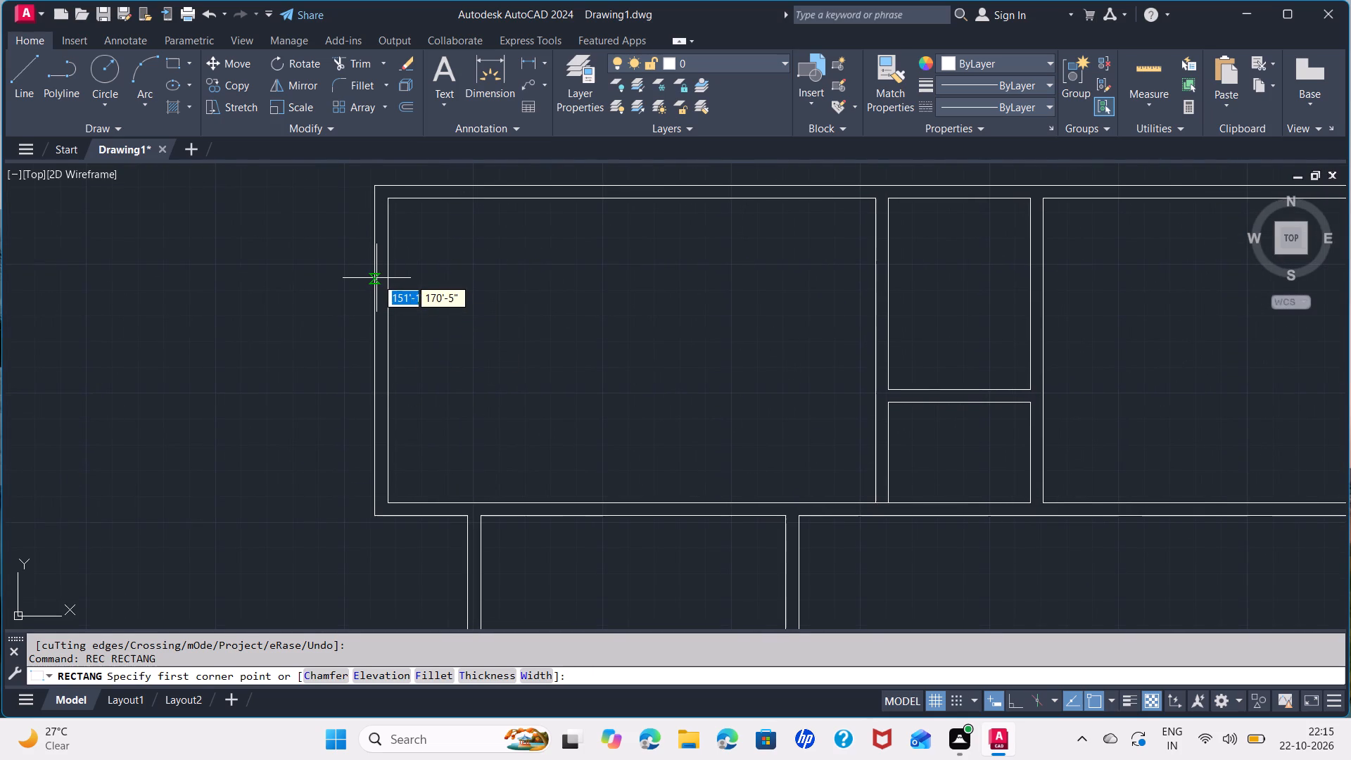
click(374, 277)
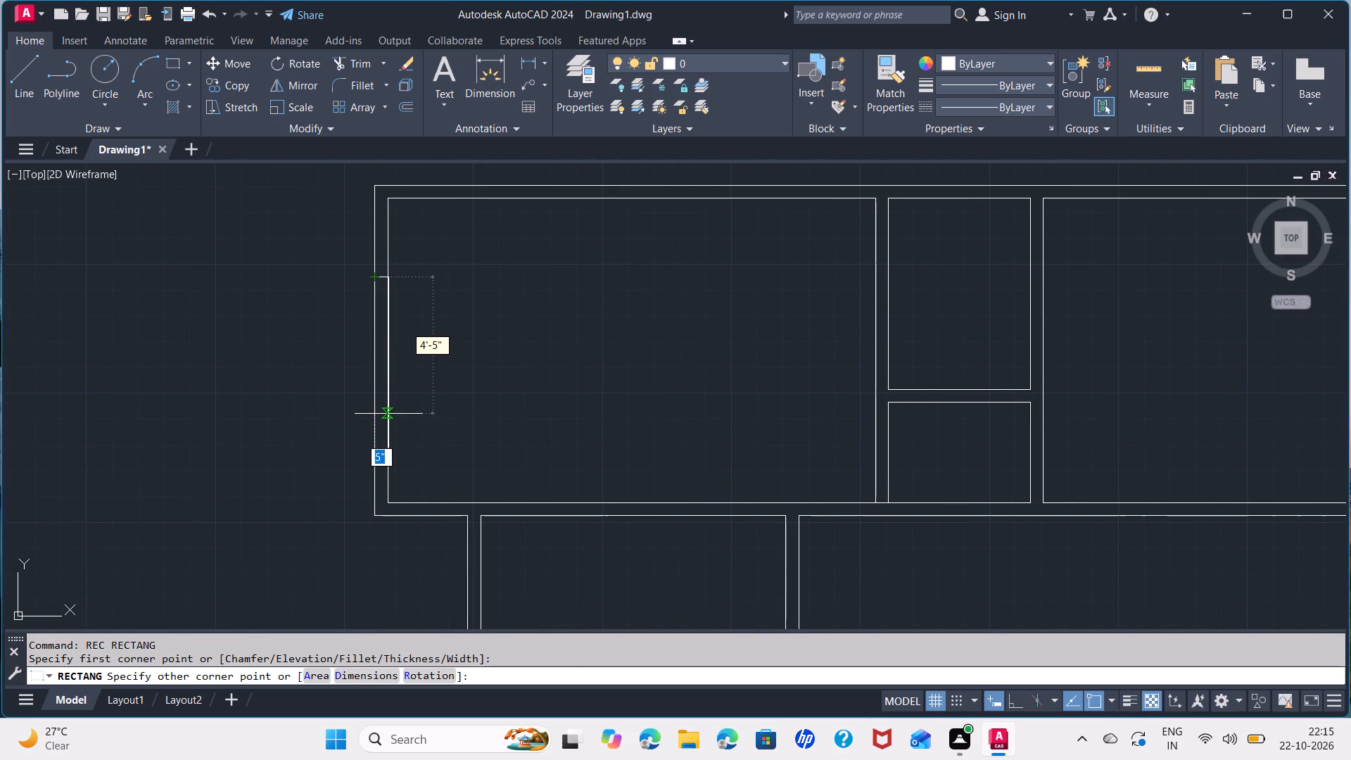
click(388, 414)
Draw a rectangle about 4' by 5" within the top outer wall, near the left end of the large upper-left room.
middle_drag(525, 336, 455, 489)
scroll(421, 348, up, 1)
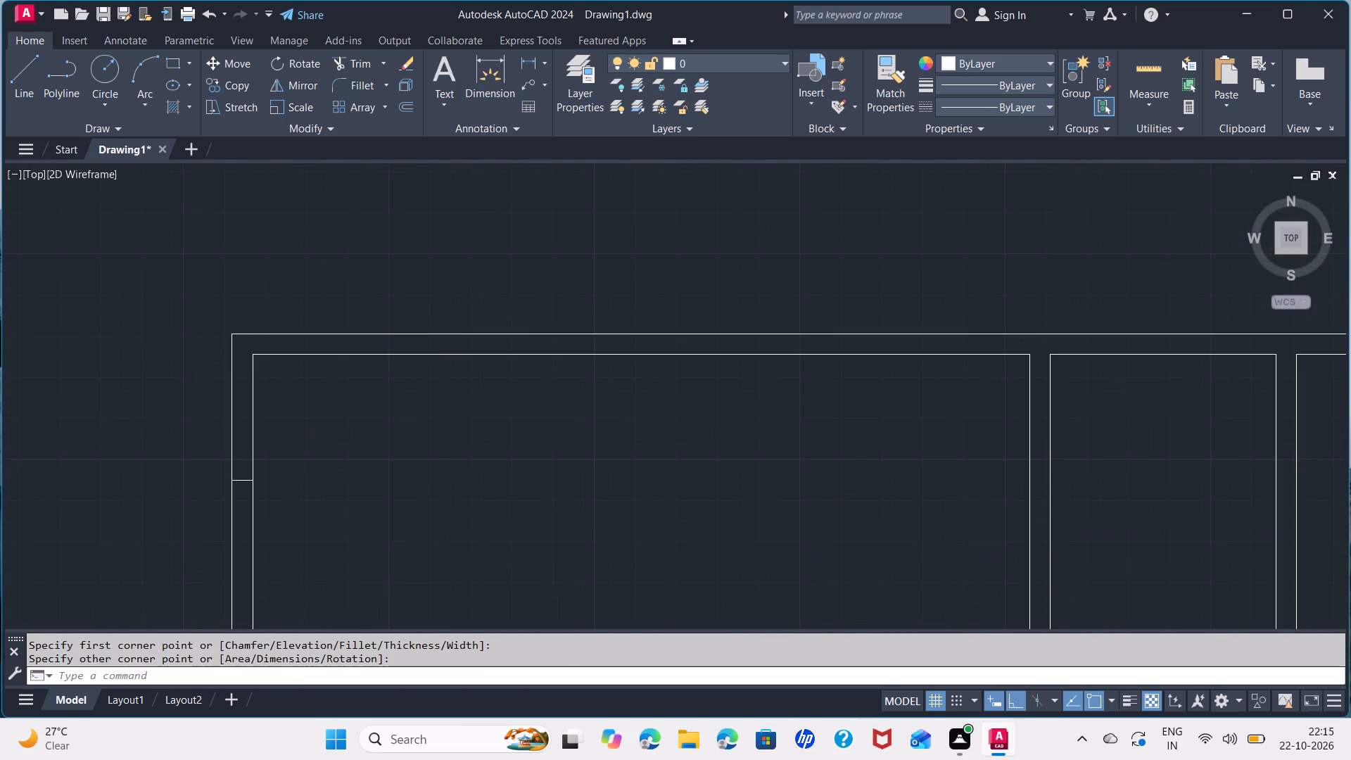
scroll(421, 348, up, 1)
key(space)
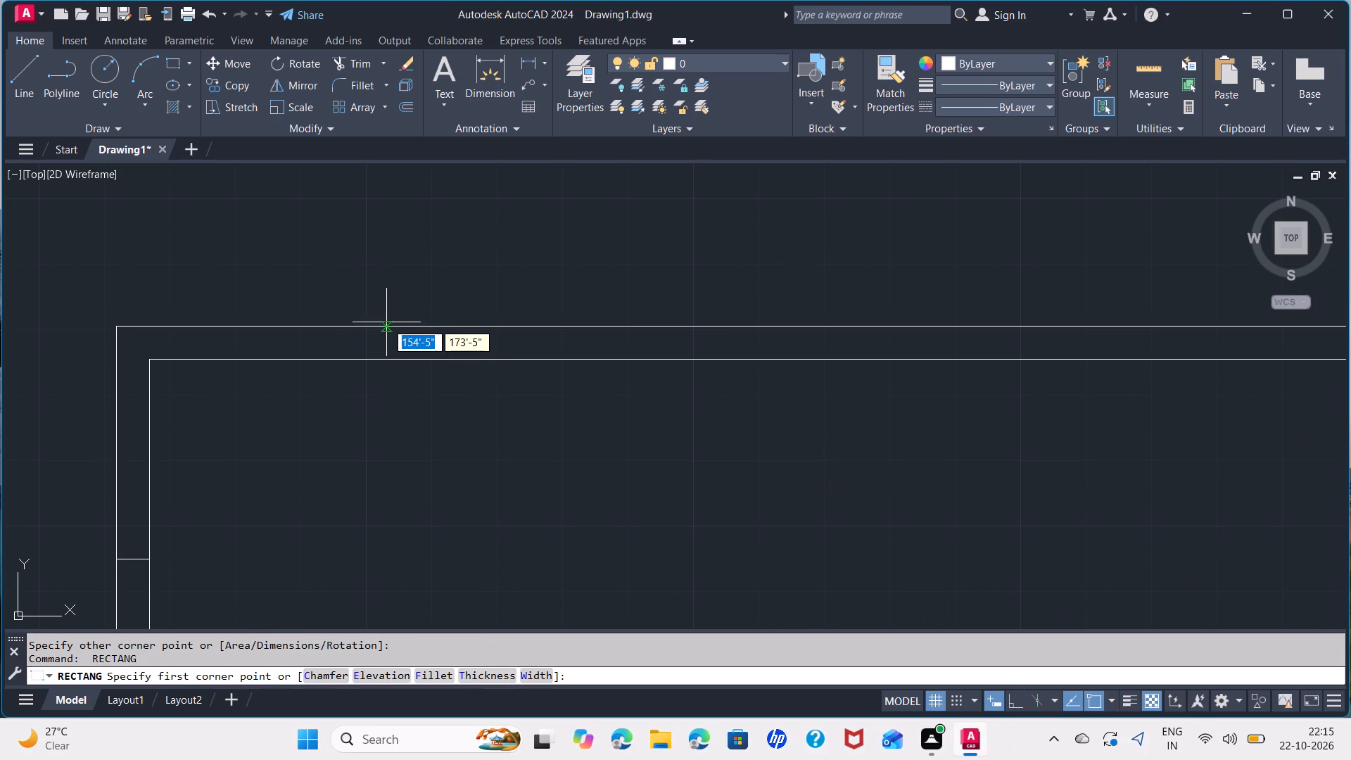
click(391, 327)
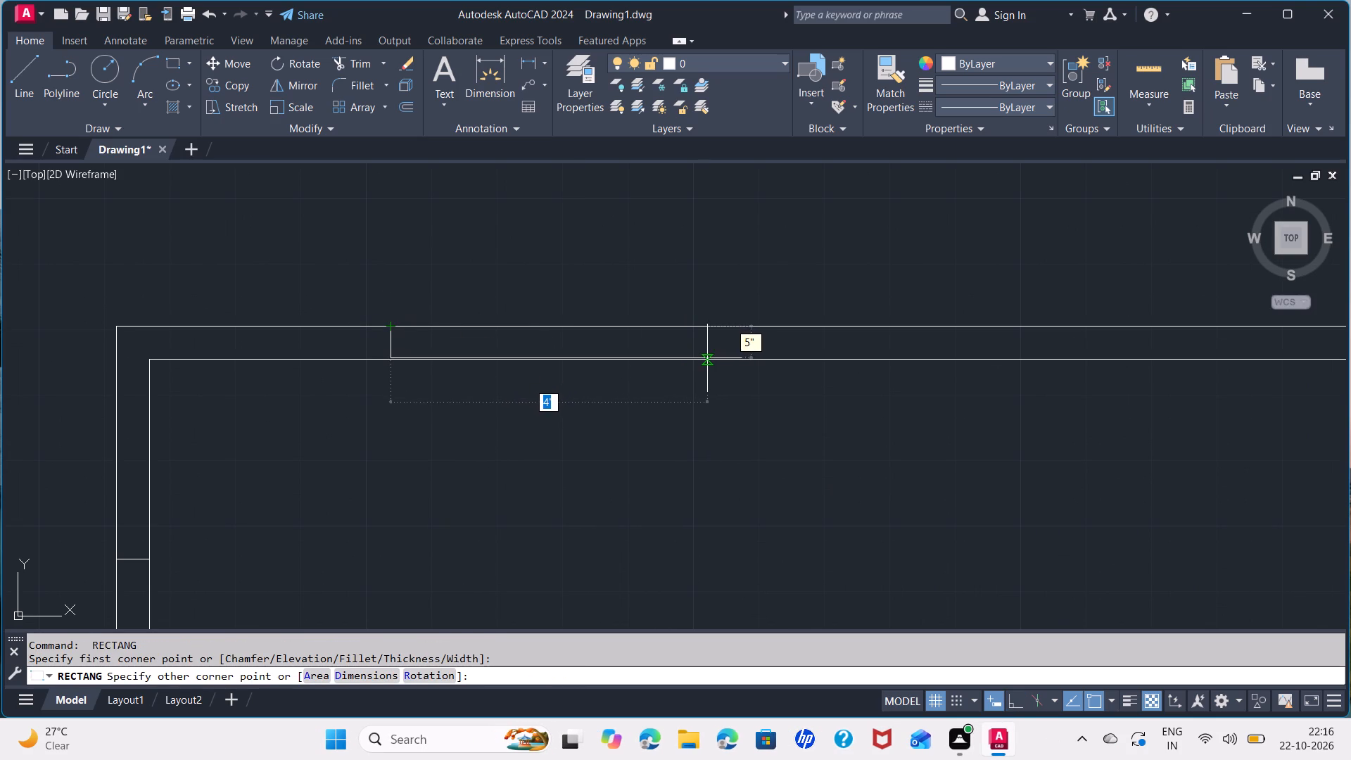
click(707, 358)
Draw a rectangle about 3' by 5" within the top outer wall, near the right end of the large upper-left room.
middle_drag(857, 433, 640, 427)
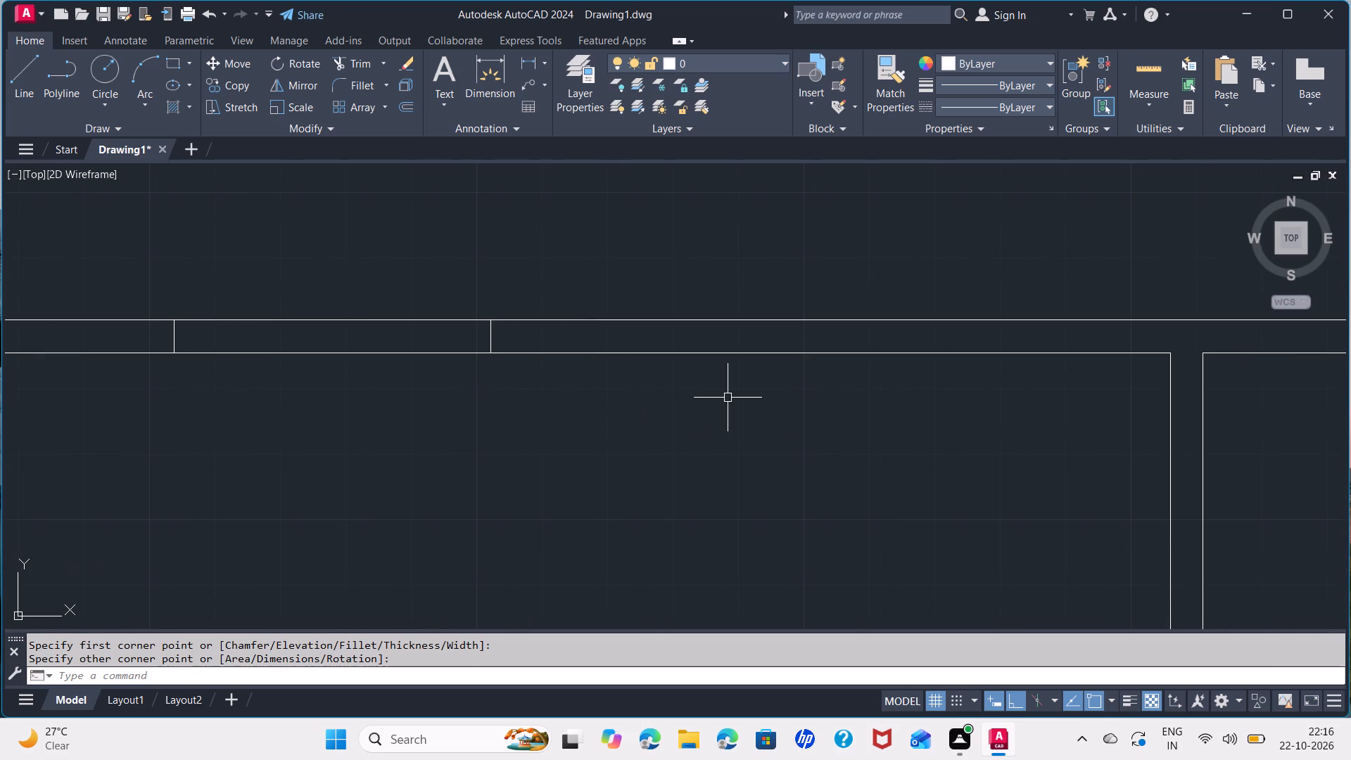
middle_drag(851, 422, 666, 440)
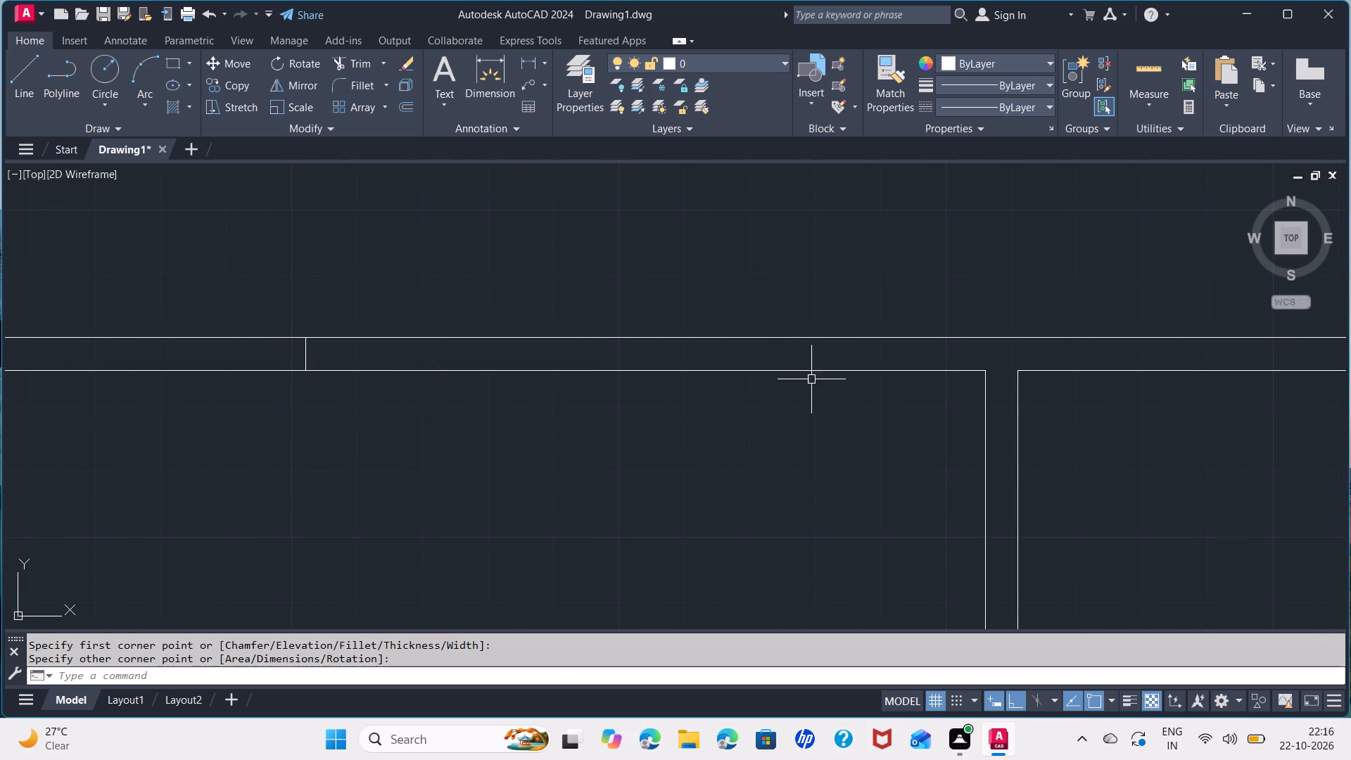
key(space)
click(952, 338)
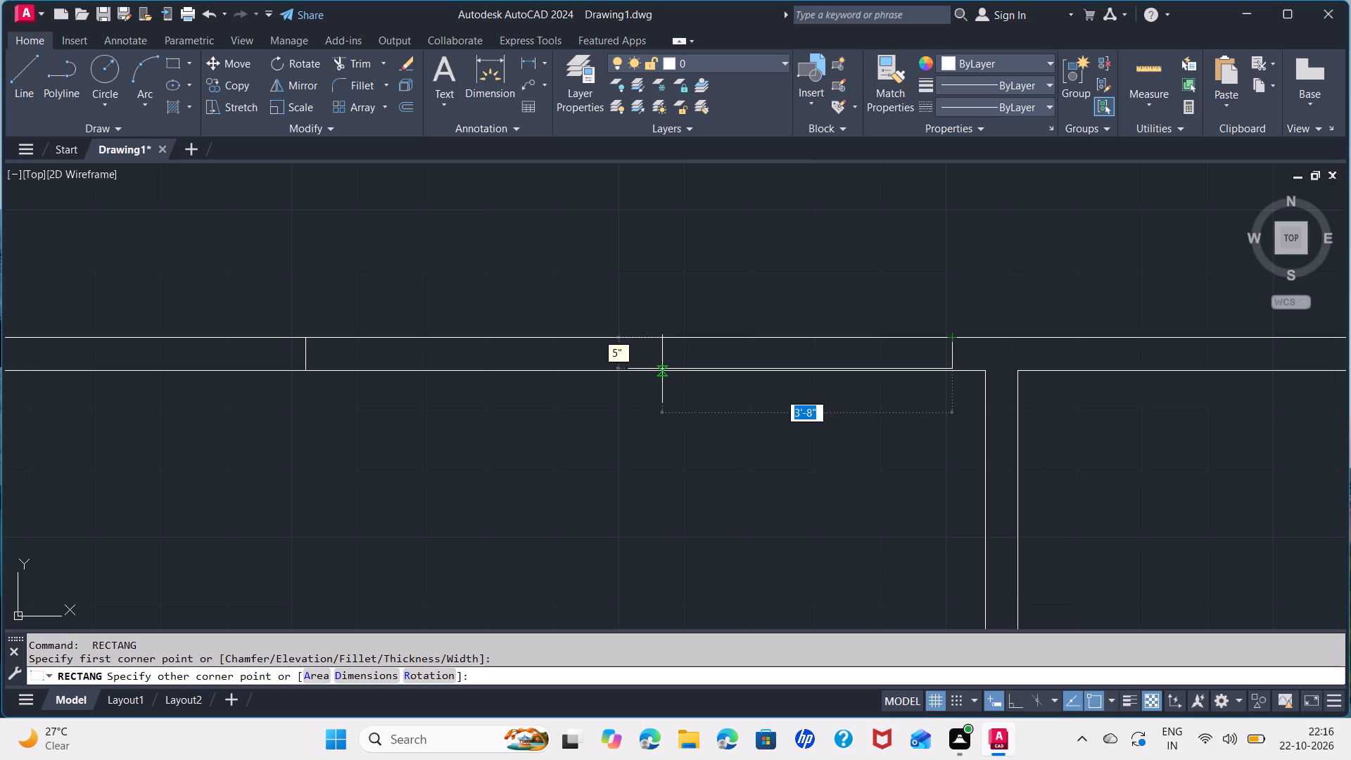
click(714, 370)
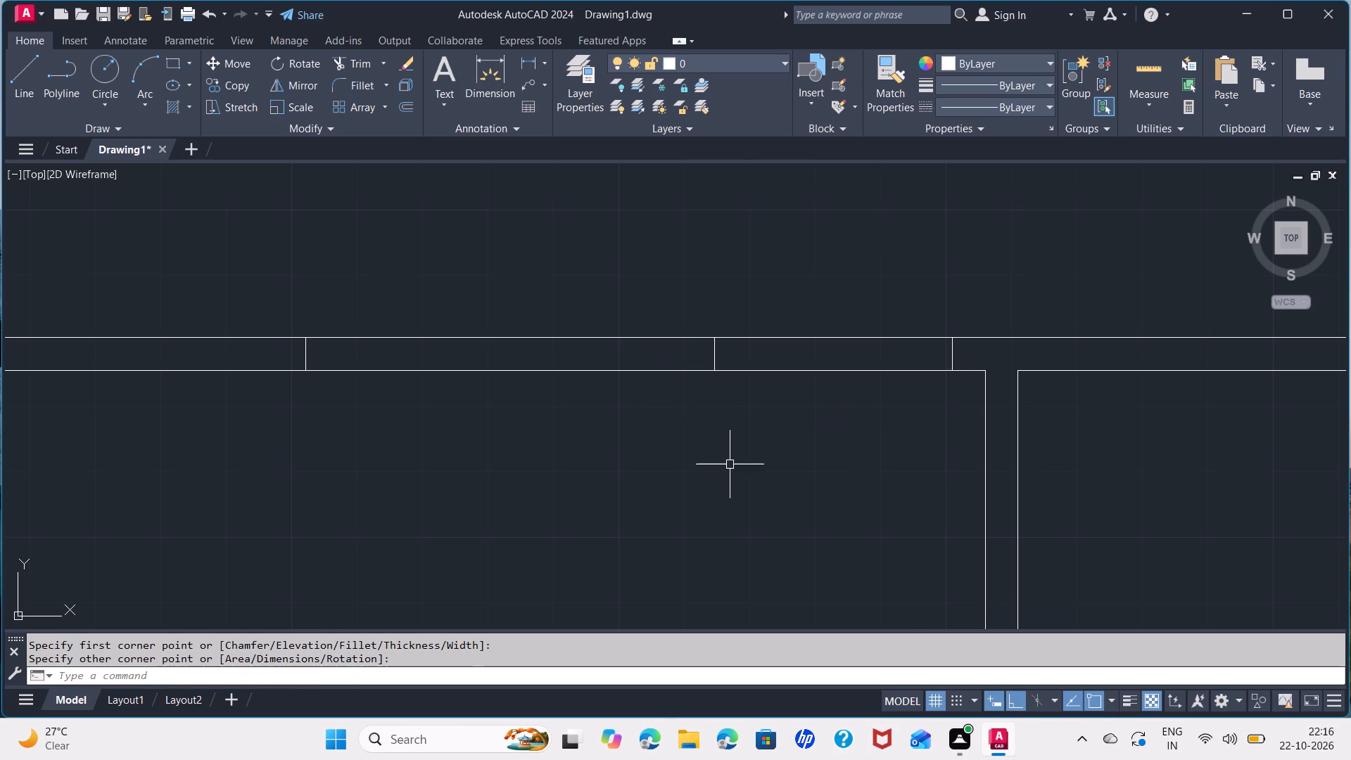
Move the 3' rectangle along the top outer wall to sit above the 5' by 7' room.
scroll(730, 465, down, 1)
middle_drag(727, 510, 561, 426)
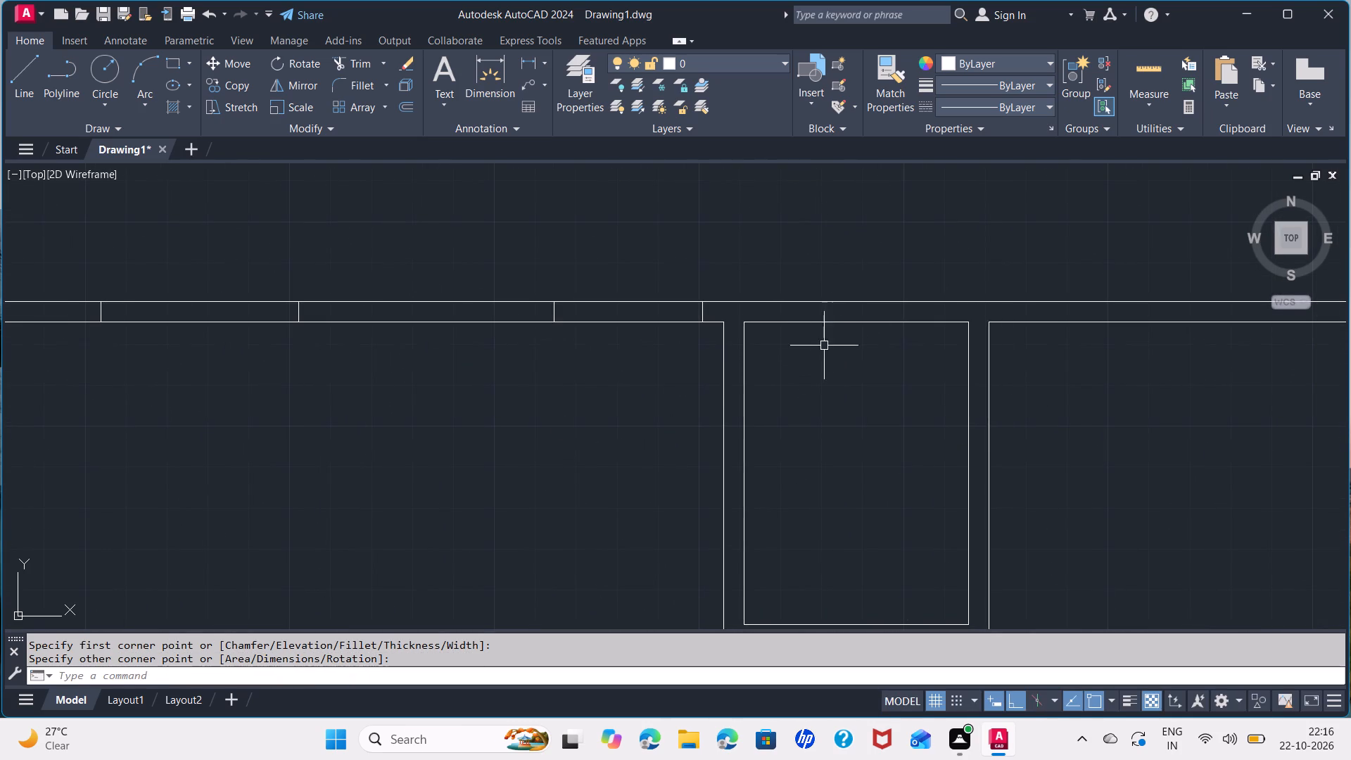
scroll(777, 427, down, 2)
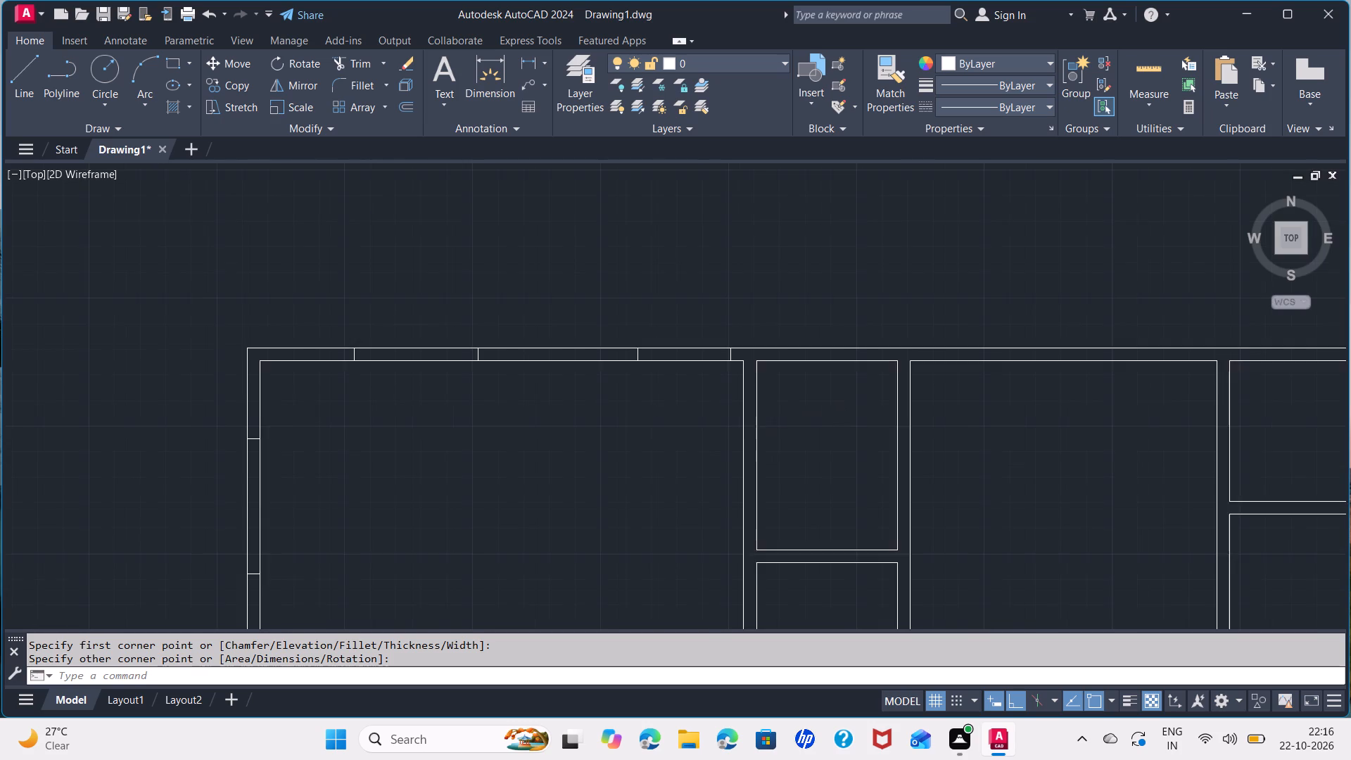
scroll(740, 384, up, 3)
click(756, 377)
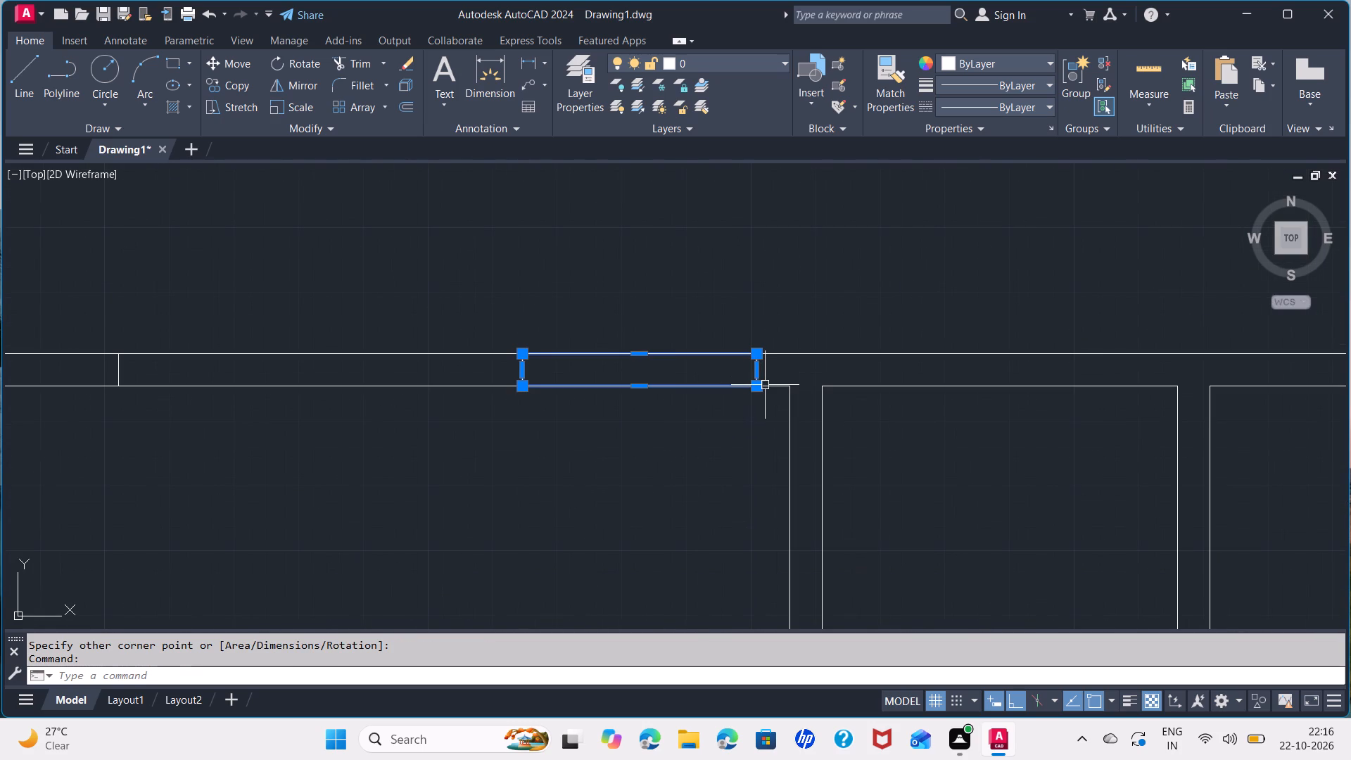
key(m)
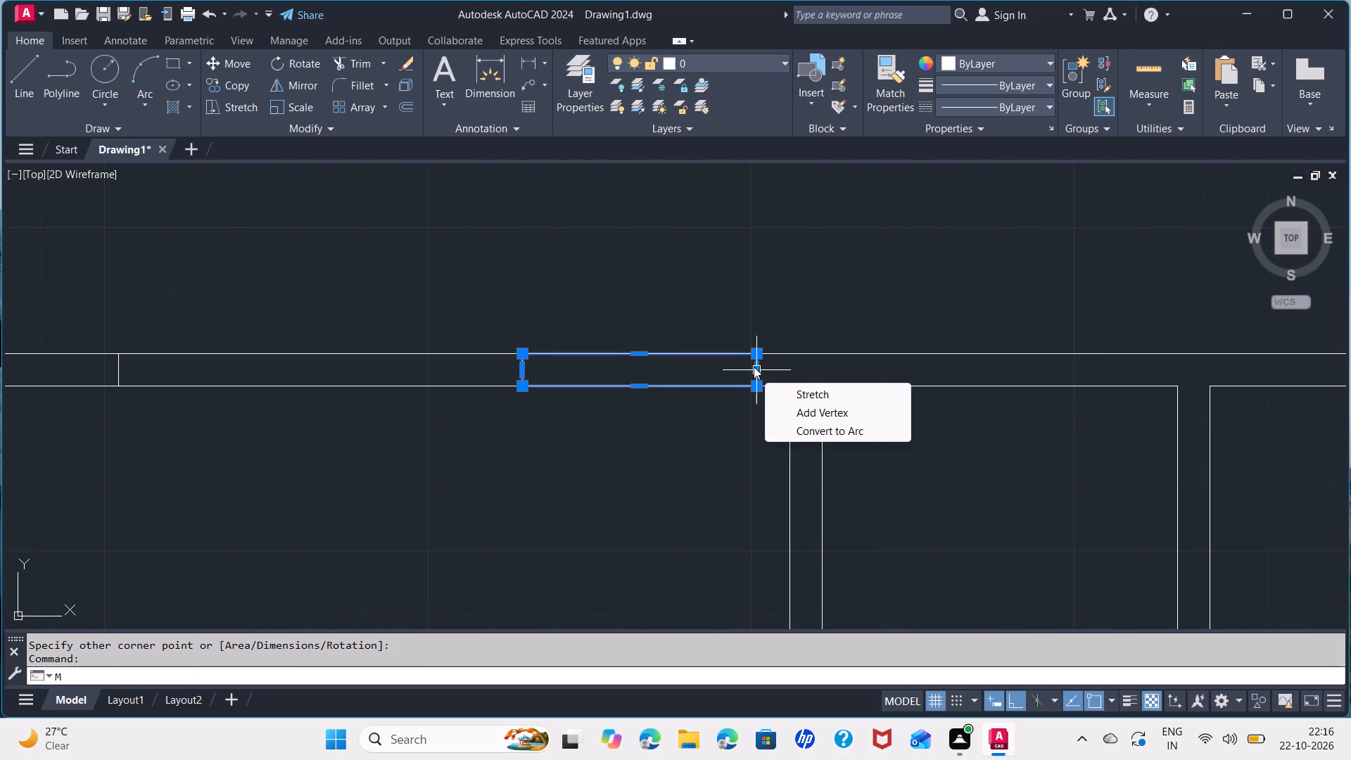
key(Return)
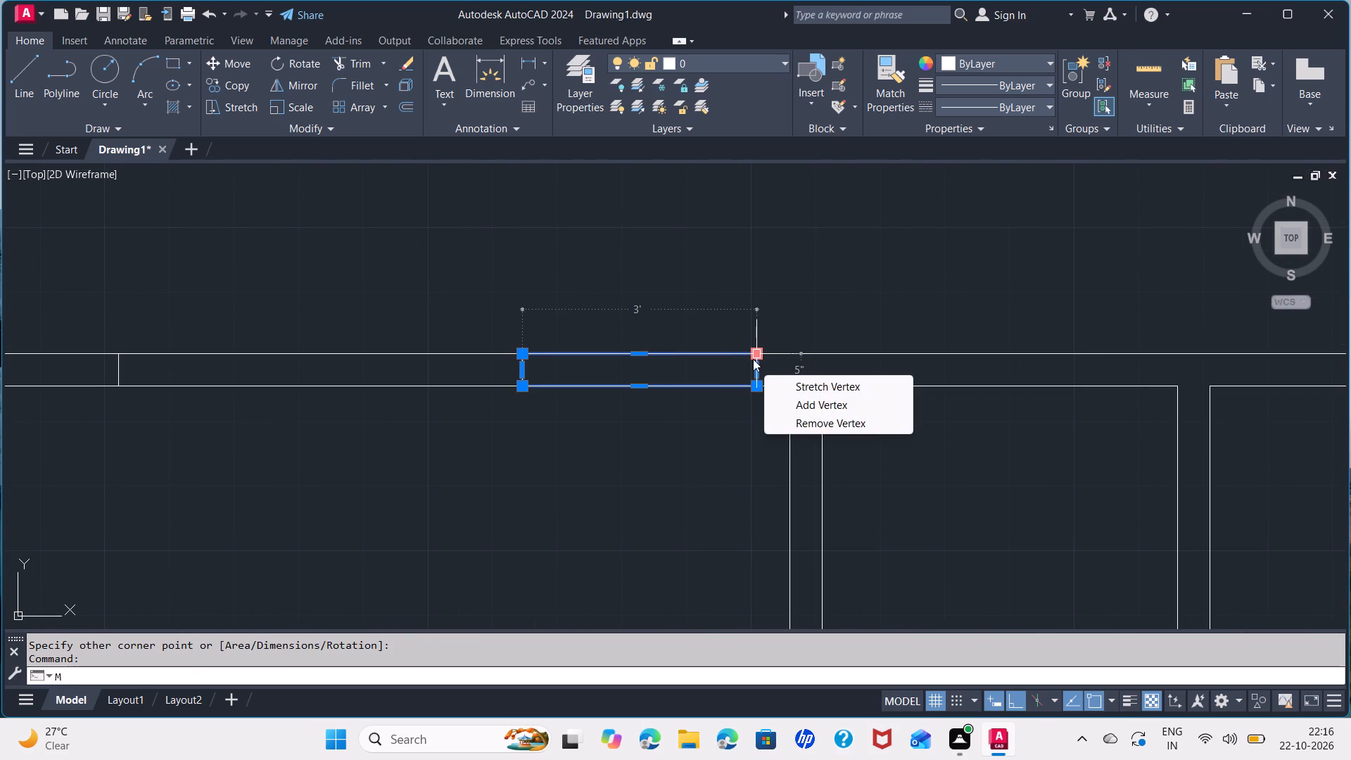
key(Return)
key(space)
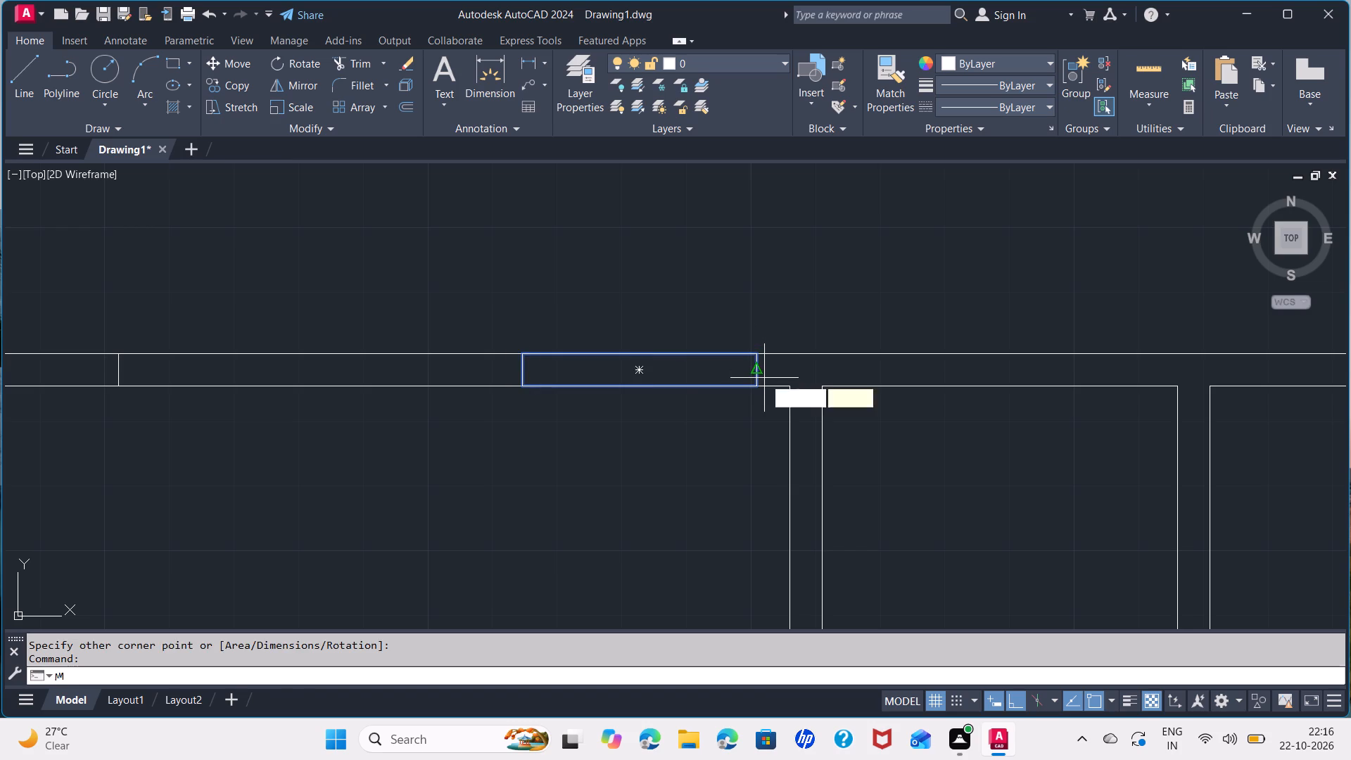
click(760, 355)
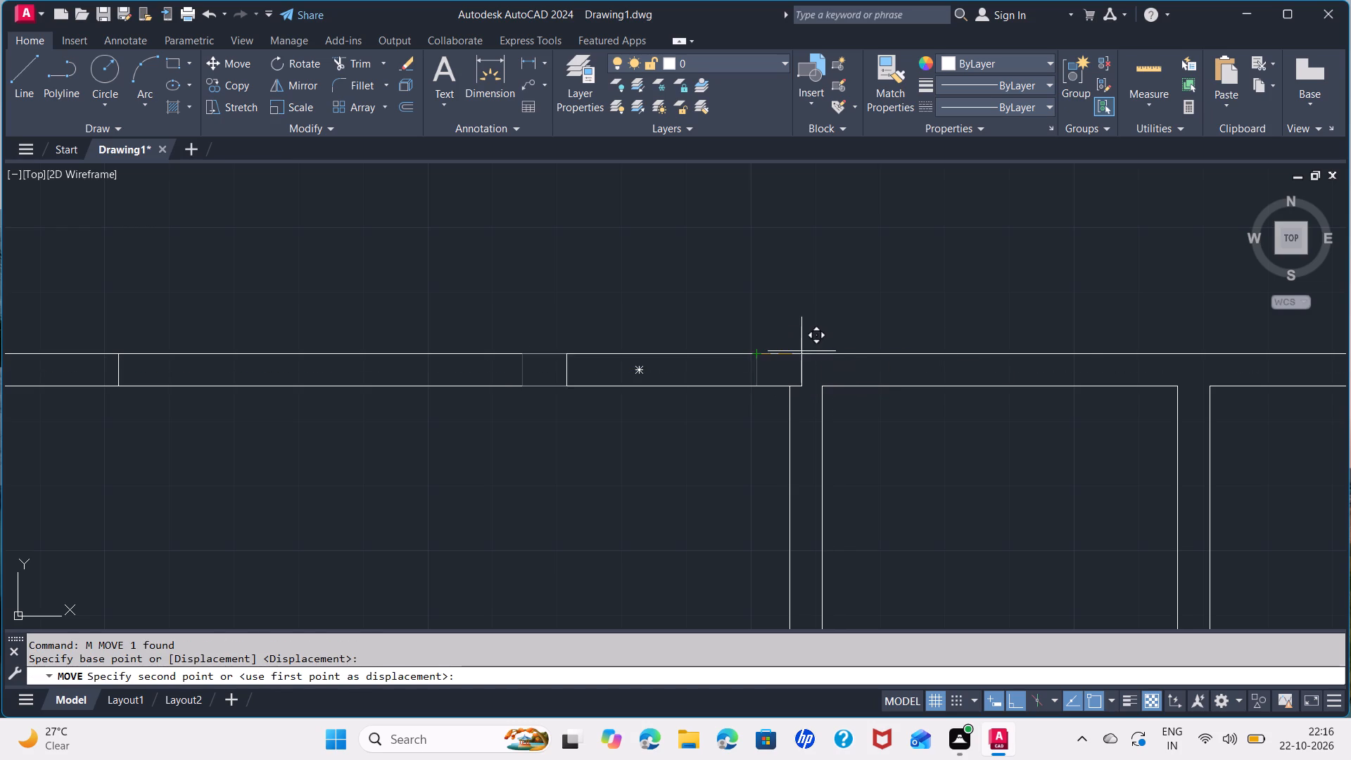
click(1119, 367)
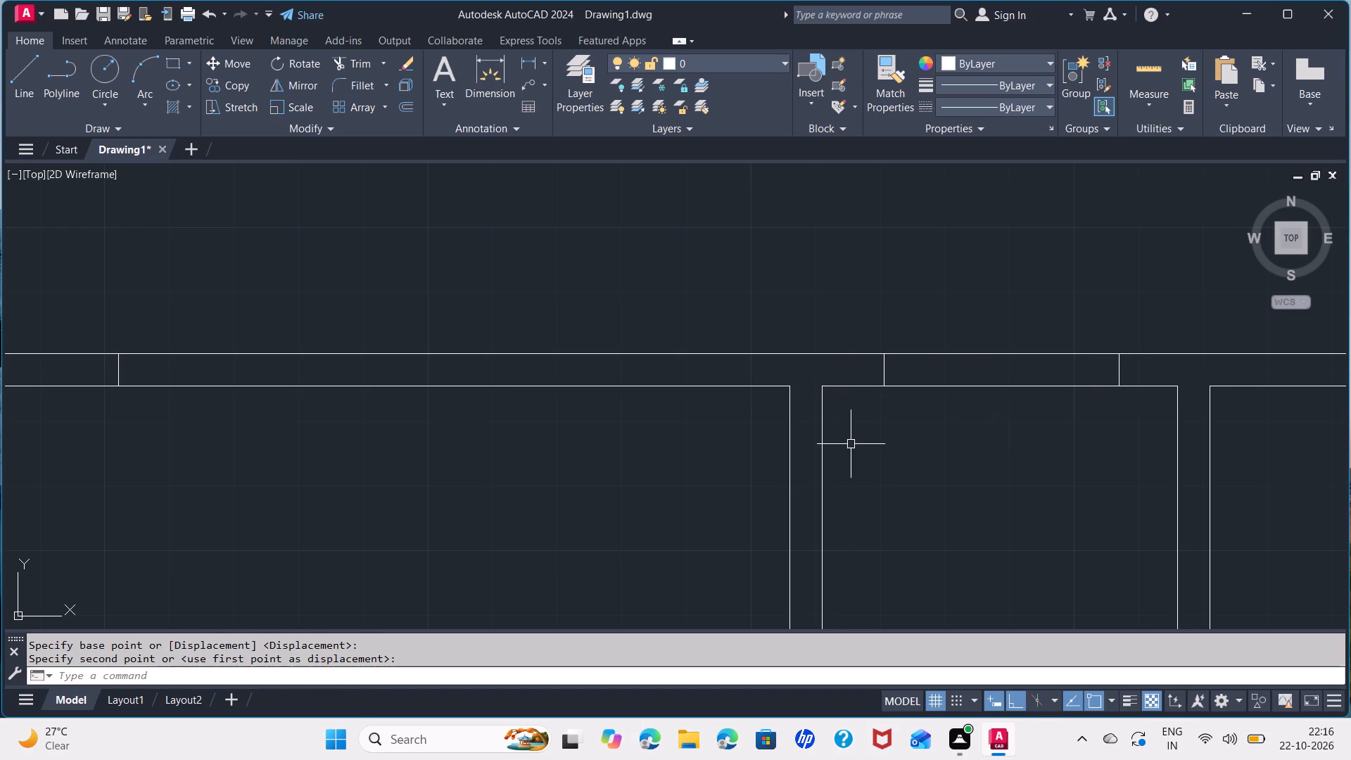
Draw a wall-thickness rectangle a little over 5' long in the top outer wall above the large upper middle room.
scroll(851, 444, down, 3)
middle_drag(926, 468, 704, 401)
drag(704, 400, 687, 407)
key(space)
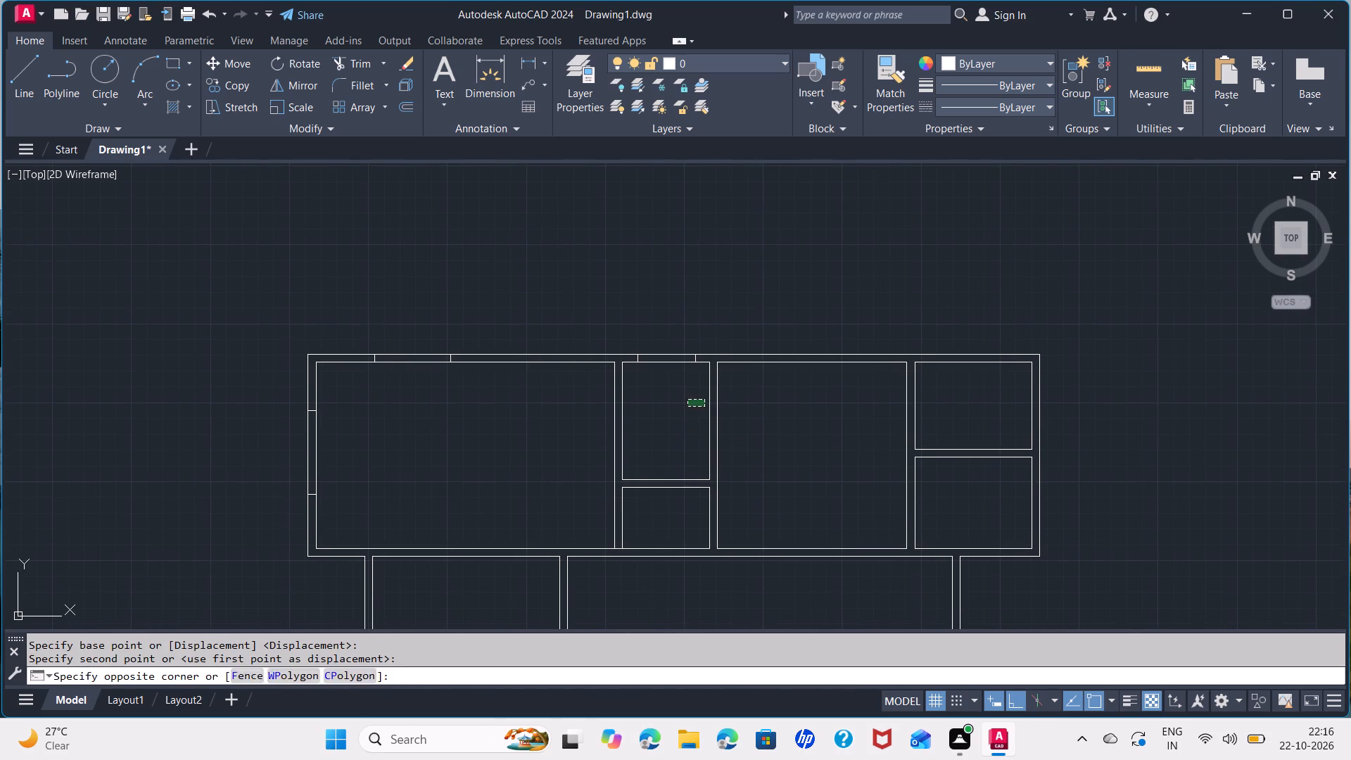
key(Escape)
text(REC)
key(space)
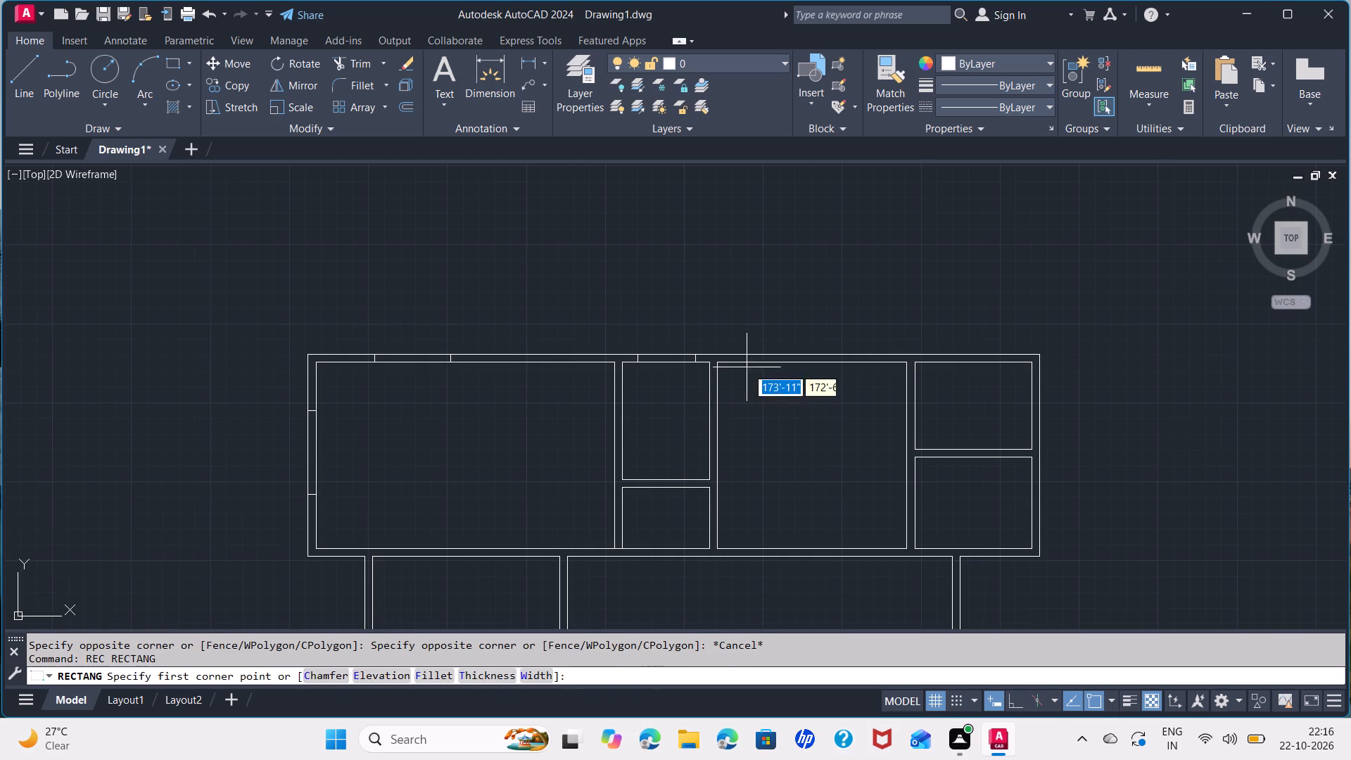
scroll(747, 367, up, 2)
middle_drag(761, 358, 604, 357)
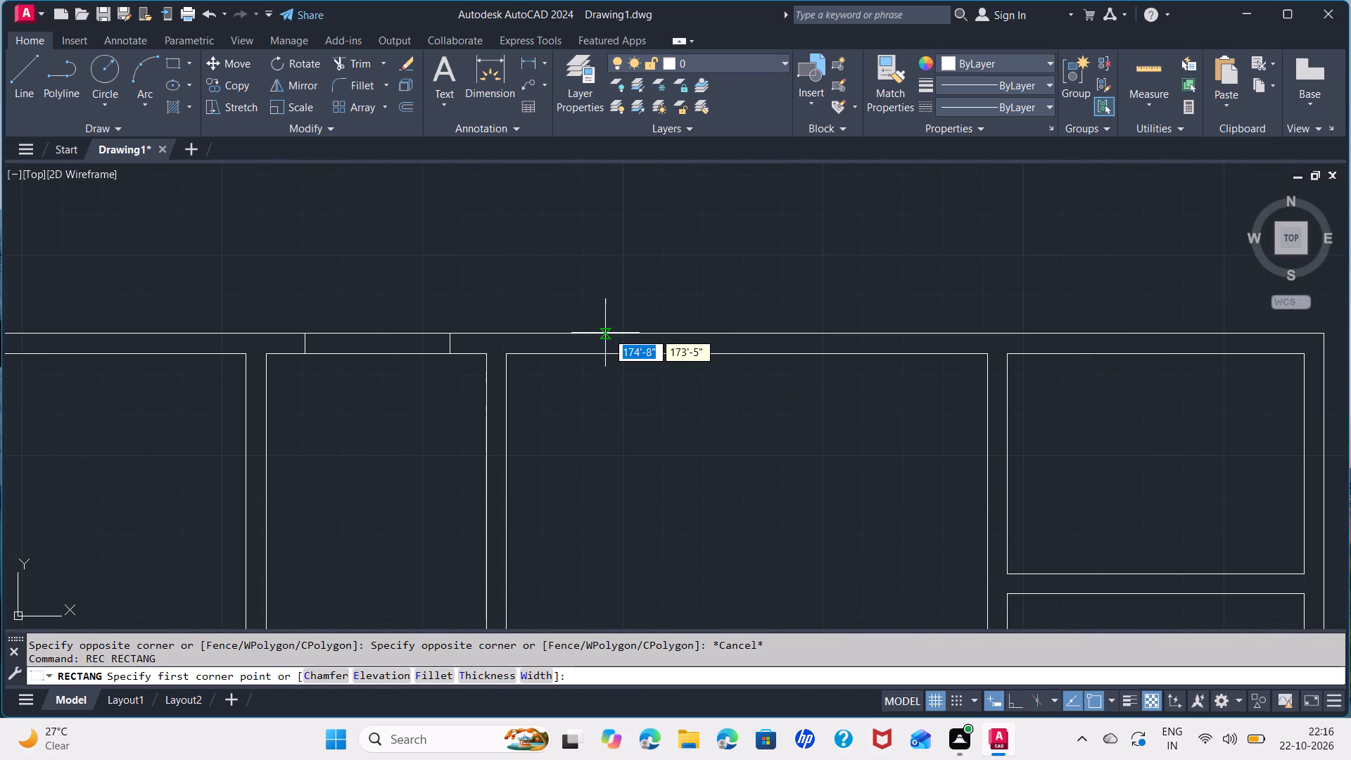
click(616, 334)
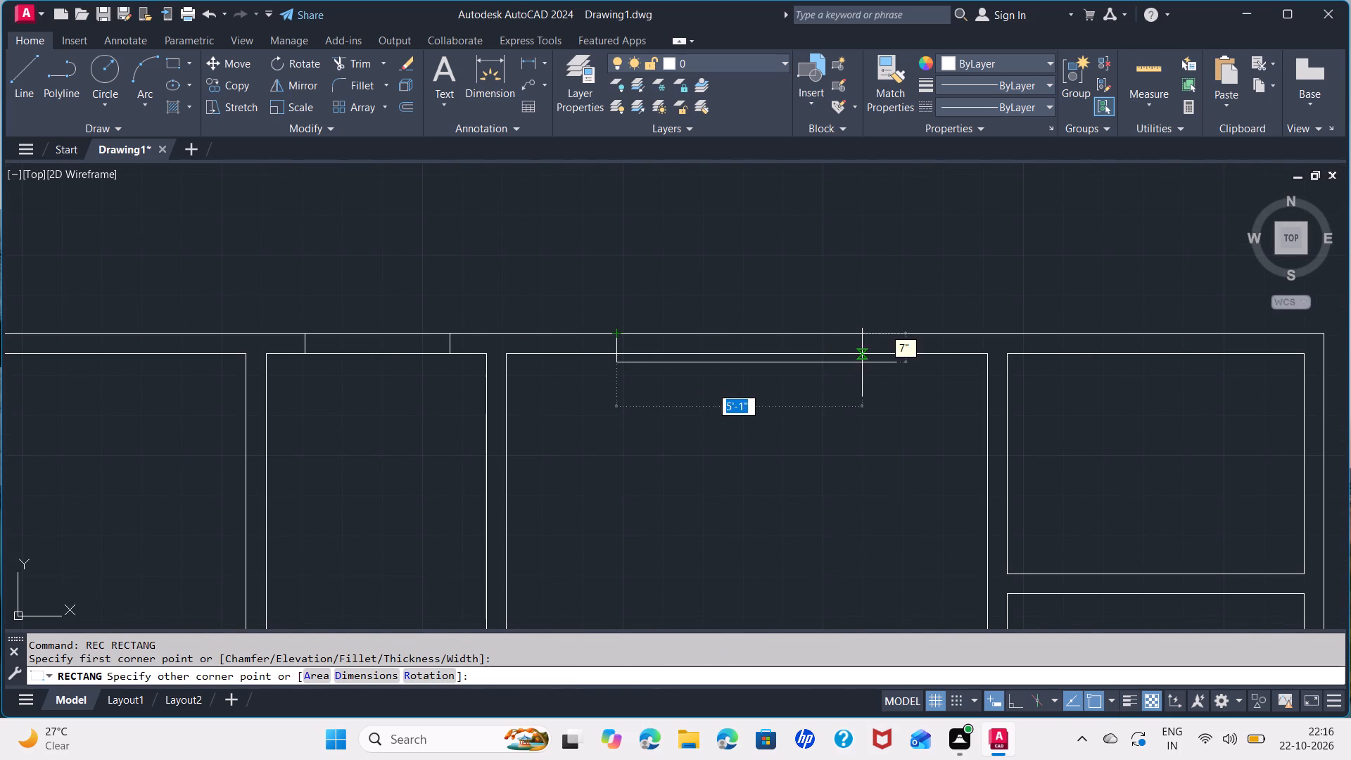
click(875, 354)
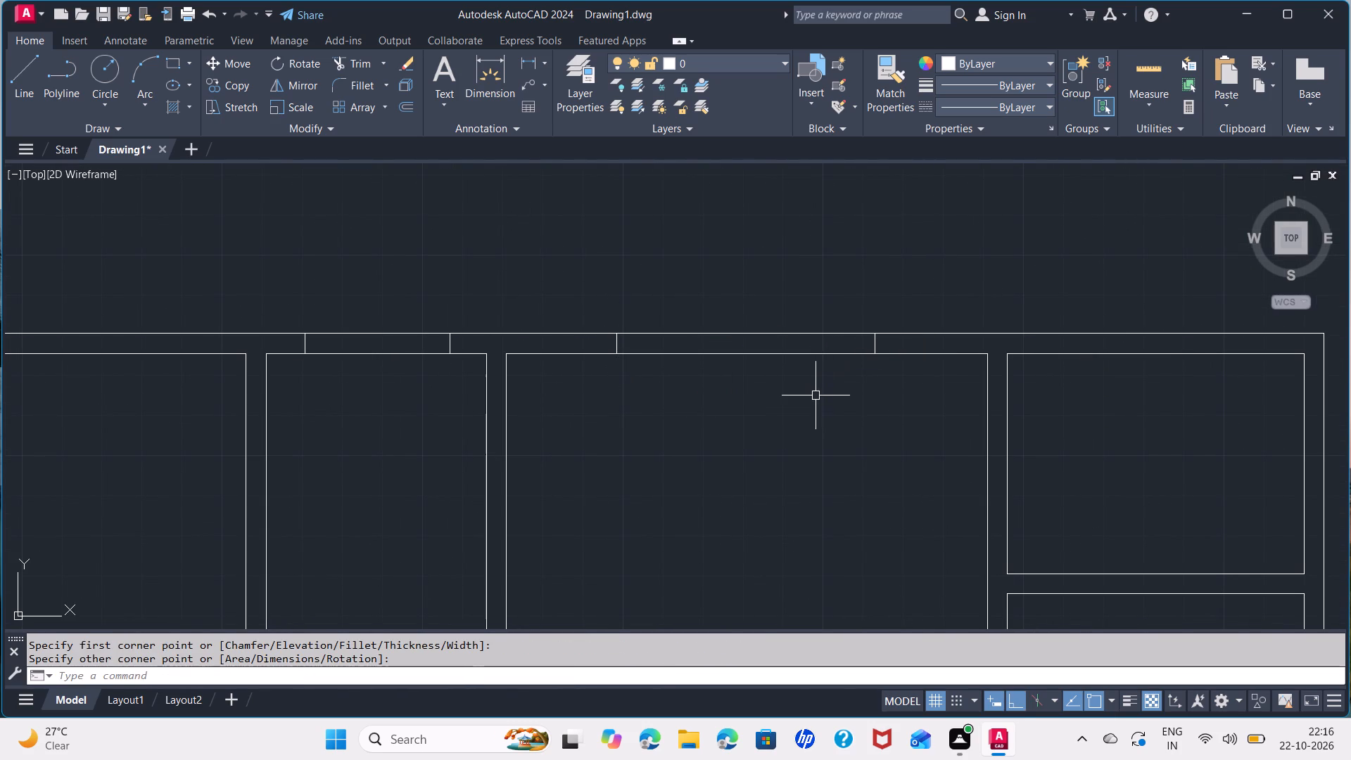
Draw a rectangle about 2' long across the thickness of the top outer wall above the upper-right small room.
middle_drag(813, 400, 595, 424)
scroll(858, 372, up, 1)
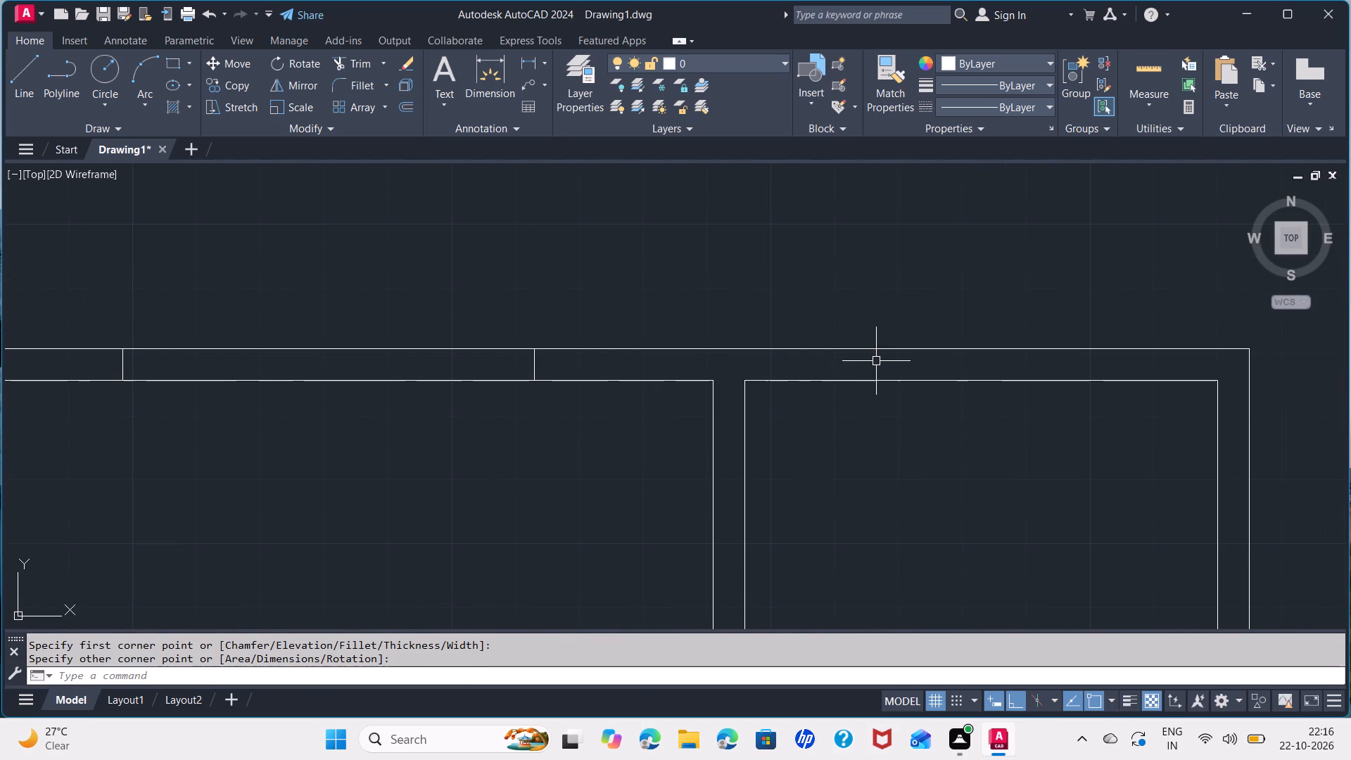
key(space)
click(882, 346)
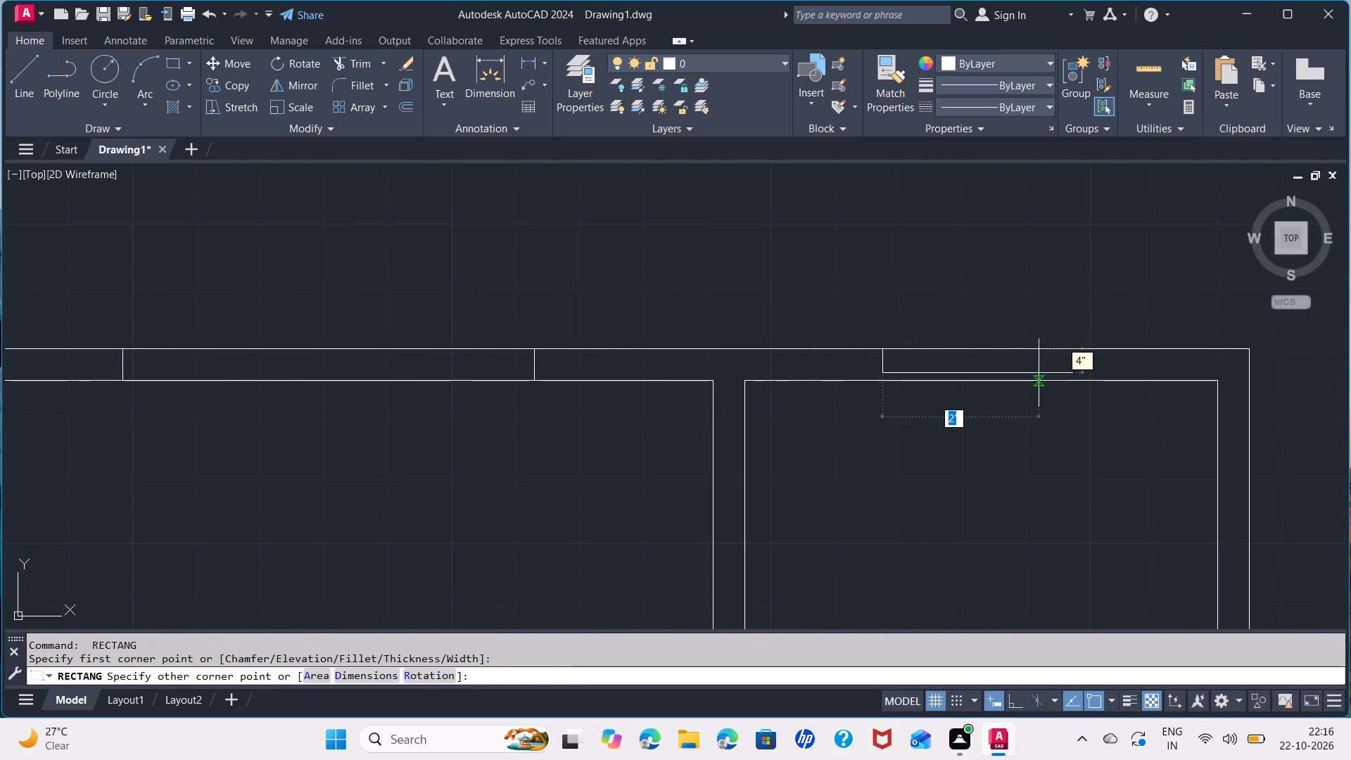
click(1042, 381)
Draw a rectangle about 3' long within the right outer wall, starting level with the lower right-hand small room's inner top edge.
scroll(959, 464, up, 1)
middle_drag(958, 464, 926, 394)
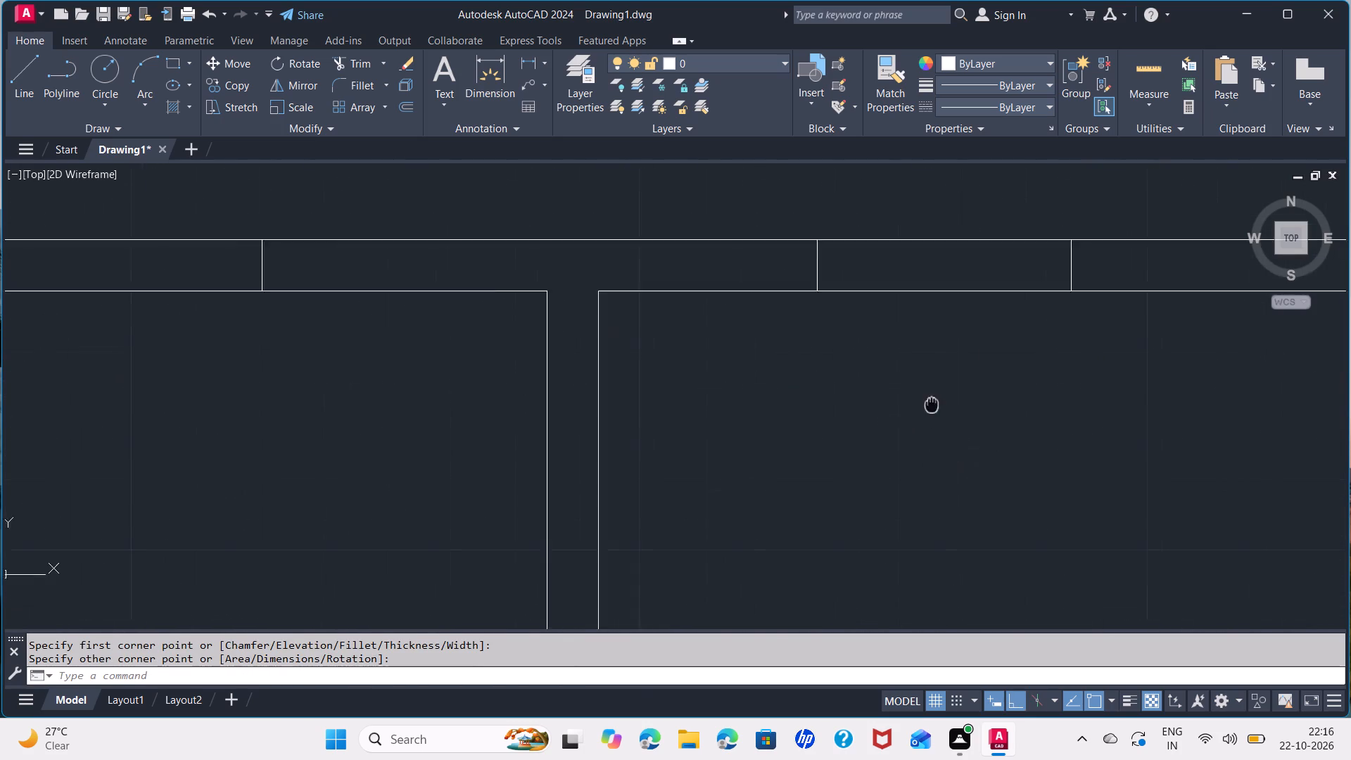
middle_drag(926, 394, 849, 284)
middle_drag(913, 418, 685, 357)
scroll(685, 355, down, 3)
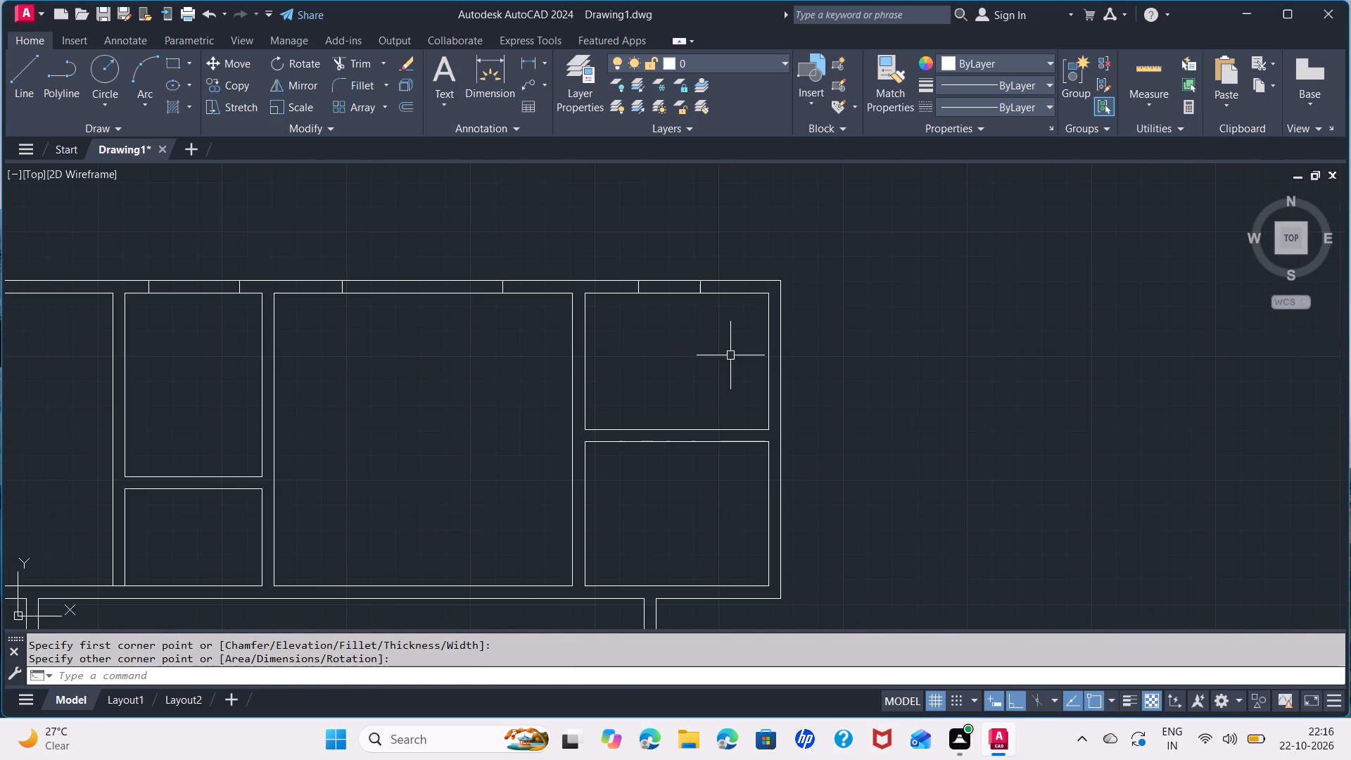
scroll(759, 476, up, 1)
middle_drag(759, 476, 737, 437)
scroll(741, 434, up, 1)
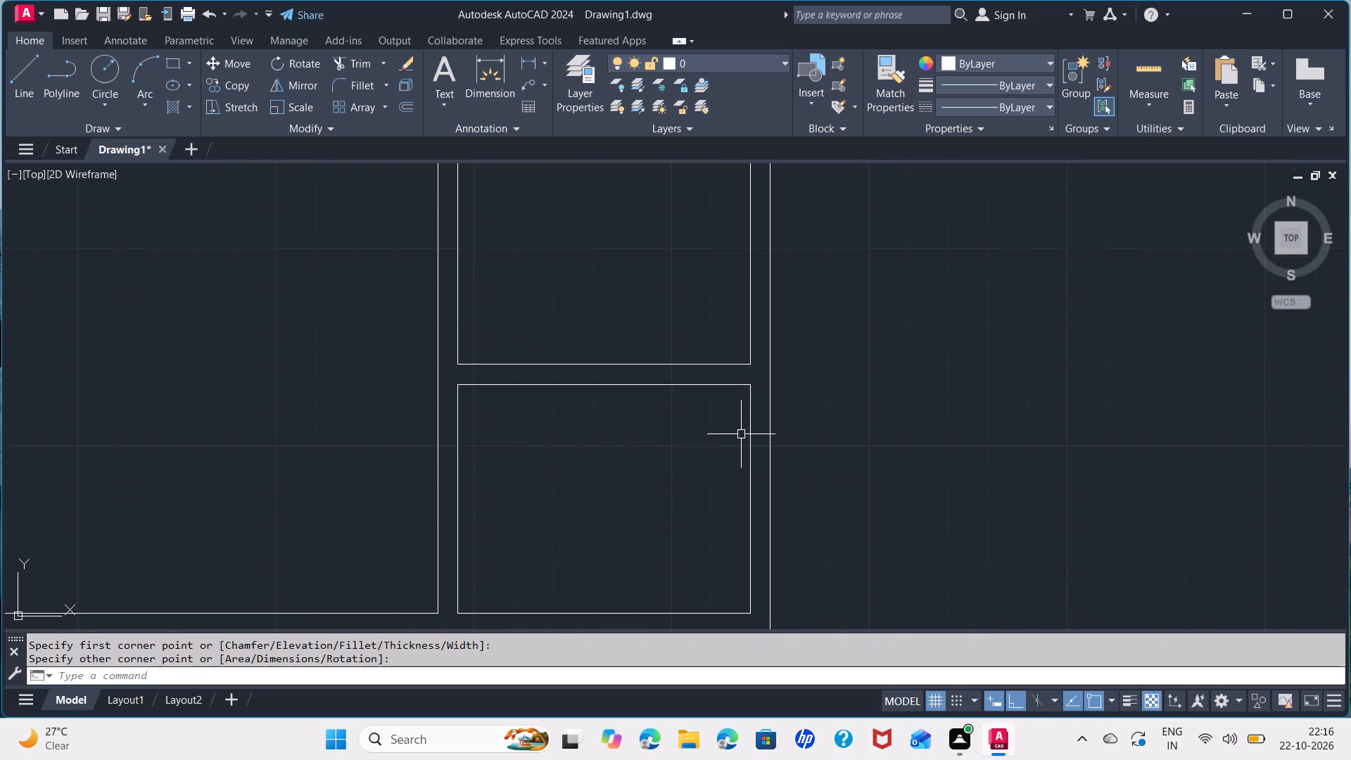
key(space)
click(752, 359)
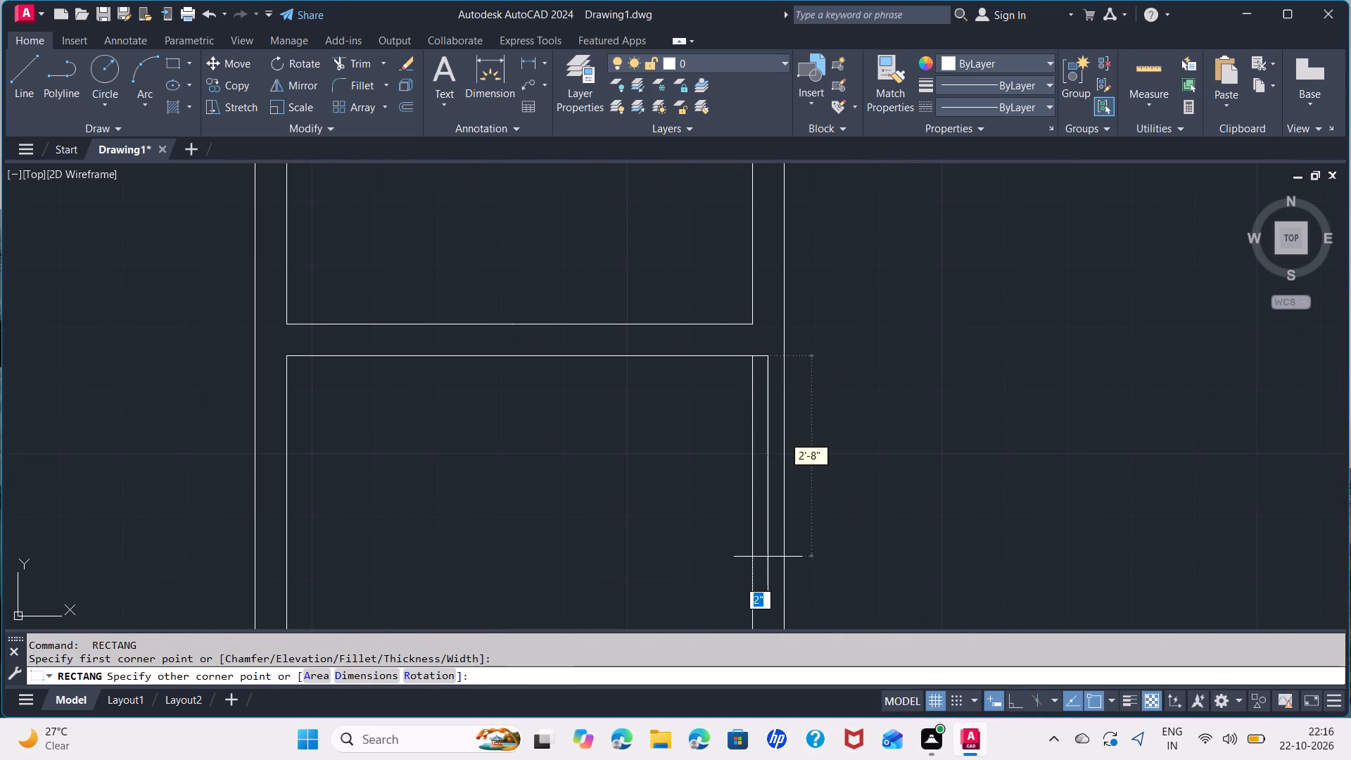
click(784, 585)
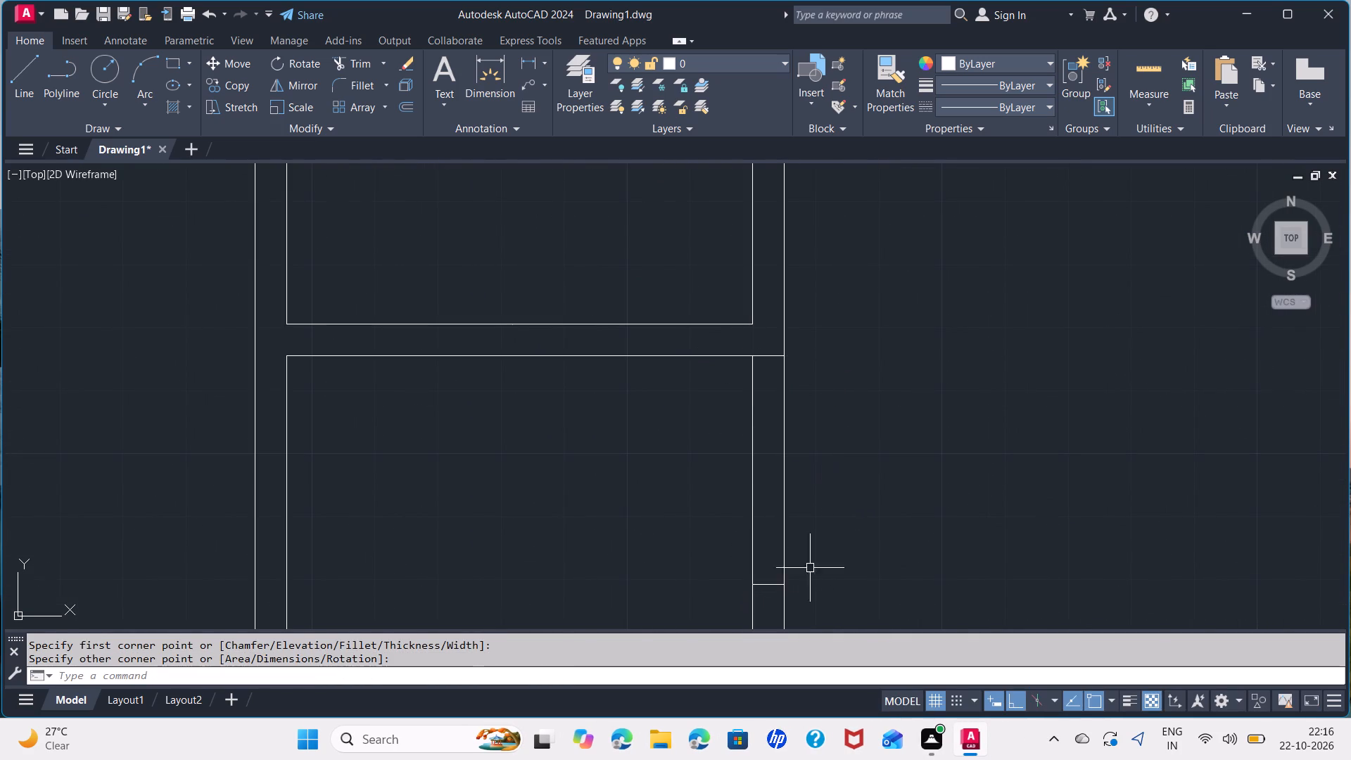
Draw a flat rectangle across the right outer wall's thickness, level with the lower right-hand small room's inner bottom edge.
middle_drag(877, 563, 912, 293)
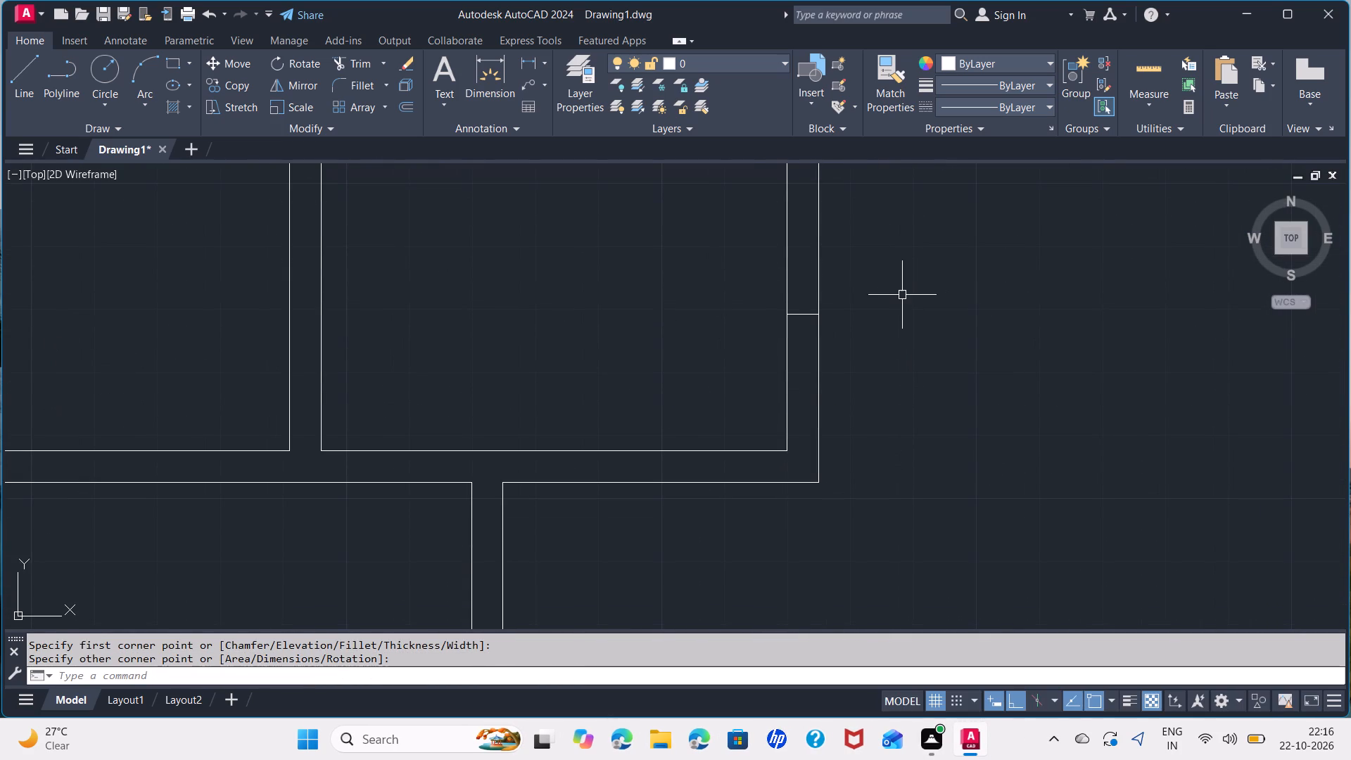
key(space)
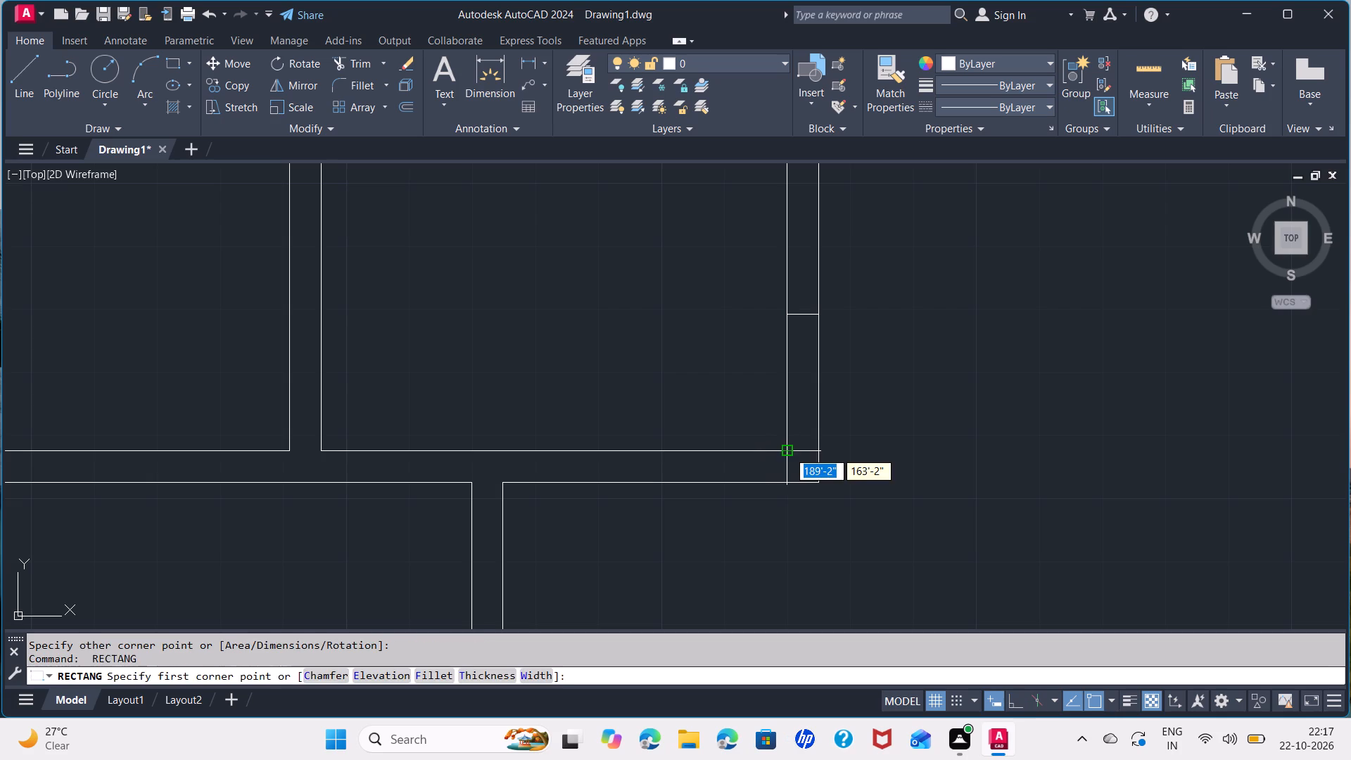
click(788, 451)
click(820, 449)
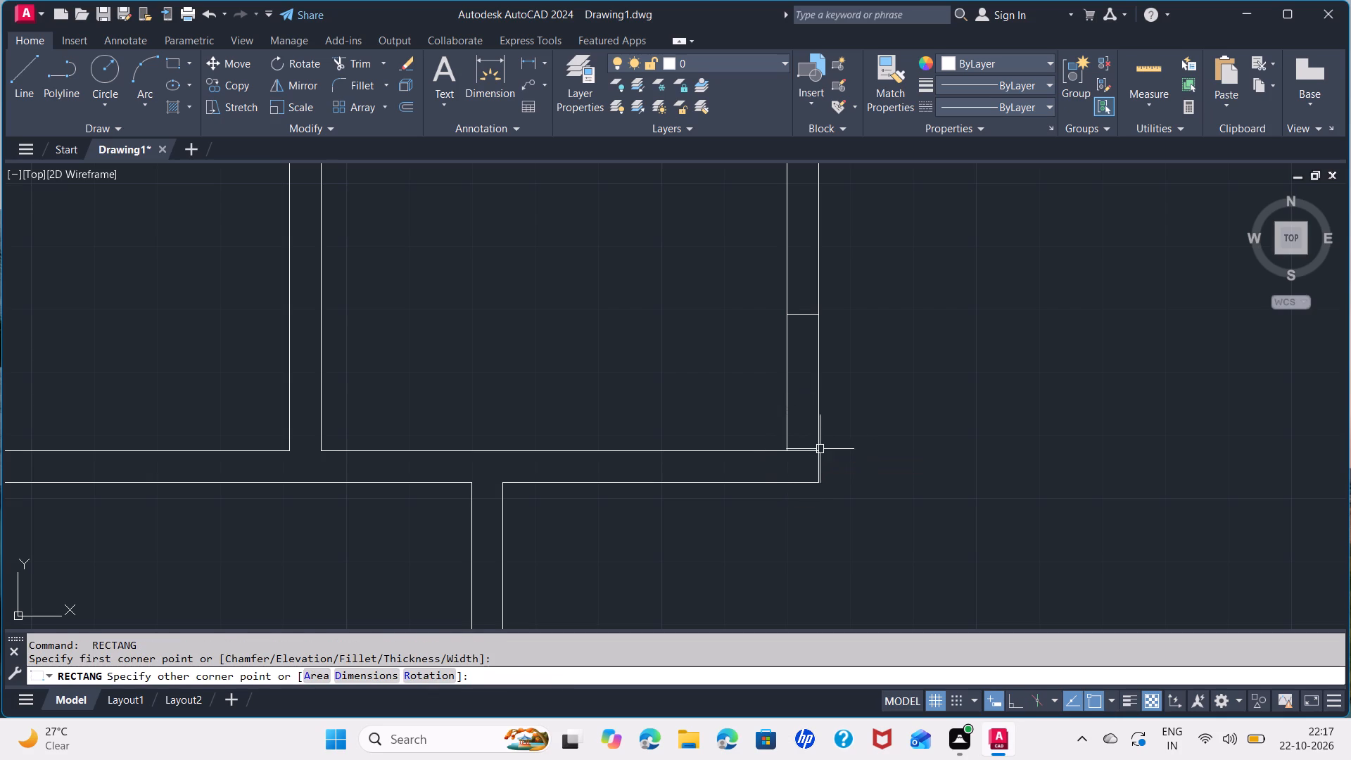
Draw a rectangle about 2'-6" long within the right outer wall, starting level with the upper right-hand small room's inner bottom edge.
key(space)
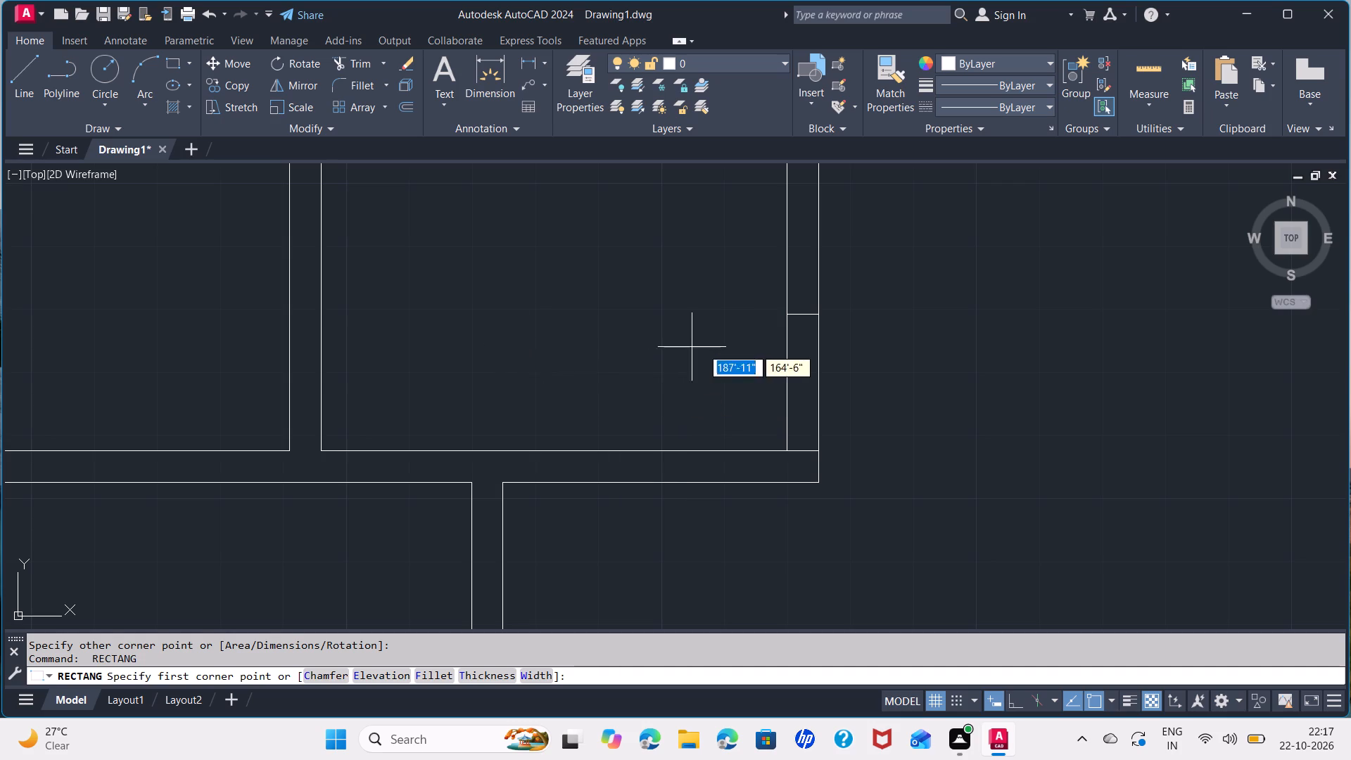
middle_drag(780, 359, 698, 525)
scroll(726, 455, down, 1)
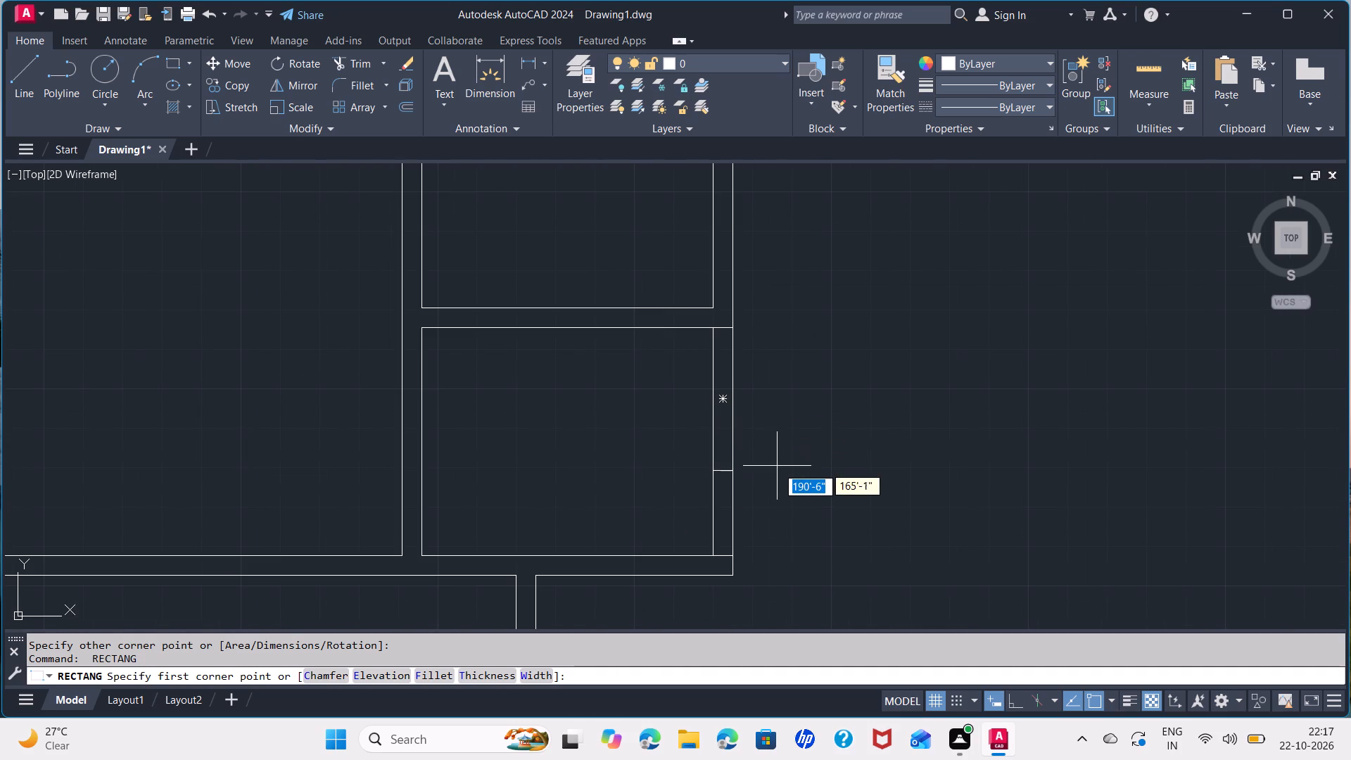
scroll(777, 469, down, 1)
middle_drag(786, 381, 786, 521)
scroll(716, 469, up, 1)
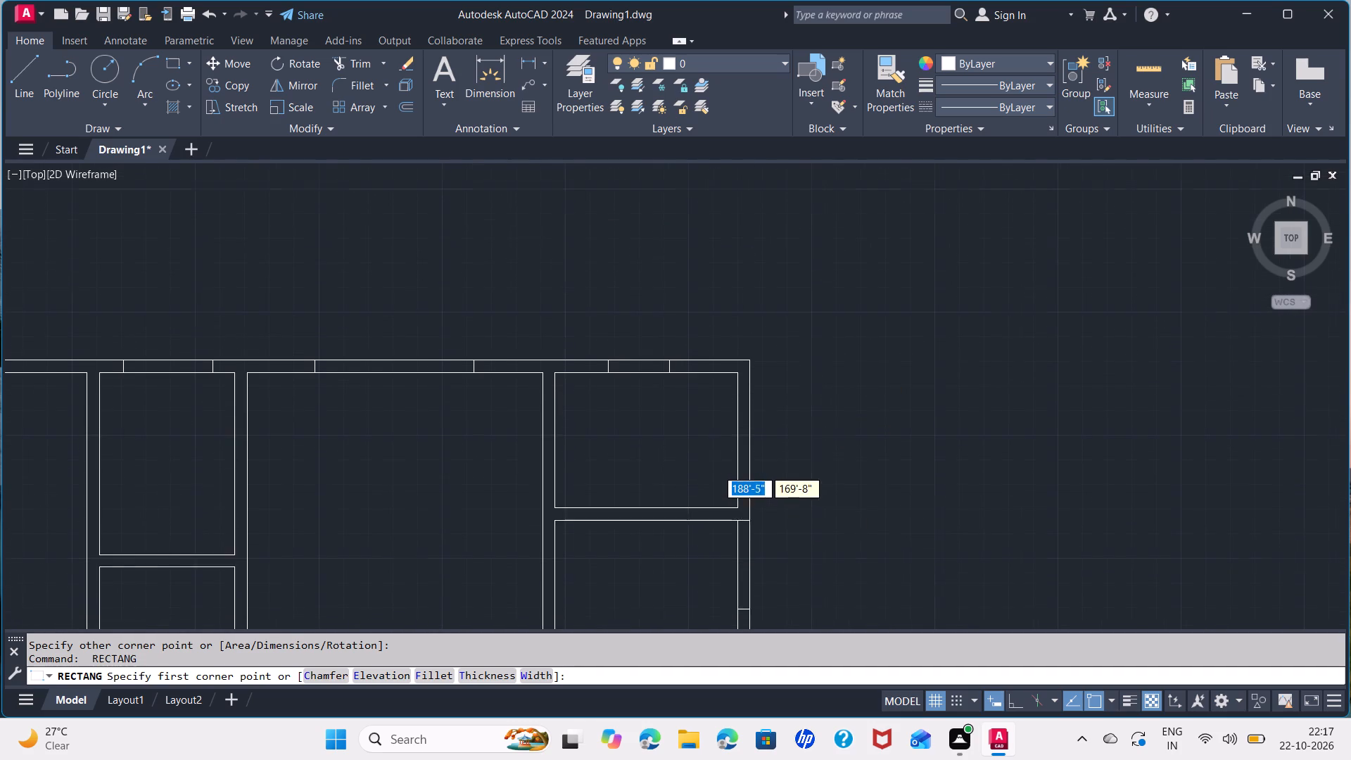
scroll(716, 469, up, 2)
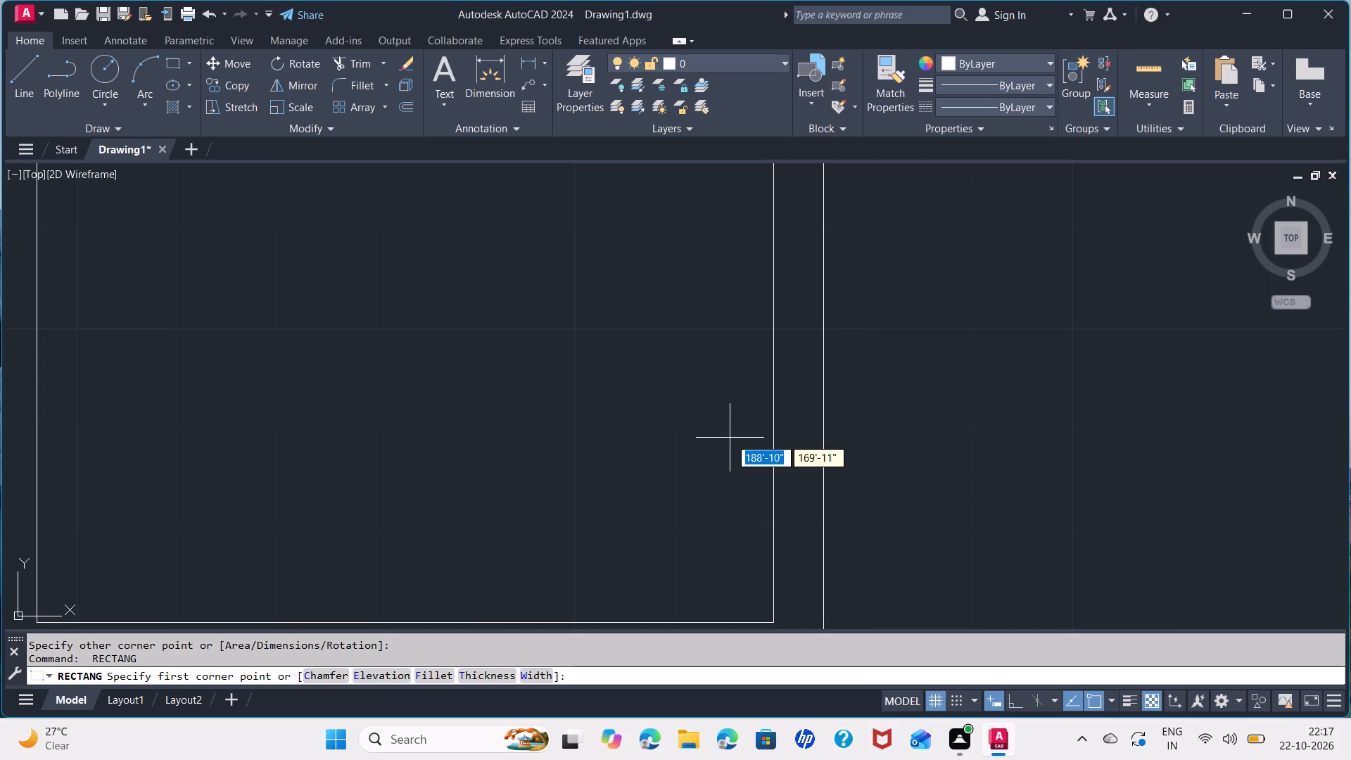
scroll(763, 422, down, 2)
key(space)
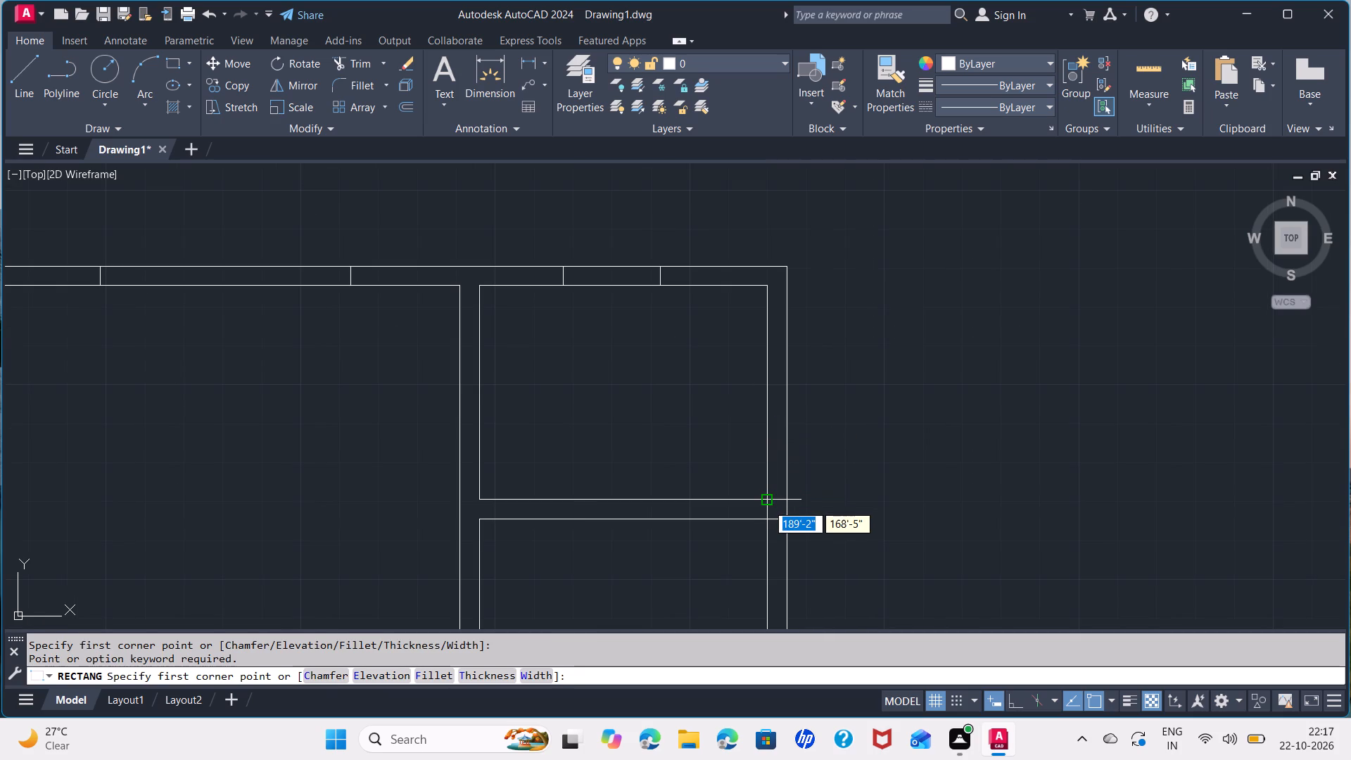
click(767, 498)
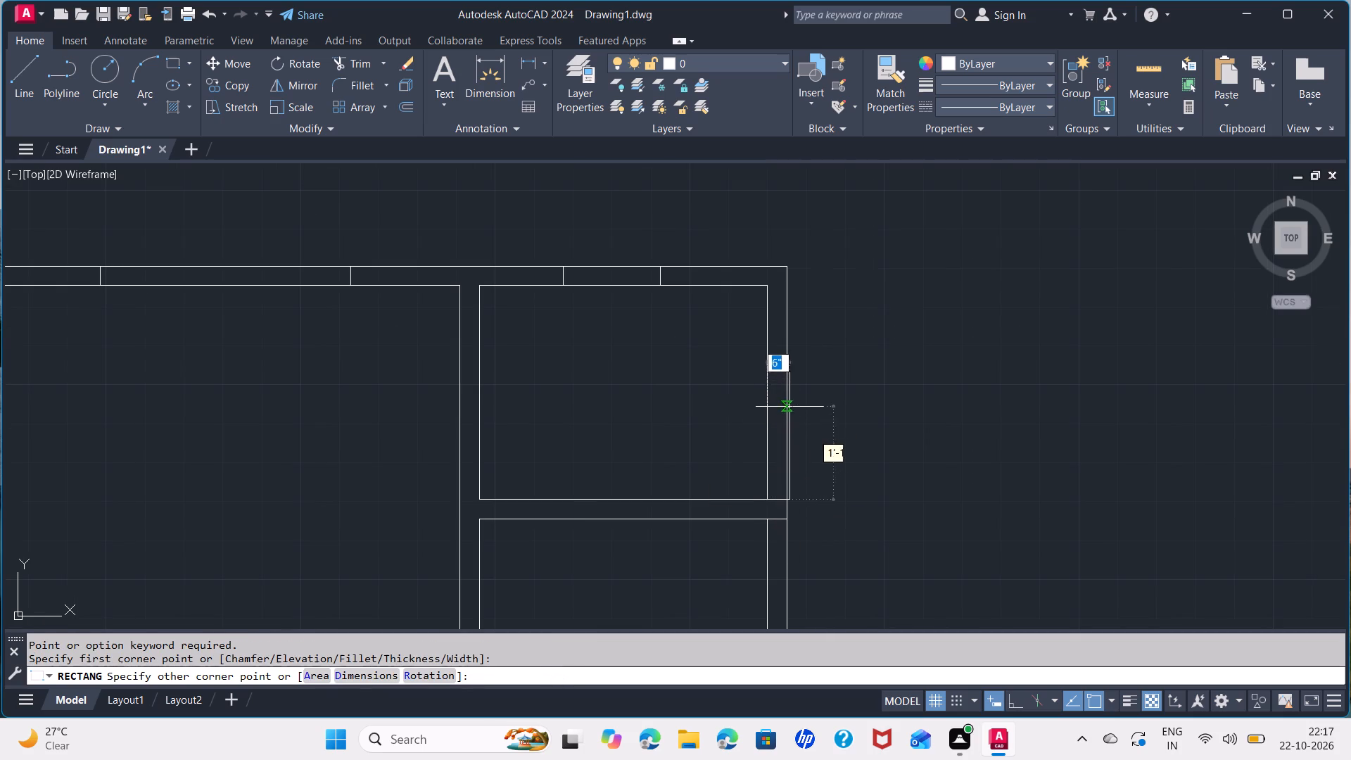
click(789, 388)
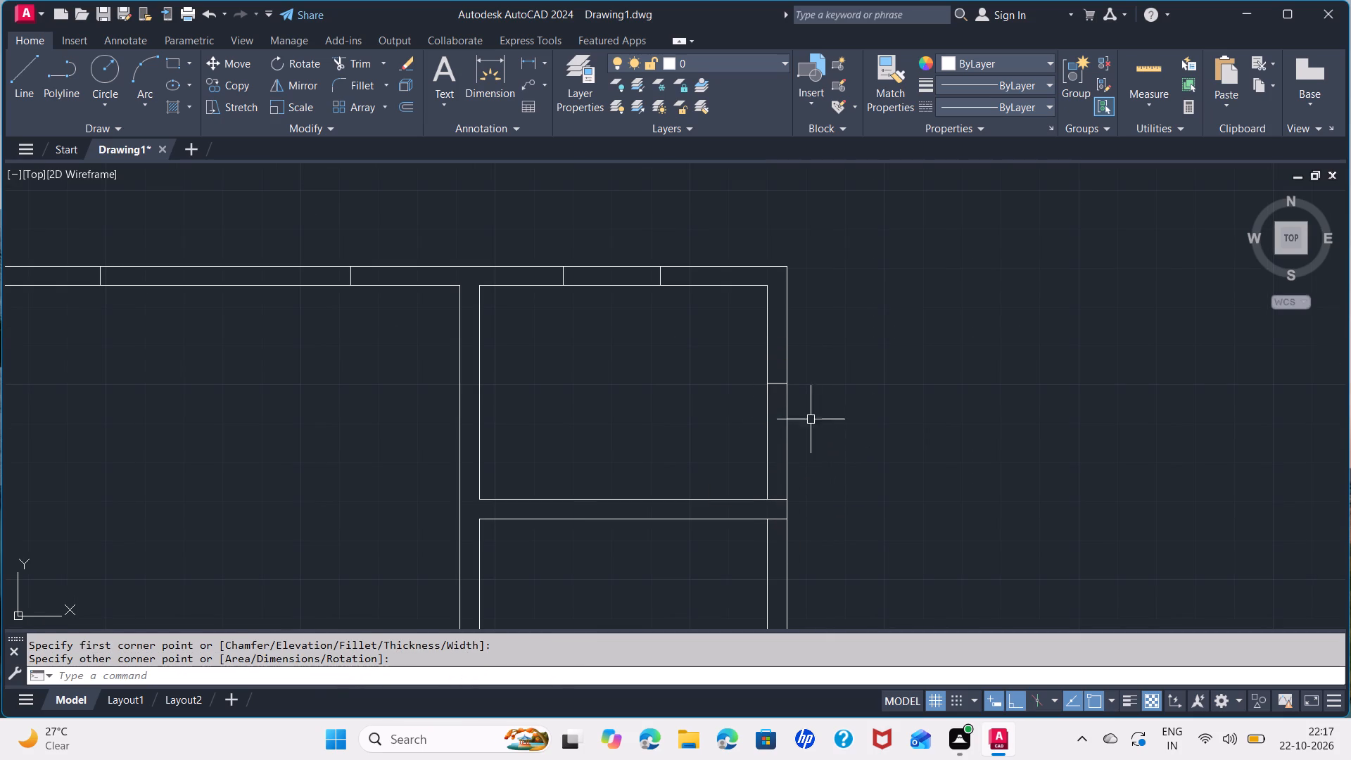
Draw a rectangle about 8" wide and 2'-6" long against the outside of the upper right-hand room's wall opening.
key(space)
click(791, 382)
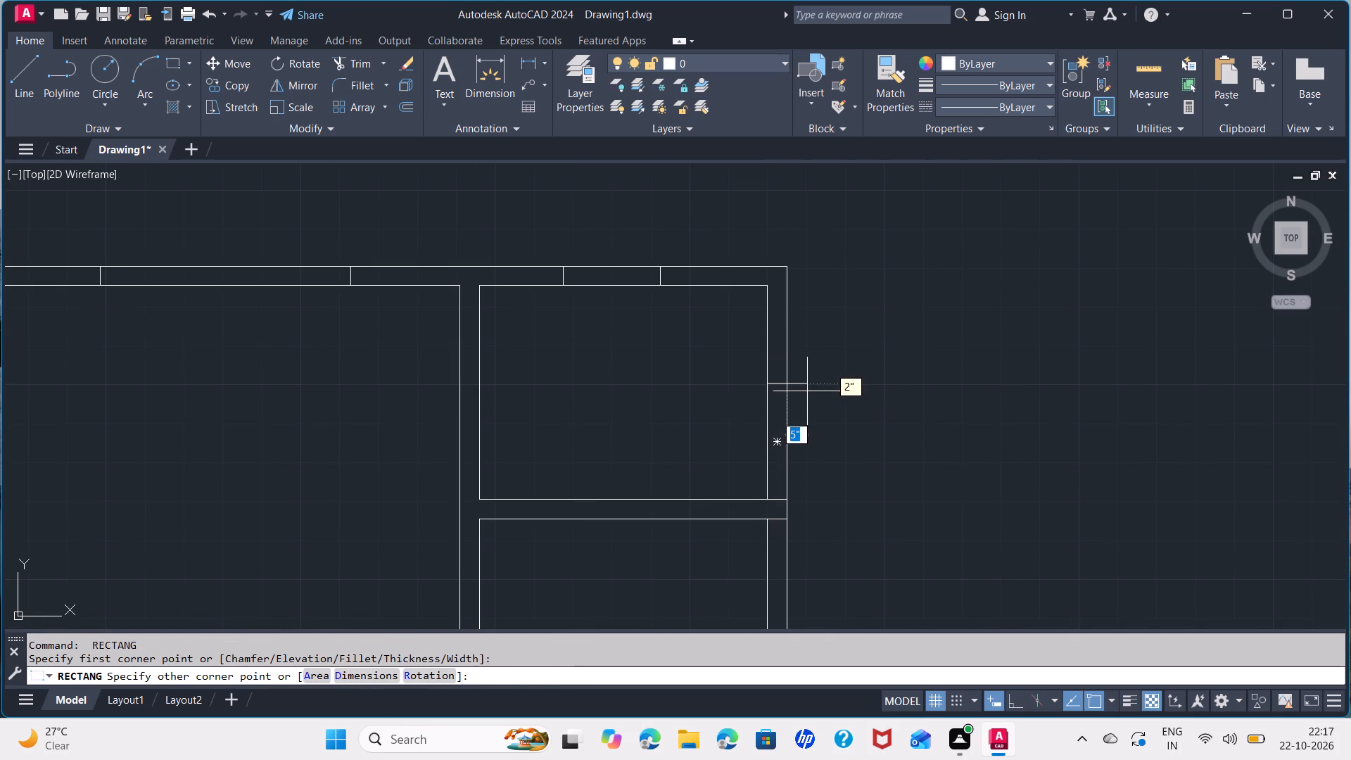
click(817, 495)
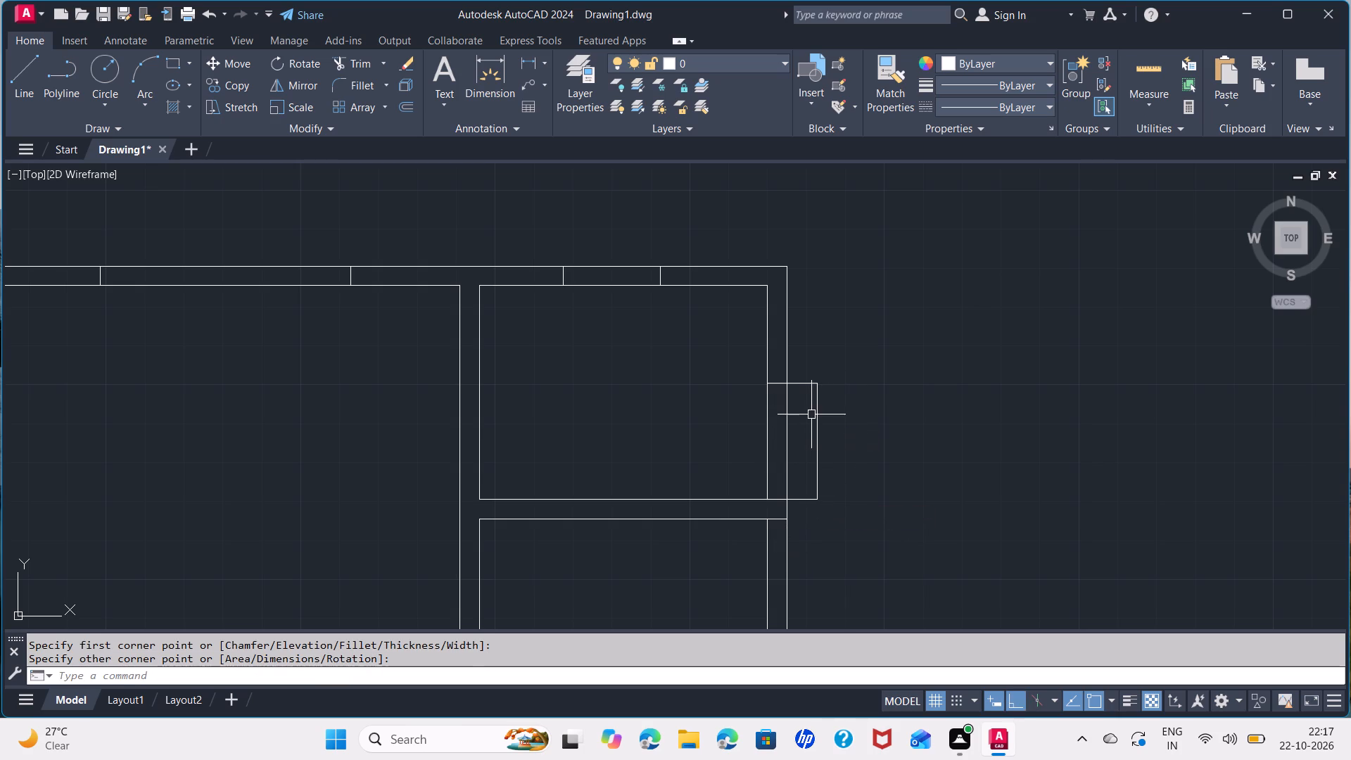
Copy the outside rectangle about 8" outward so the two sit side by side.
click(819, 443)
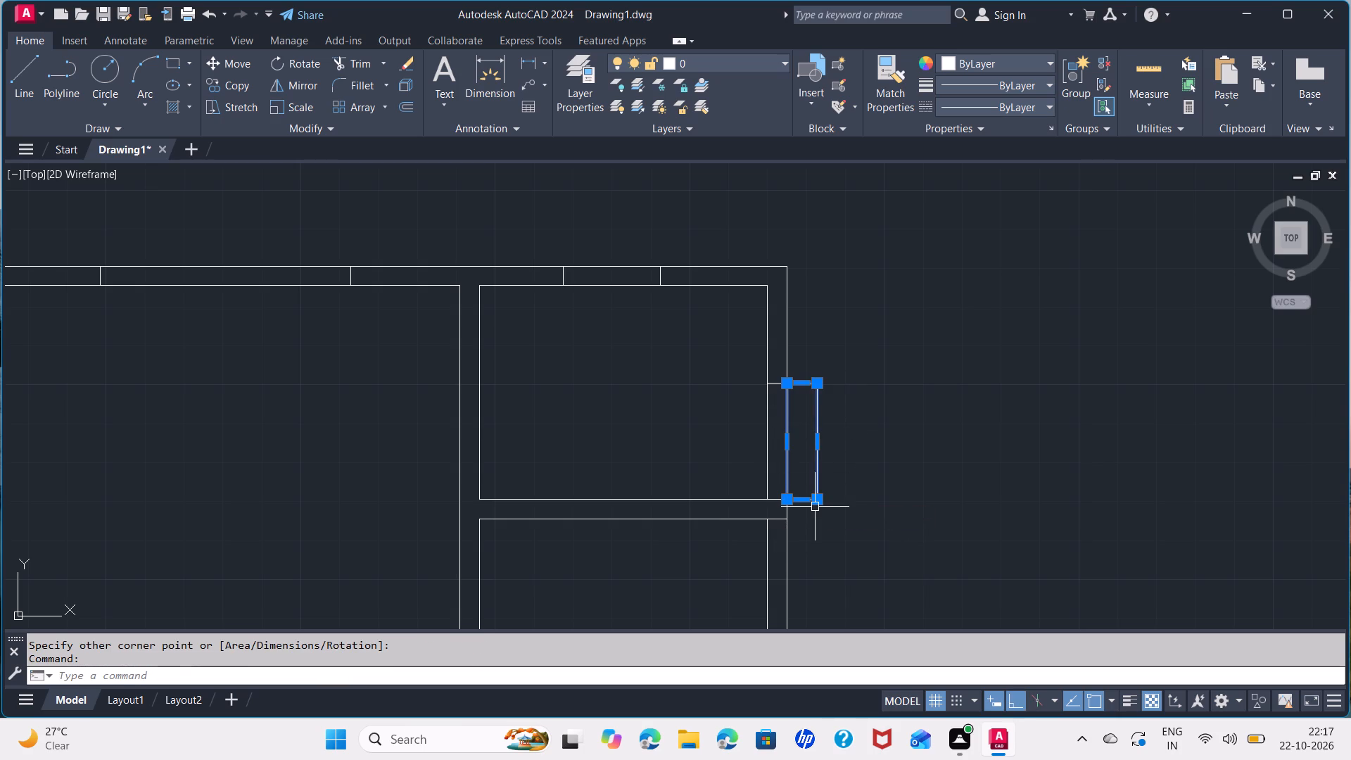
key(c)
key(o)
key(Return)
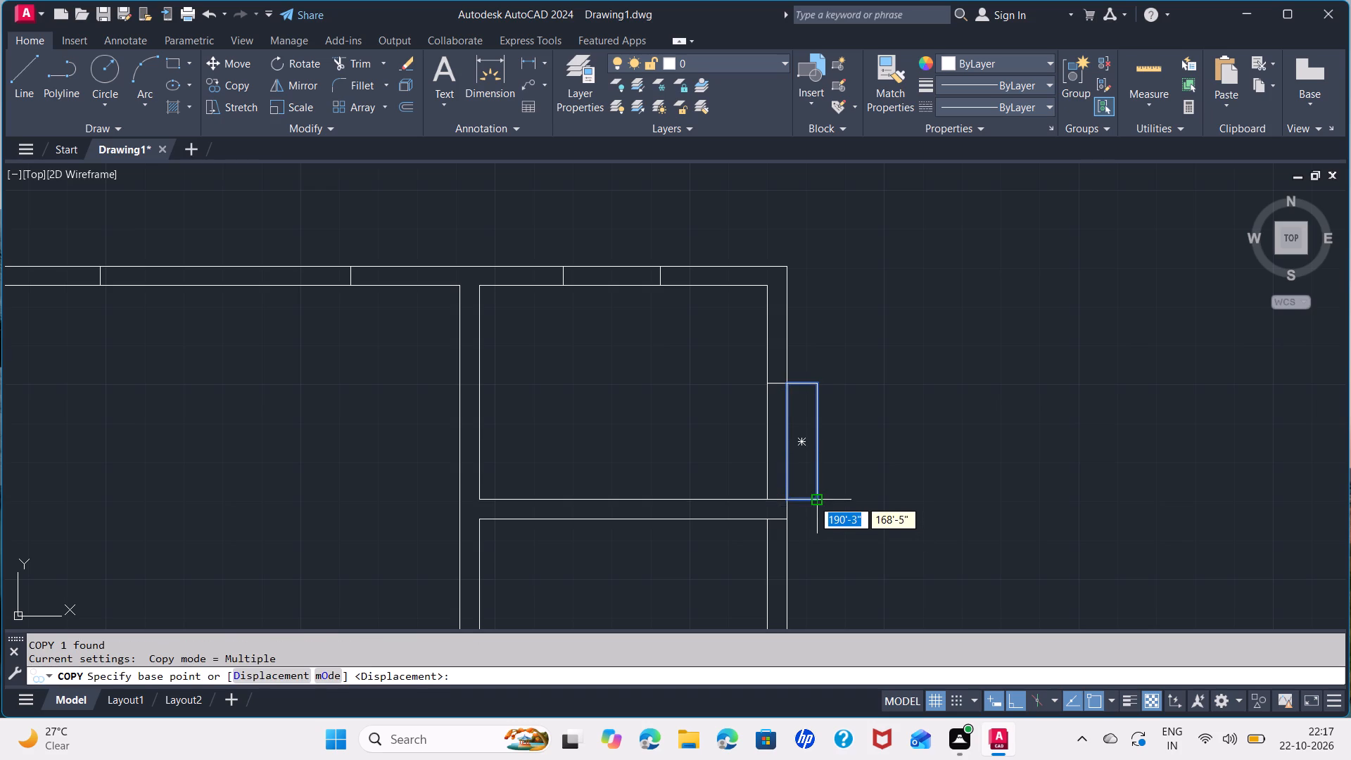
click(785, 501)
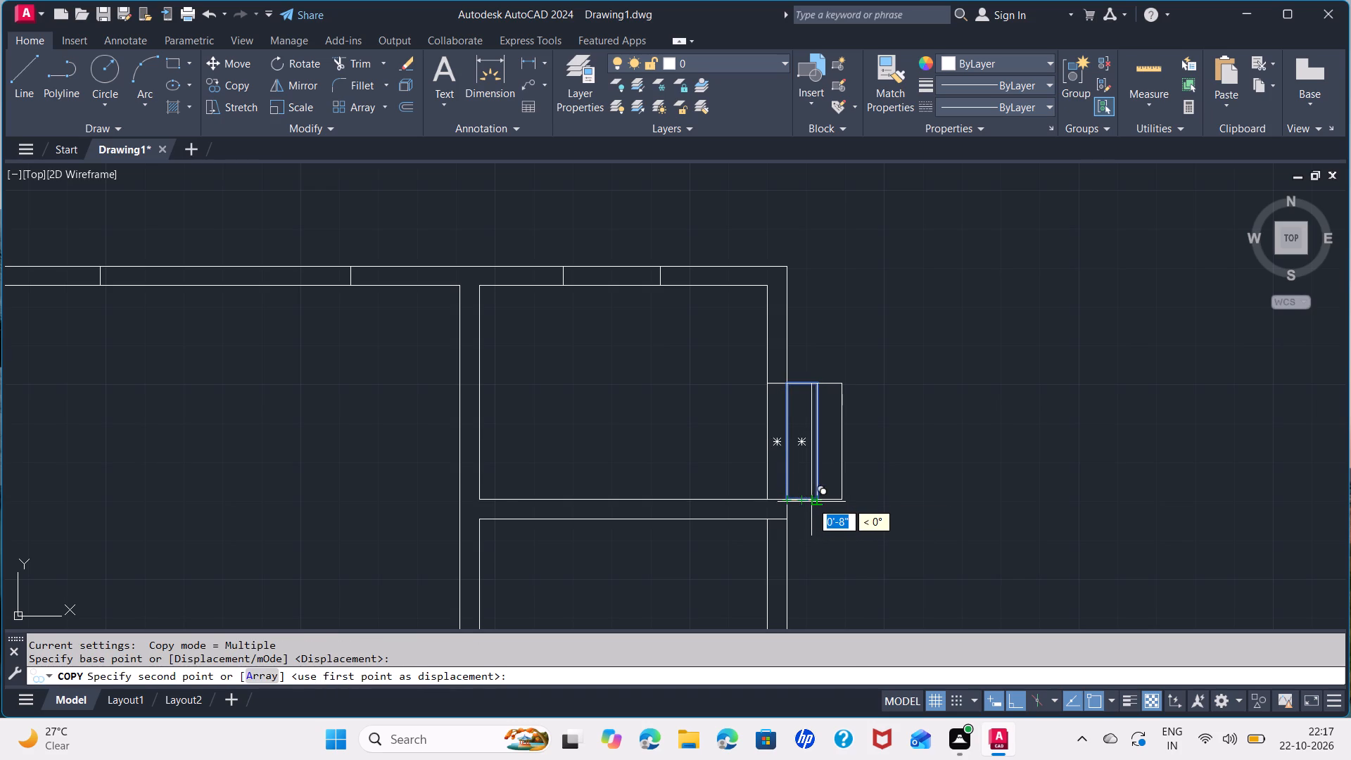
click(813, 501)
key(space)
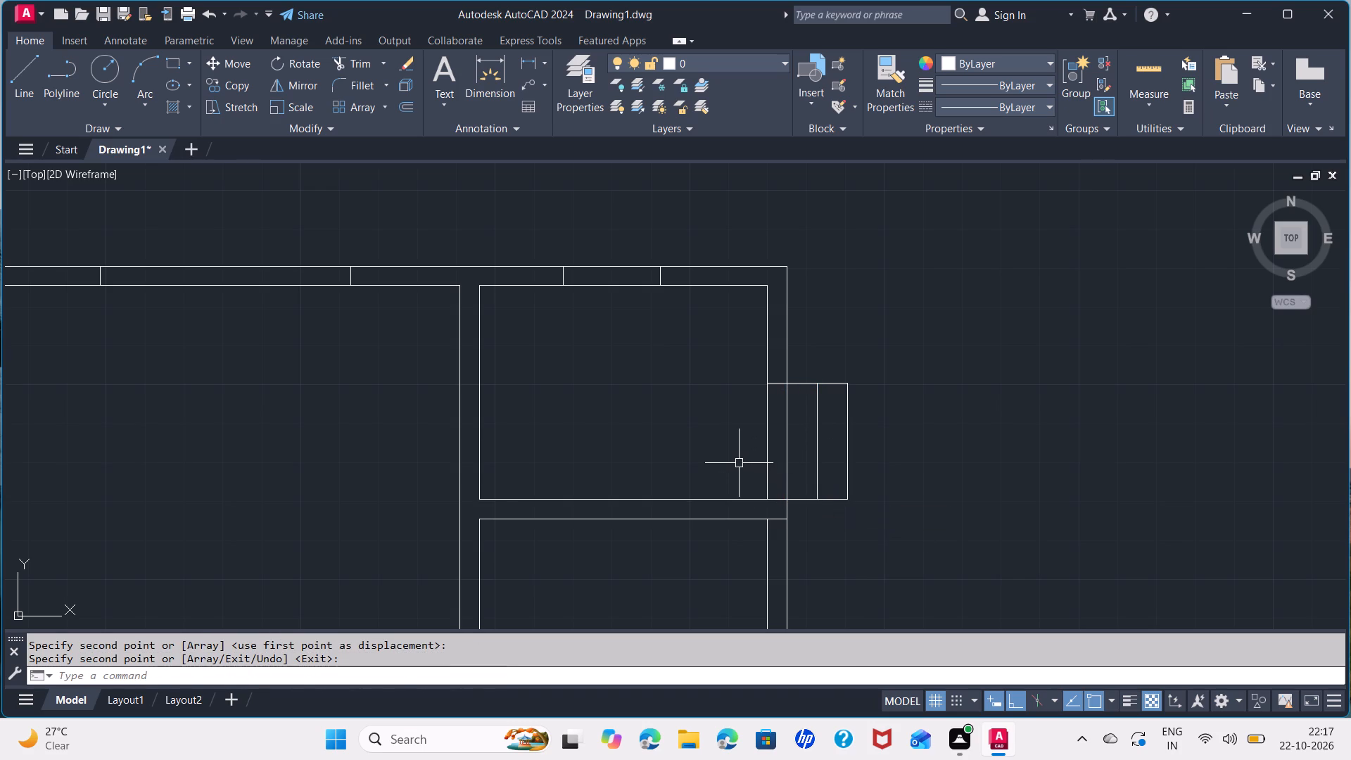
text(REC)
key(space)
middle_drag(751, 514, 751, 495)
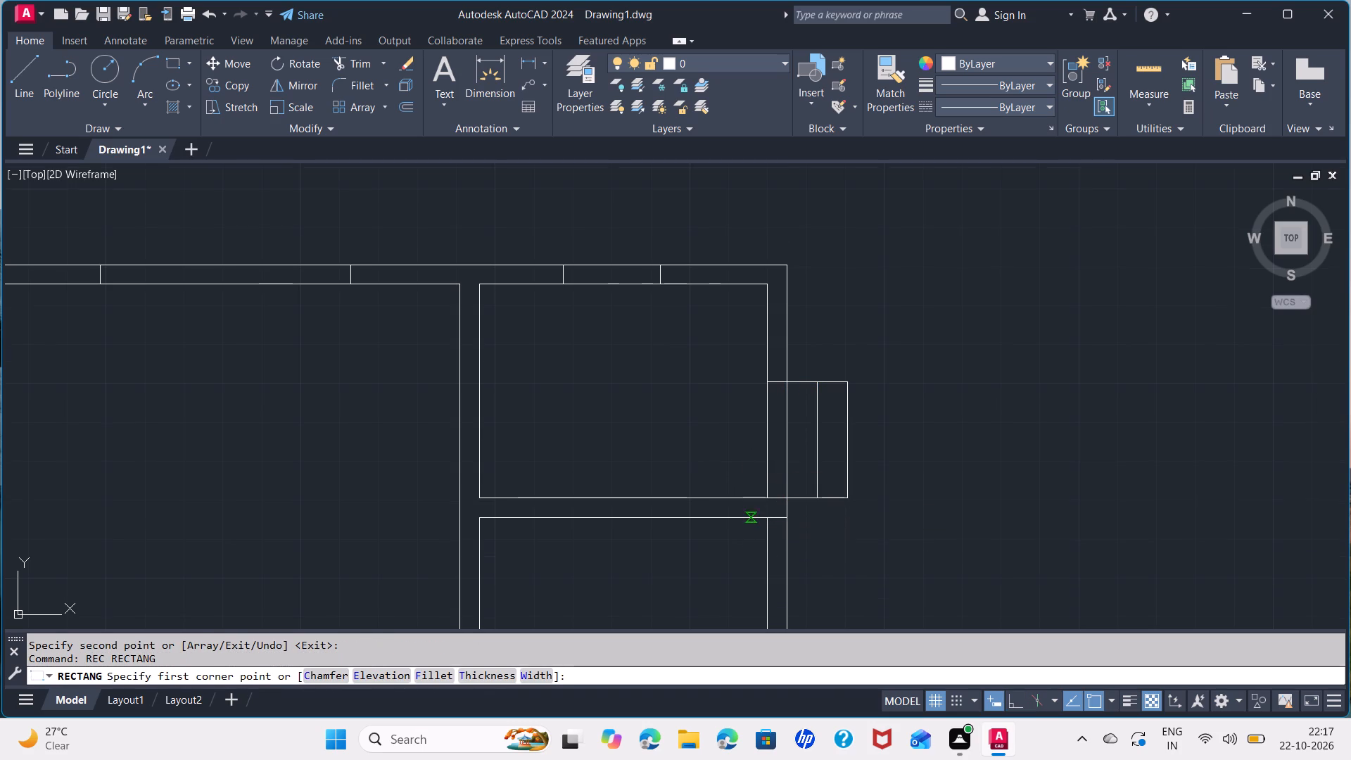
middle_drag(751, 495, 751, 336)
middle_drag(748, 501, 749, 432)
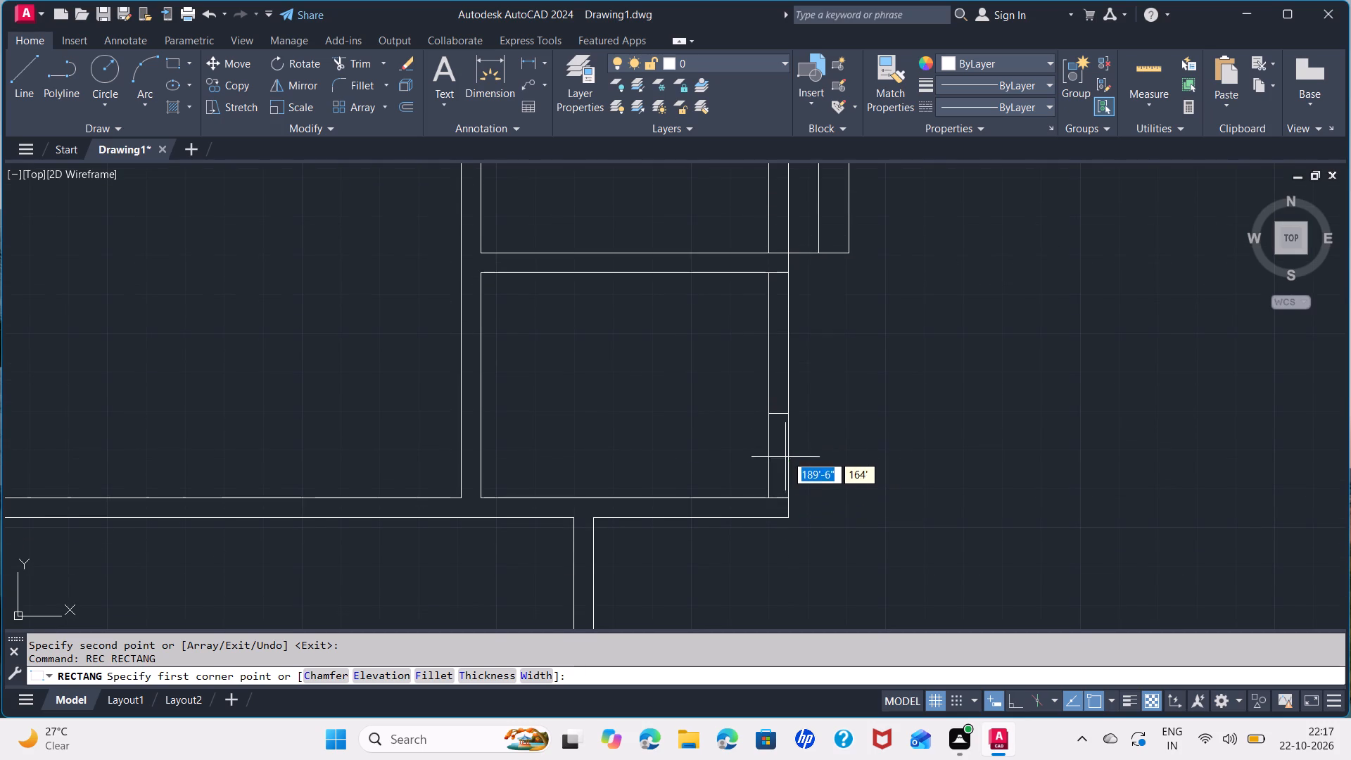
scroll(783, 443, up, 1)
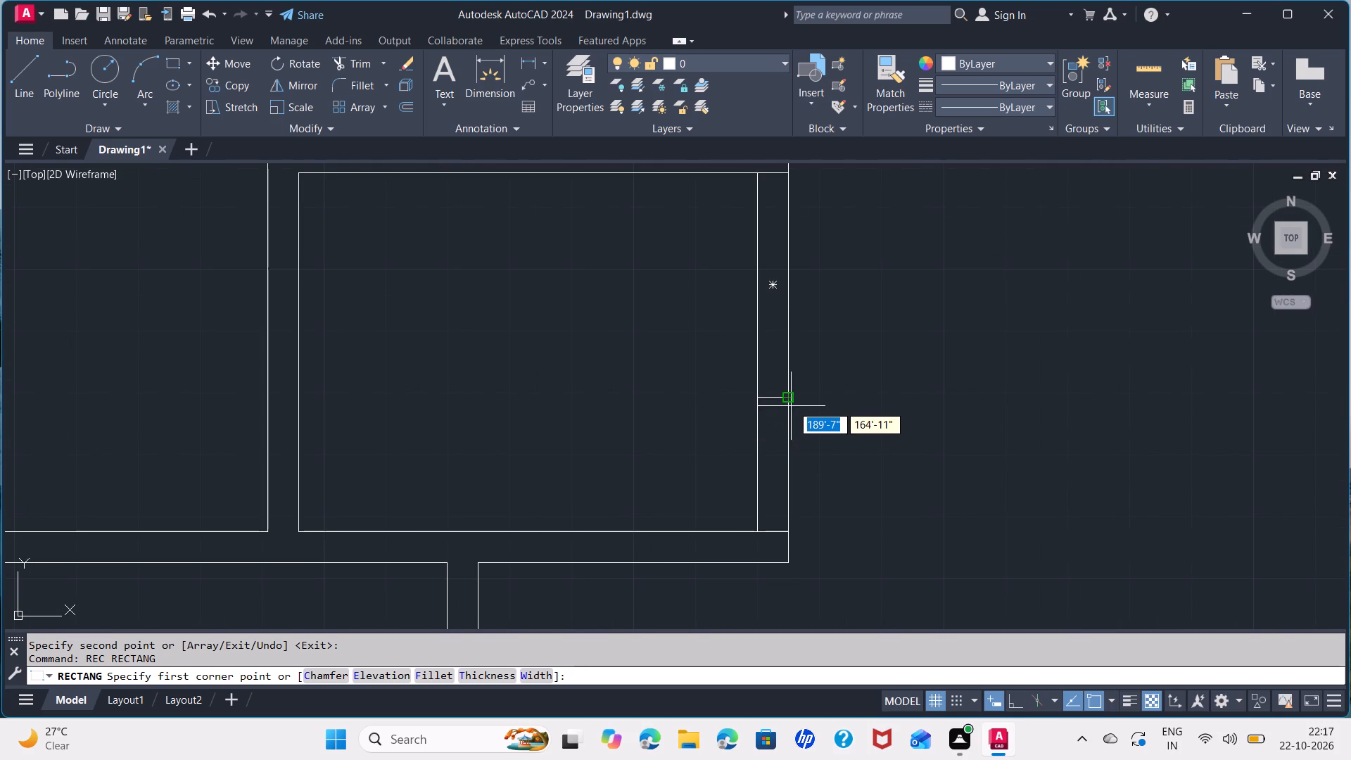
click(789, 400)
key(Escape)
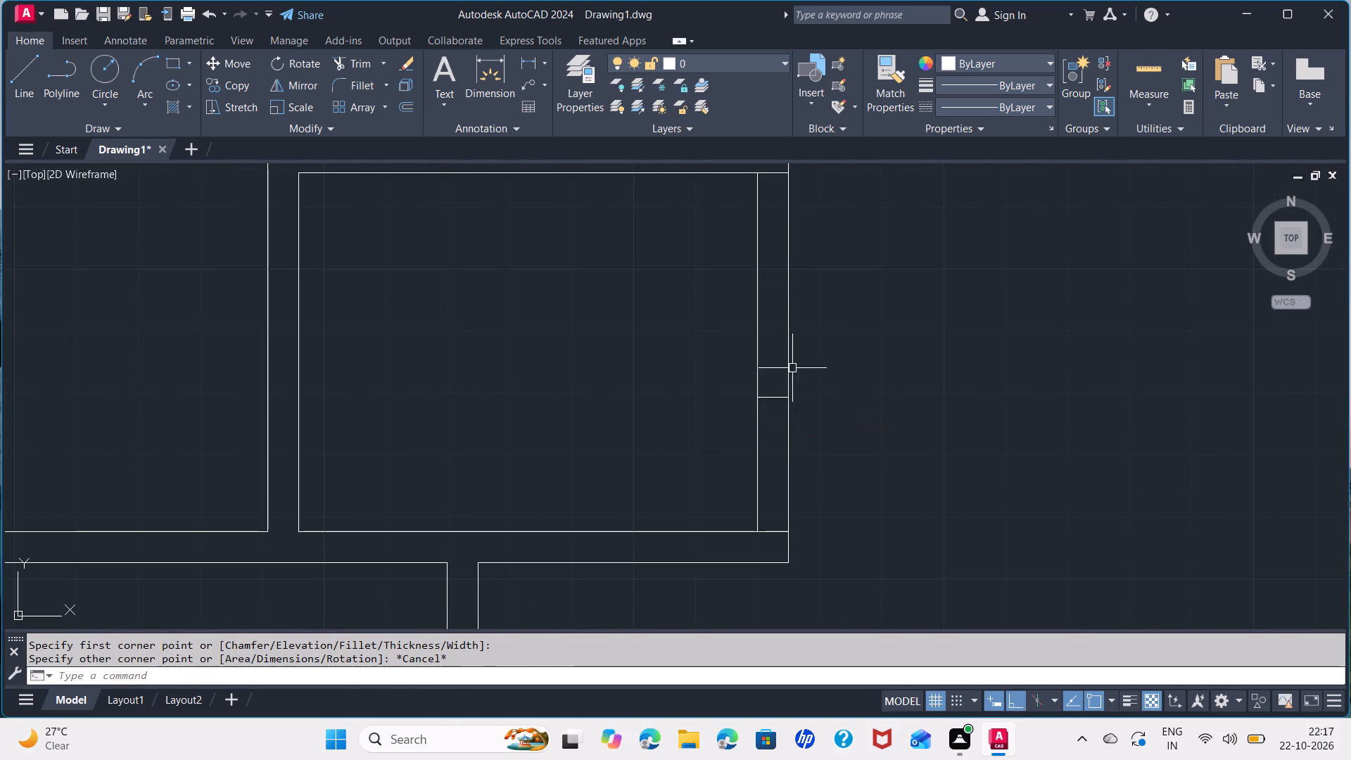
Copy both outside rectangles down the right outer wall, level with the lower right-hand small room's inner bottom edge.
middle_drag(802, 348, 806, 595)
click(840, 388)
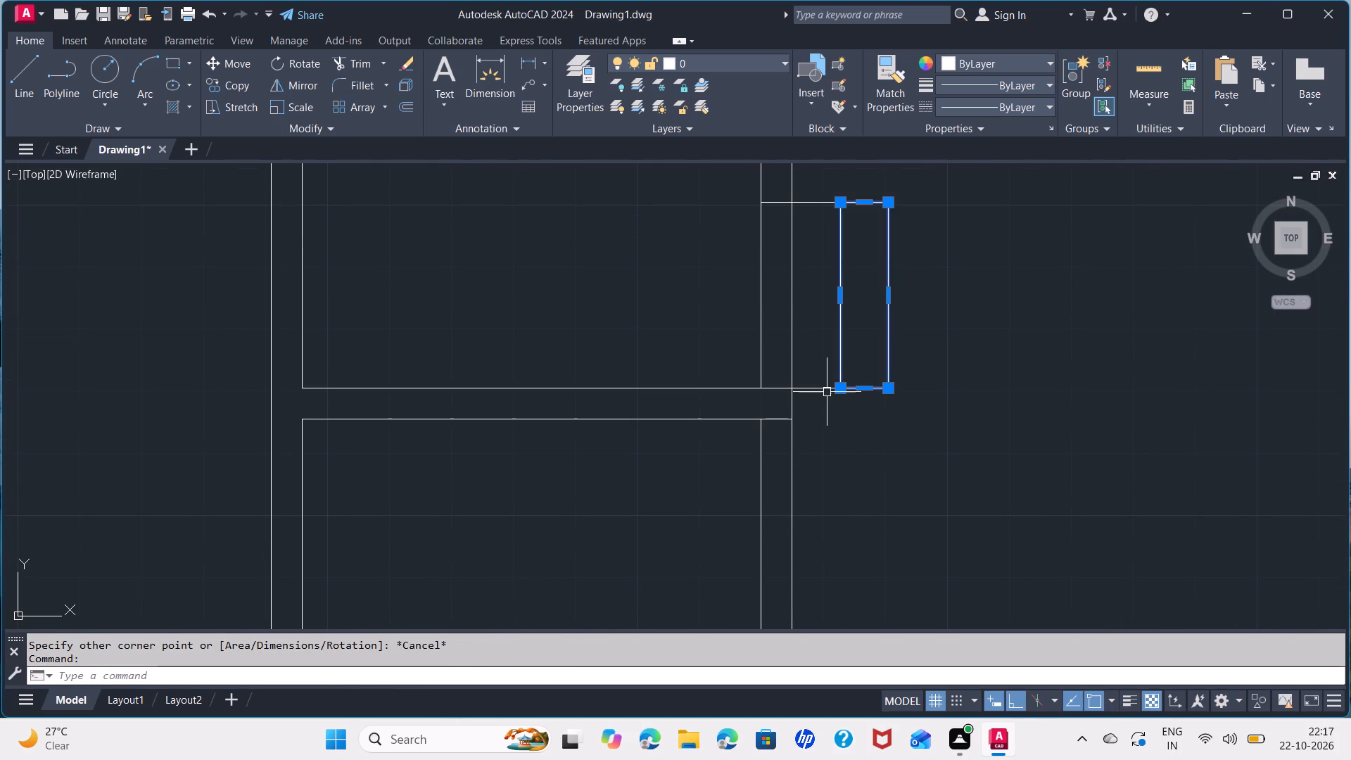
click(821, 390)
key(c)
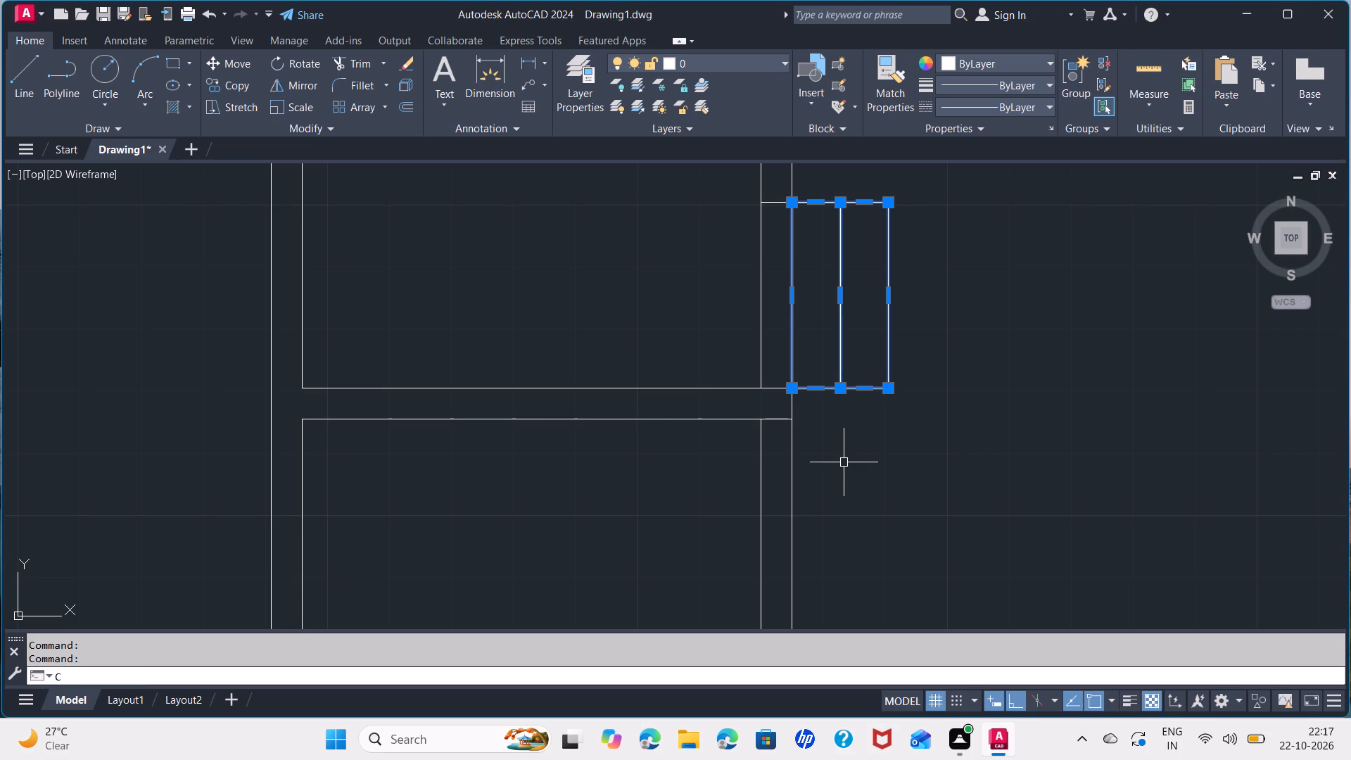
key(o)
key(Return)
click(793, 387)
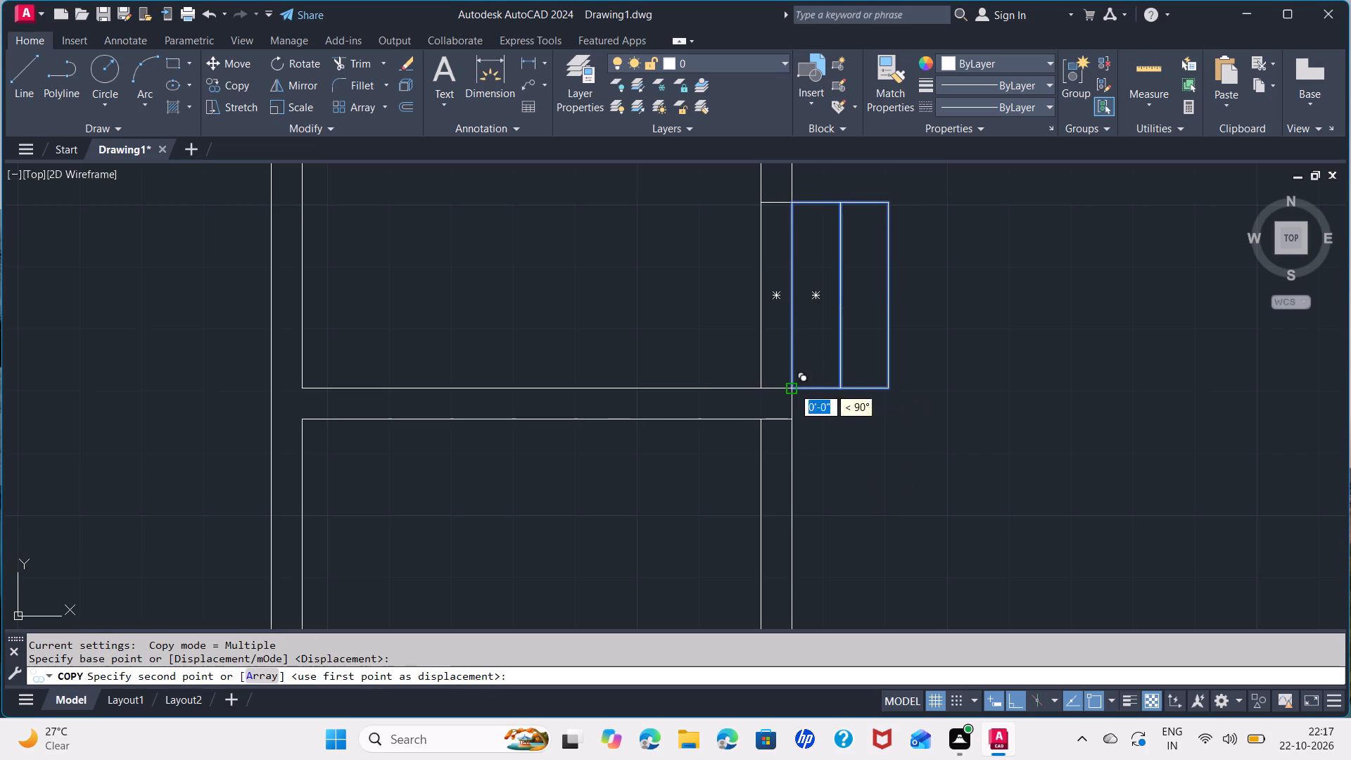
scroll(811, 564, down, 2)
middle_drag(811, 564, 811, 436)
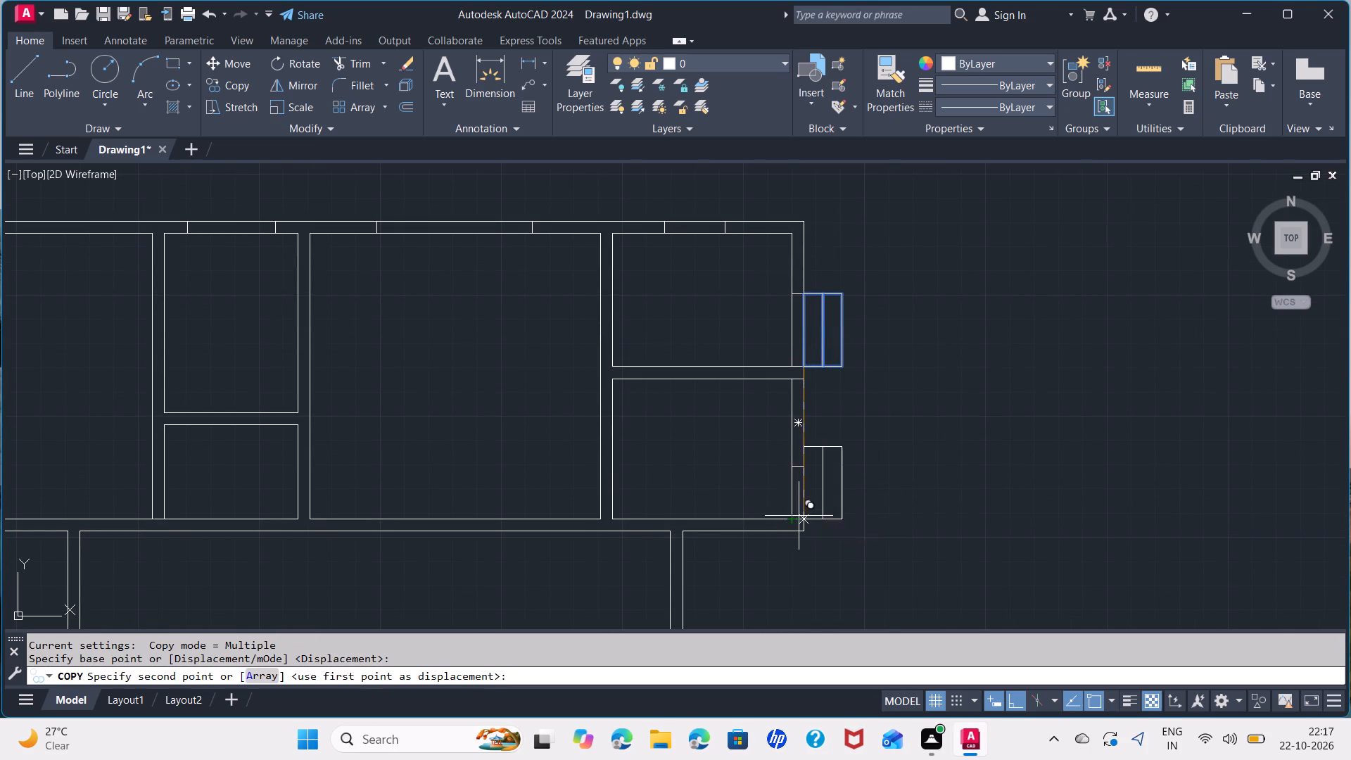
click(806, 516)
key(space)
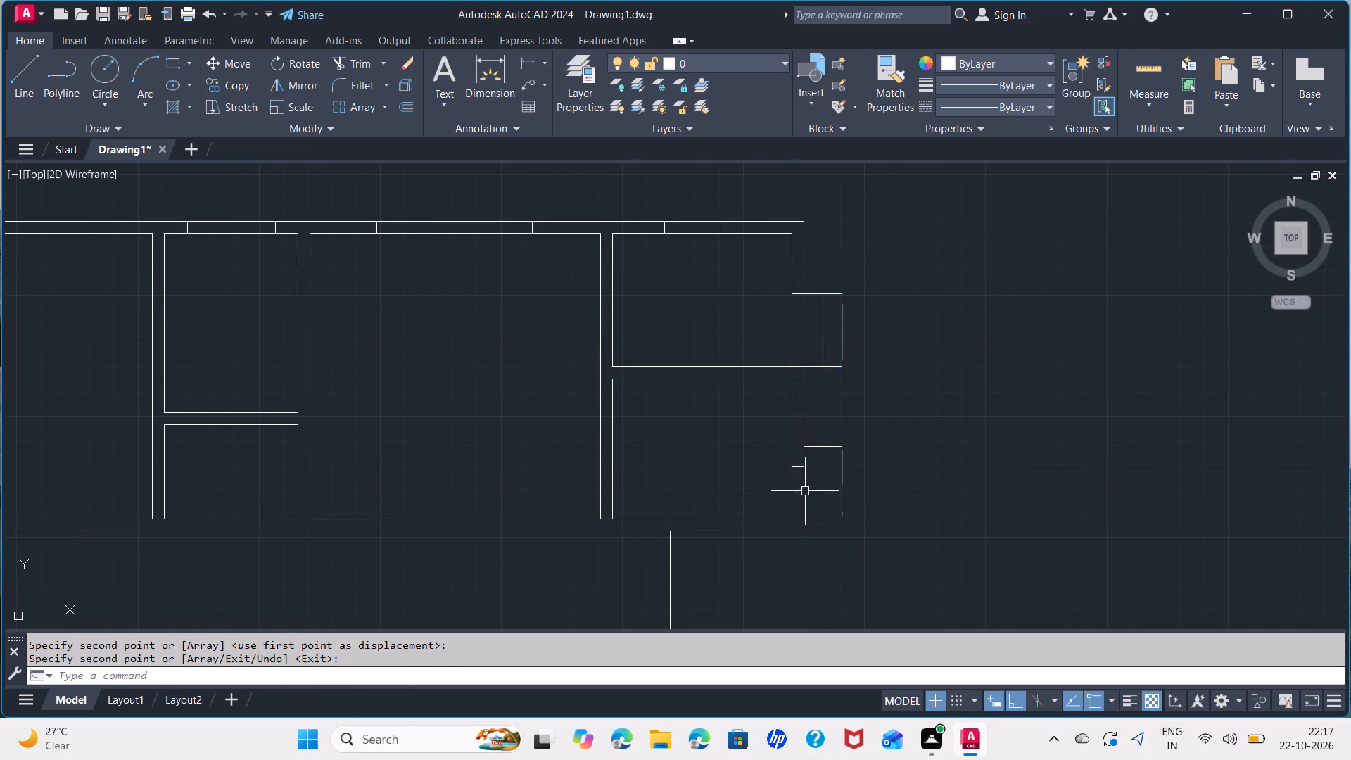
Stretch the lower edge of the lower right-hand room's wall rectangle up about 8" to the top of the copied outside rectangles.
scroll(804, 486, up, 2)
click(784, 437)
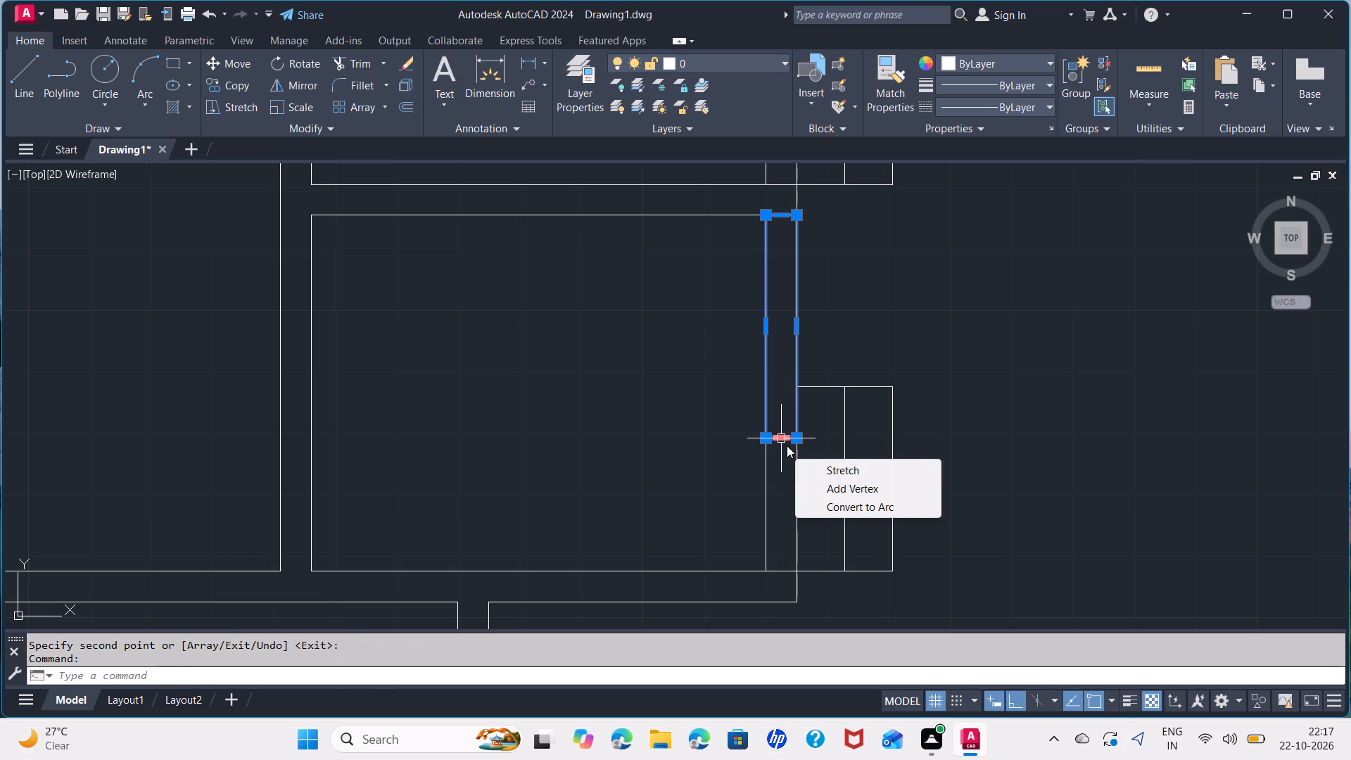
click(787, 445)
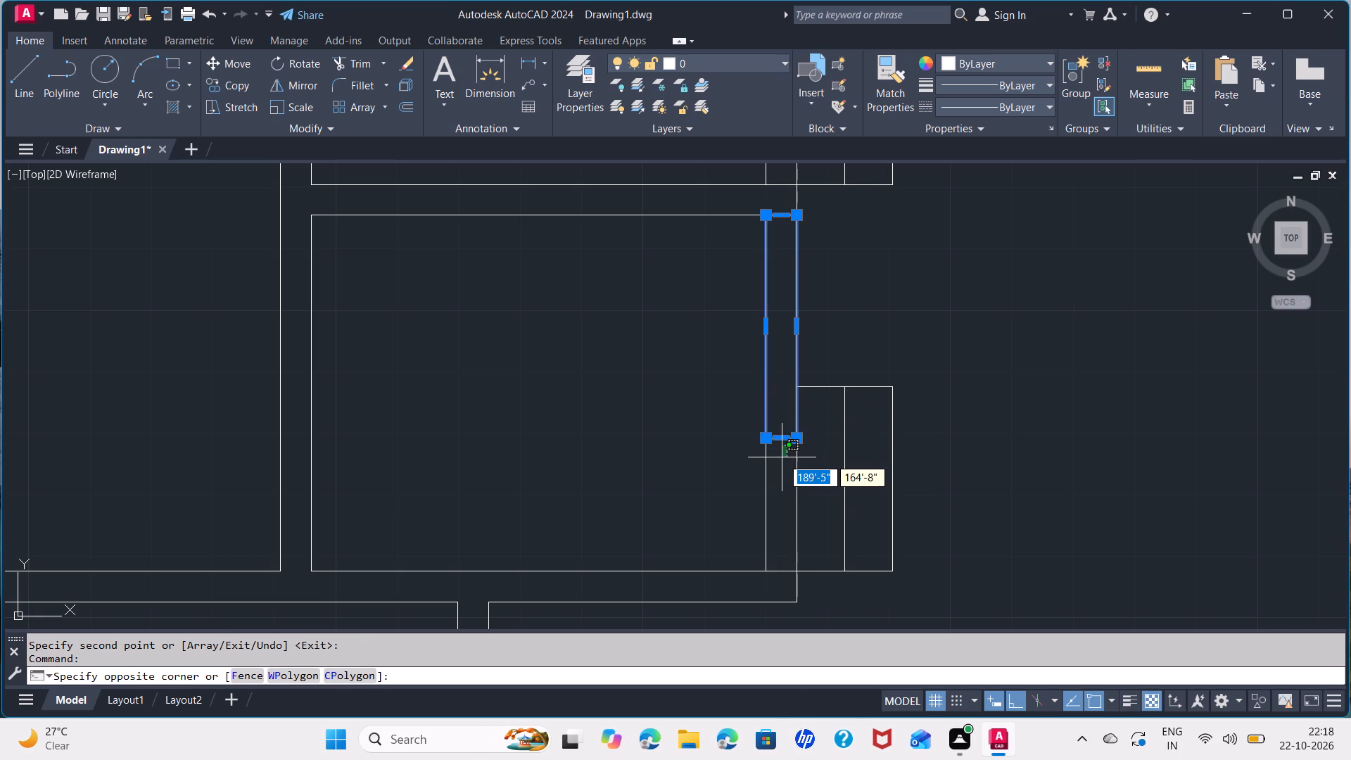
click(782, 438)
click(782, 436)
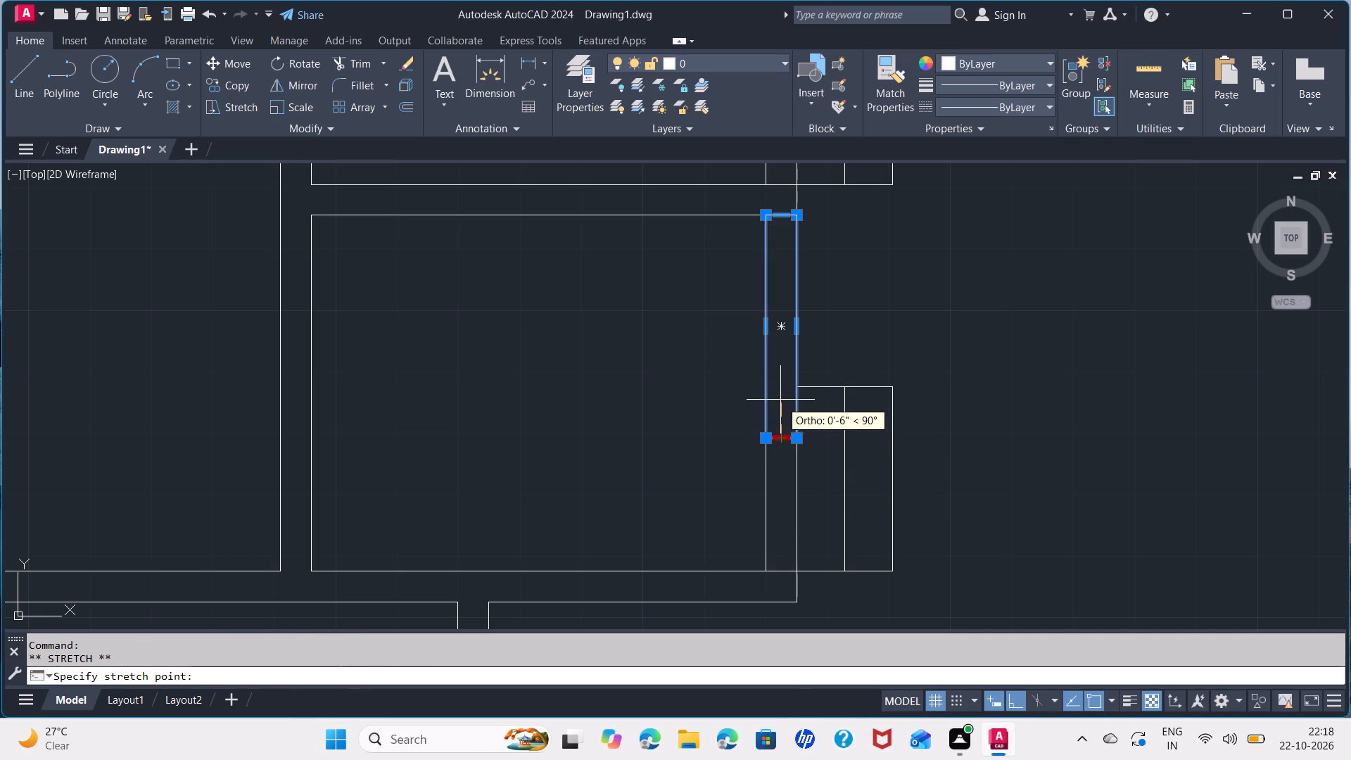
scroll(780, 389, up, 3)
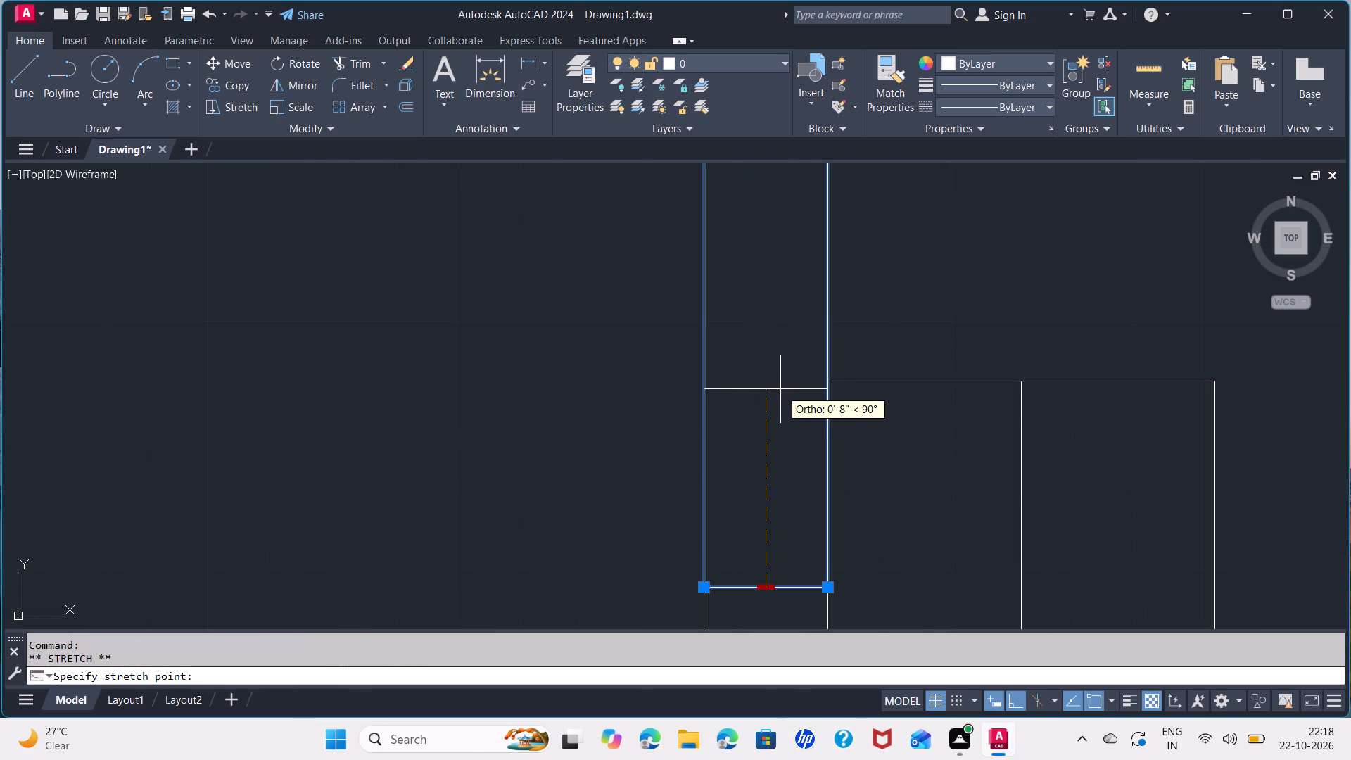
click(783, 381)
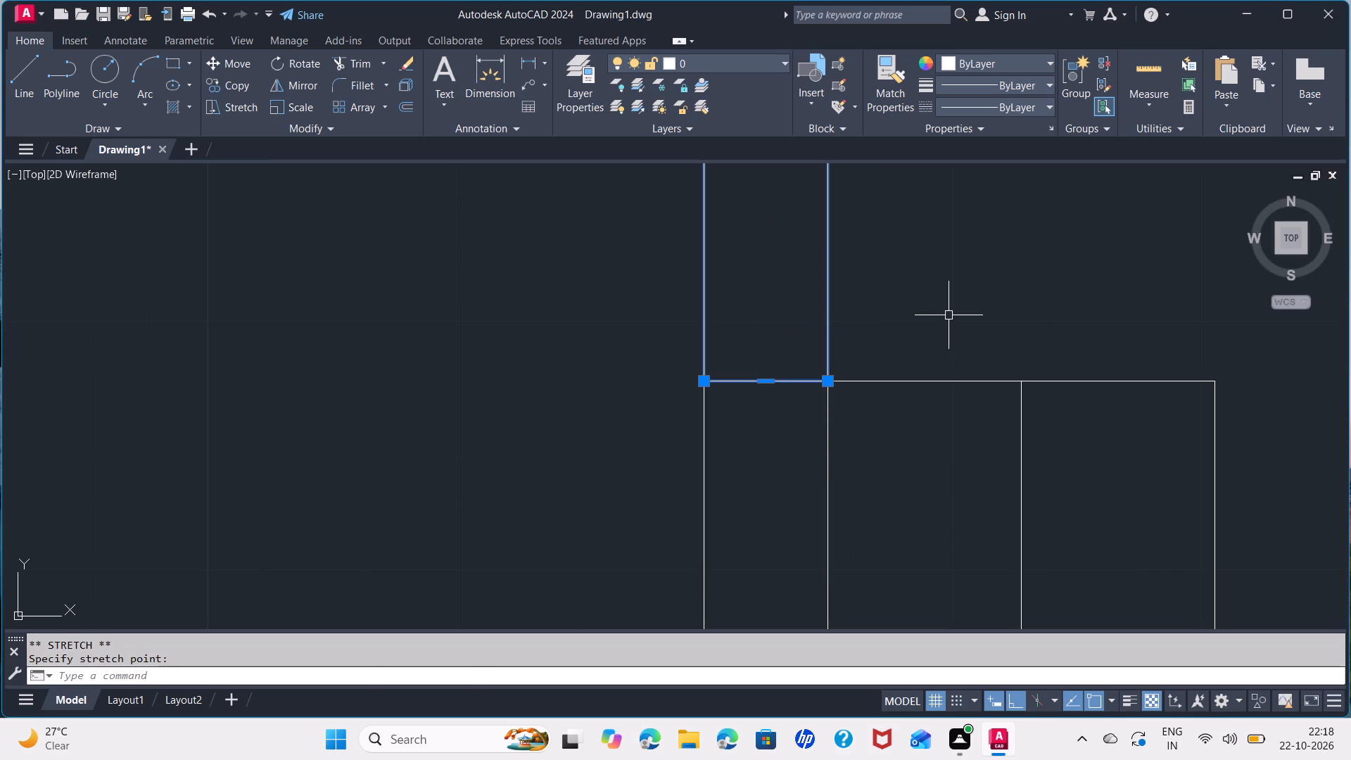
key(space)
scroll(854, 365, down, 3)
key(Escape)
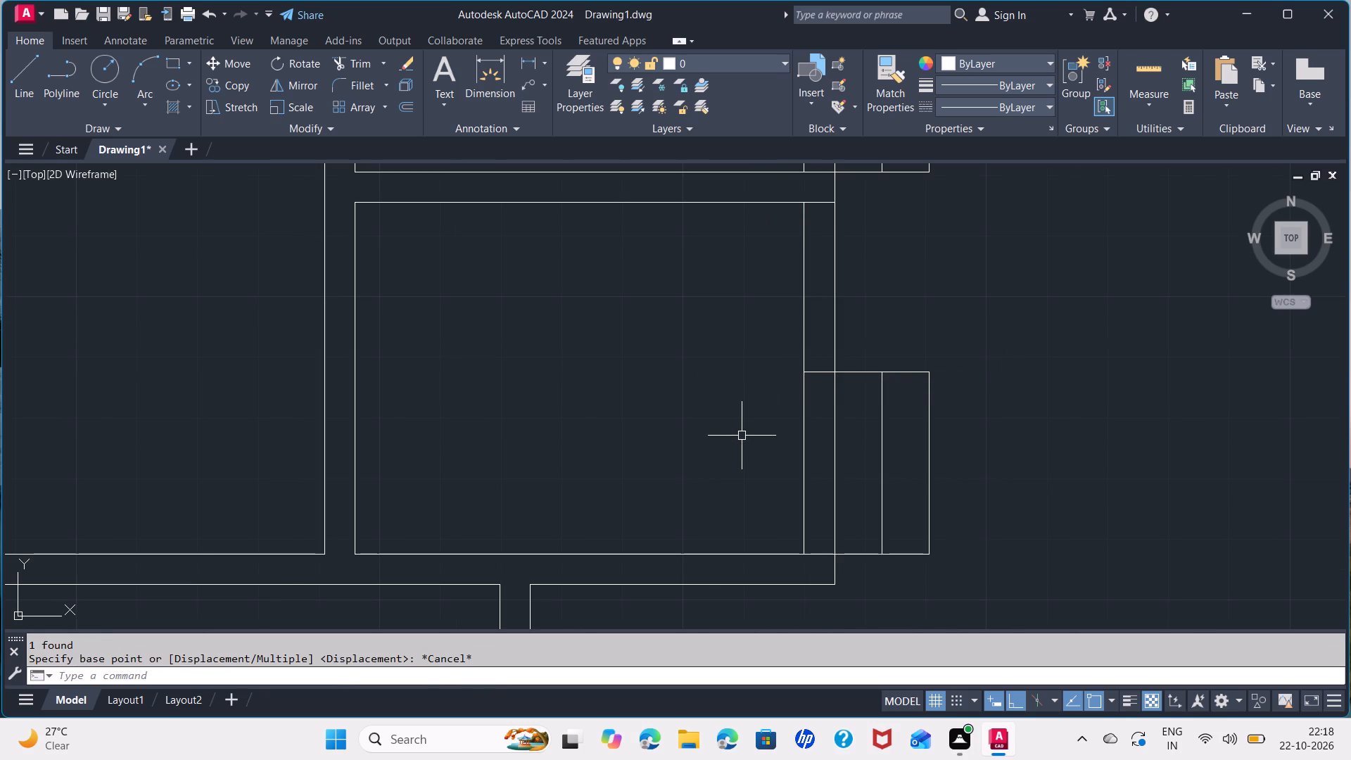
Draw a rectangle about 5" wide and 3' long in the lower right-hand small room's left wall, starting at the wall's bottom.
middle_drag(616, 452, 883, 530)
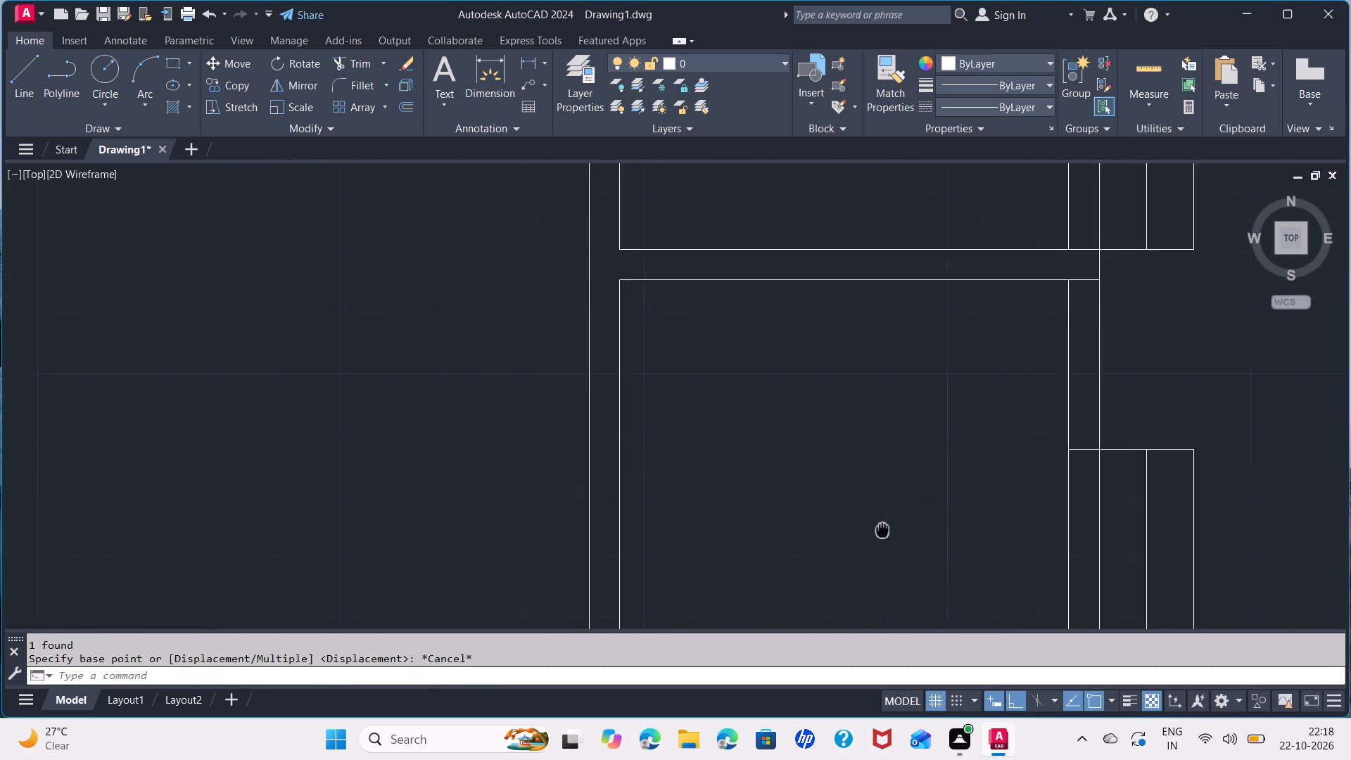
middle_drag(883, 530, 908, 389)
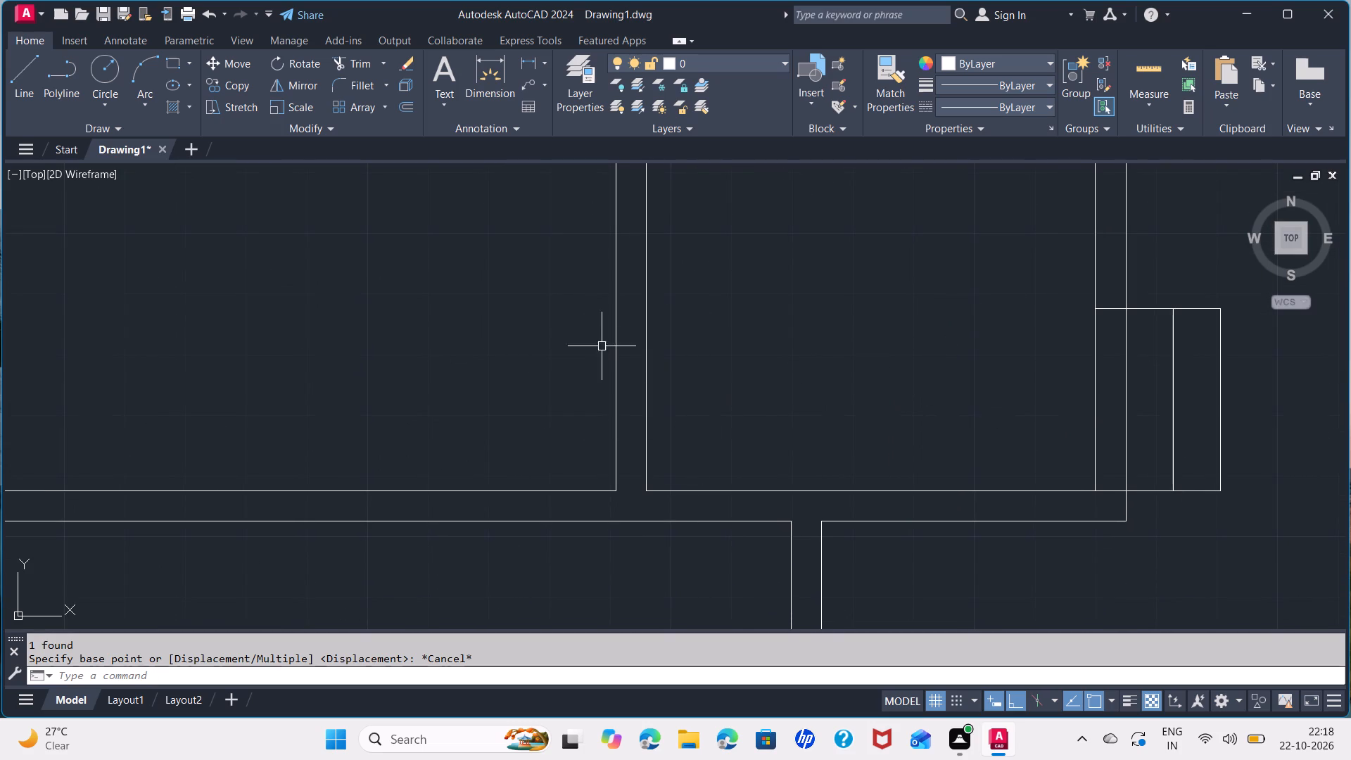
key(space)
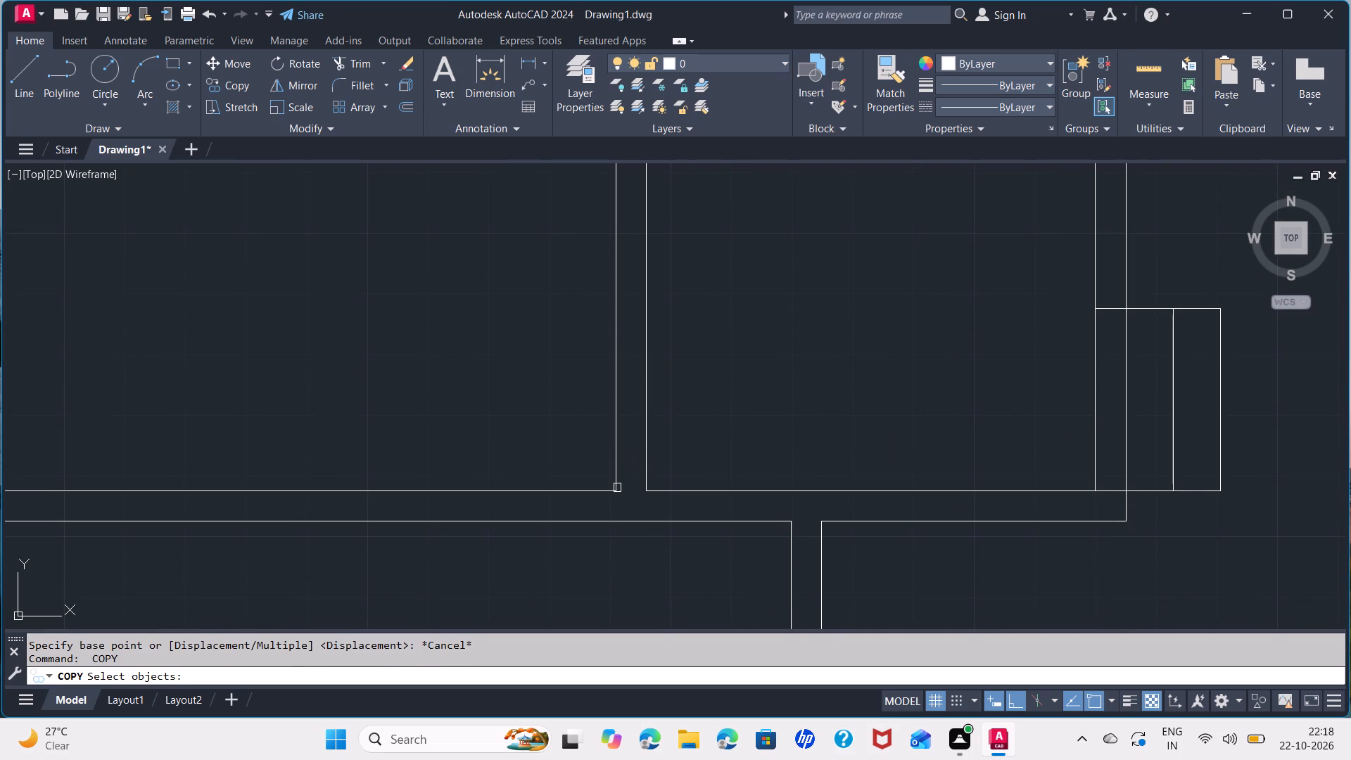
key(Escape)
text(REC)
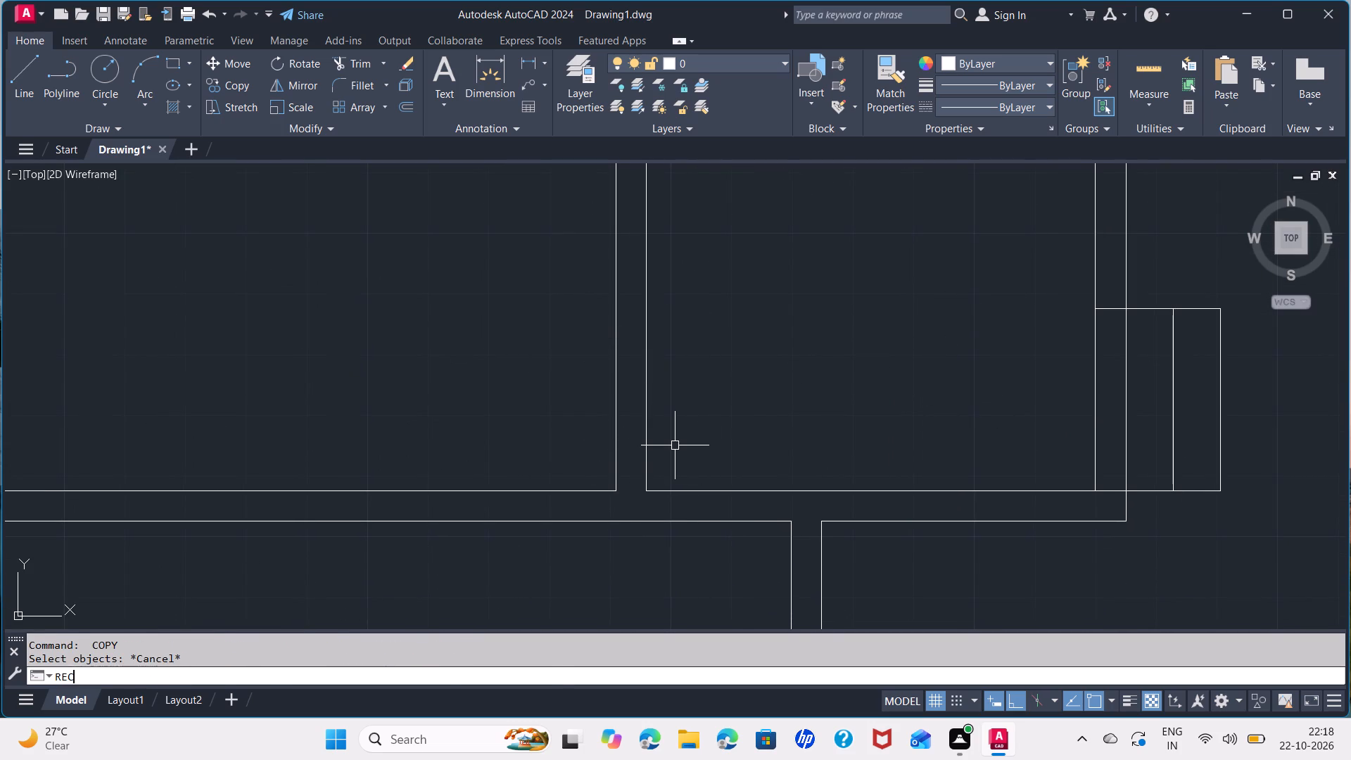
key(space)
click(614, 493)
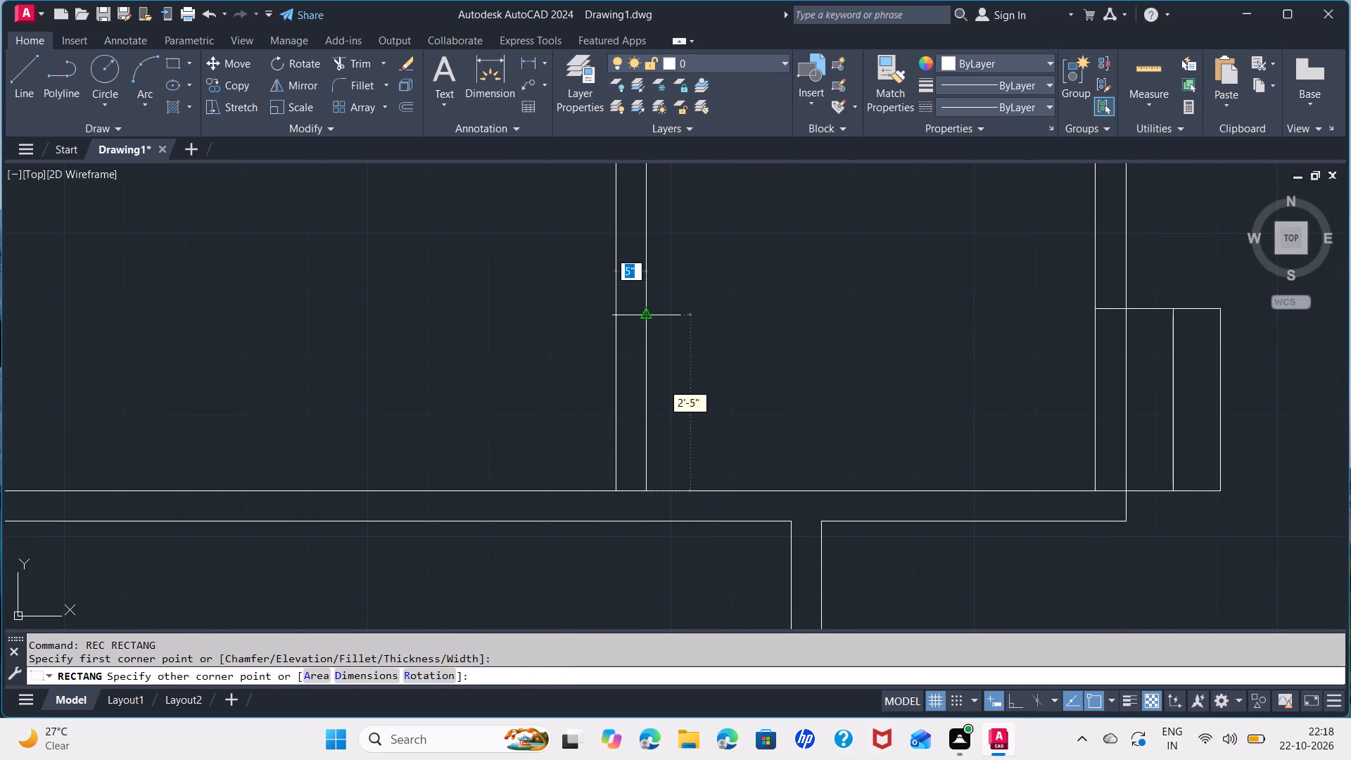
click(645, 271)
Draw a rectangle about 3' long and 5" deep in the bottom wall of the central room, starting at its lower-left inner corner.
scroll(778, 330, down, 1)
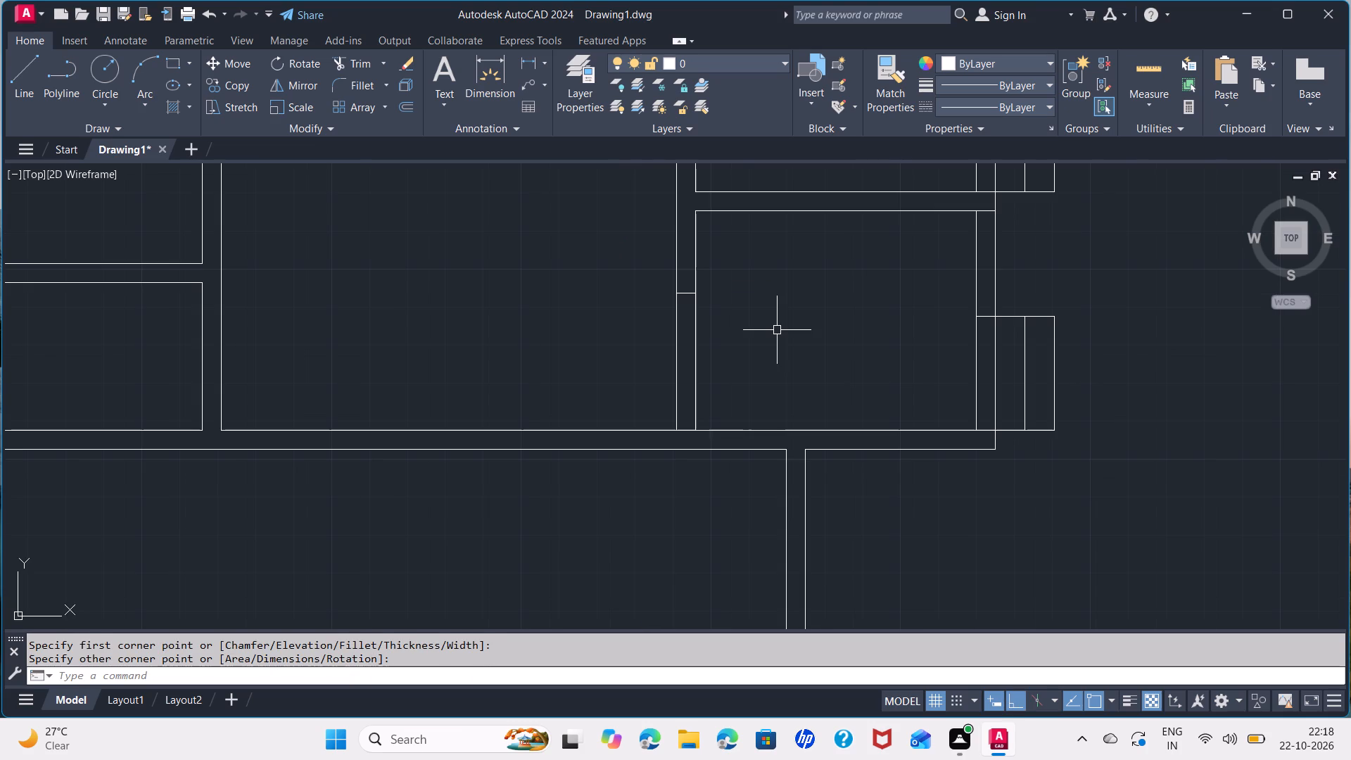
middle_drag(777, 330, 1091, 369)
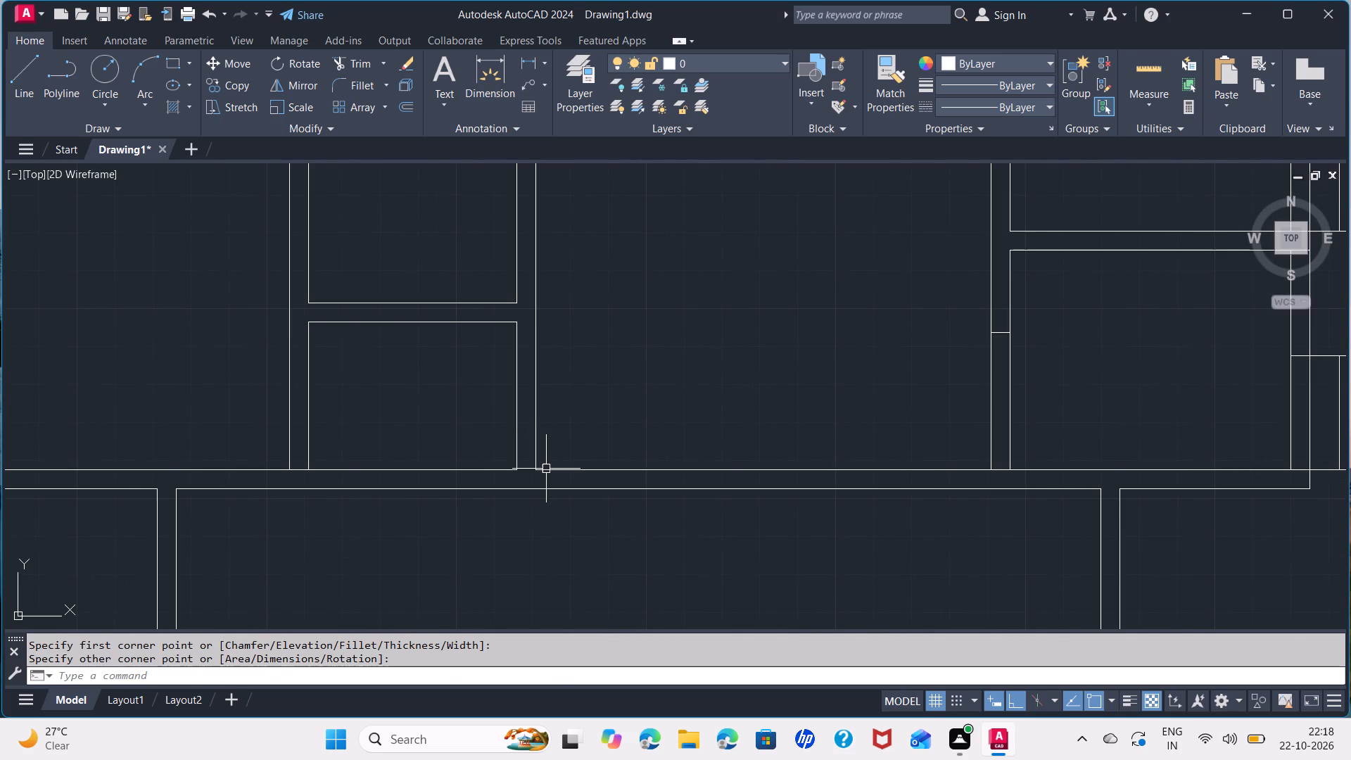
key(space)
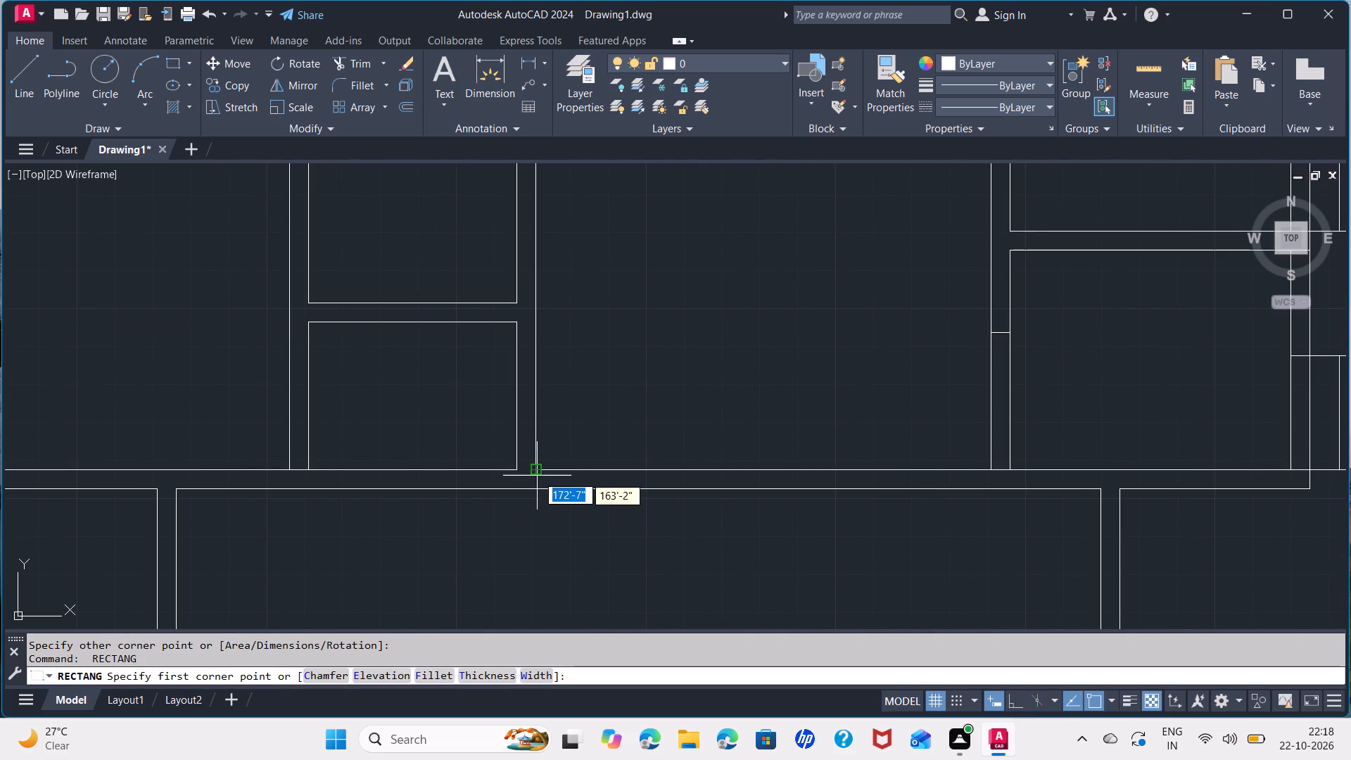
click(537, 471)
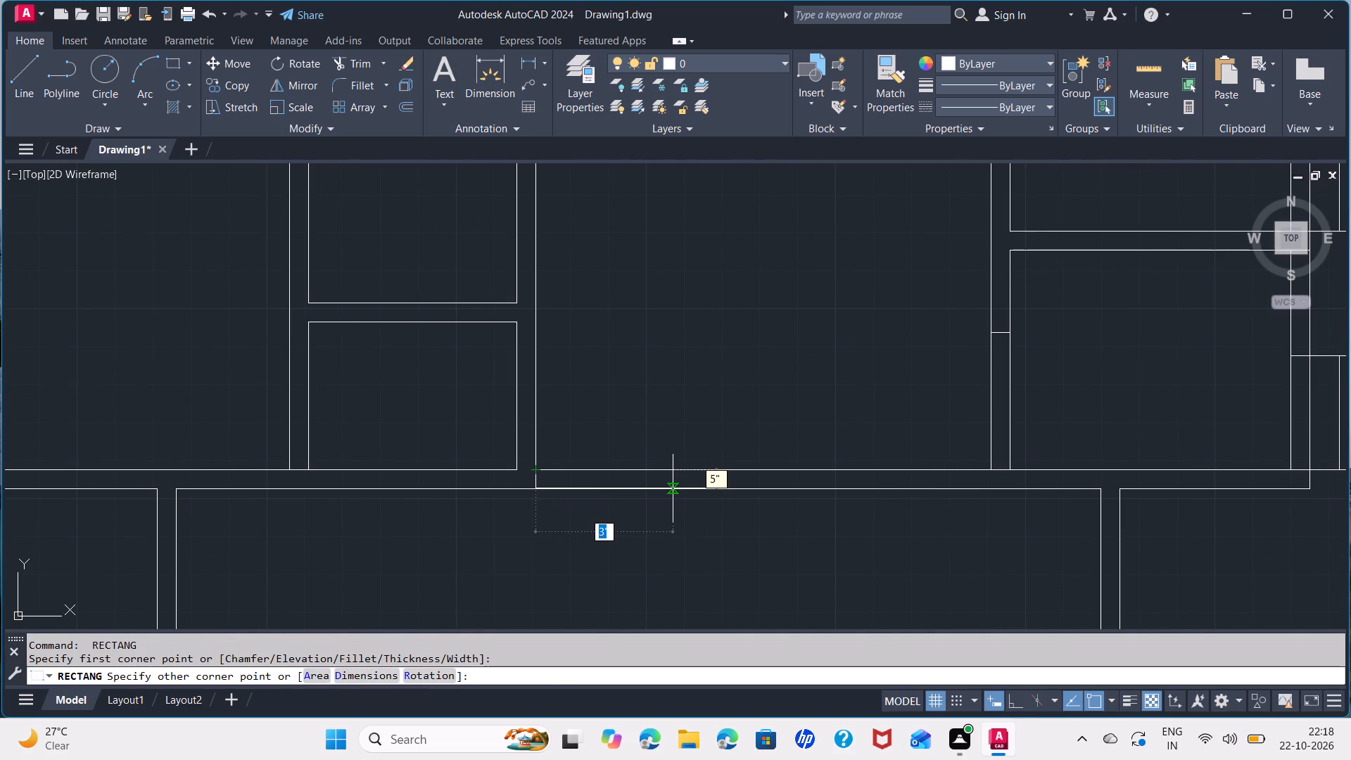
click(673, 488)
Draw a rectangle across the left wall of the lower central small room, from the room's upper-left inner corner to the wall's far face.
middle_drag(358, 480, 769, 464)
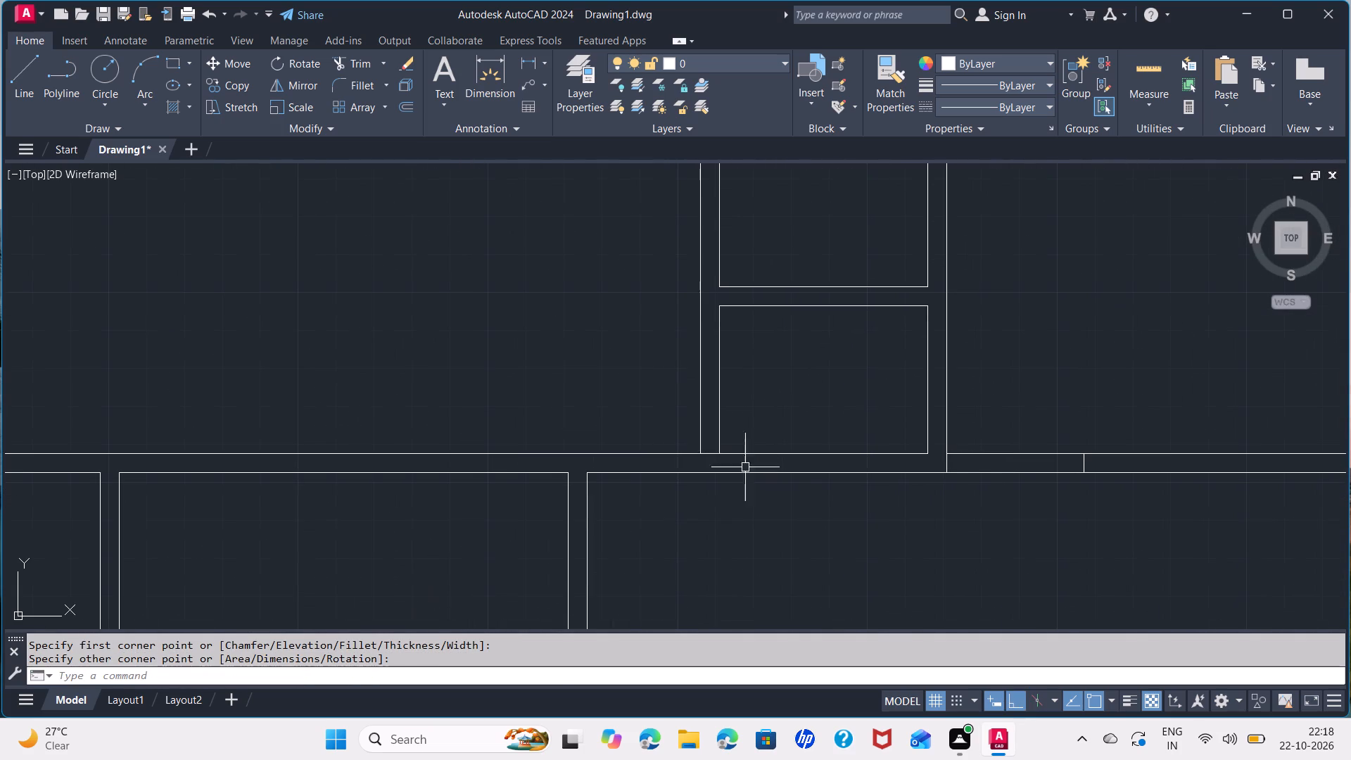
key(space)
click(724, 306)
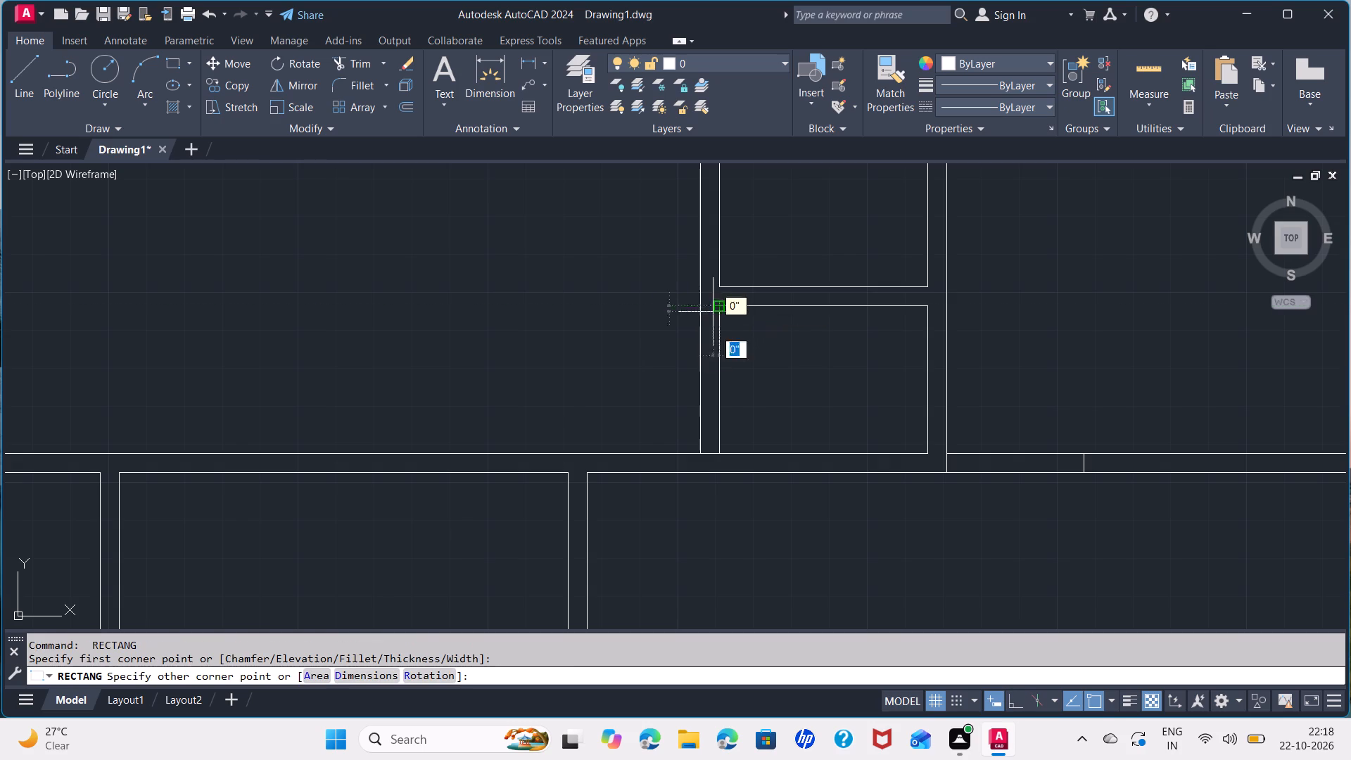
click(700, 308)
Draw a rectangle about 3'-1" long in the lower central small room's bottom wall, starting at its lower-right inner corner.
key(space)
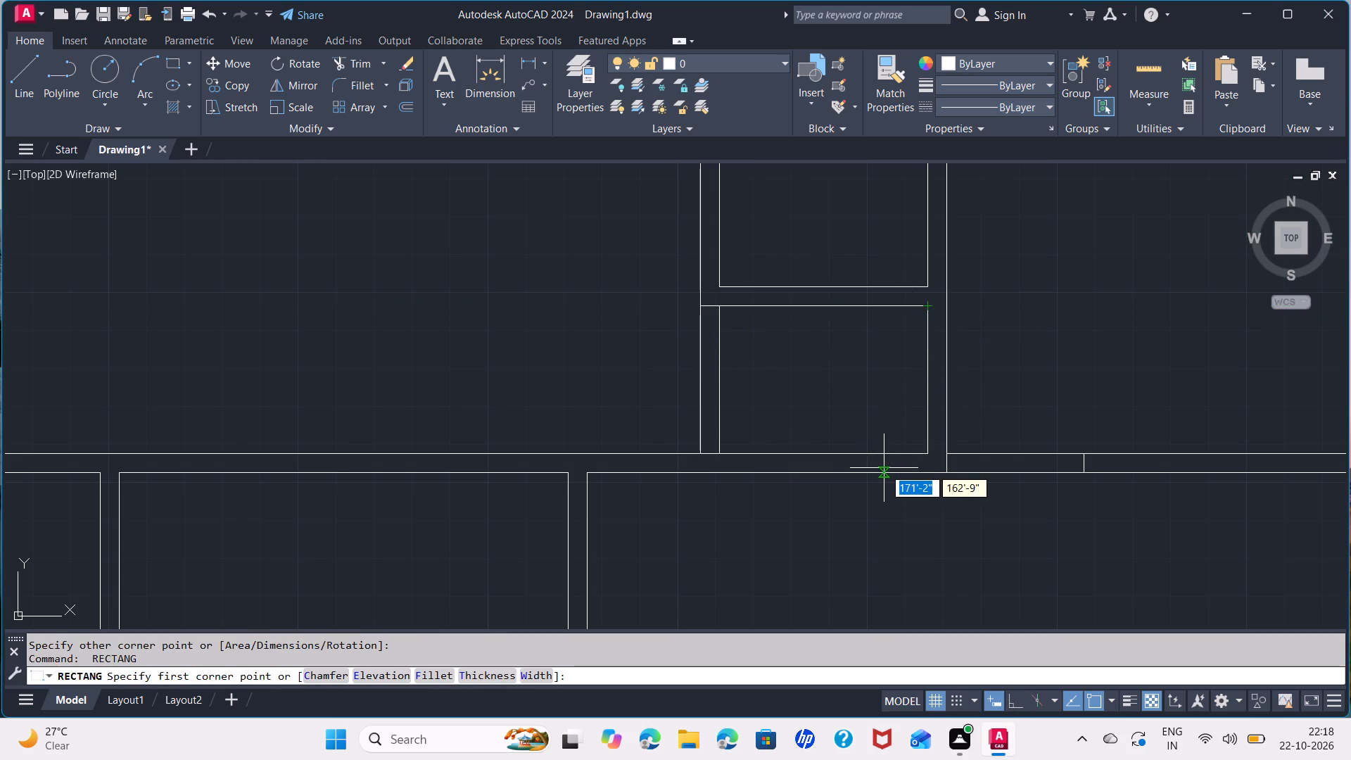
key(space)
click(927, 452)
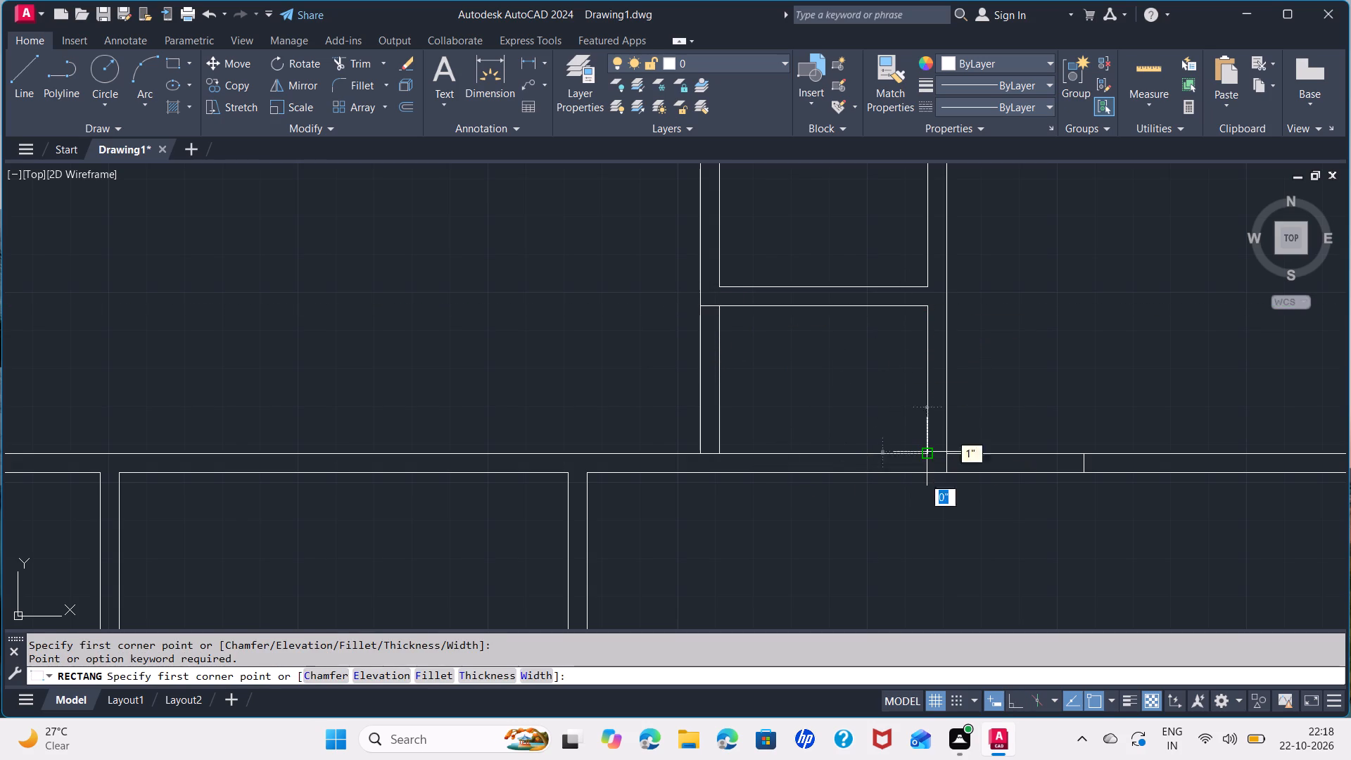
click(788, 476)
Draw a 5"-wide vertical partition wall through the large lower room, from below the central wall junction to the bottom wall's inner face.
middle_drag(841, 548, 809, 444)
scroll(809, 444, down, 1)
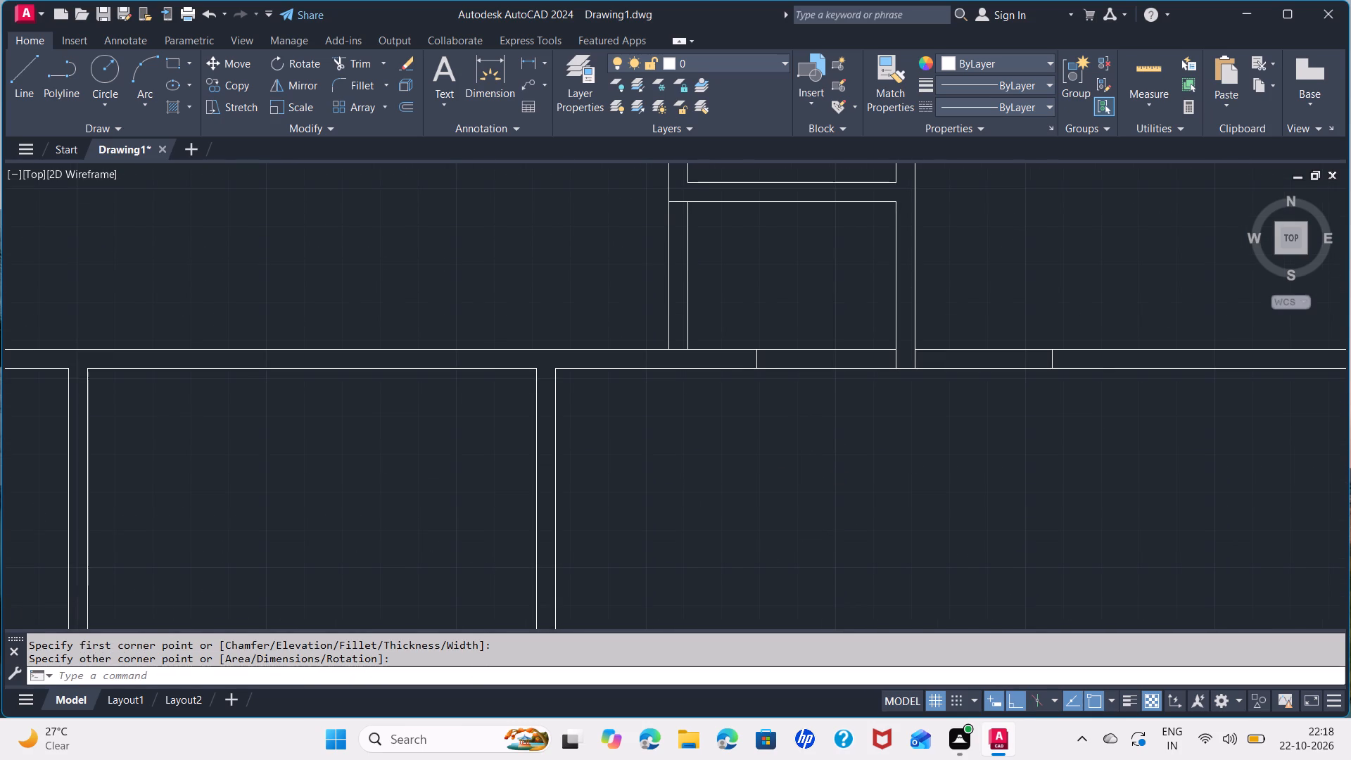
scroll(809, 444, down, 1)
middle_drag(784, 522, 797, 463)
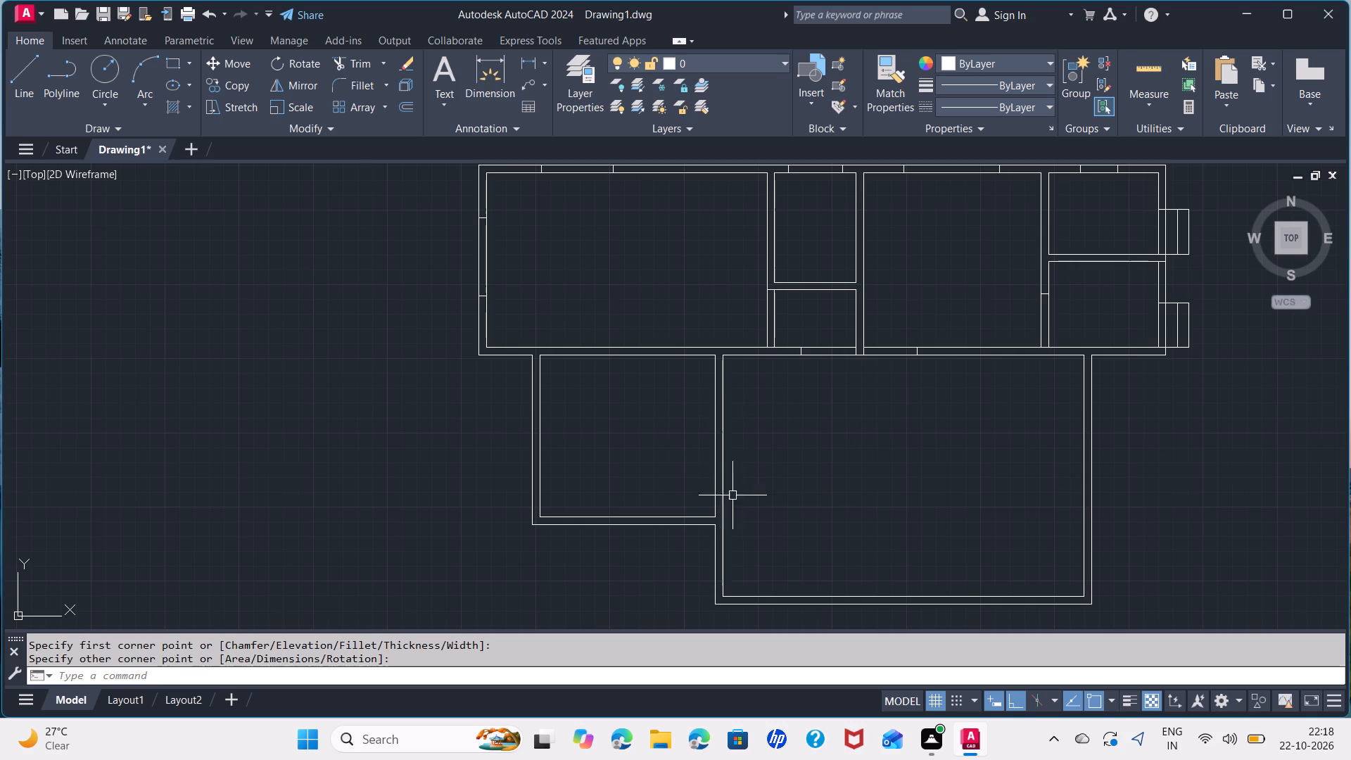
middle_drag(811, 470, 754, 436)
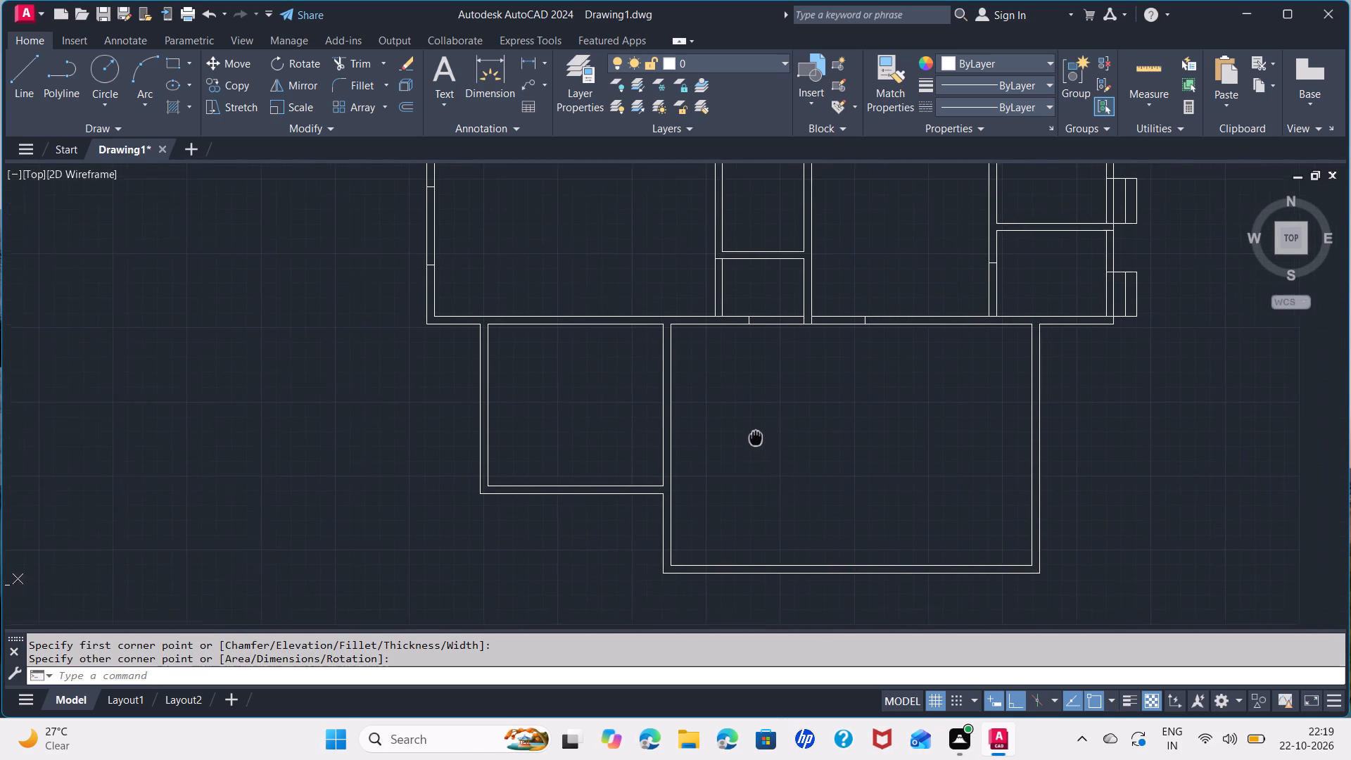
middle_drag(754, 436, 714, 432)
scroll(772, 319, up, 1)
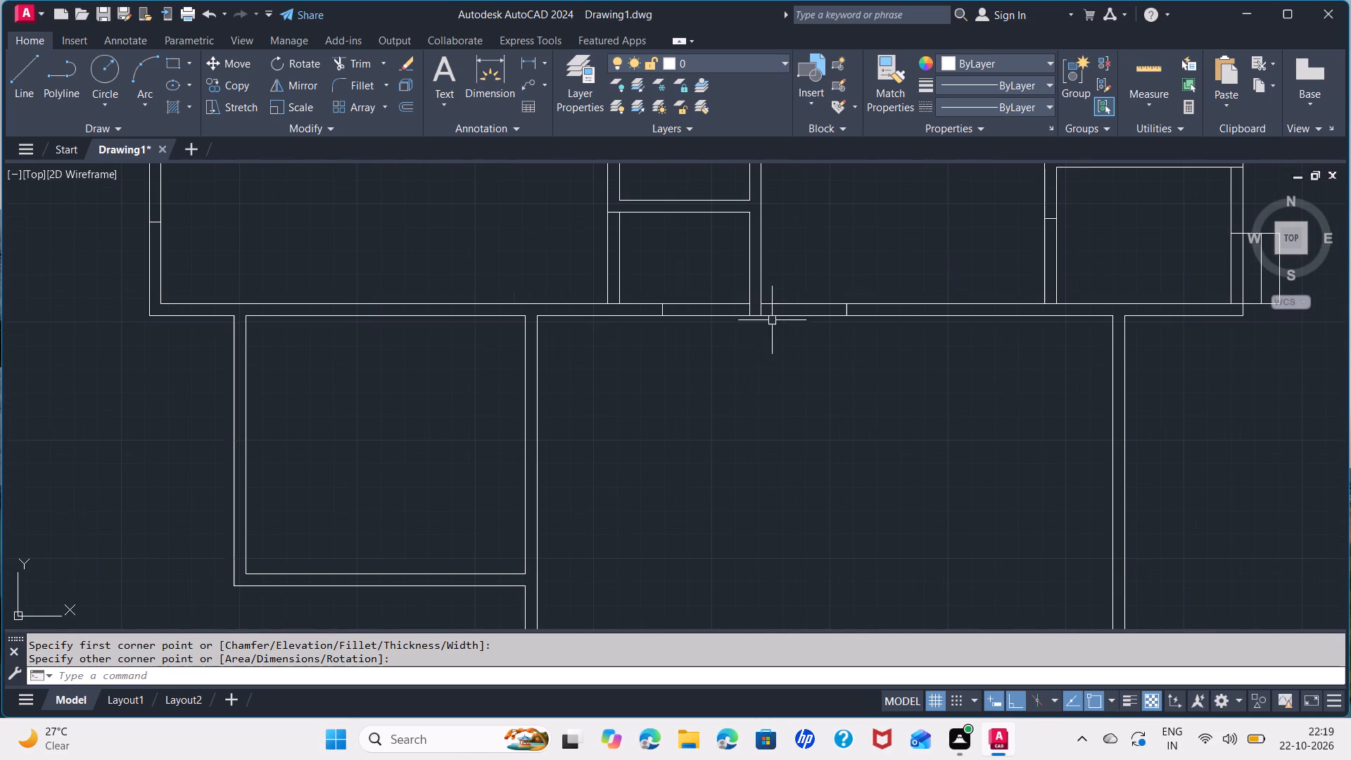
key(space)
click(750, 318)
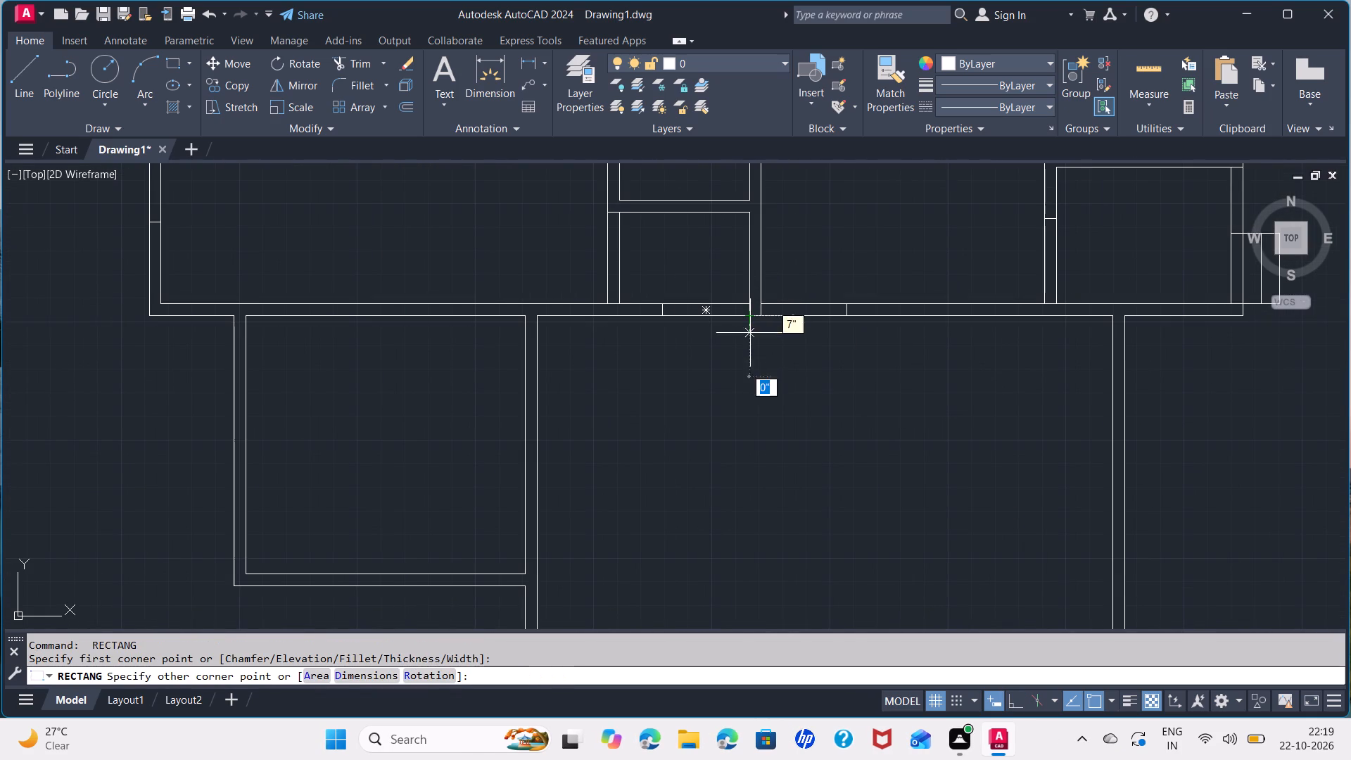
middle_drag(747, 537, 757, 369)
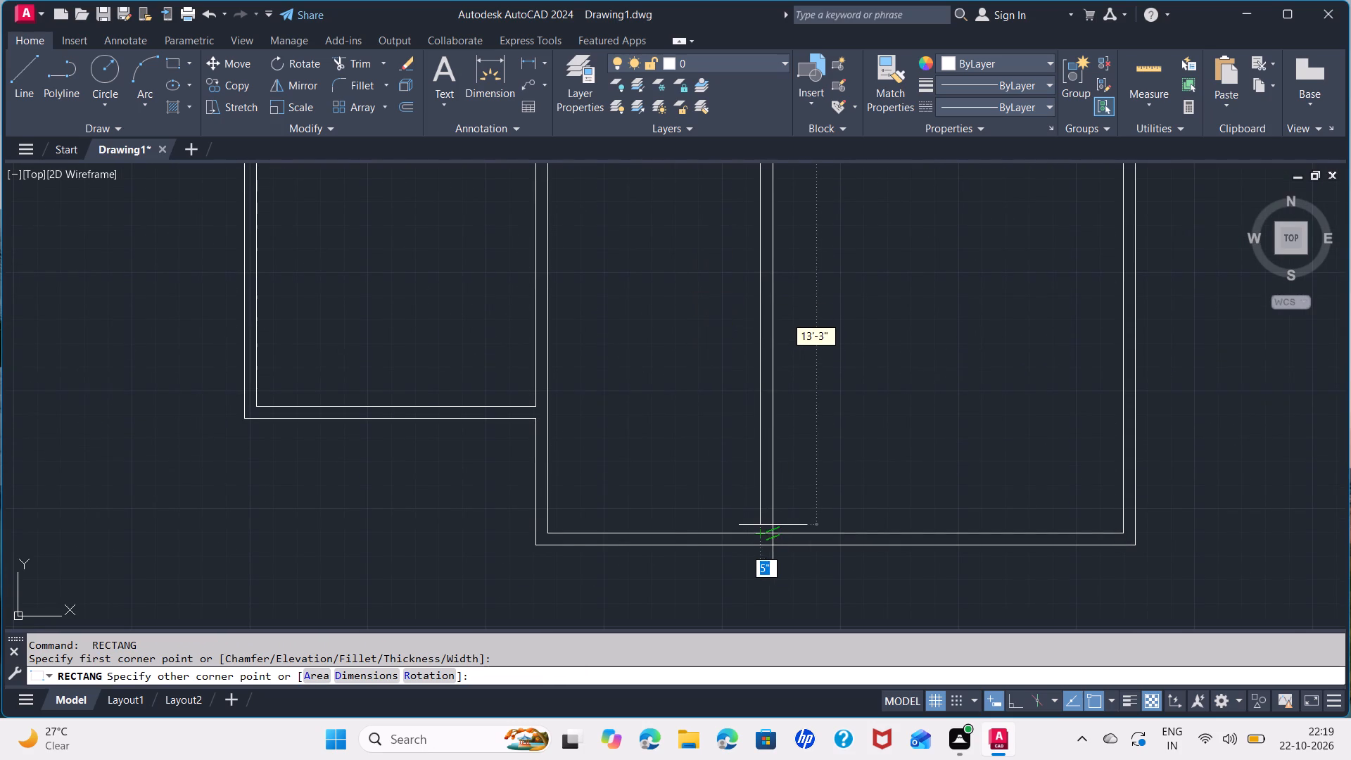
click(772, 531)
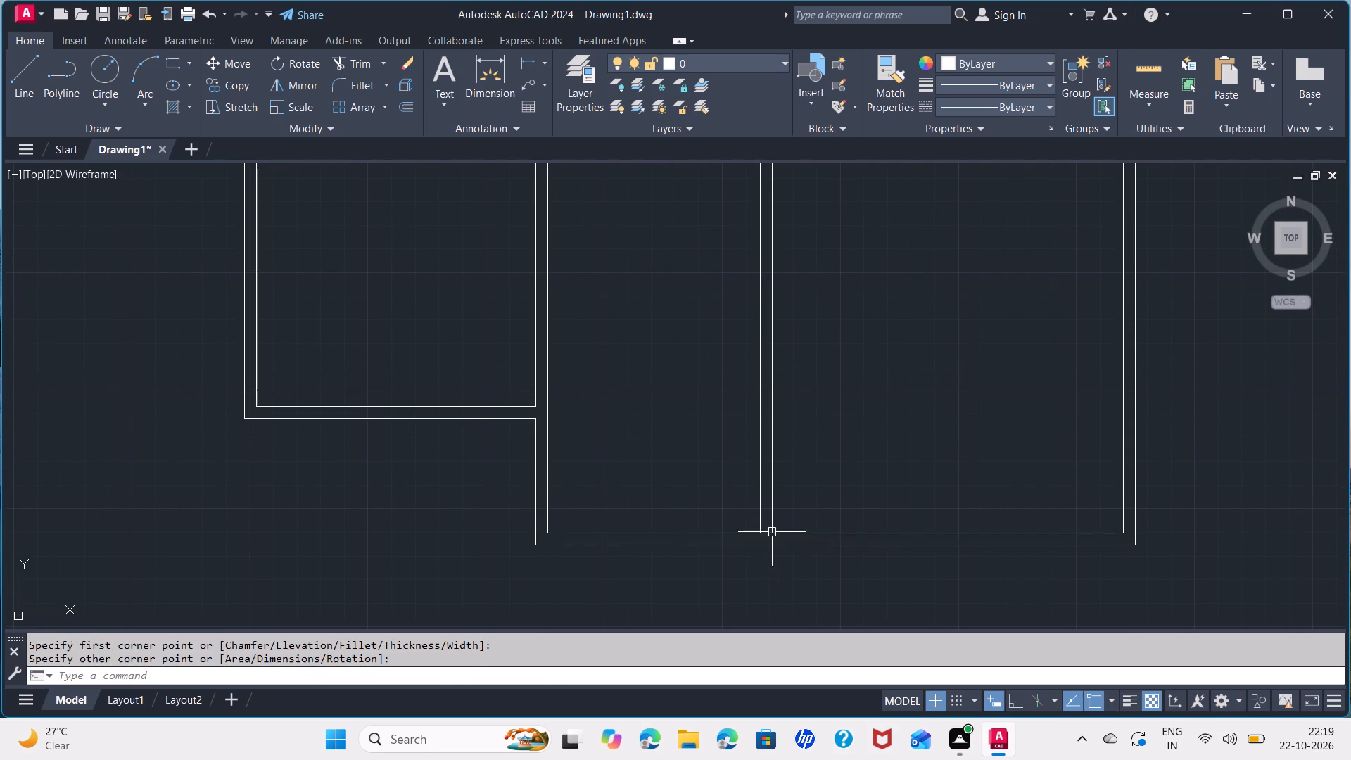
Draw an opening rectangle 5" wide and about 3' long at the top of the large lower room's partition wall.
middle_drag(846, 379, 860, 469)
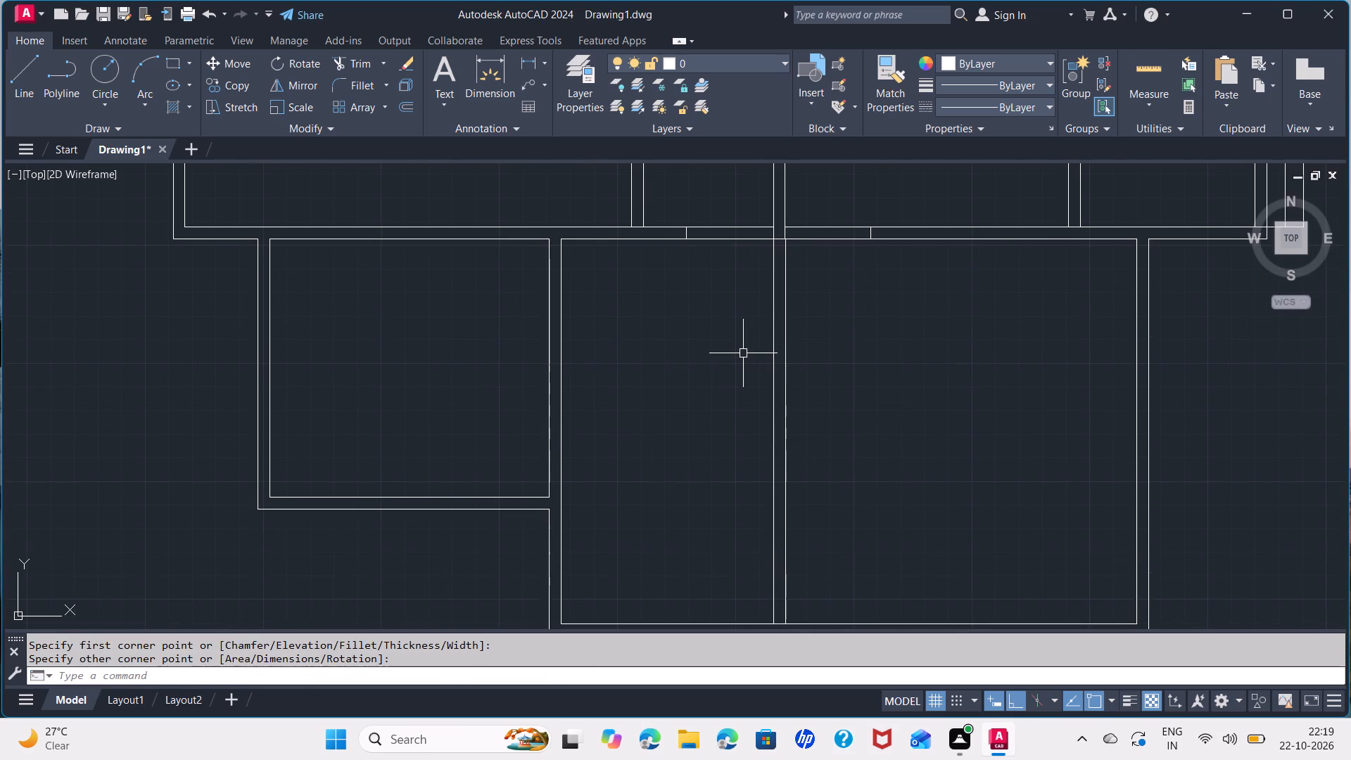
middle_drag(799, 324, 799, 390)
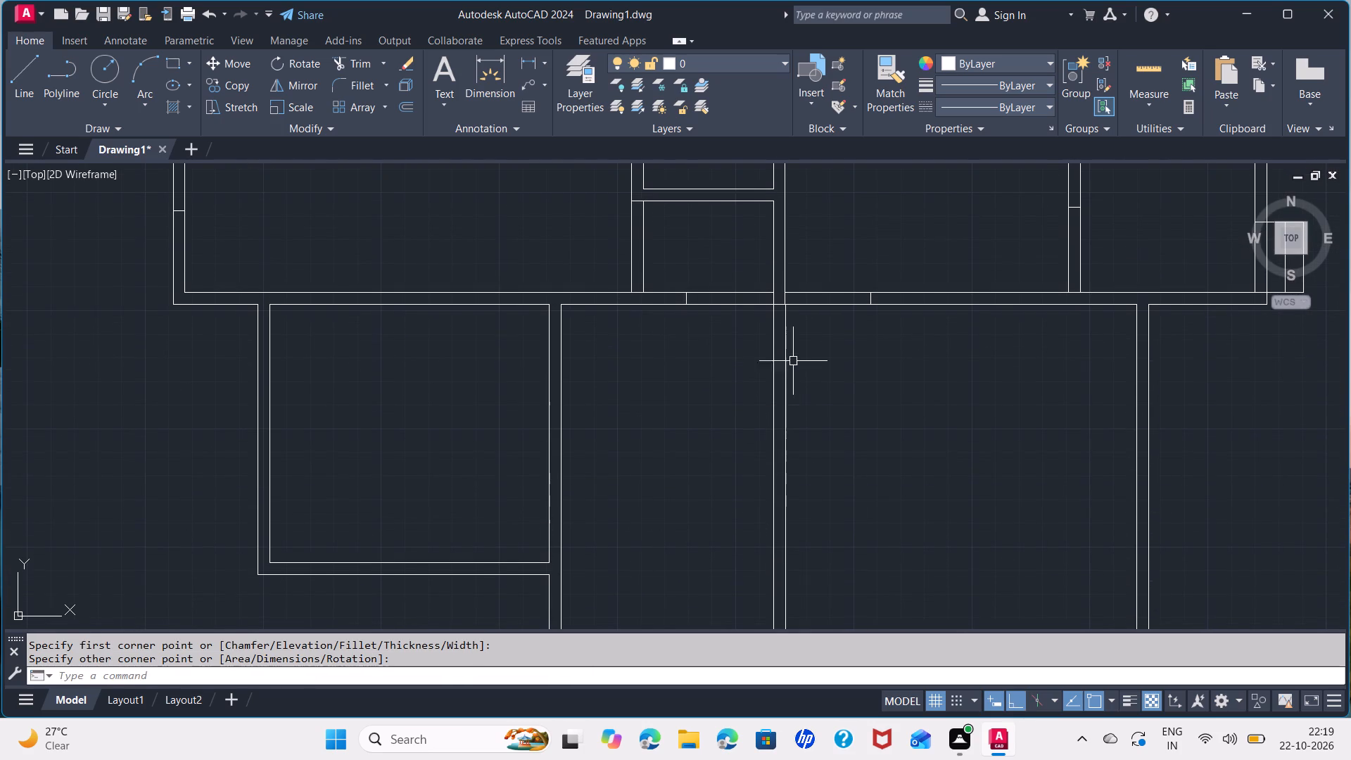
scroll(786, 331, up, 2)
key(space)
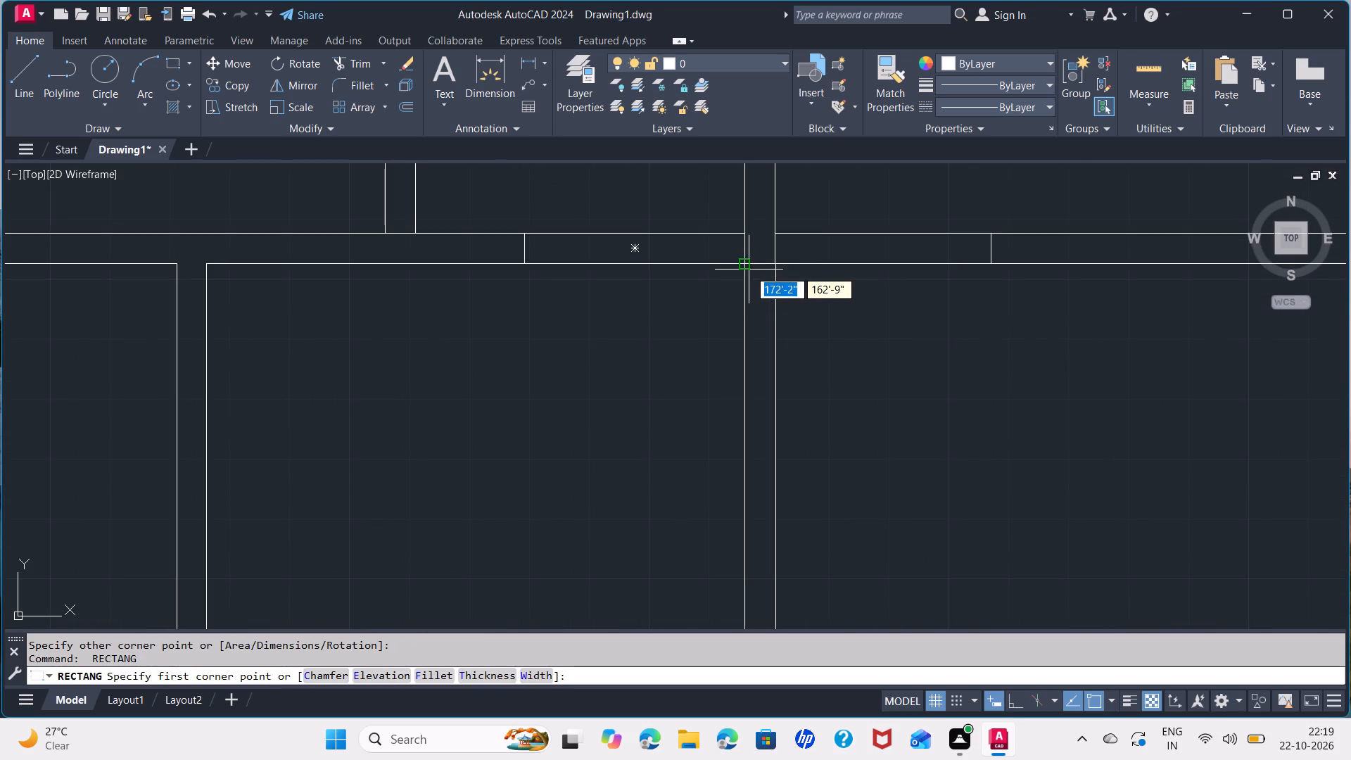
click(744, 265)
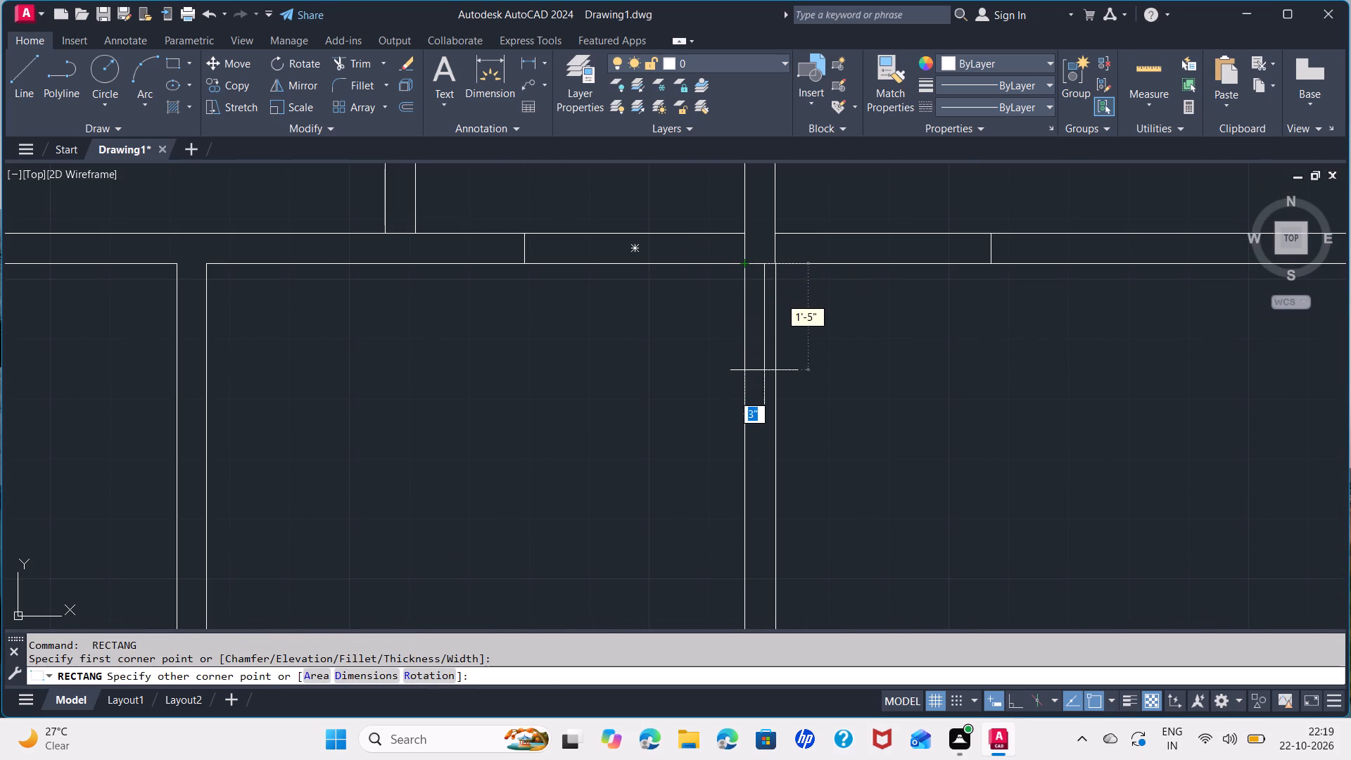
click(775, 480)
Stretch the lower edge of the partition wall's opening rectangle down by about 2'.
scroll(865, 485, down, 1)
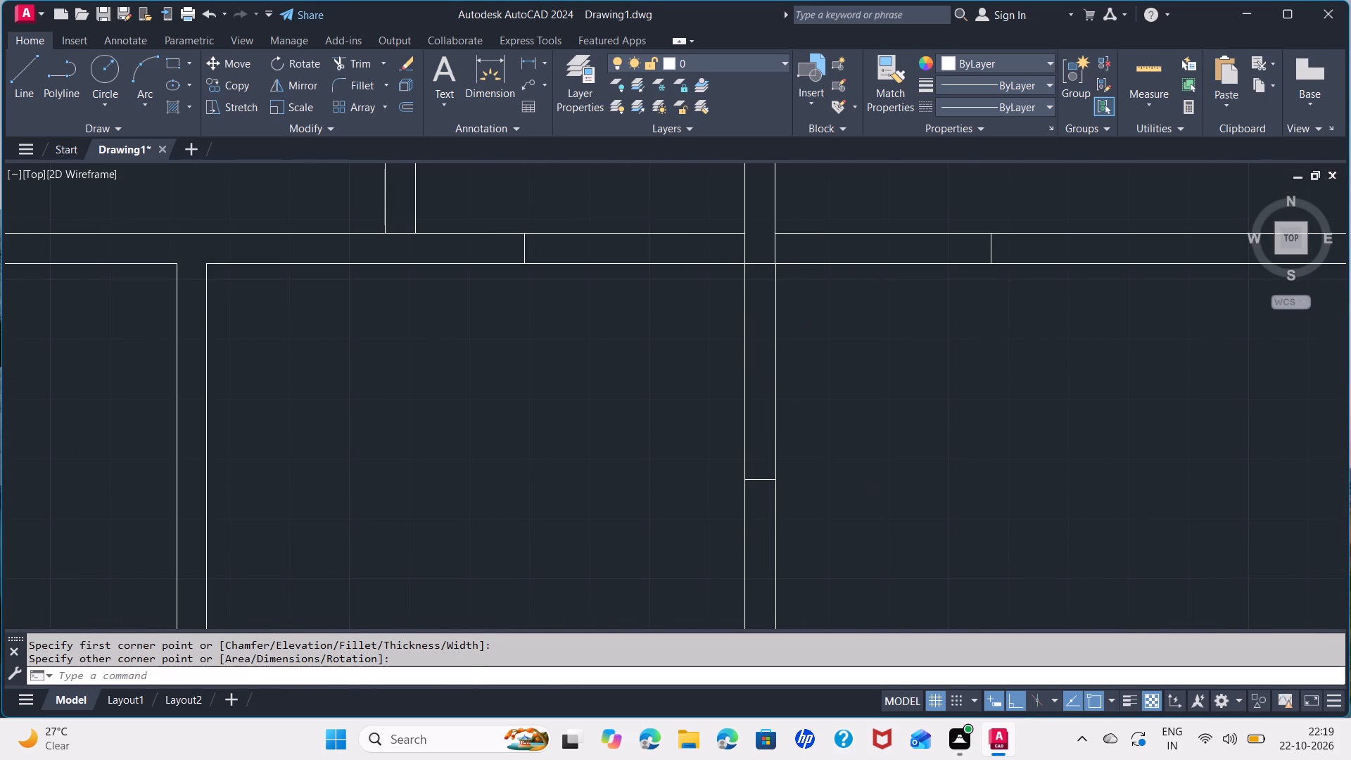
scroll(865, 485, down, 2)
middle_drag(661, 494, 728, 378)
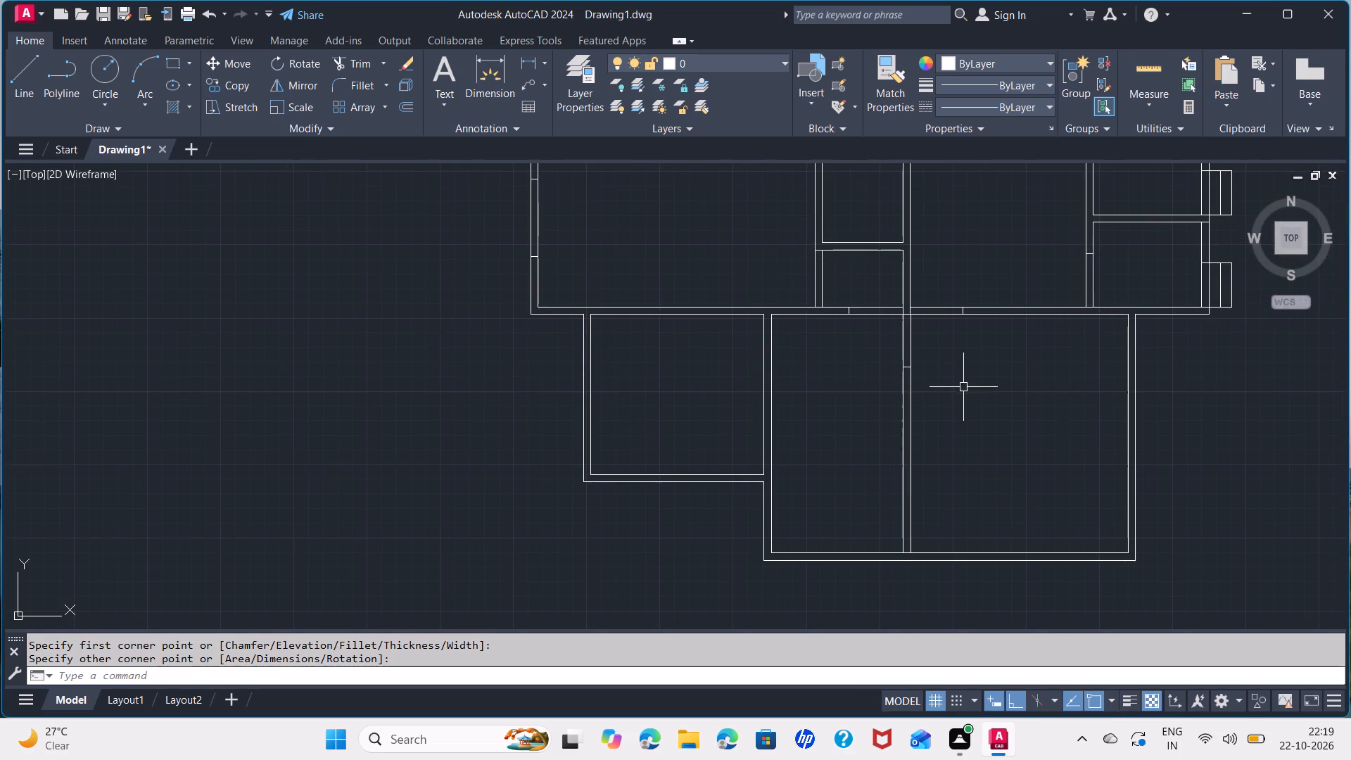
scroll(910, 367, up, 4)
click(889, 367)
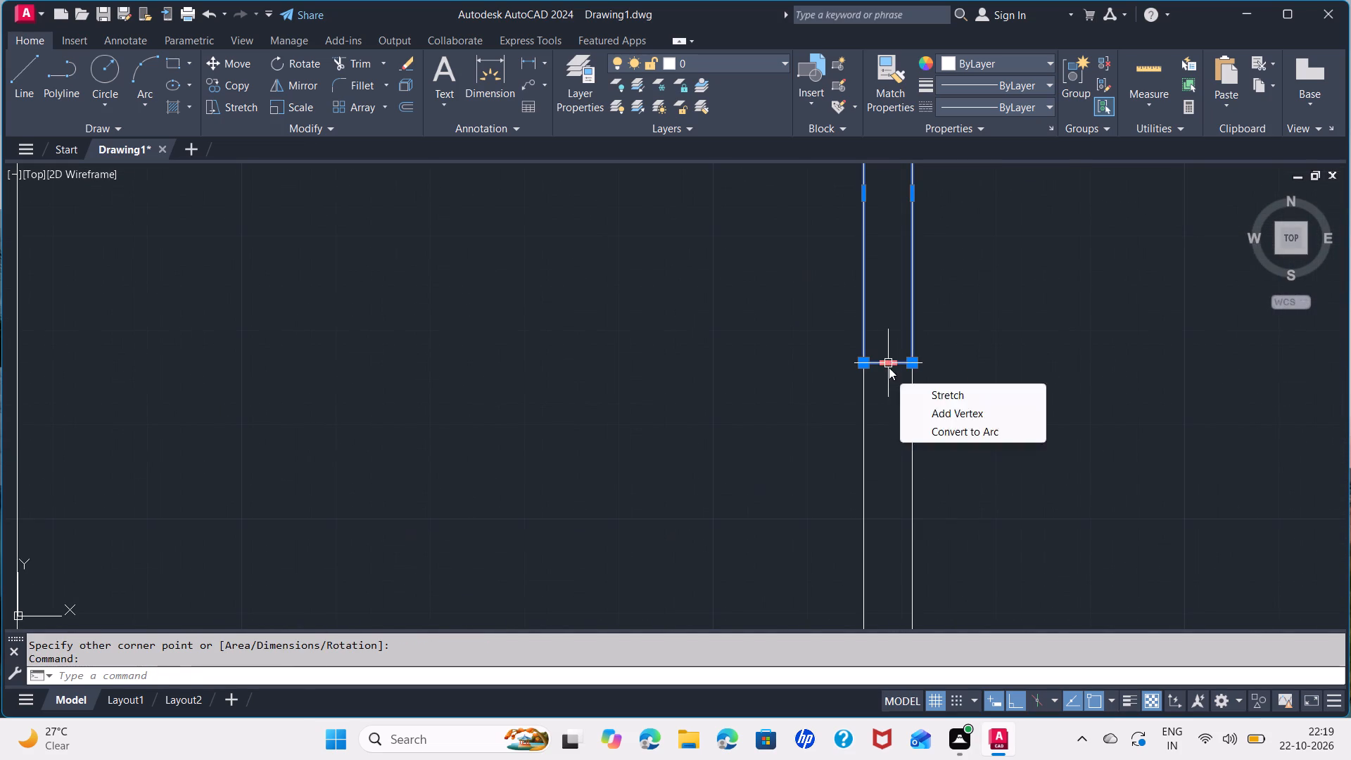
click(889, 367)
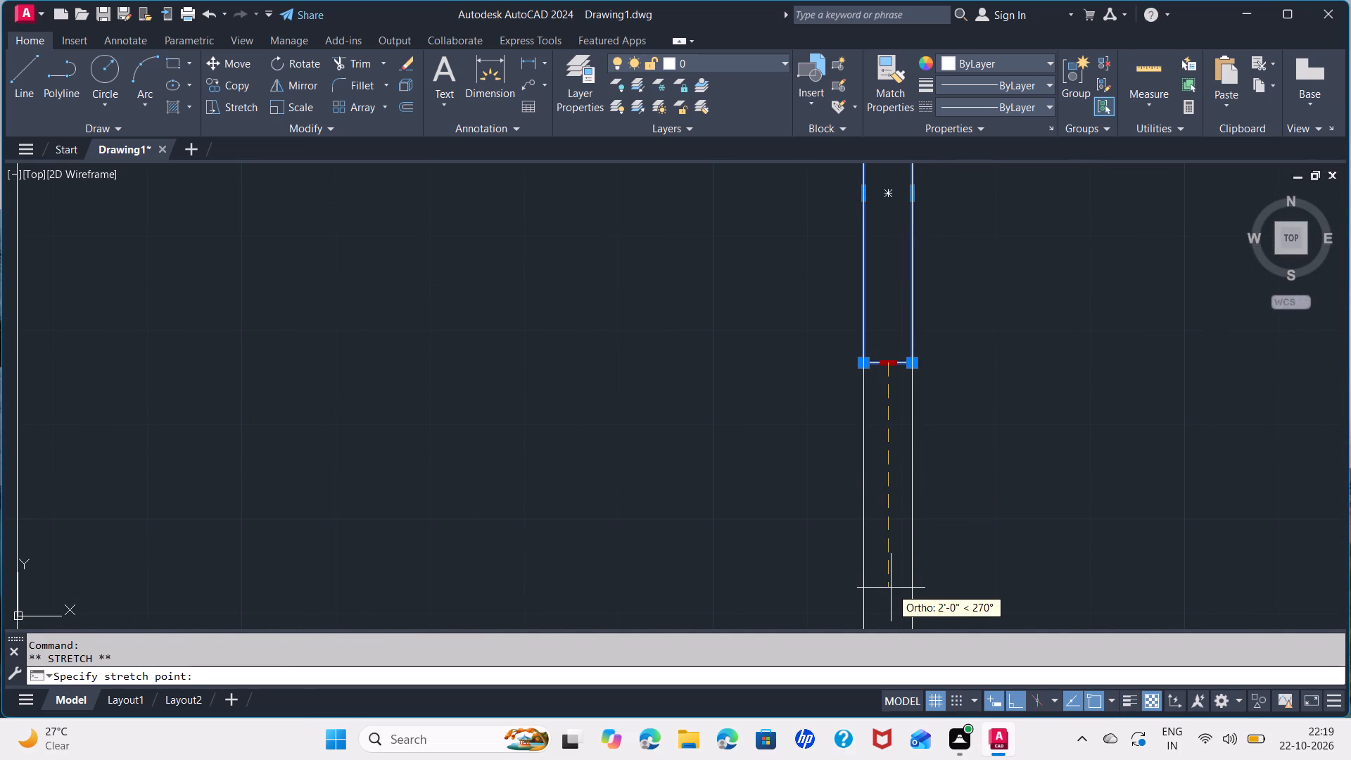
click(893, 609)
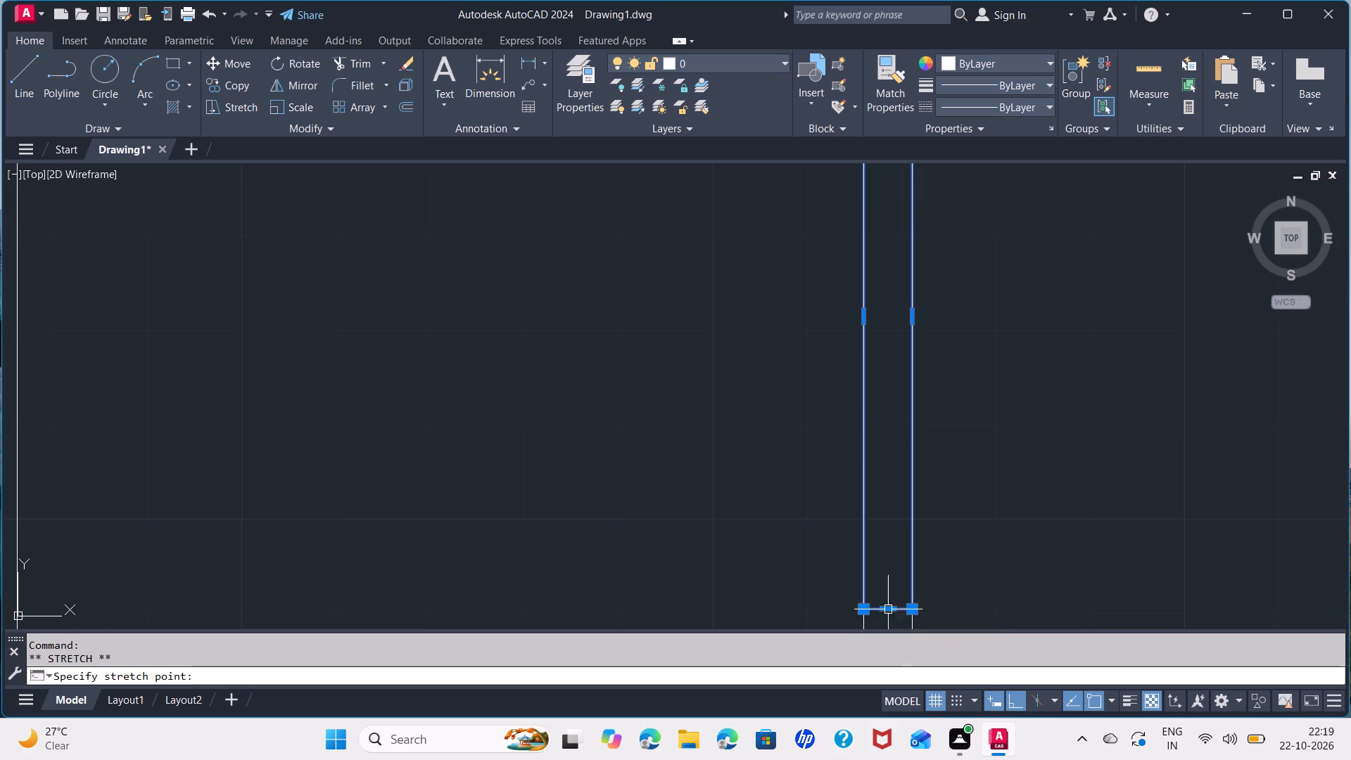
Draw a 5"-wide rectangle in the lower left room's right wall, from its top down roughly two-thirds of the room's height.
scroll(818, 467, down, 3)
middle_drag(737, 441, 965, 401)
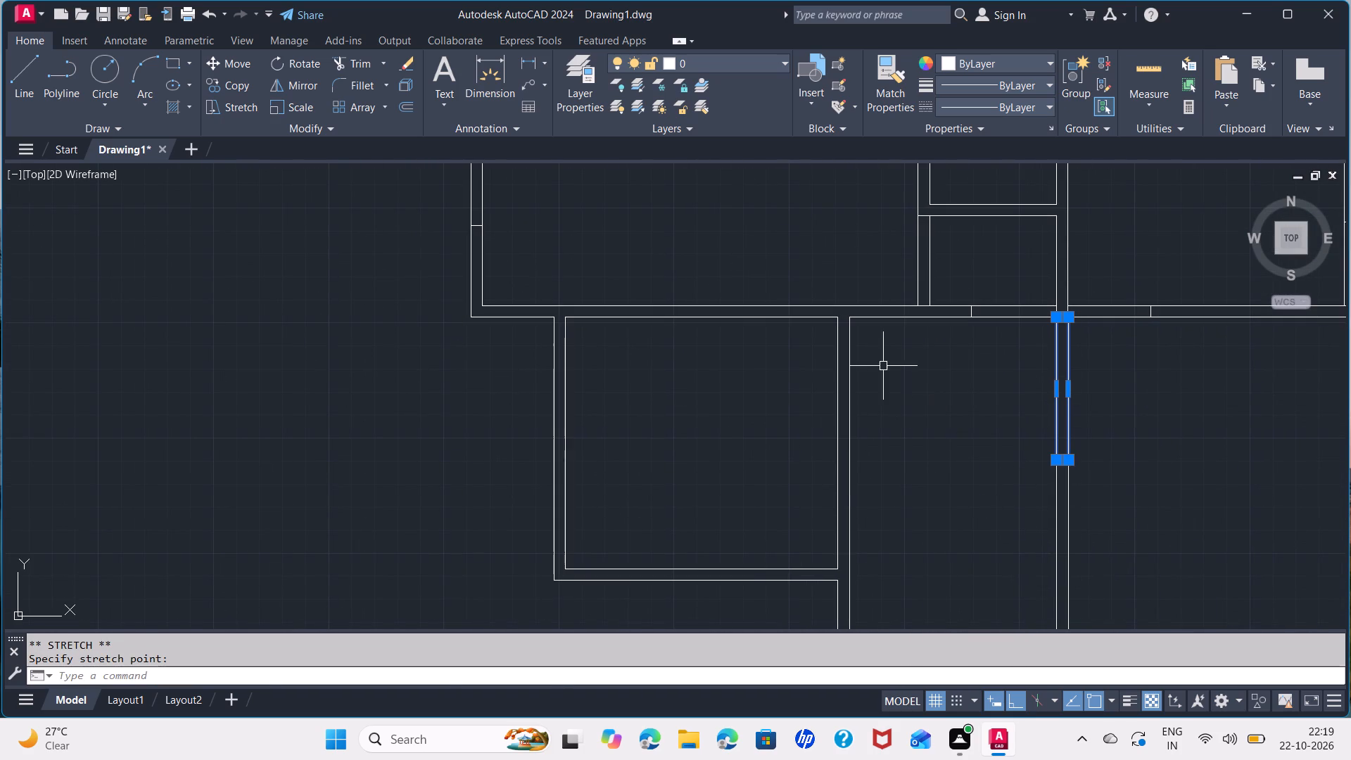
key(space)
scroll(847, 339, up, 1)
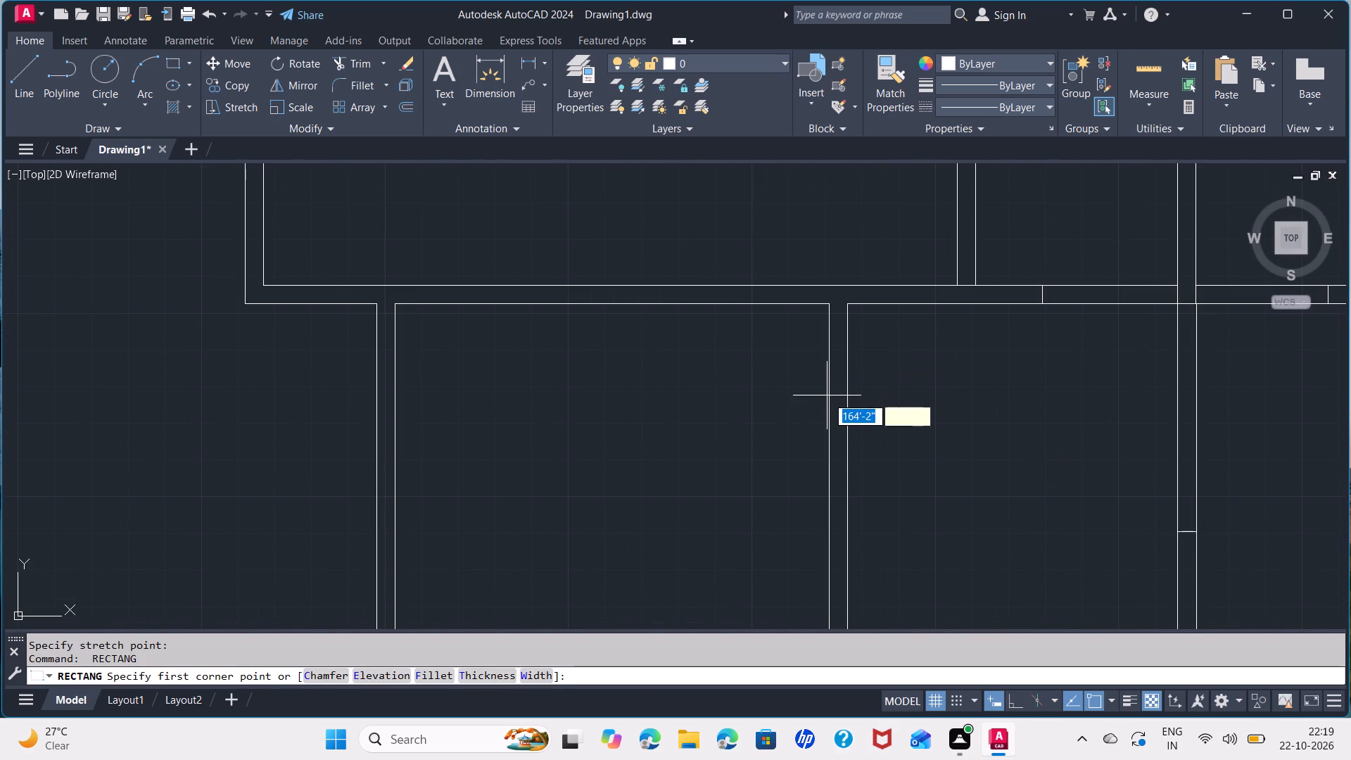
middle_drag(918, 474, 904, 402)
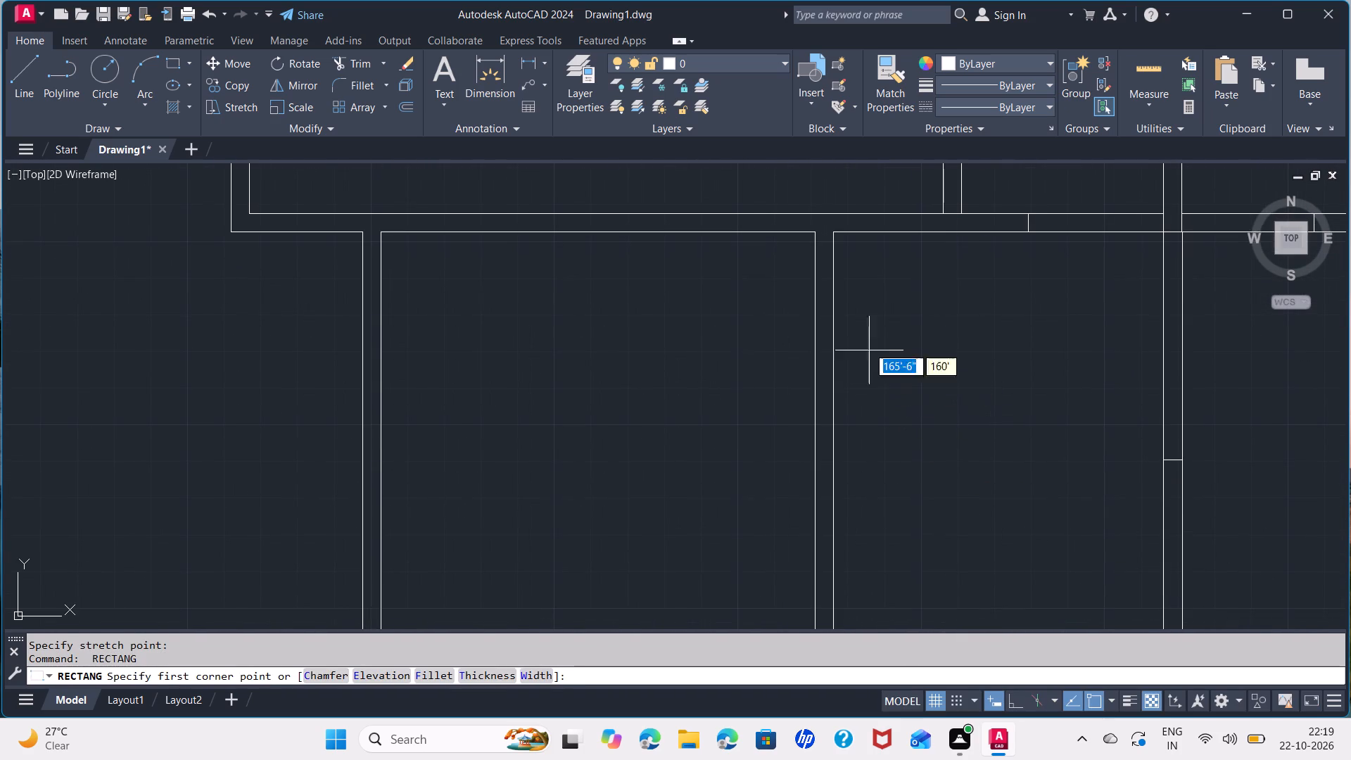
click(837, 235)
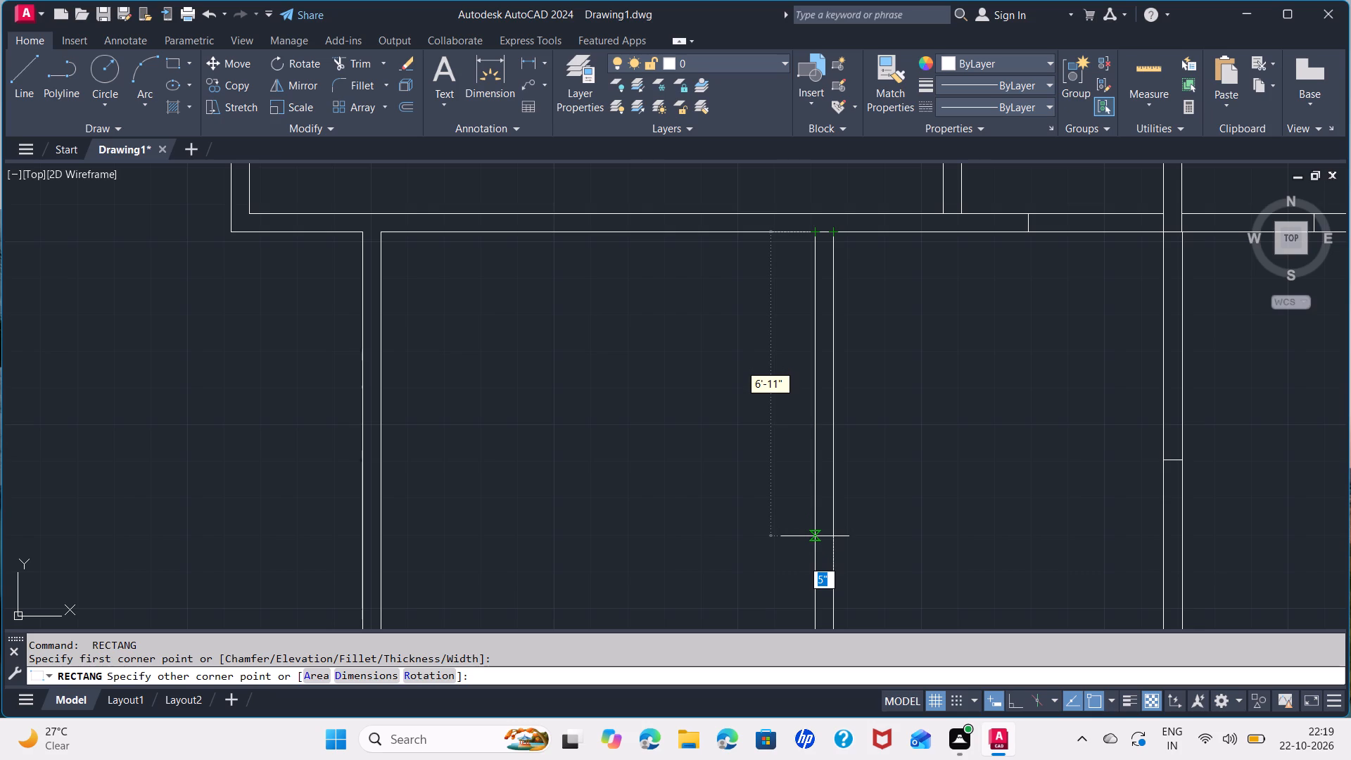
click(815, 516)
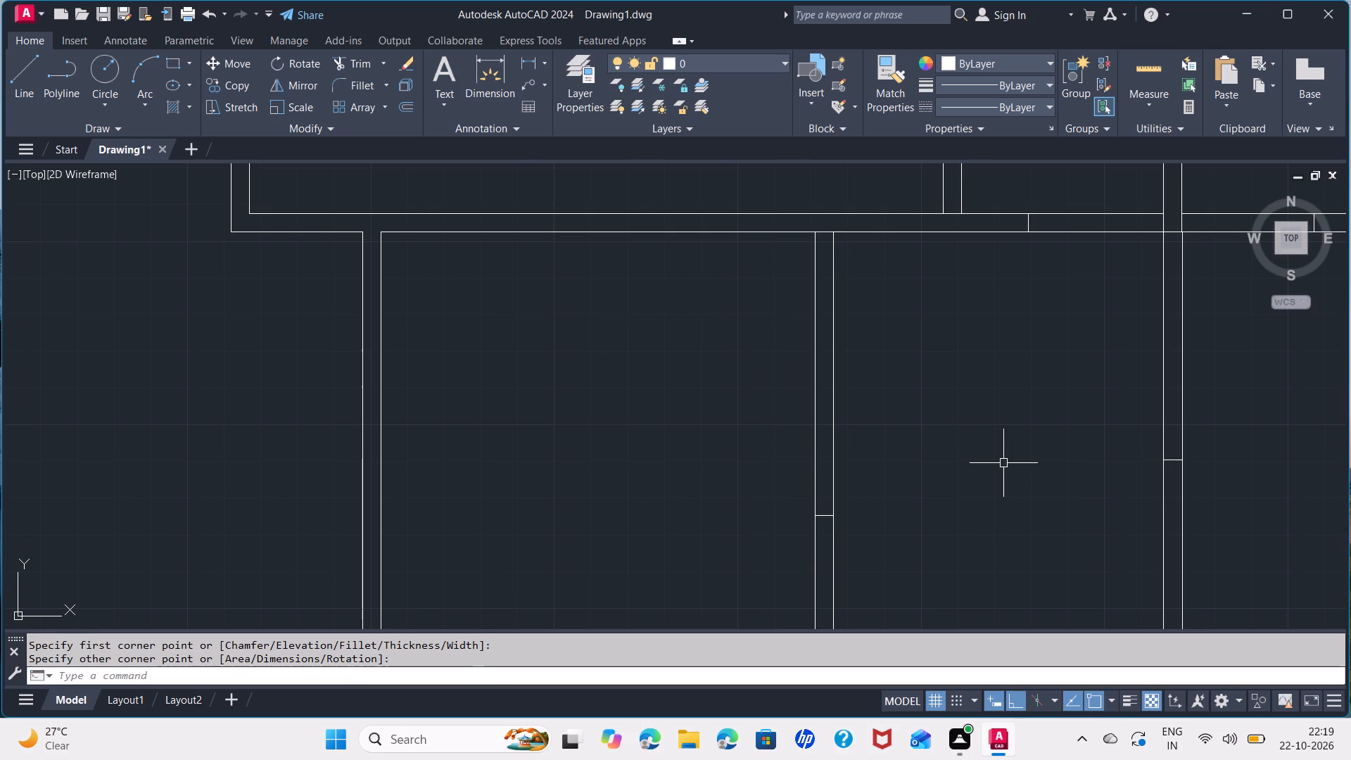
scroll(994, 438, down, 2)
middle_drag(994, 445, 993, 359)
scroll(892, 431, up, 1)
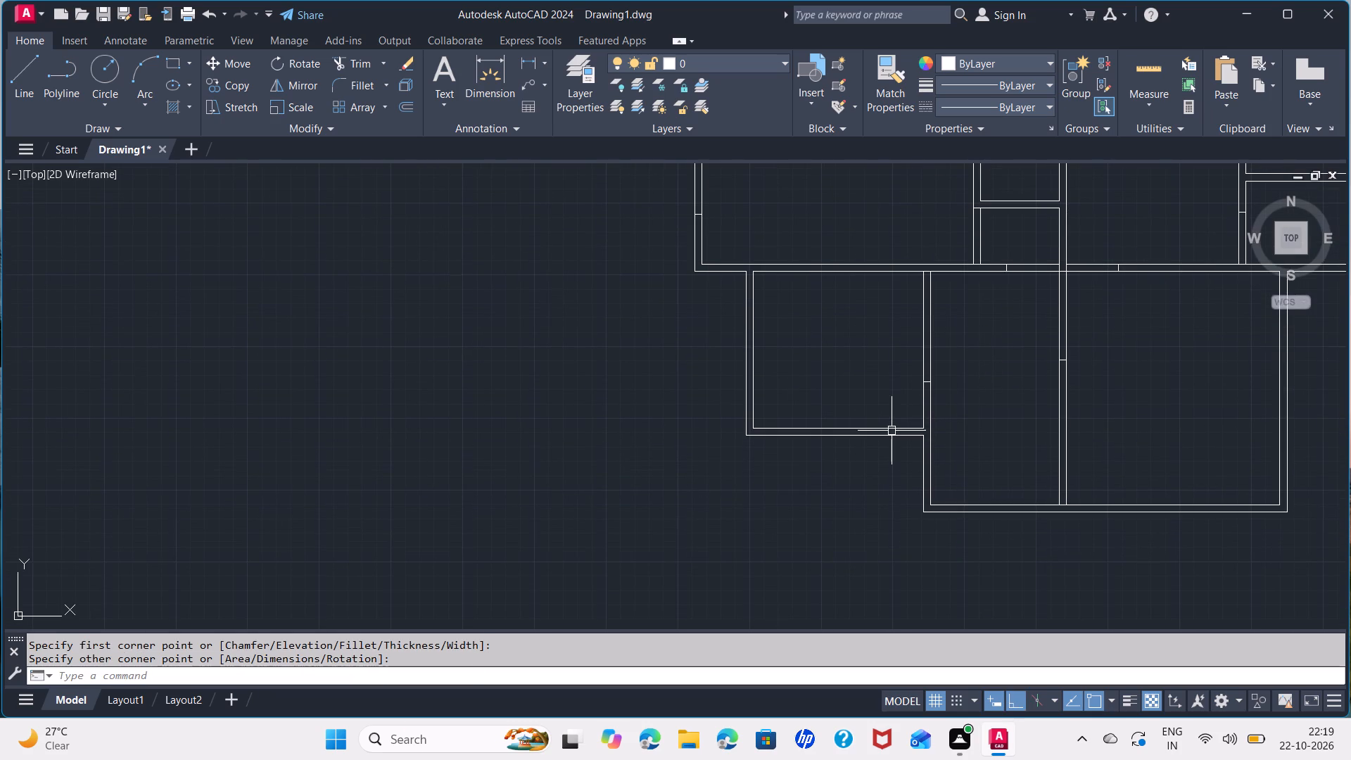
Stretch the lower edge of the opening rectangle in the lower left room's right wall up by 1'.
scroll(892, 431, up, 1)
click(968, 312)
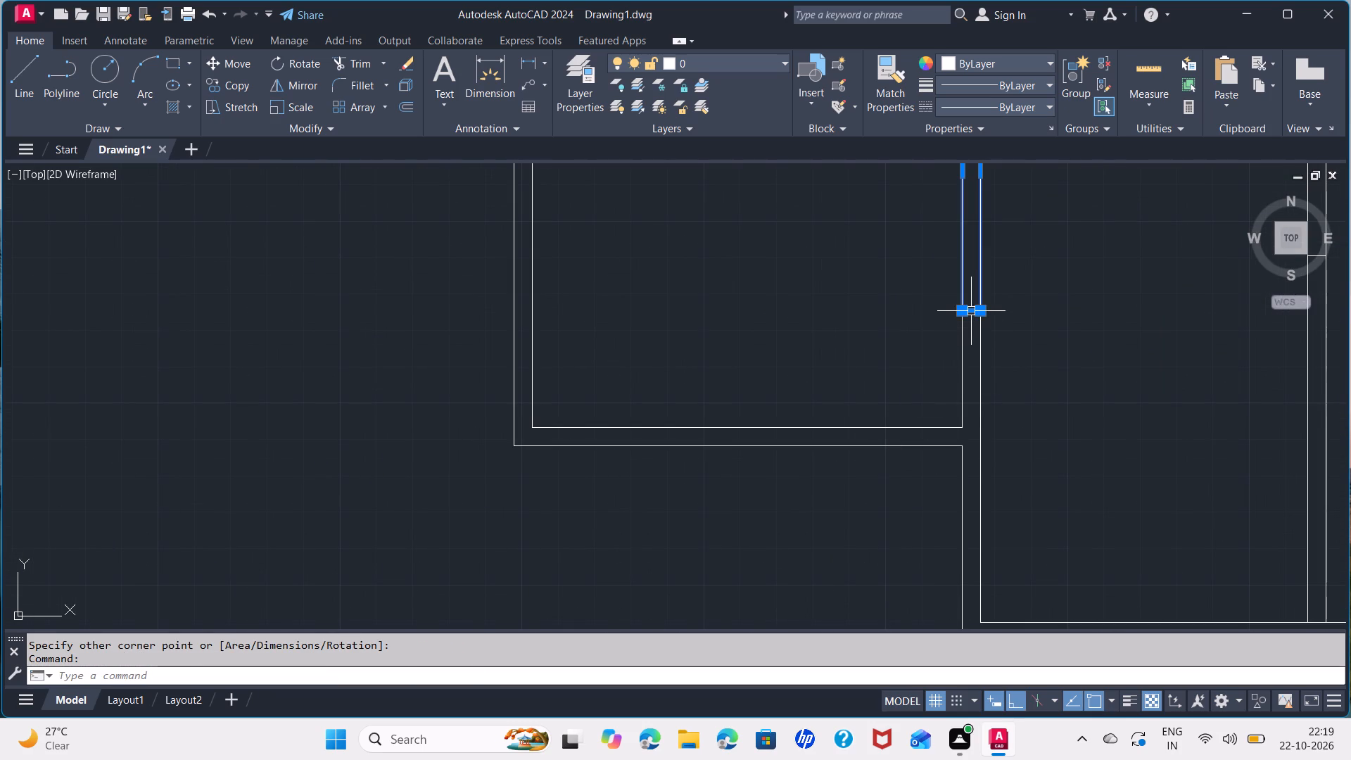
scroll(971, 316, up, 7)
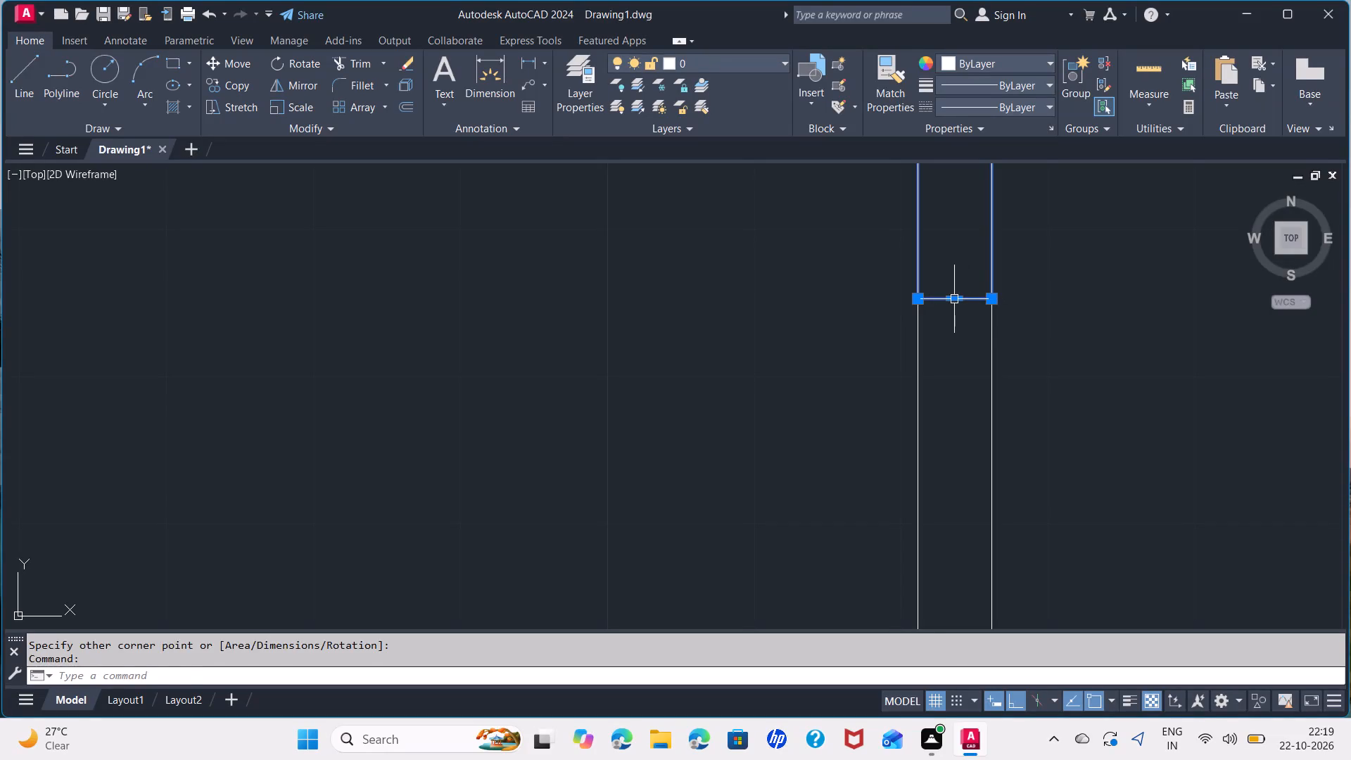
click(954, 298)
text(1')
key(Return)
scroll(747, 378, down, 2)
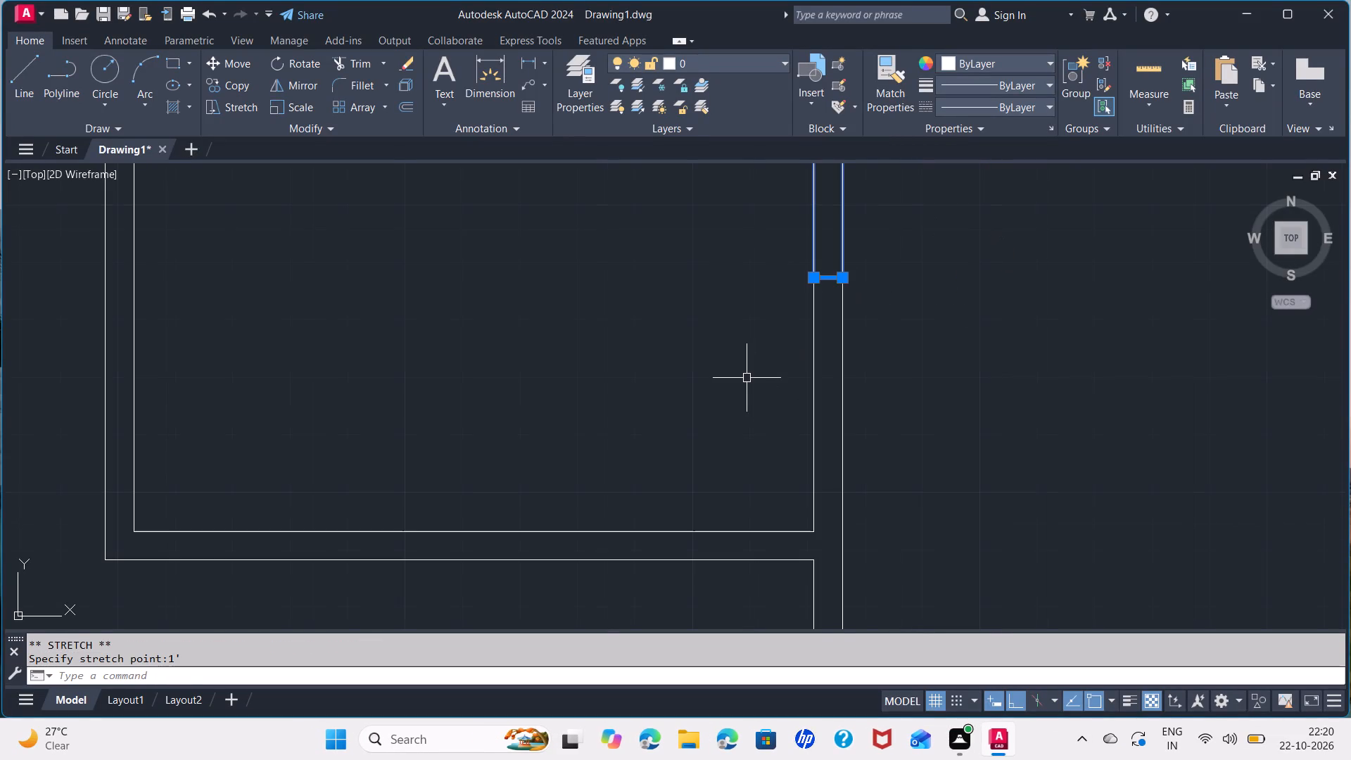
Draw an opening rectangle 5" deep and about 3'-1" long in the lower left room's bottom wall, starting at the inner right corner.
key(space)
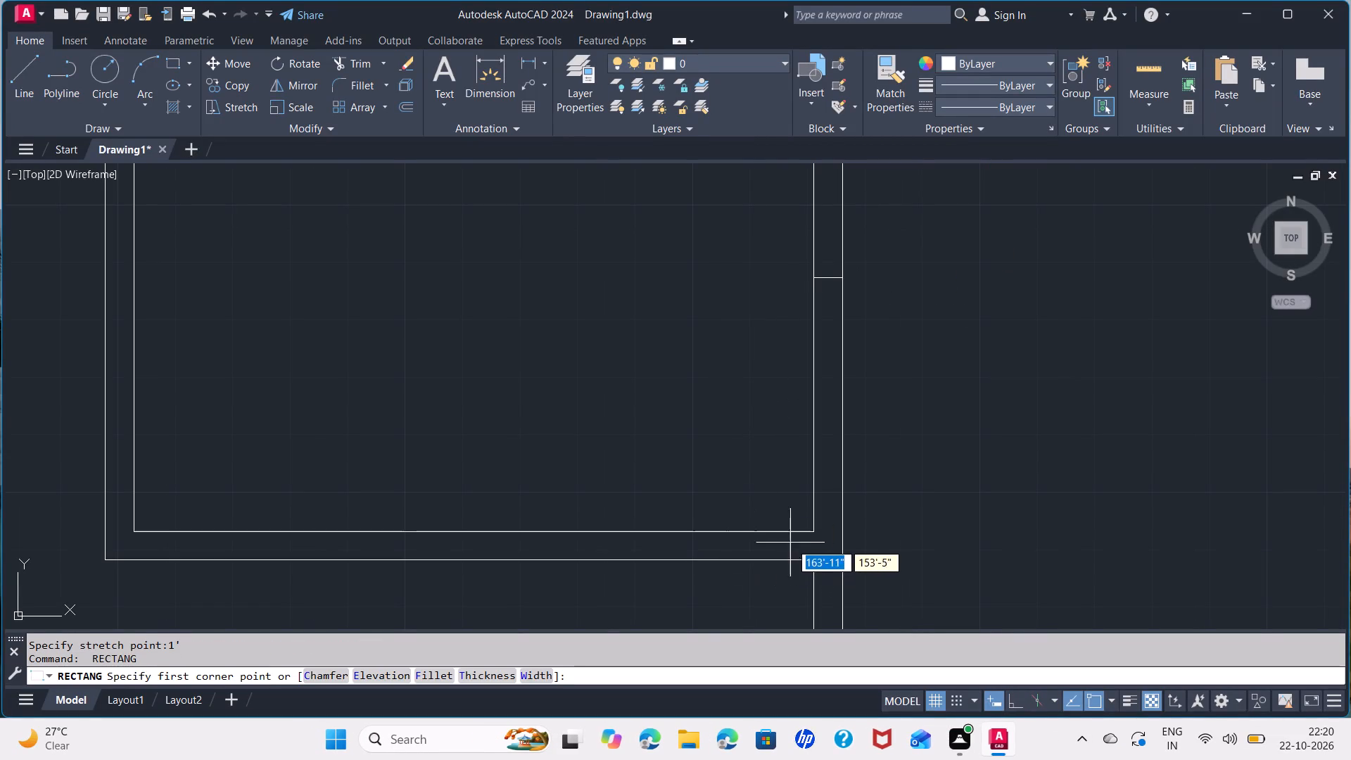
click(816, 528)
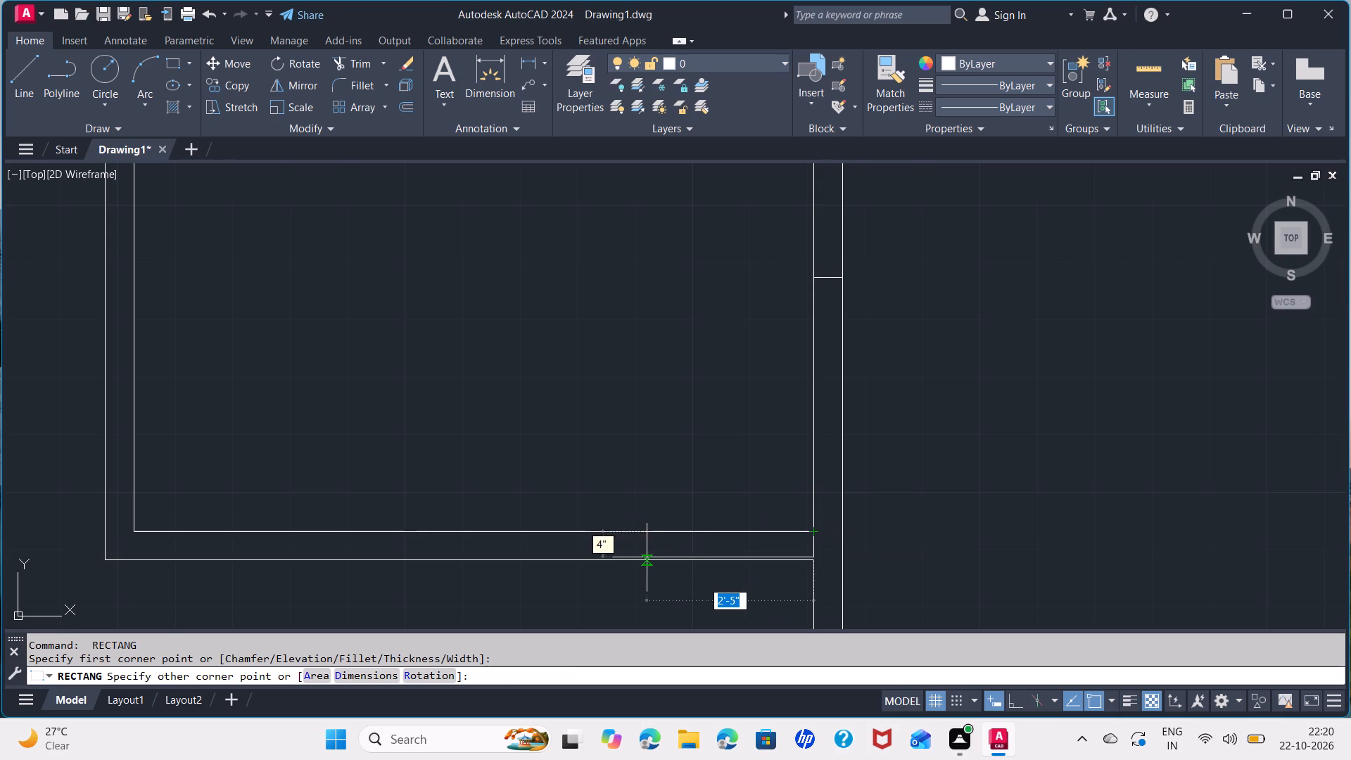
click(602, 559)
Draw a second opening rectangle, 5" deep and about 3' long, in the same bottom wall near the room's left corner.
scroll(621, 390, down, 2)
middle_drag(624, 331, 672, 411)
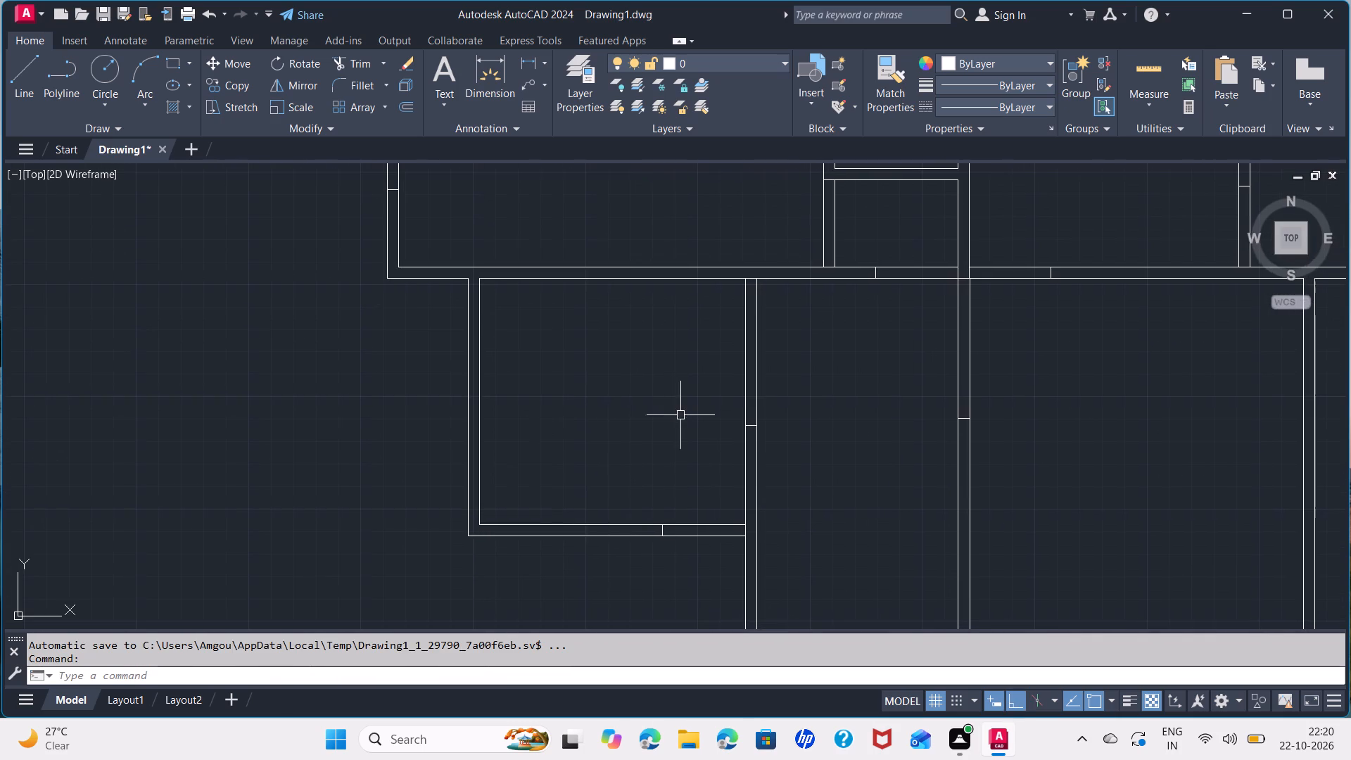
scroll(505, 534, up, 2)
key(space)
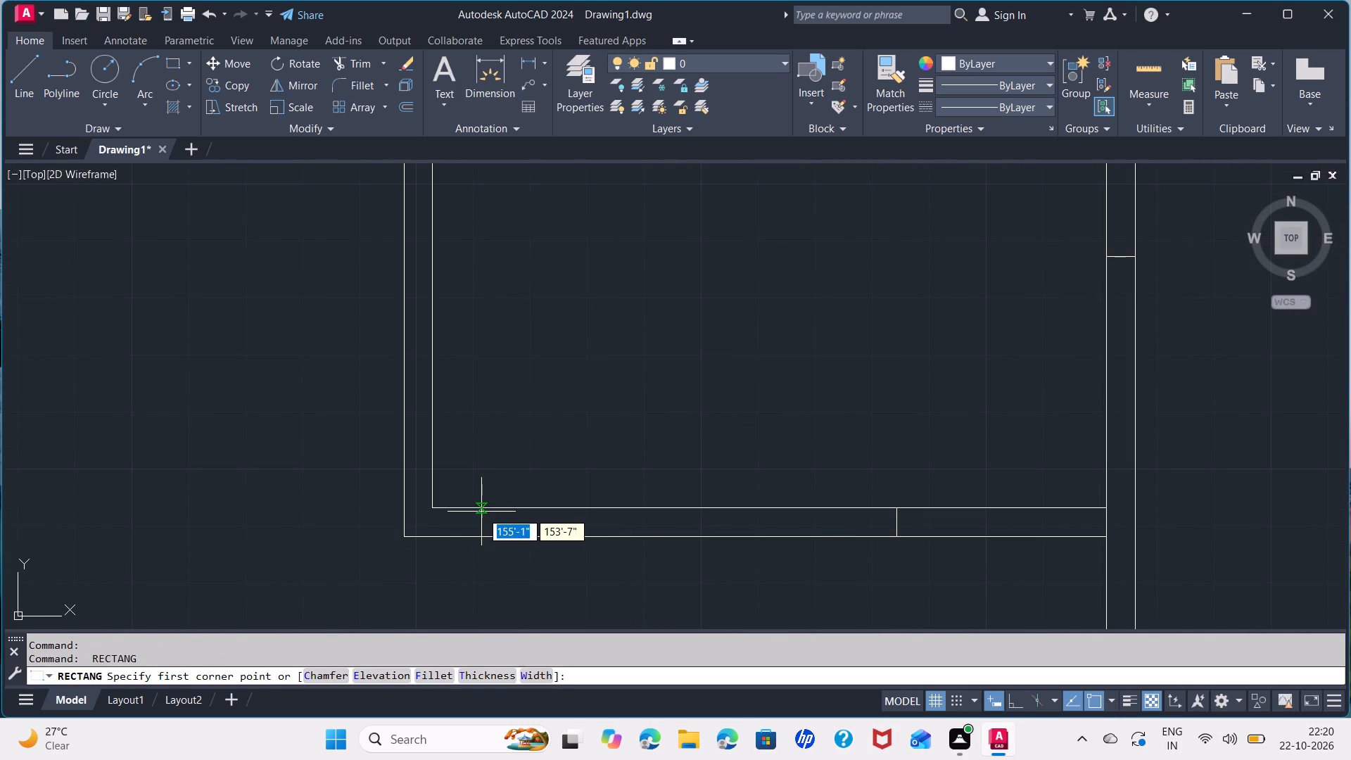
click(522, 509)
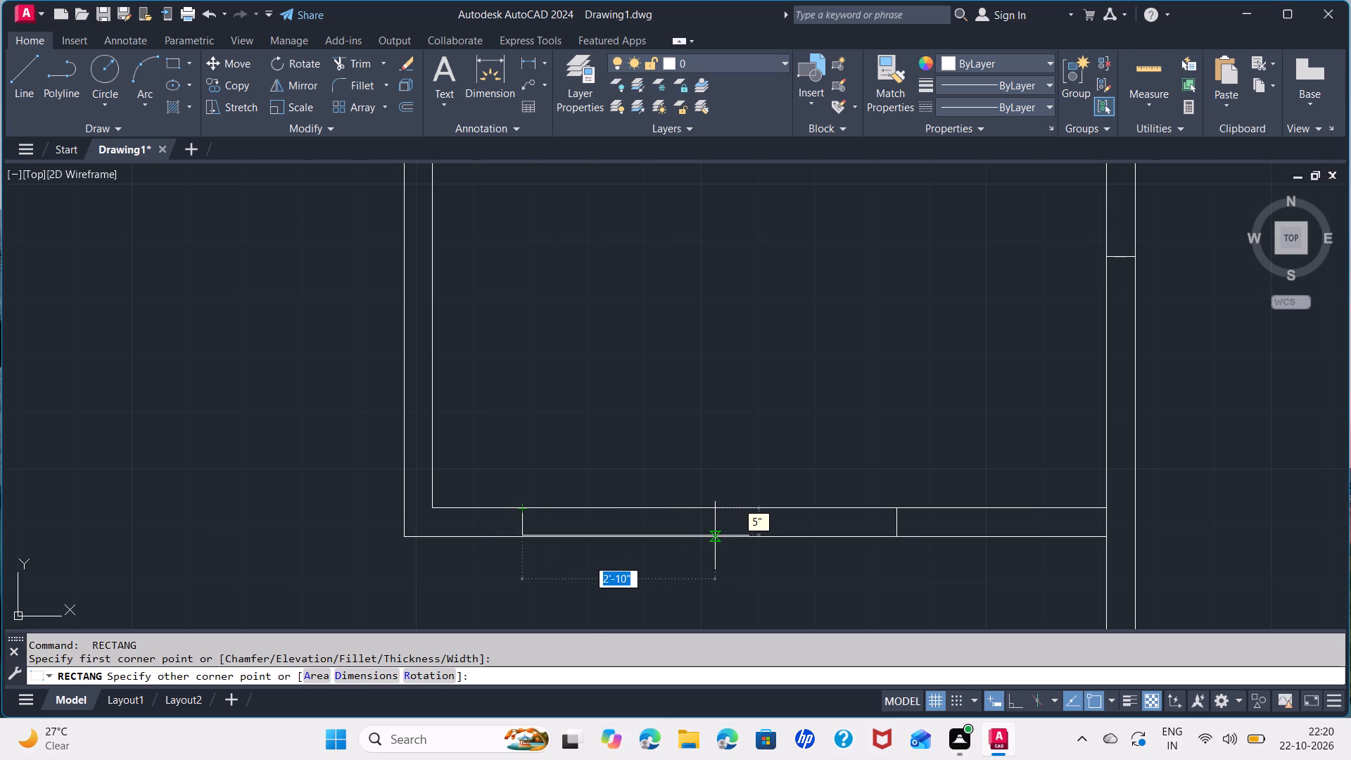
click(732, 536)
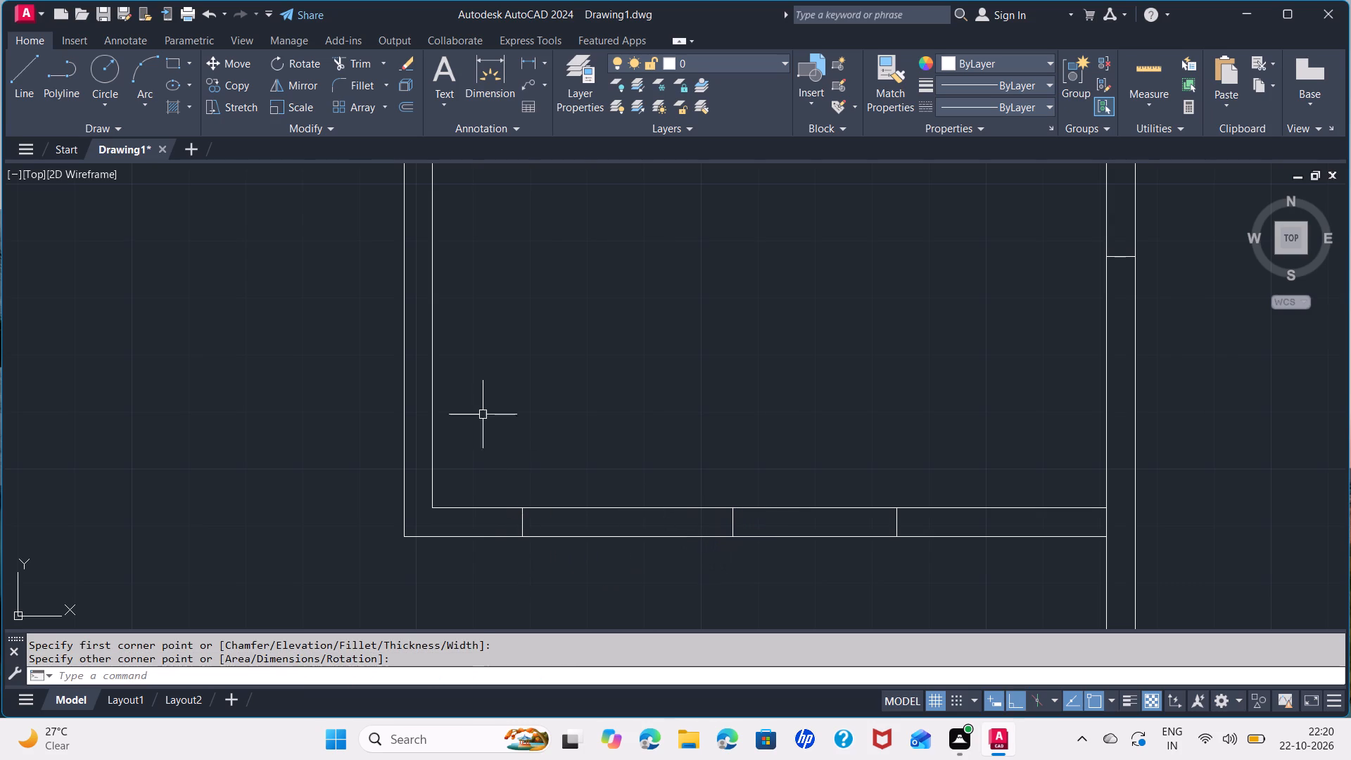
Draw an opening rectangle about 3'-5" long across the thickness of the lower left room's left wall, near mid-height.
middle_drag(488, 375, 654, 530)
scroll(592, 324, down, 2)
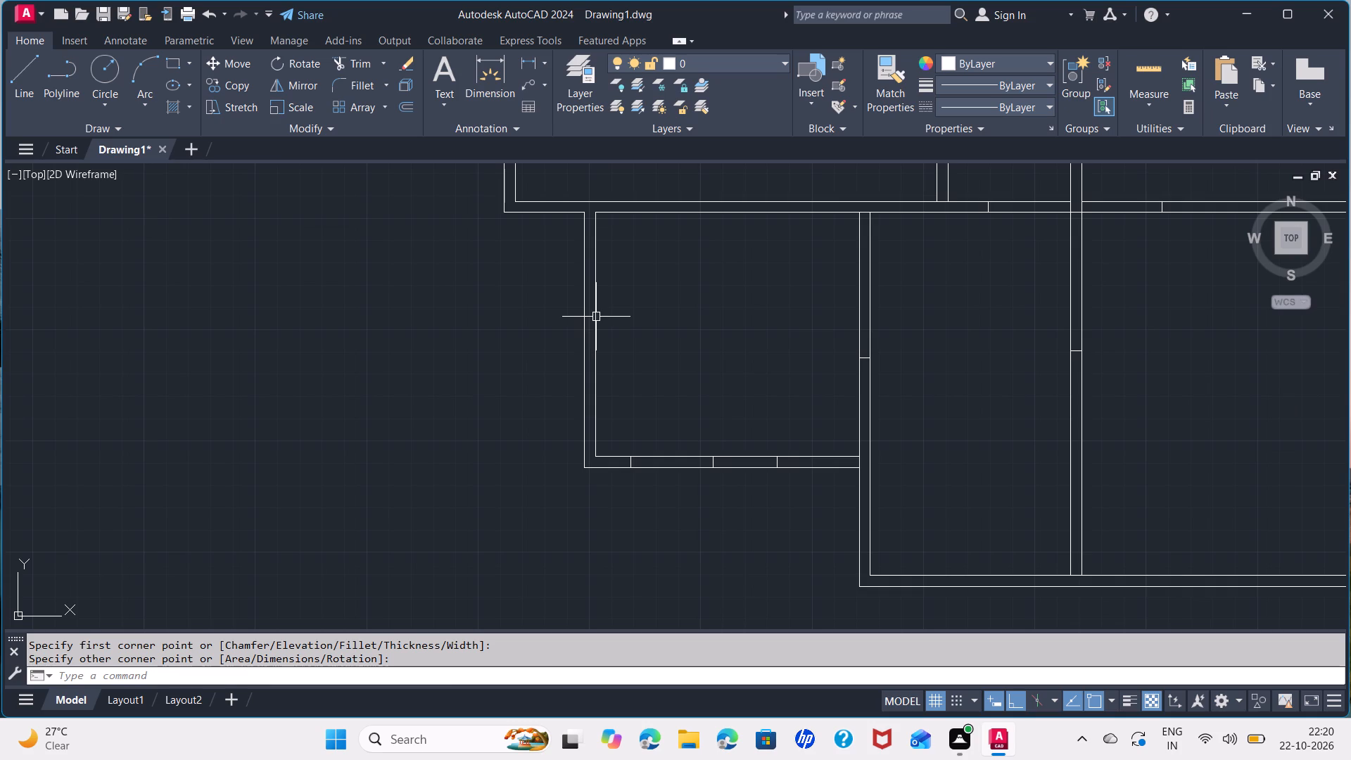
key(space)
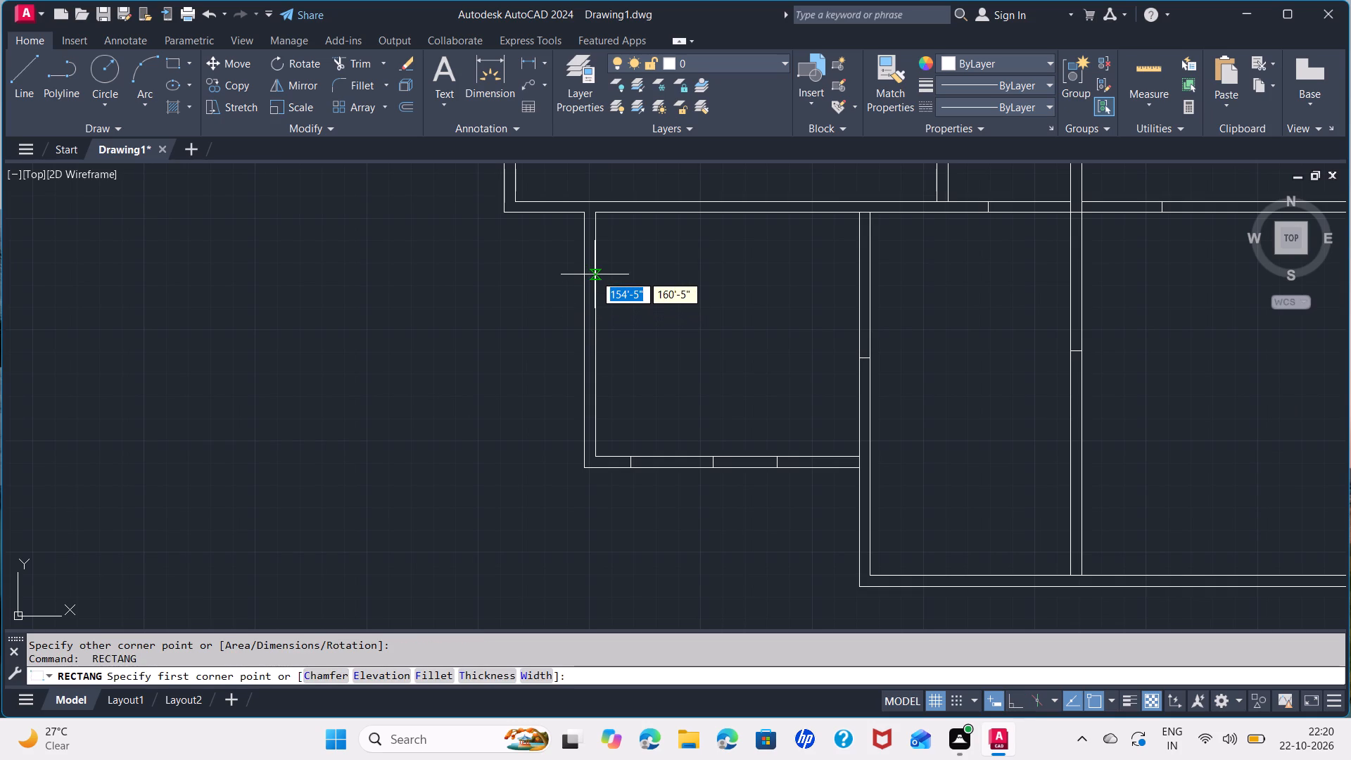
click(595, 284)
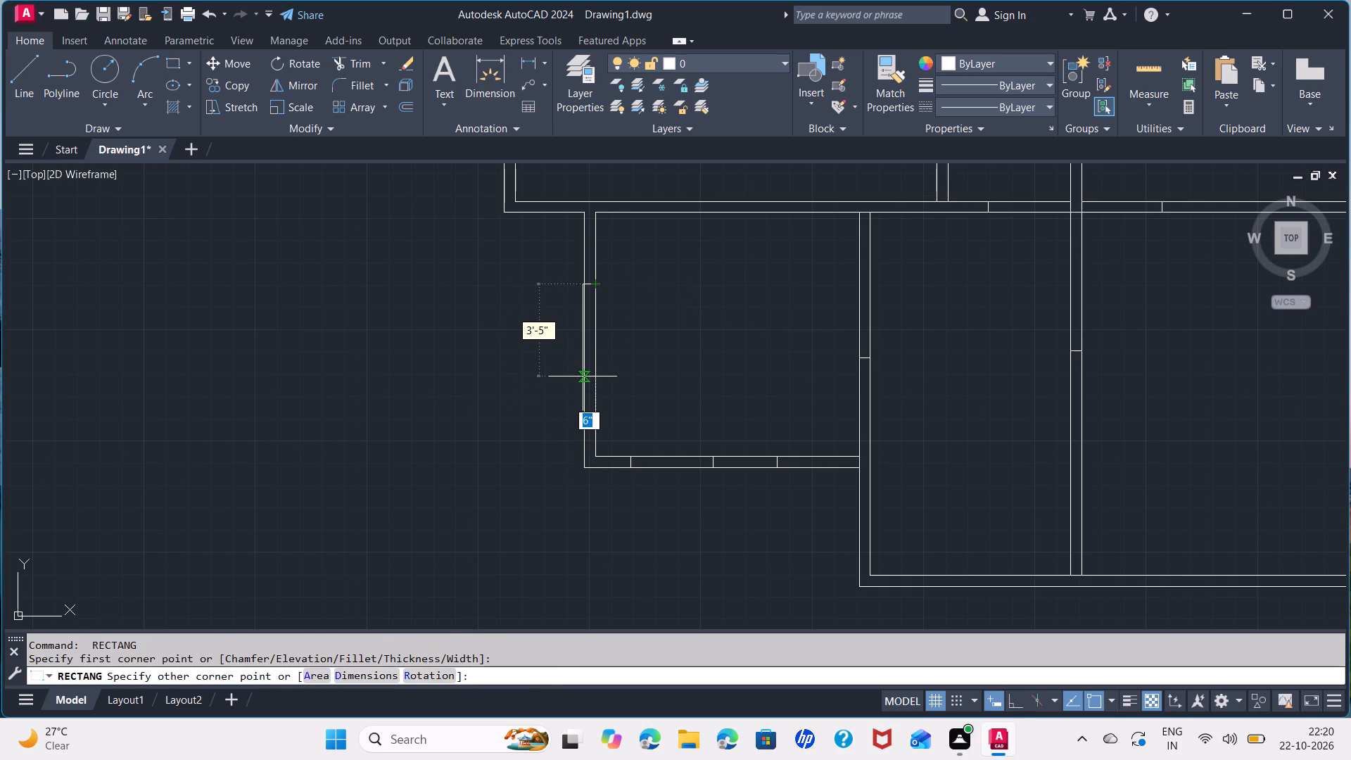
click(583, 376)
Draw an opening rectangle 5" deep and about 4' long in the large lower room's bottom wall, left of the partition.
scroll(637, 346, down, 1)
middle_drag(649, 334, 629, 436)
middle_drag(824, 518, 533, 351)
drag(683, 351, 638, 327)
drag(598, 333, 533, 351)
middle_drag(533, 351, 522, 357)
scroll(535, 407, up, 3)
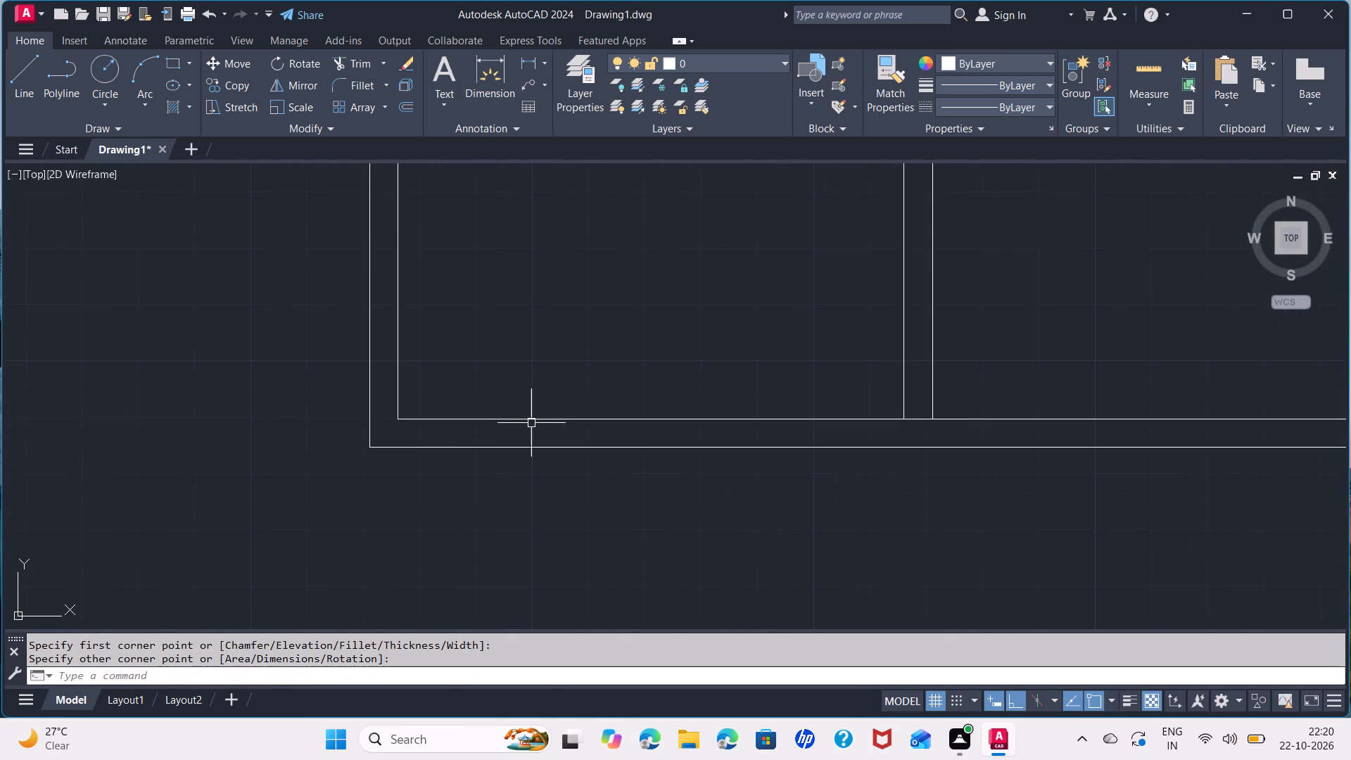
key(space)
click(490, 419)
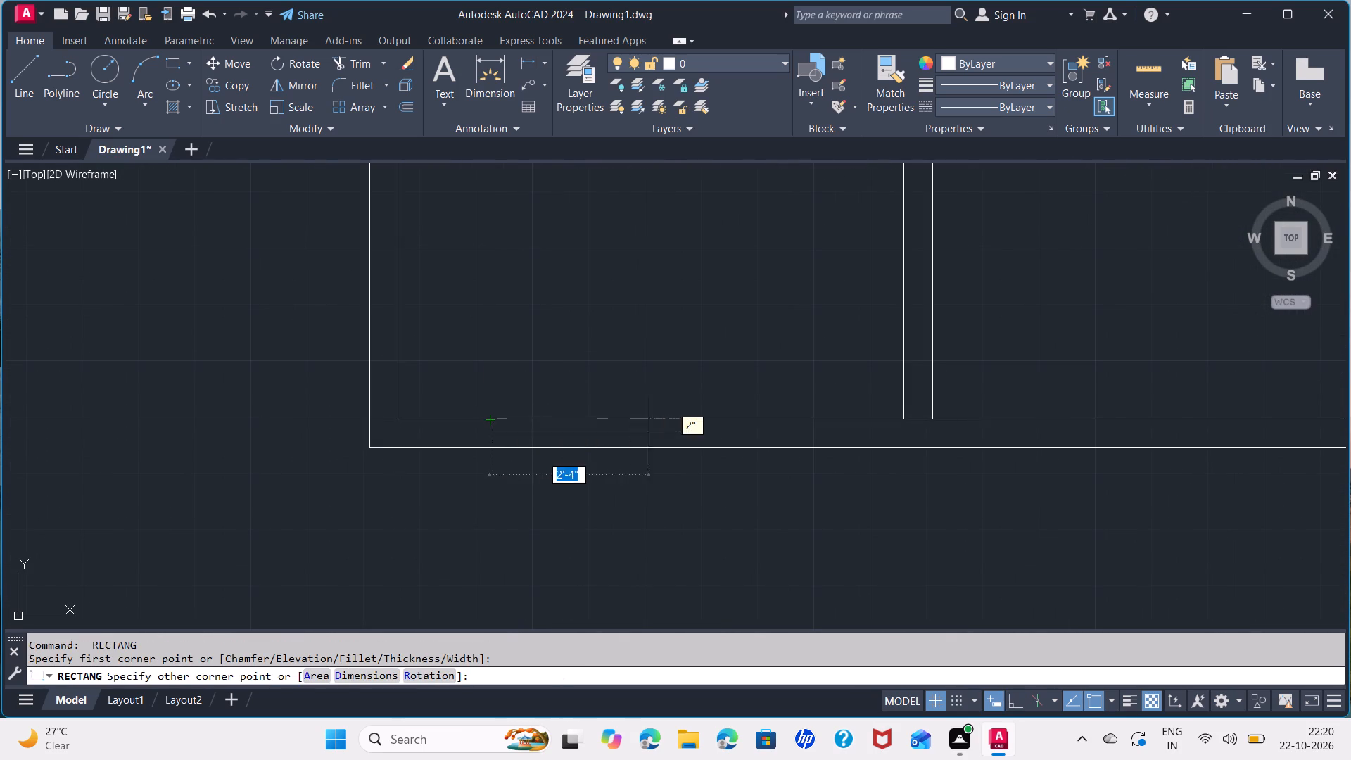
click(775, 447)
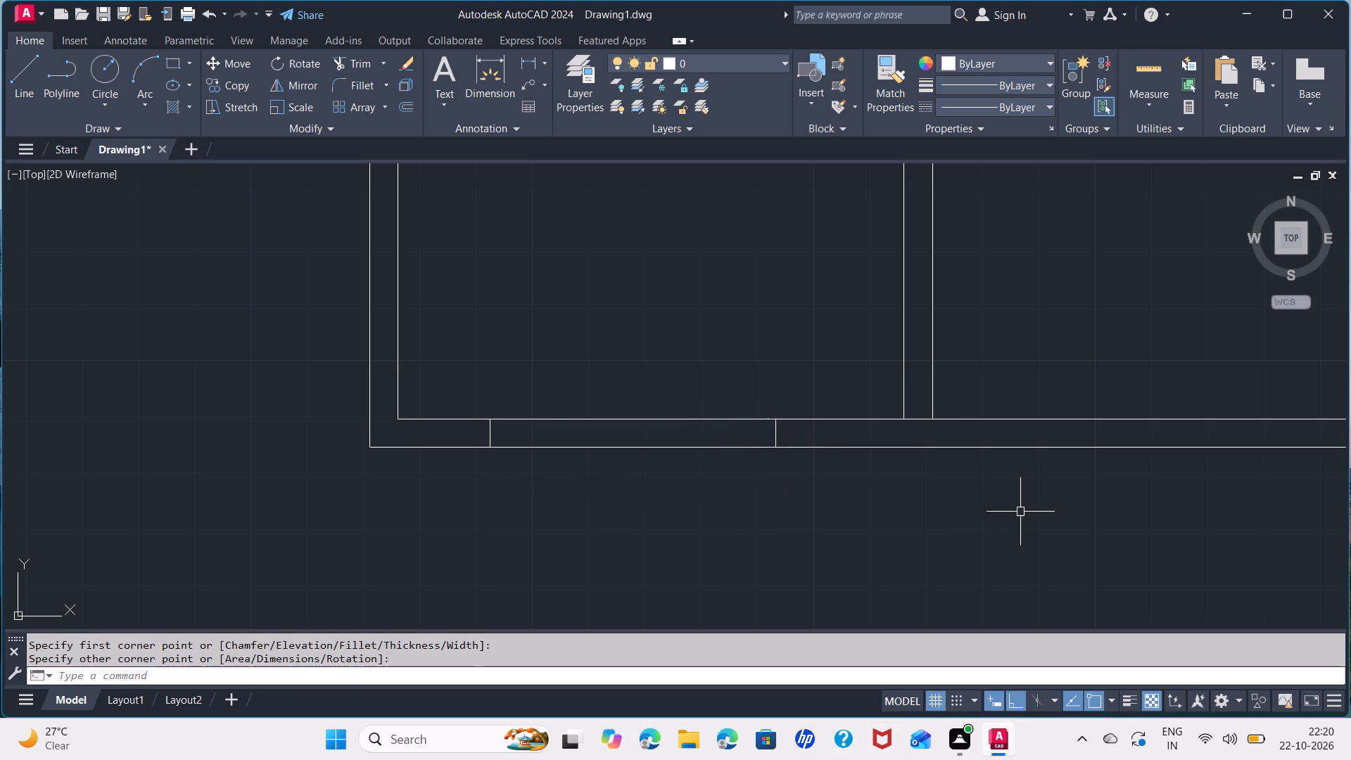
Draw an opening rectangle 5" deep and about 5'-9" long in the large lower room's bottom wall, right of the partition.
middle_drag(1020, 510, 486, 450)
key(space)
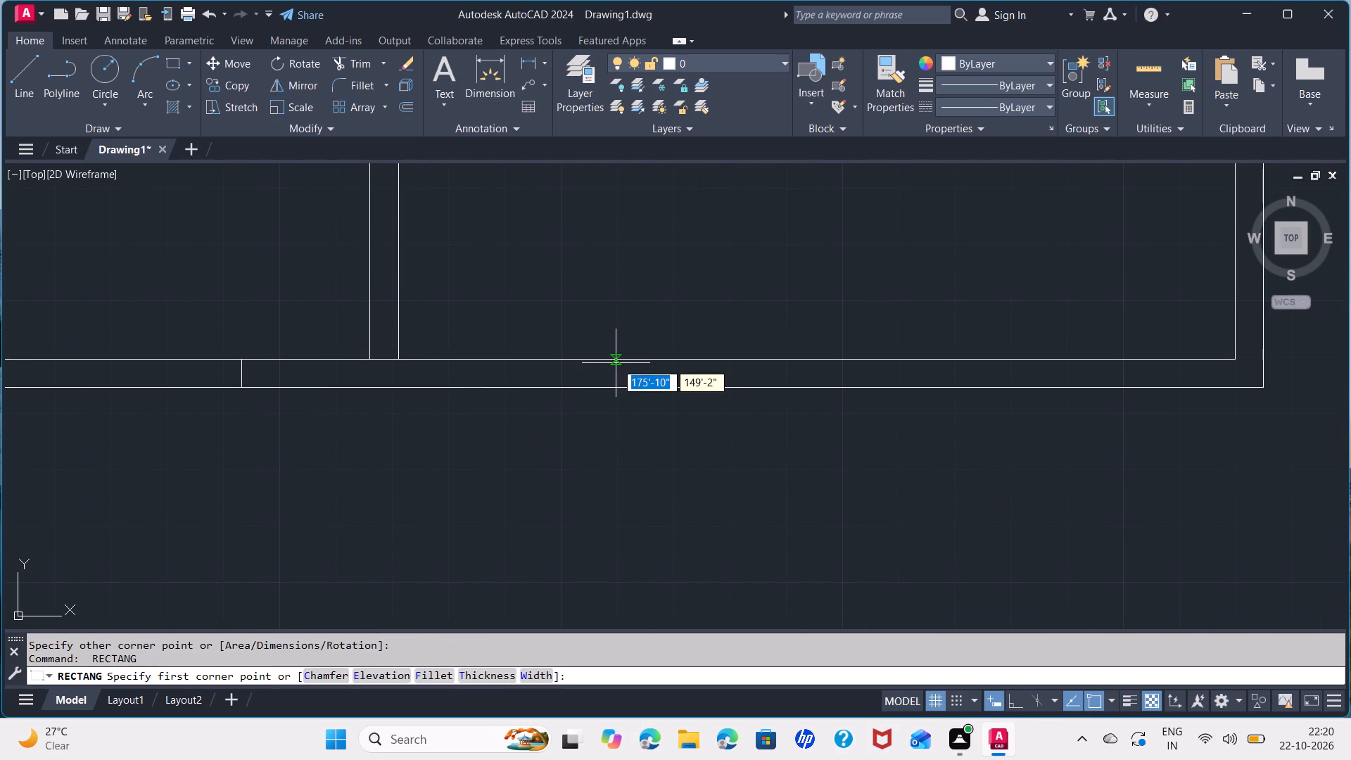
click(614, 359)
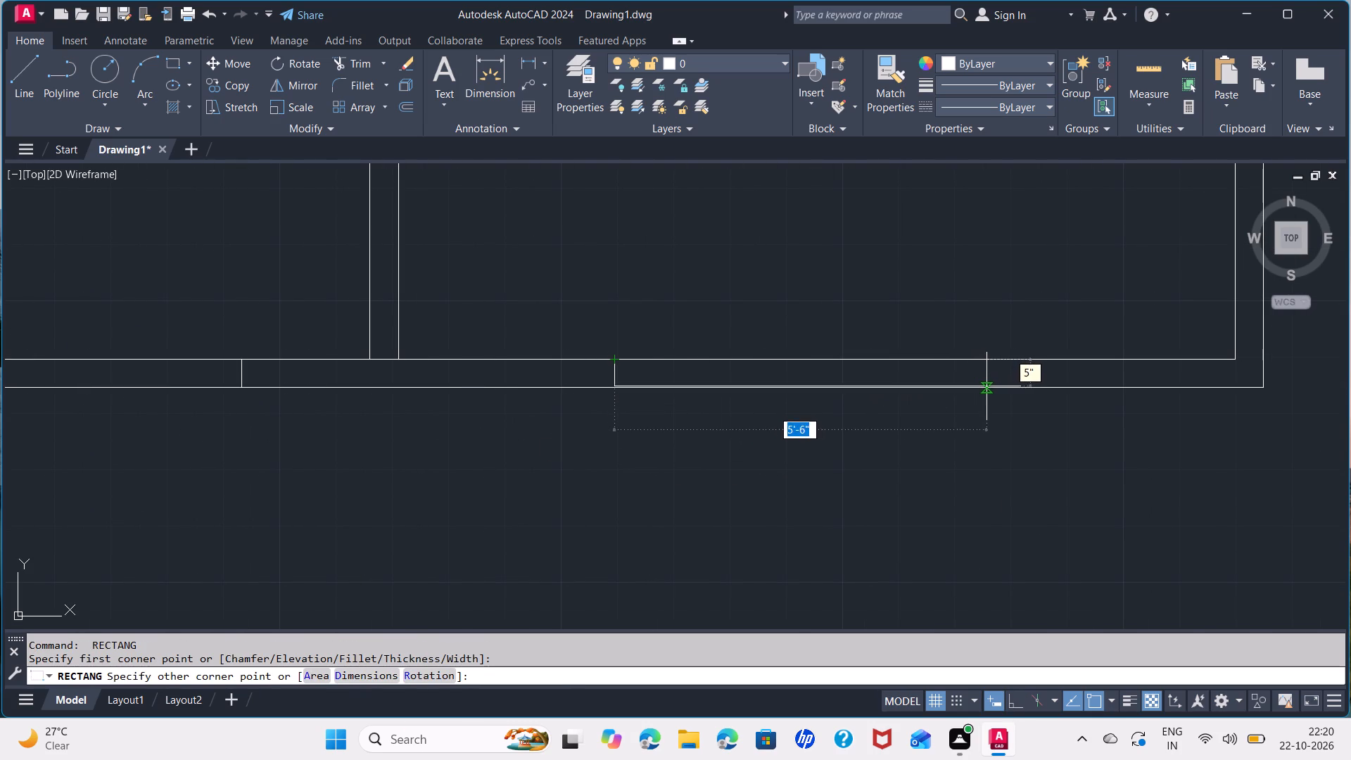
click(1003, 390)
Draw an opening rectangle about 6'-8" long across the thickness of the large lower room's right wall, around mid-height.
middle_drag(969, 417, 671, 614)
scroll(716, 512, down, 2)
middle_drag(740, 382, 741, 471)
key(space)
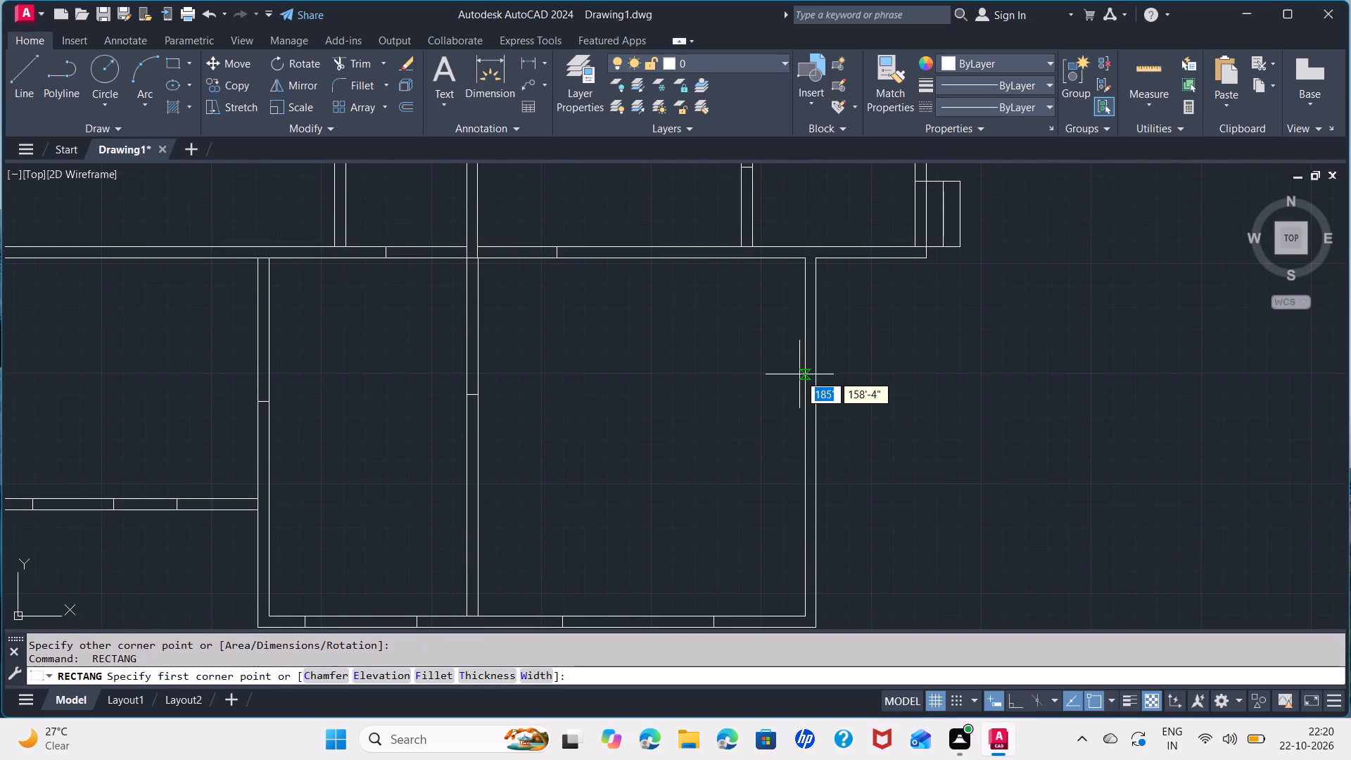
click(817, 333)
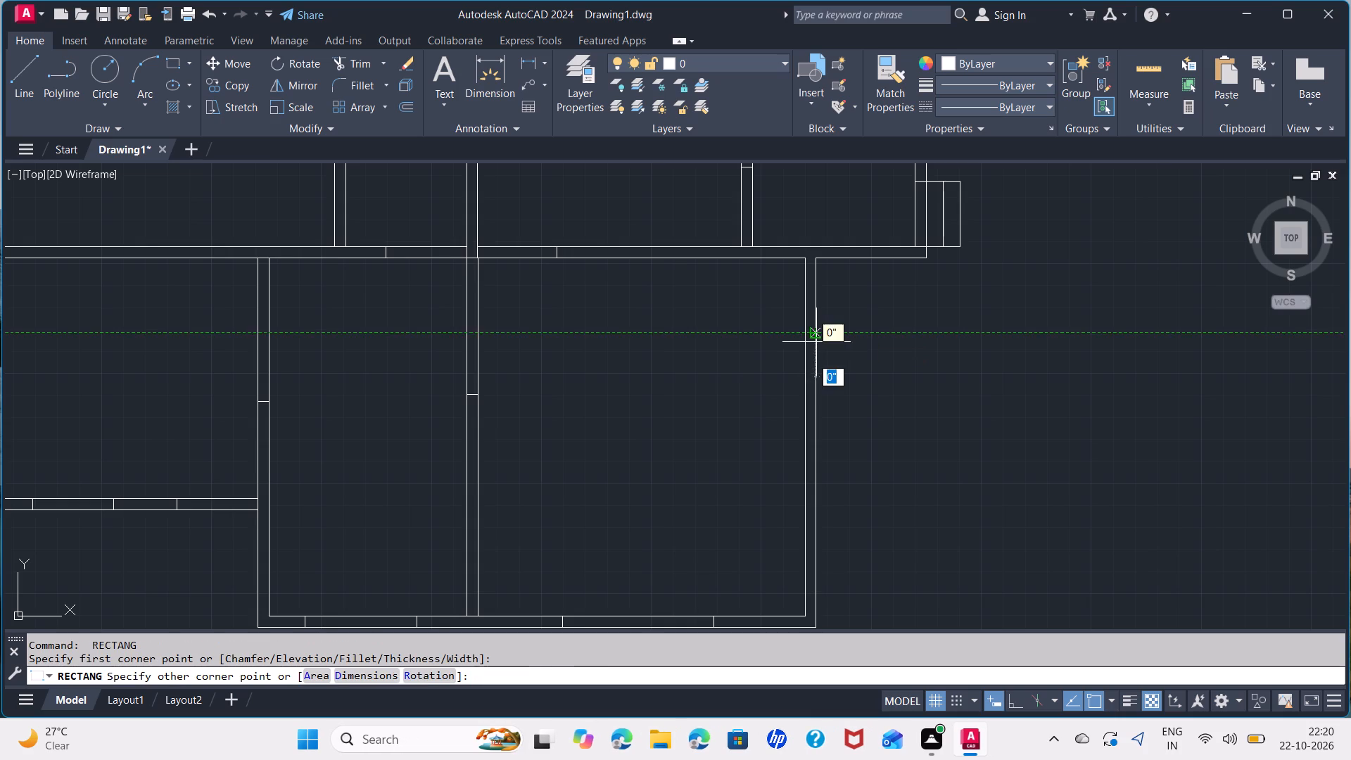
click(805, 509)
scroll(885, 420, down, 1)
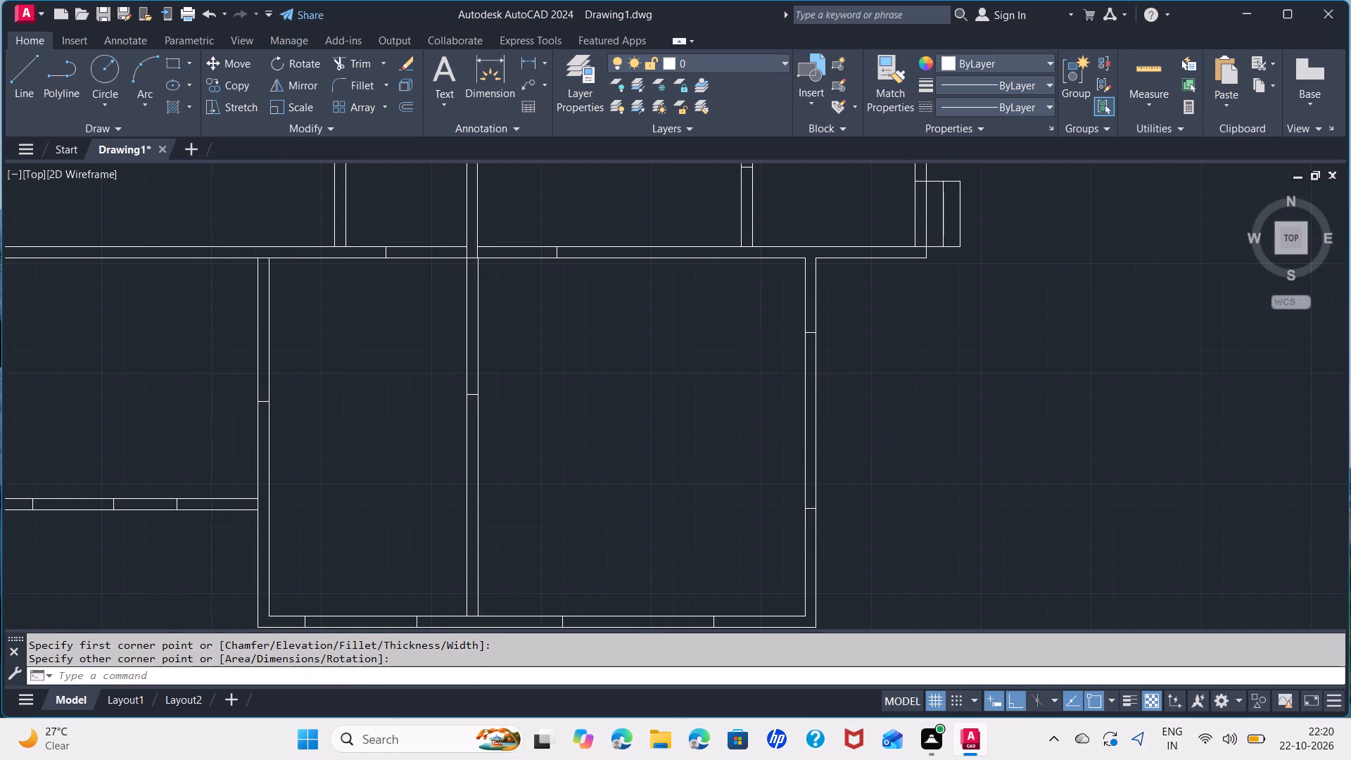
Trim the wall lines out of the two openings beside the central junction and the opening in the short partition just above it.
middle_drag(903, 388, 848, 535)
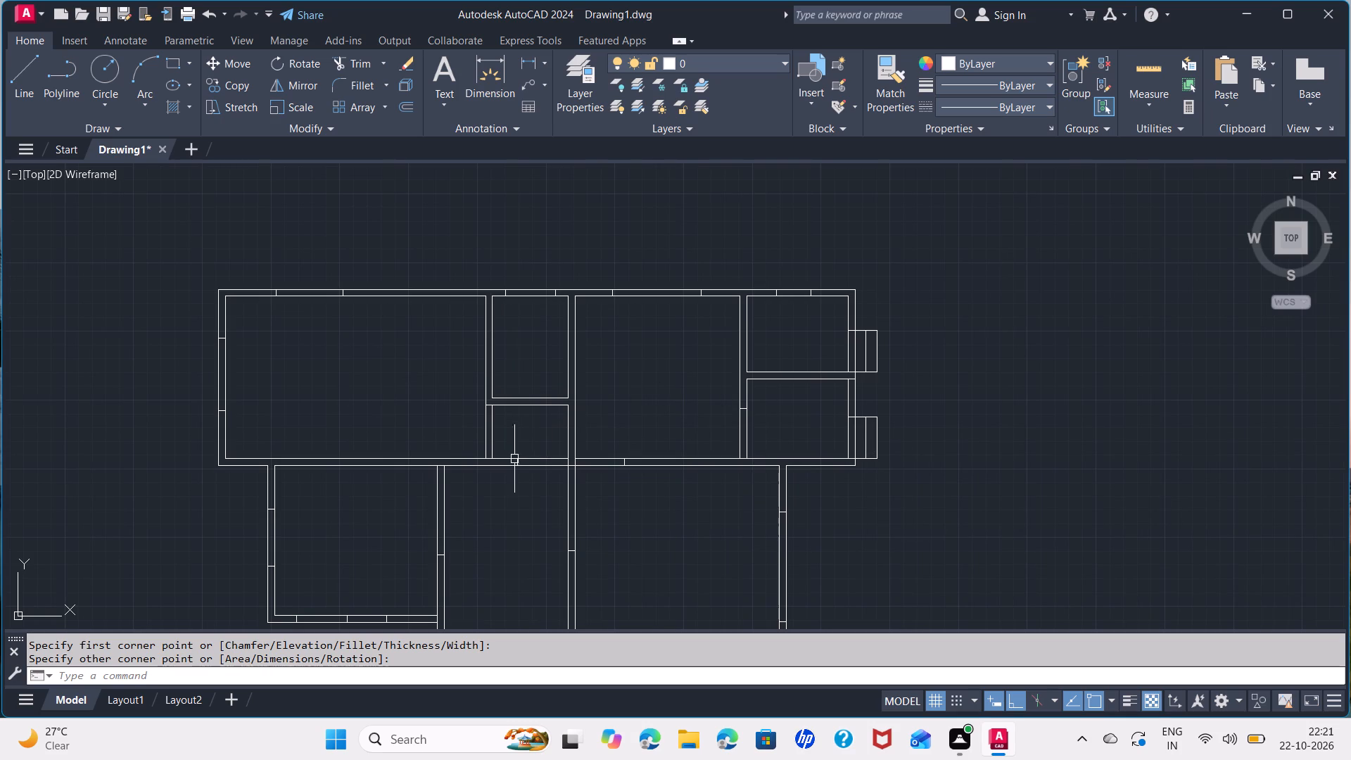
text(TR)
key(space)
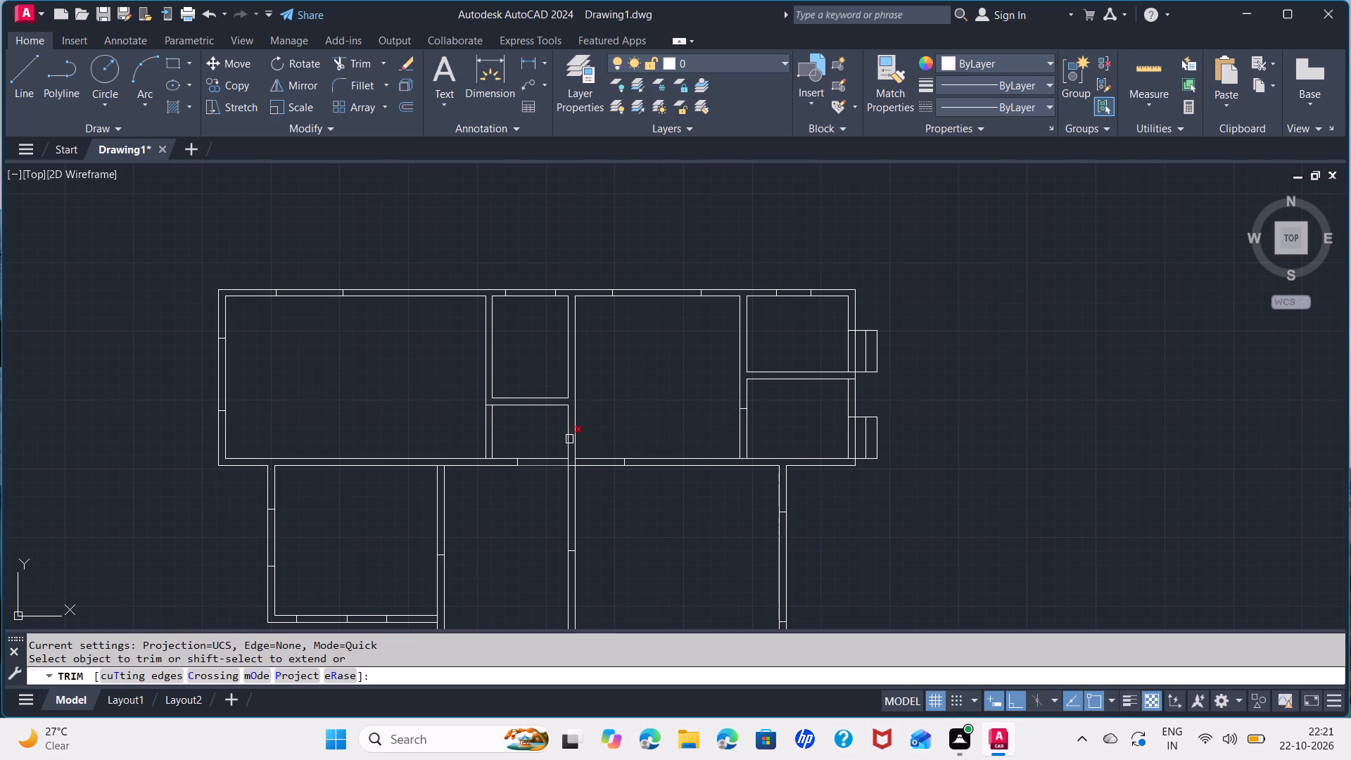
scroll(561, 432, up, 2)
click(524, 465)
click(527, 549)
click(339, 445)
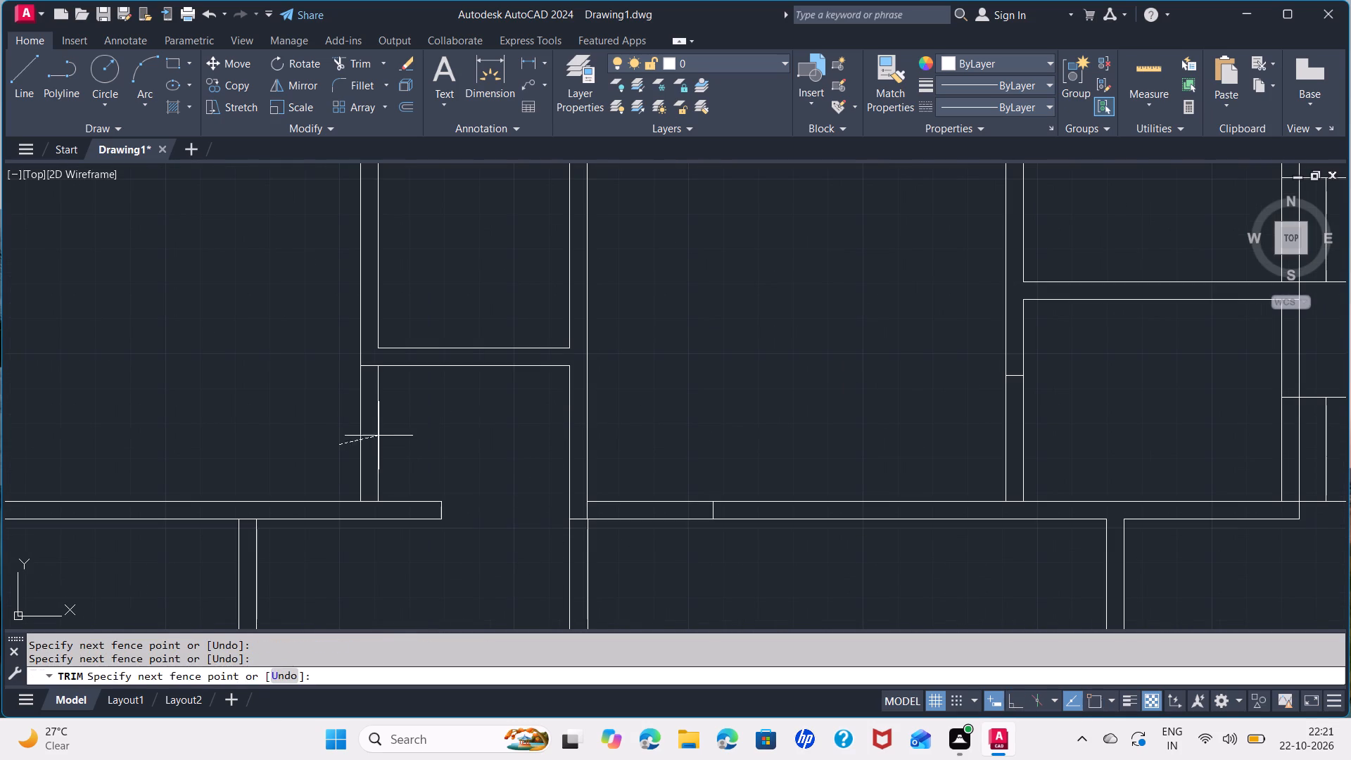
click(460, 425)
click(625, 454)
click(625, 557)
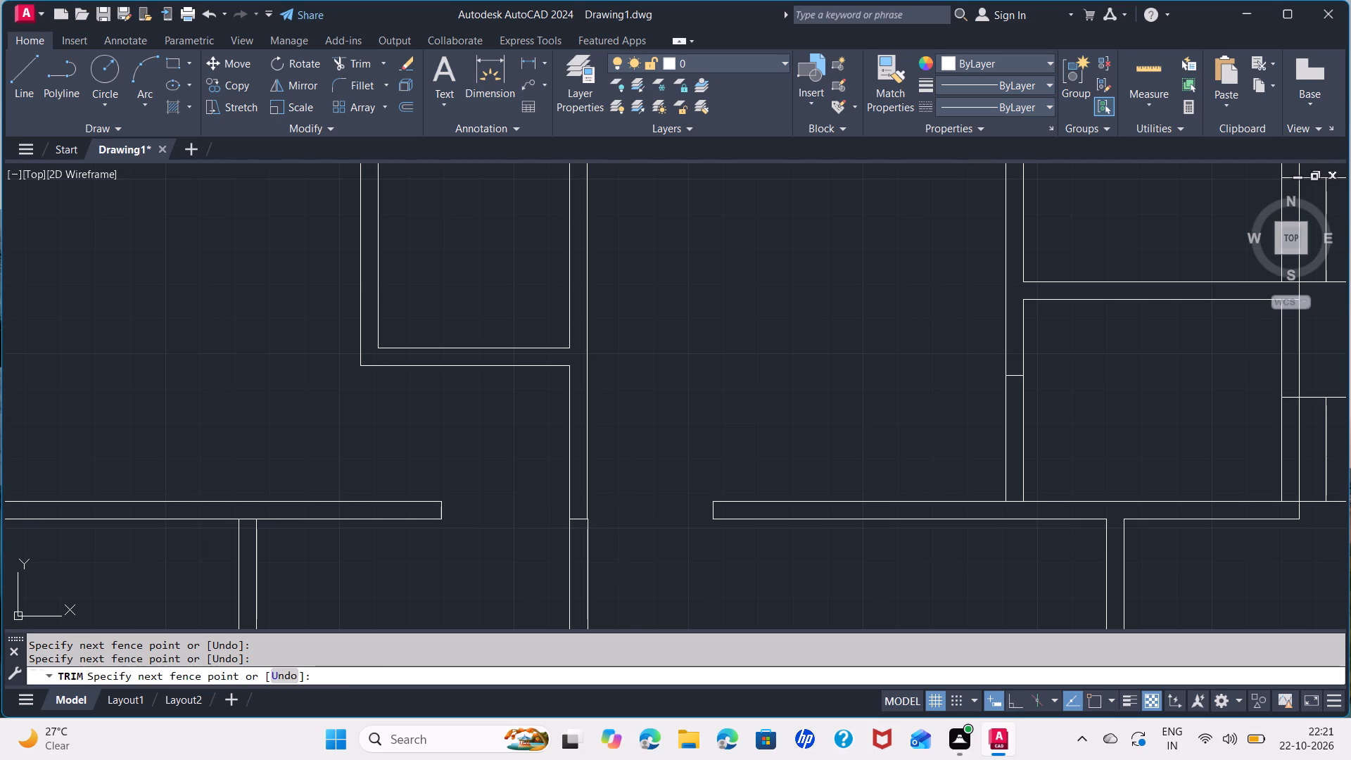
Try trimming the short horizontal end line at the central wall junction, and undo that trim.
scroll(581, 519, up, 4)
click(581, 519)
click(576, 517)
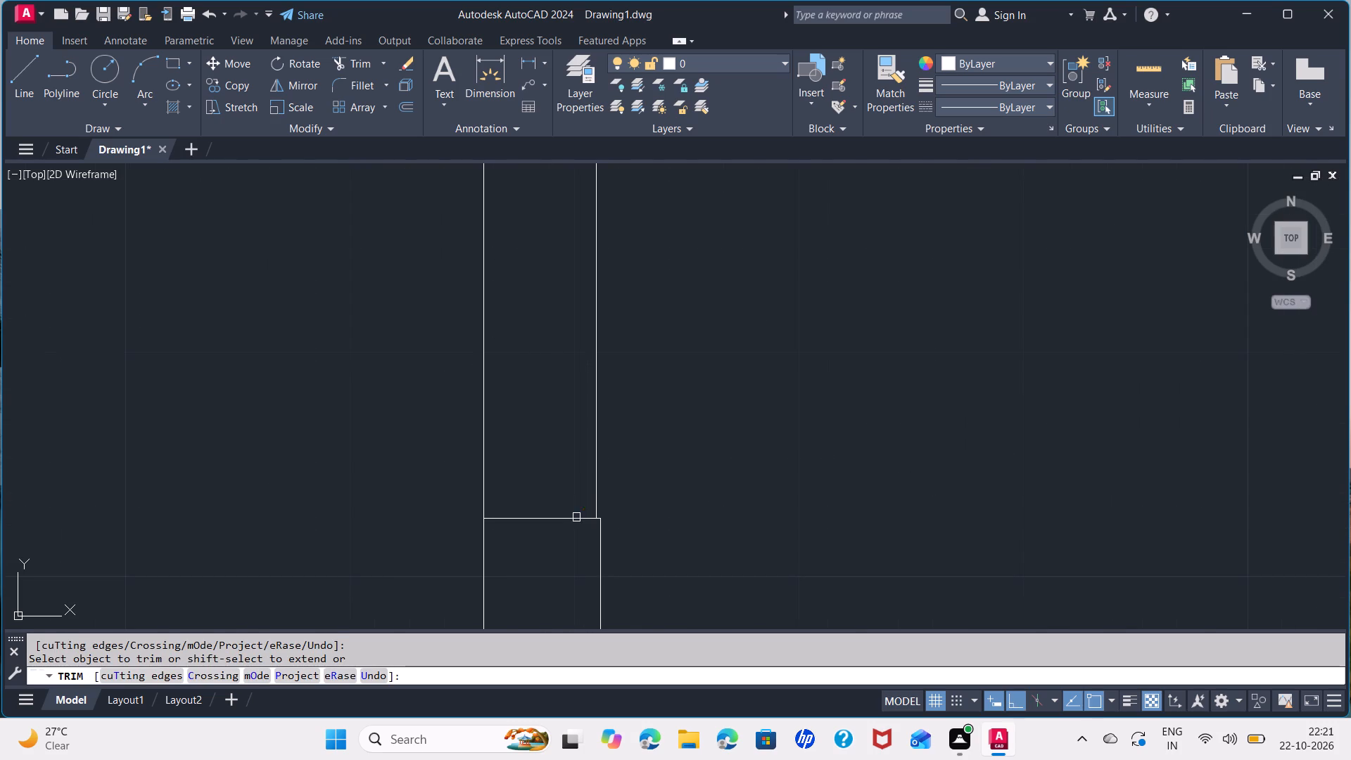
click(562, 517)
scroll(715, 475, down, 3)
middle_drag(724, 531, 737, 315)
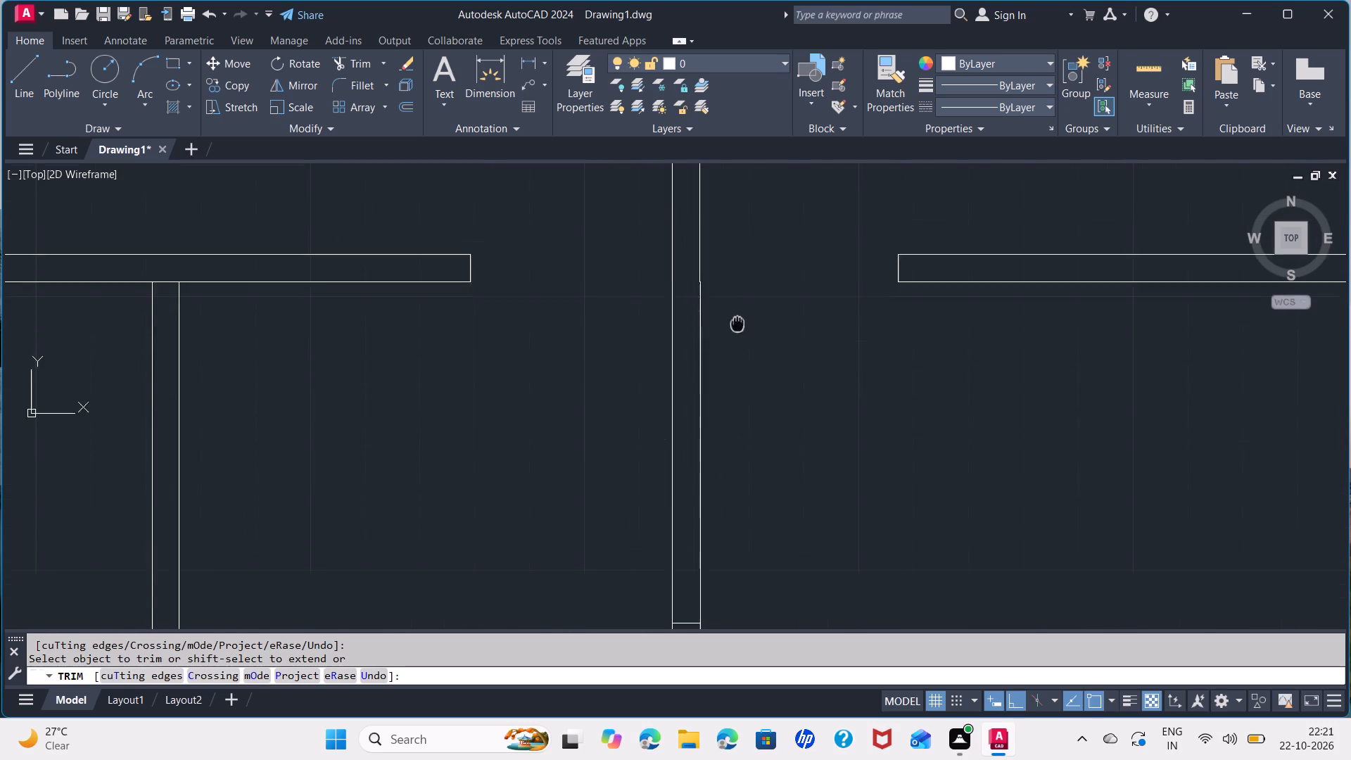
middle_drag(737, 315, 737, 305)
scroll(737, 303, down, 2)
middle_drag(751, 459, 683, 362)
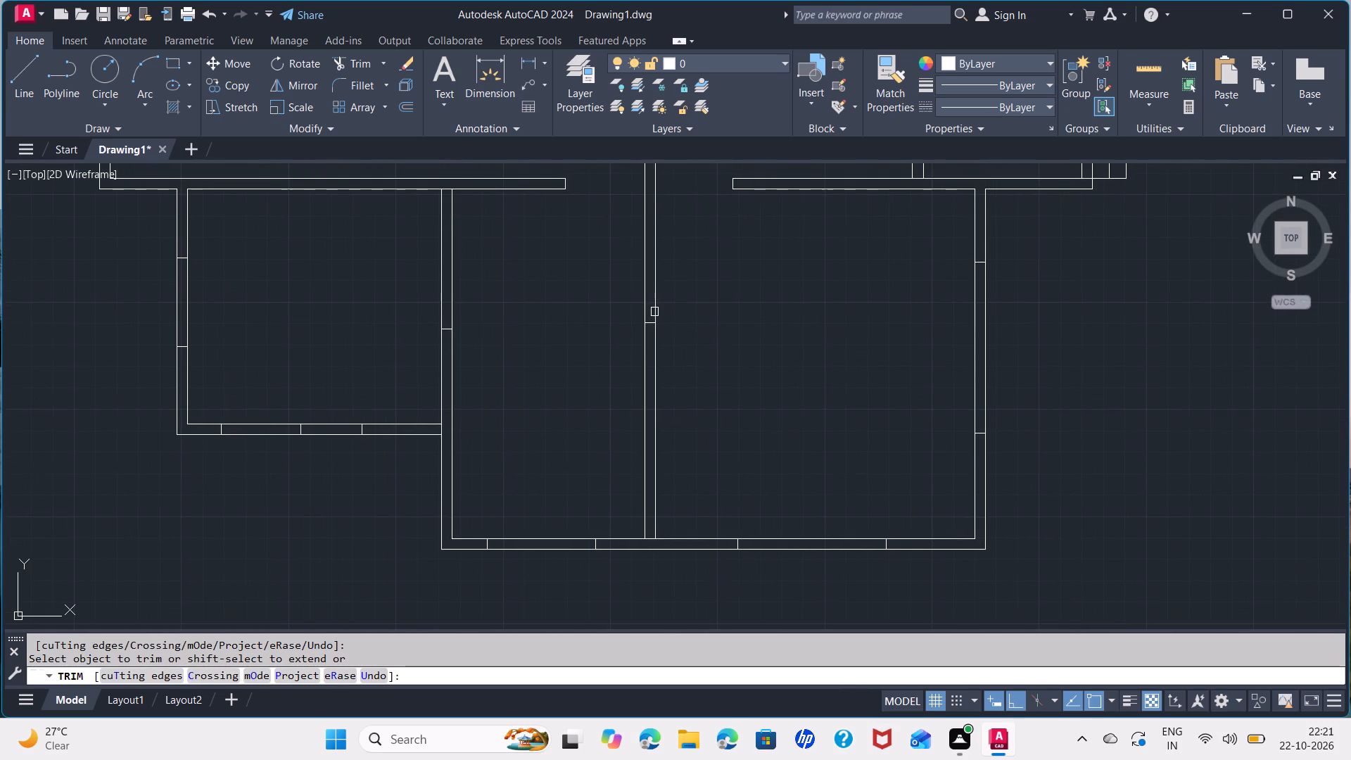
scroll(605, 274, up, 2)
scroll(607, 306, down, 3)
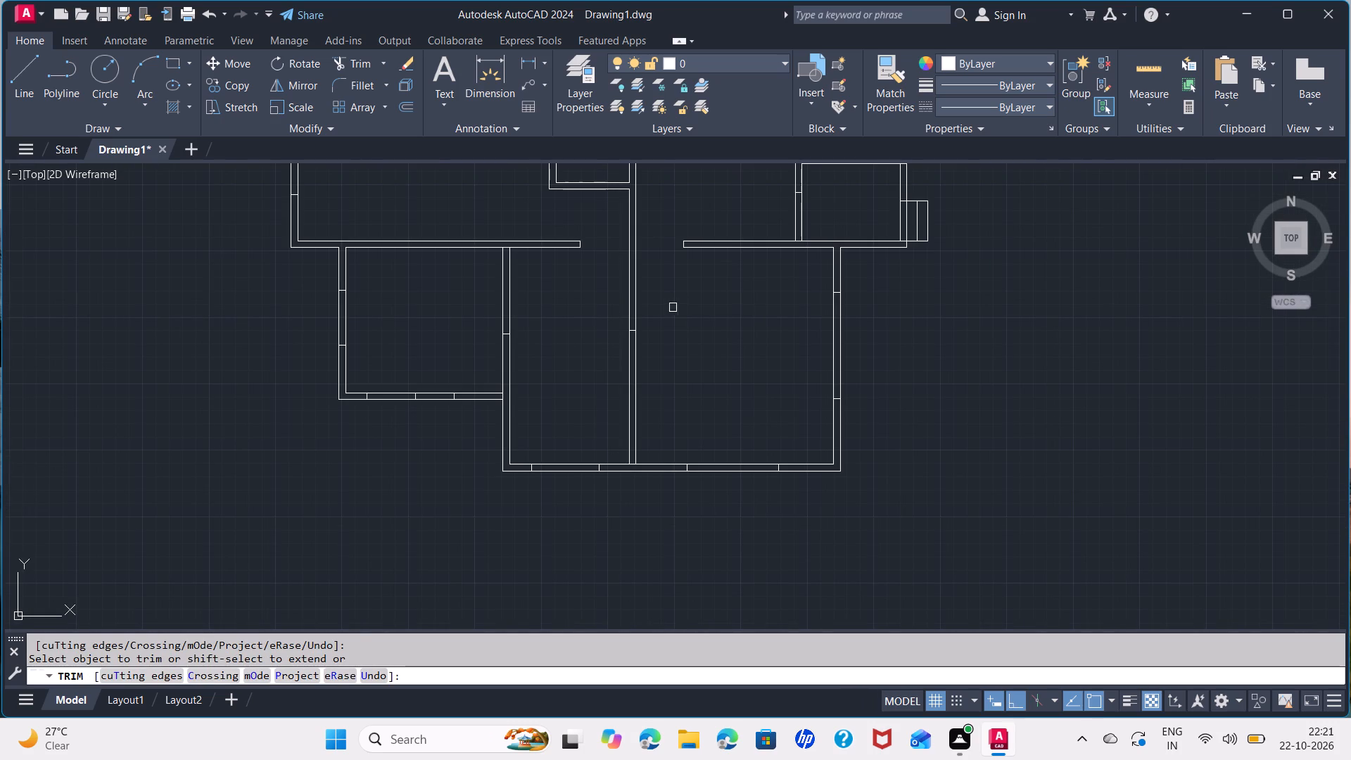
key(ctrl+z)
Trim the wall lines out of the opening at the top of the large lower room's partition wall.
scroll(635, 352, down, 3)
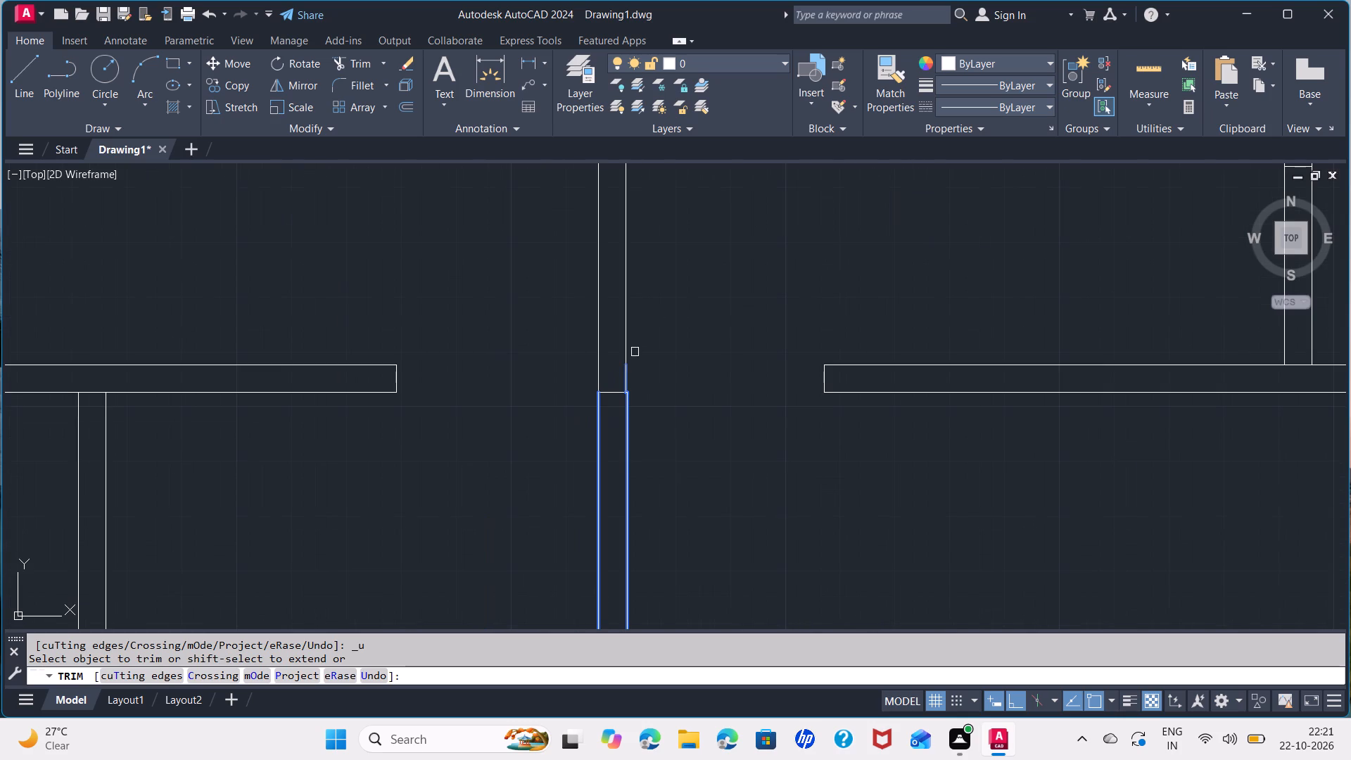
scroll(539, 509, down, 2)
middle_drag(540, 509, 548, 418)
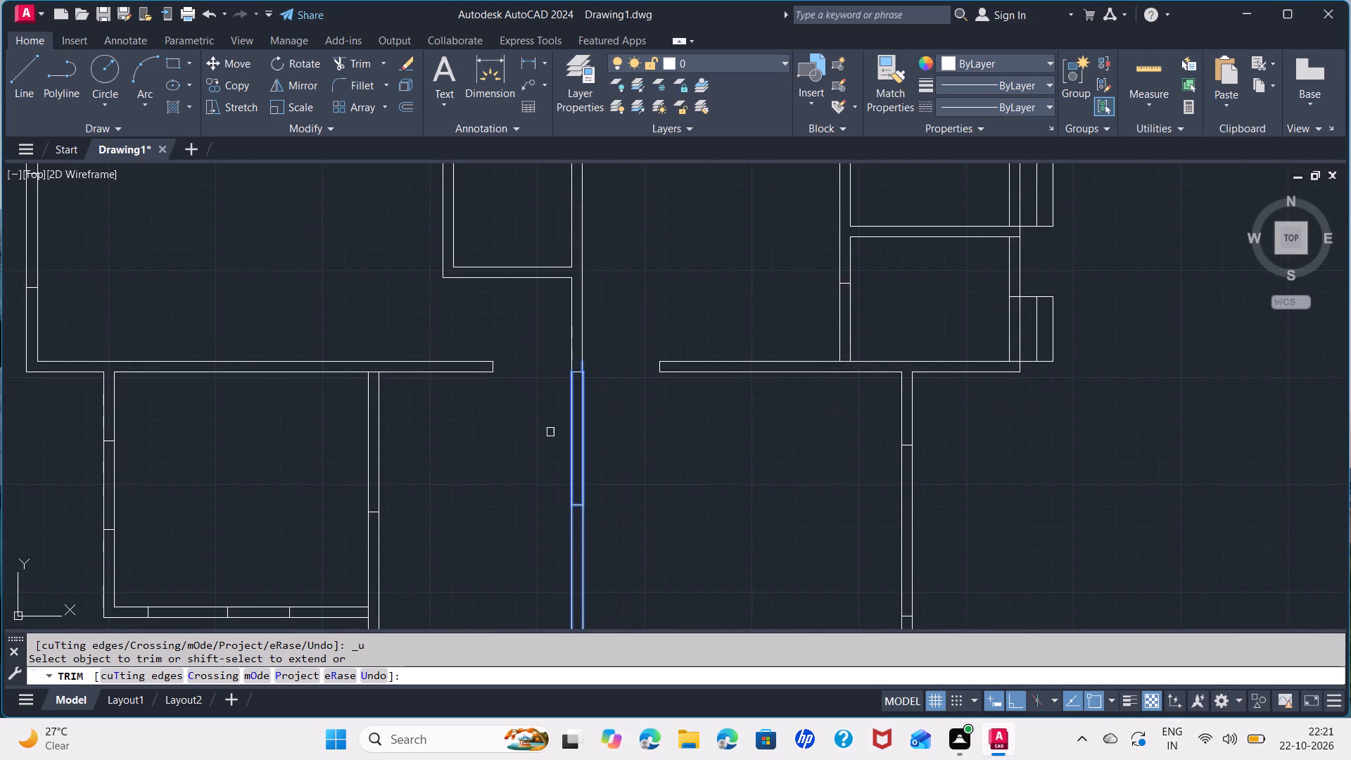
click(551, 433)
click(638, 433)
Trim the tiny line overrun at the lower right corner of the central wall's end.
scroll(595, 381, up, 5)
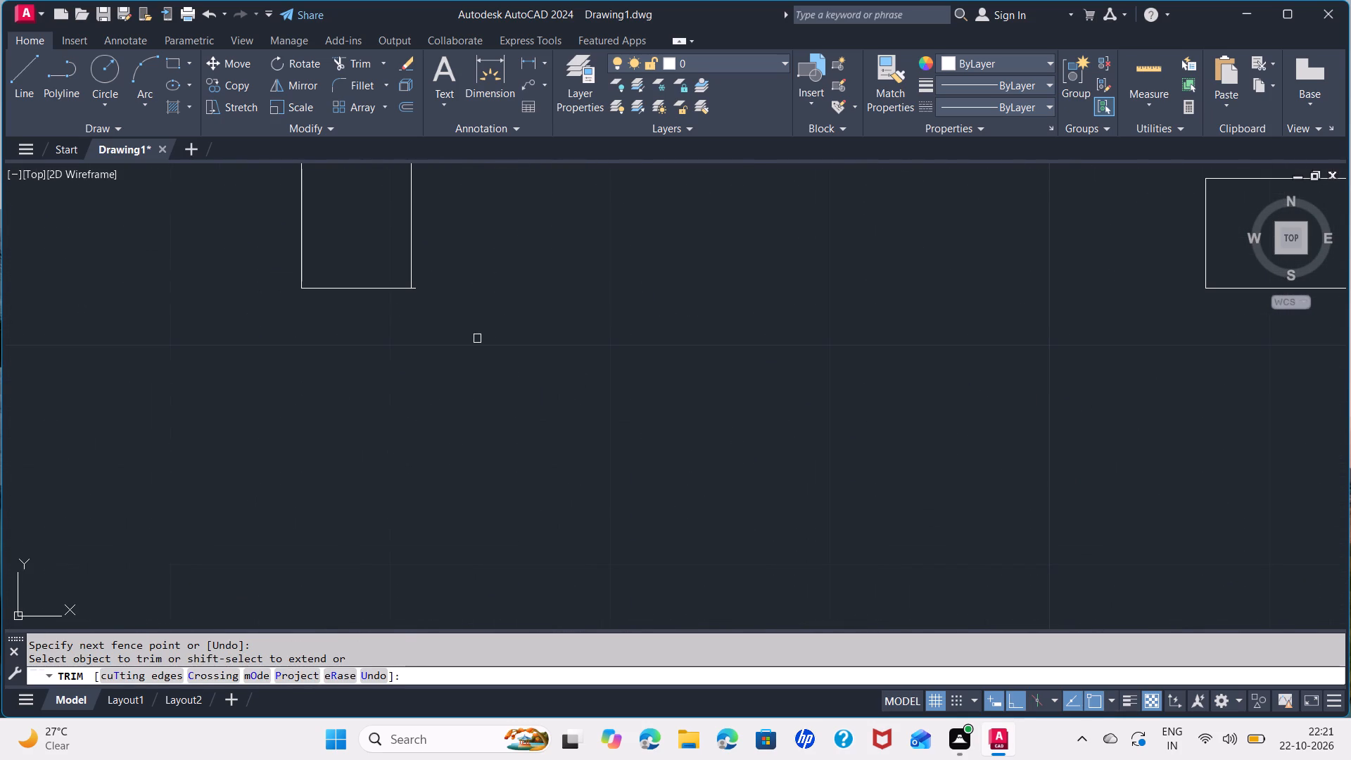
scroll(431, 297, up, 4)
click(300, 251)
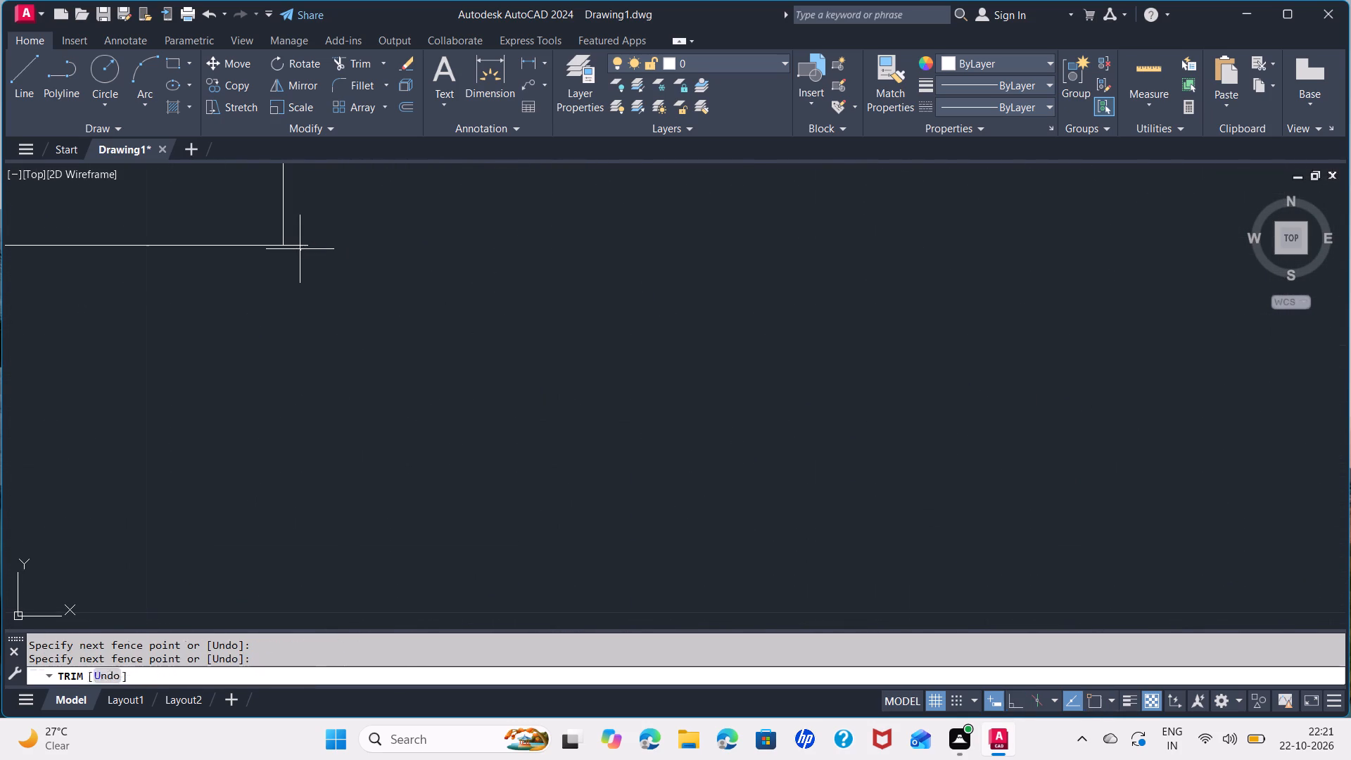
click(310, 232)
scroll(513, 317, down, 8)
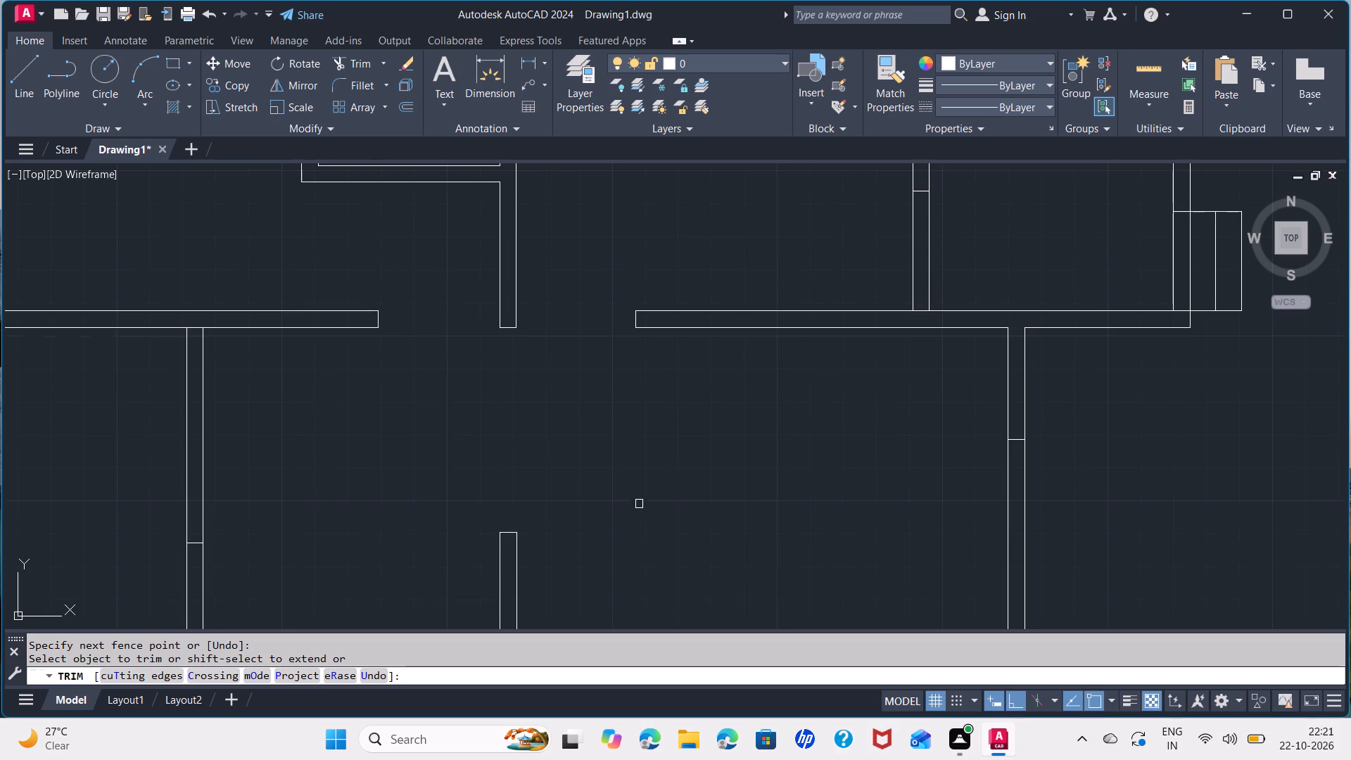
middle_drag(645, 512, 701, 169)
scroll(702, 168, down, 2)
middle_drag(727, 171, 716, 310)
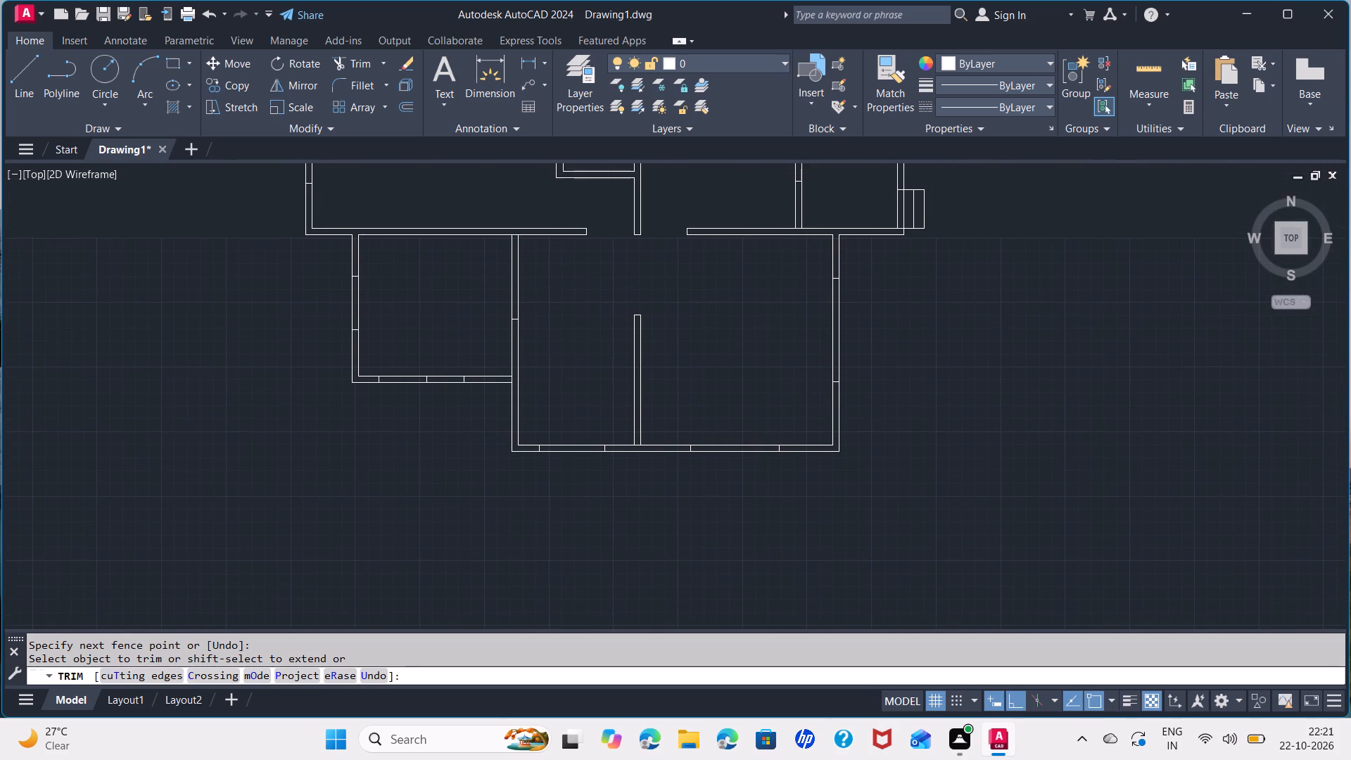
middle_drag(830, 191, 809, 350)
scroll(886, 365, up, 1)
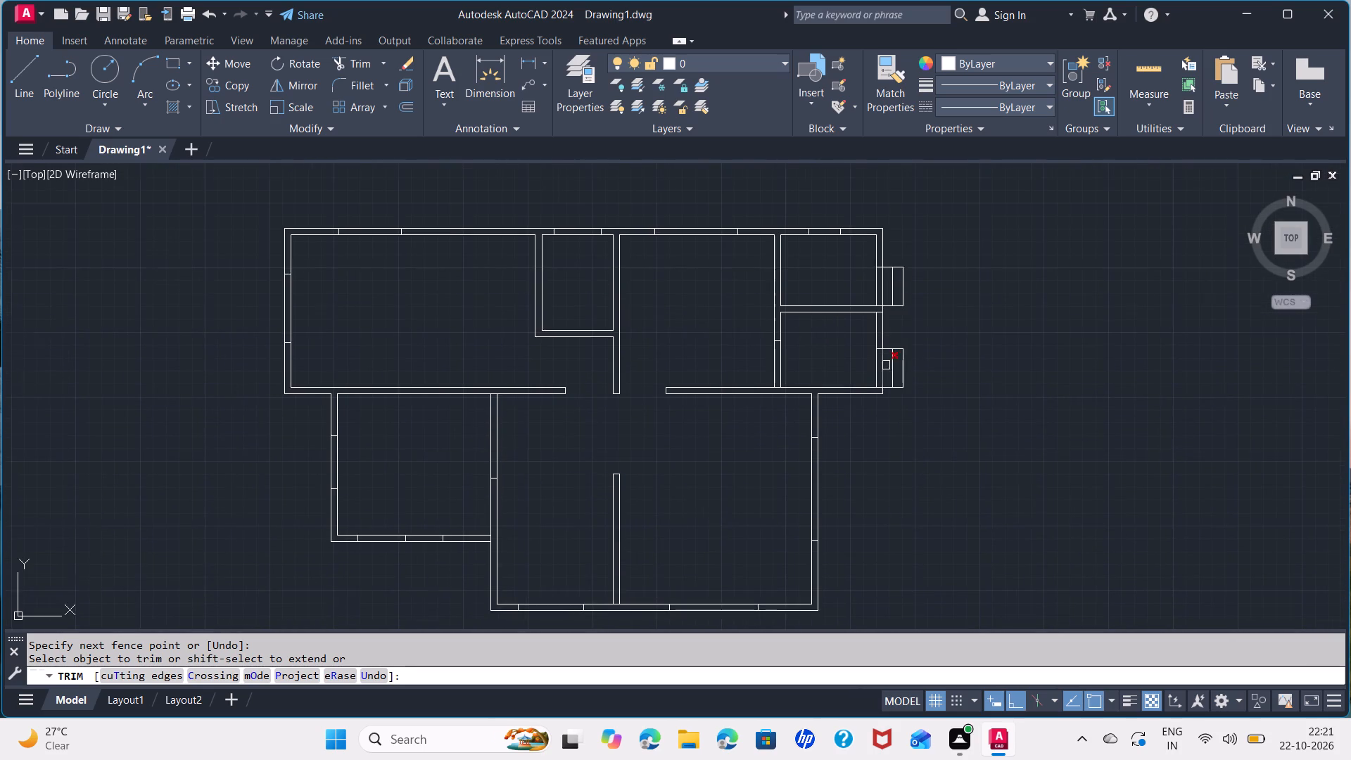
Trim the inner wall line beside the two projecting rectangles on the right exterior wall of the small right-hand rooms.
scroll(886, 365, up, 1)
click(852, 360)
middle_drag(742, 291, 754, 467)
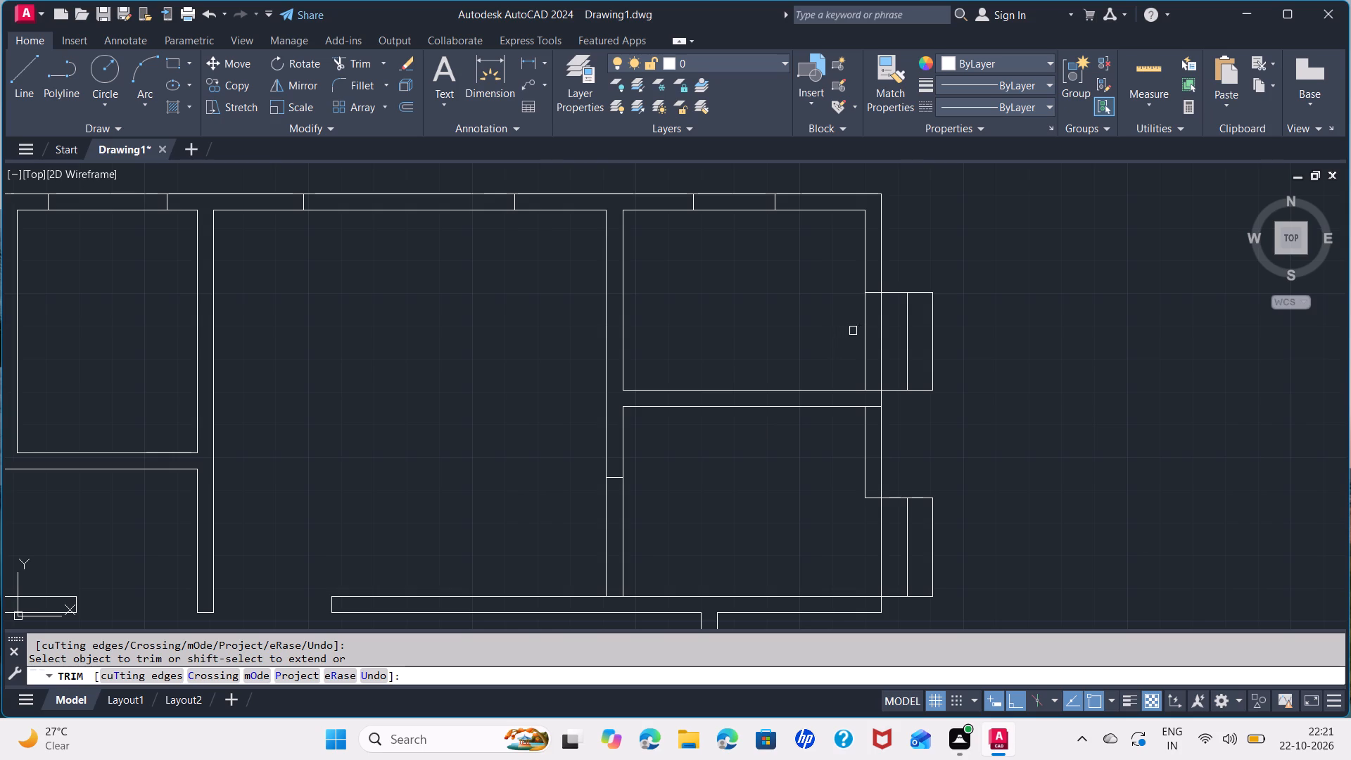
click(864, 348)
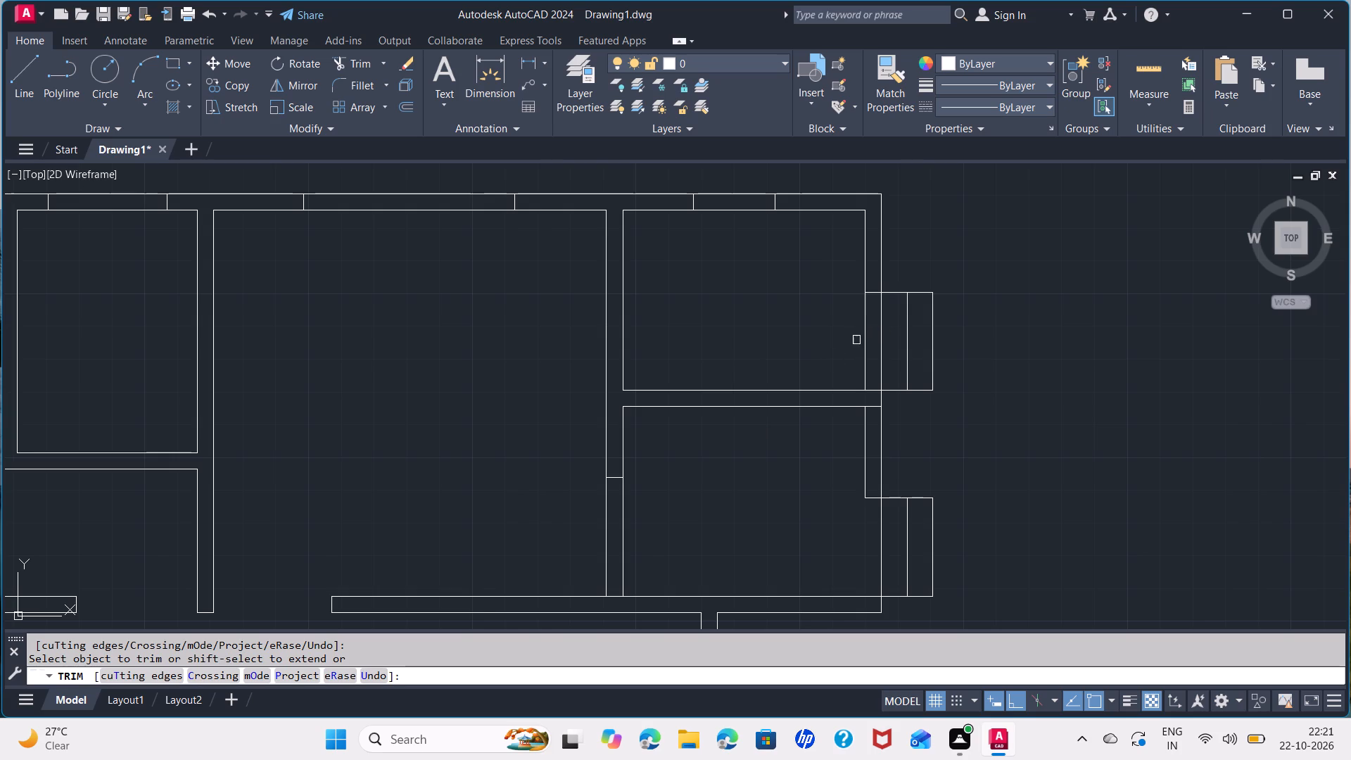
click(865, 341)
Trim the wall lines out of the opening in the left partition of the lower small right-hand room.
drag(573, 554, 587, 552)
click(695, 533)
scroll(687, 507, down, 2)
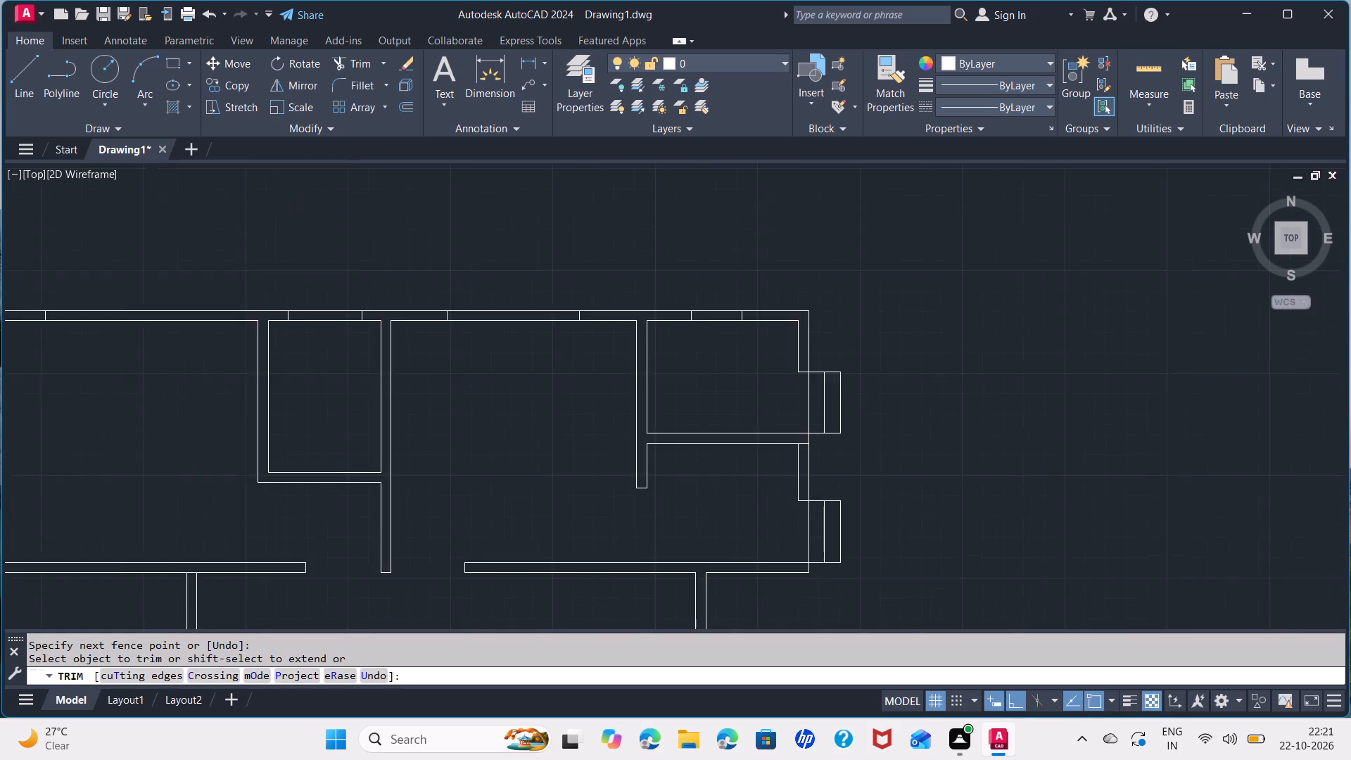
Trim the openings at the top of the lower-left room's right wall and the right end of its bottom wall.
middle_drag(578, 507, 934, 349)
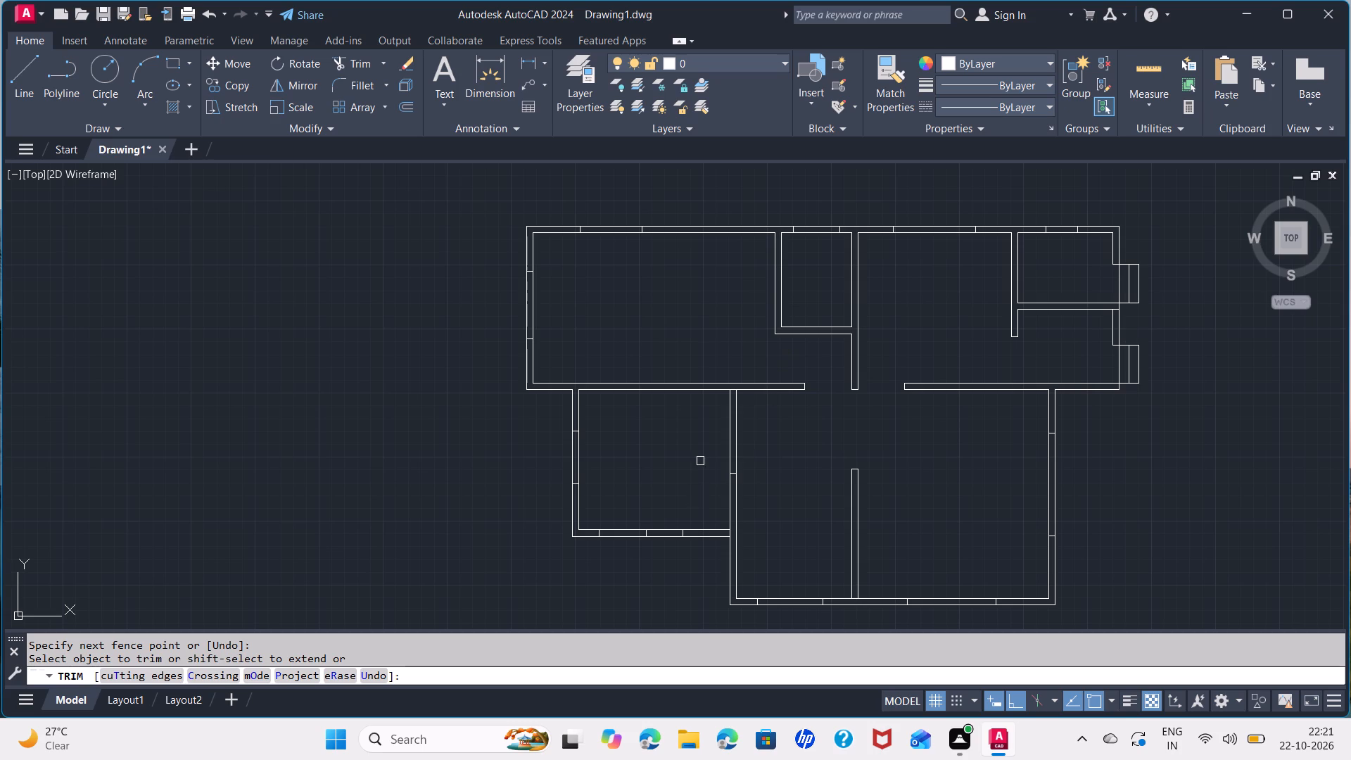
click(709, 434)
click(791, 414)
click(702, 518)
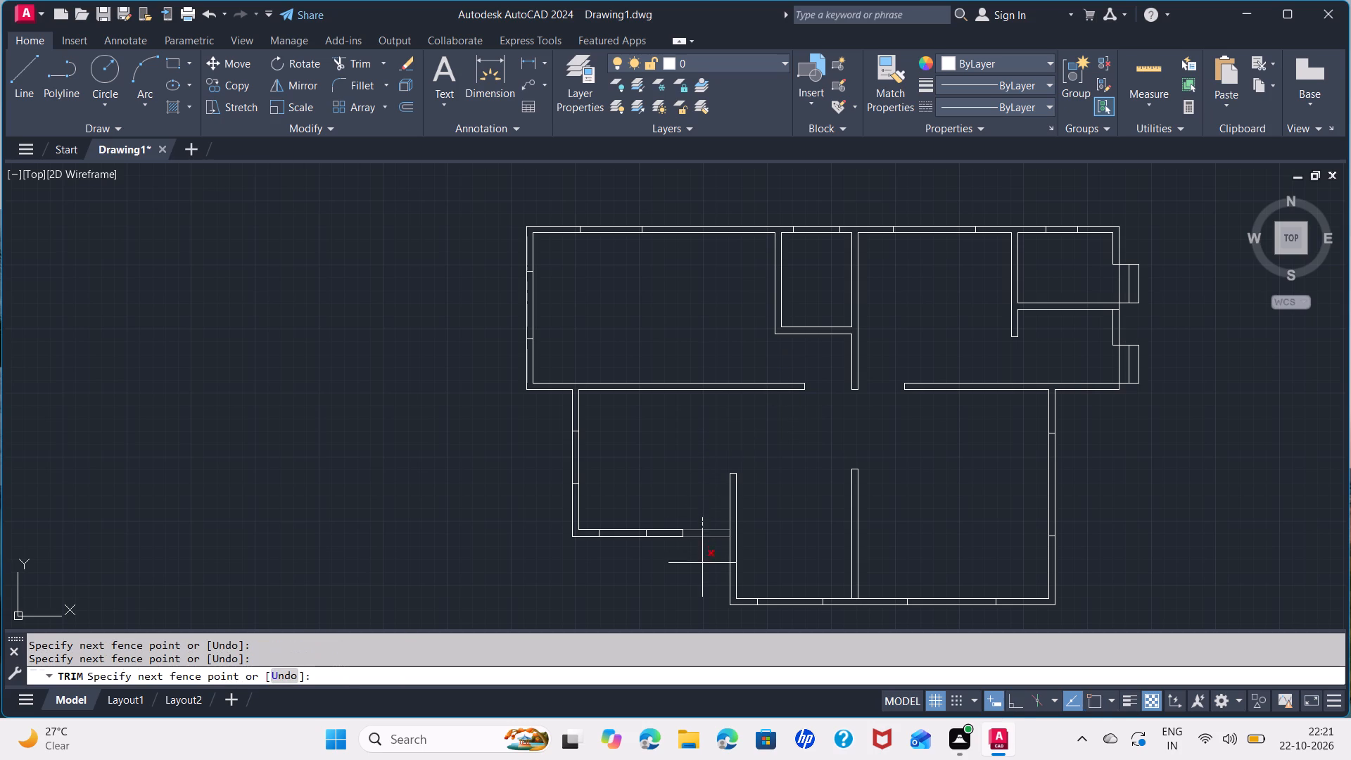
click(699, 578)
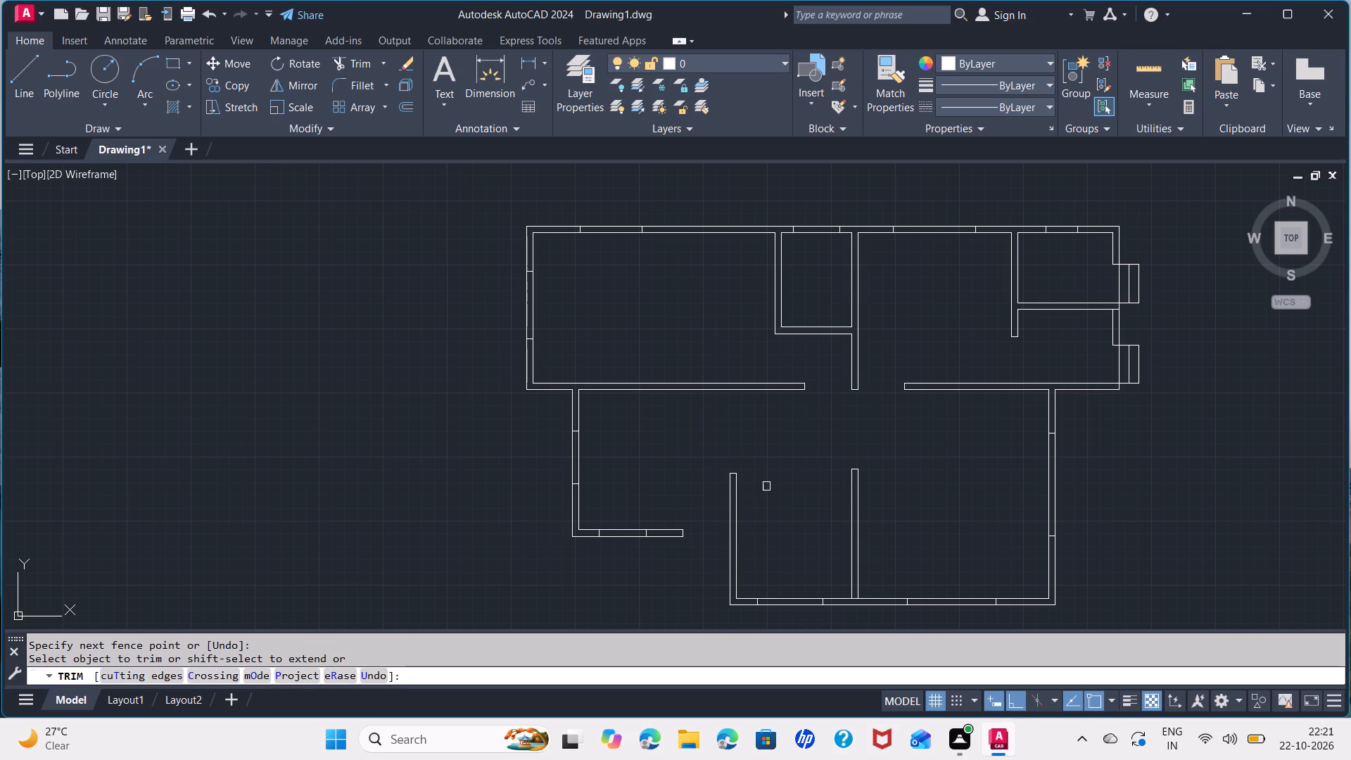
key(Escape)
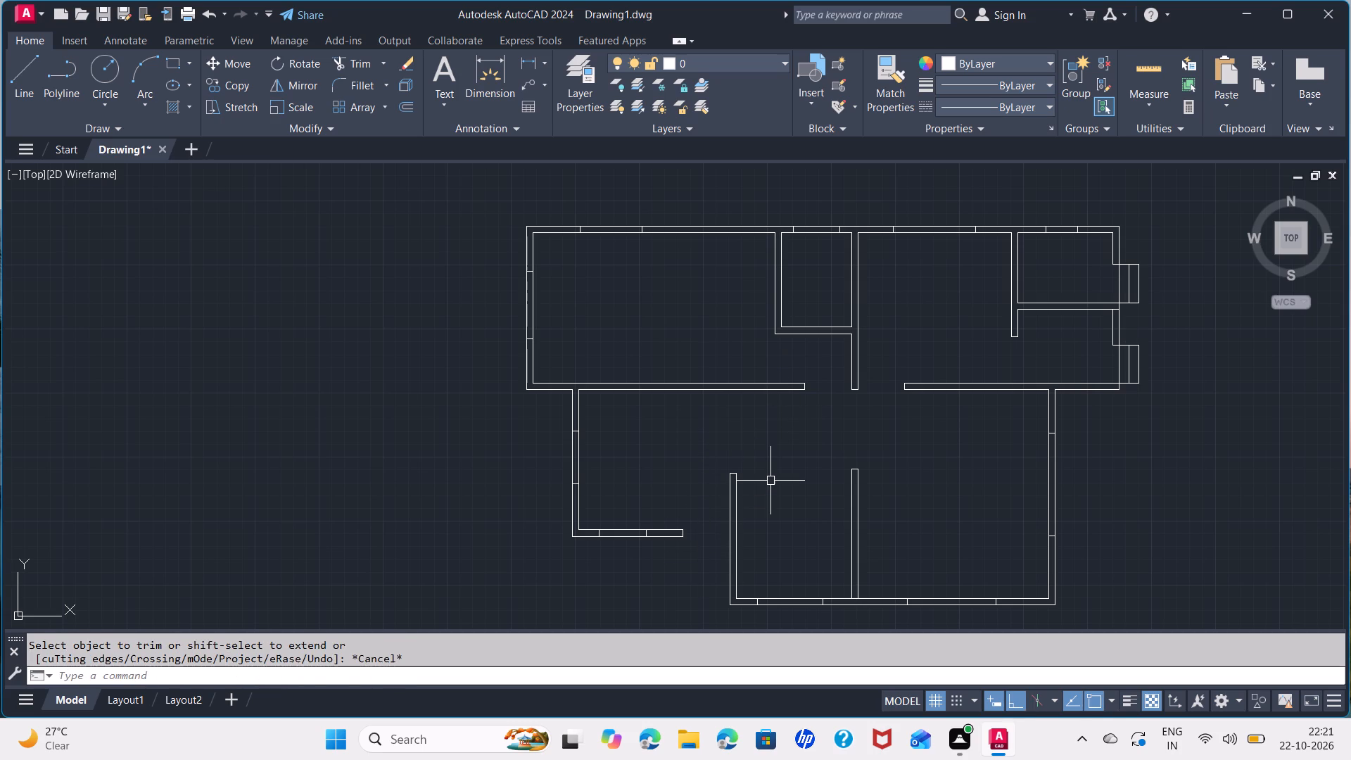
Draw a 5" by about 3'-3" rectangle in the left wall of the small upper middle room, from its top inner corner.
text(REC)
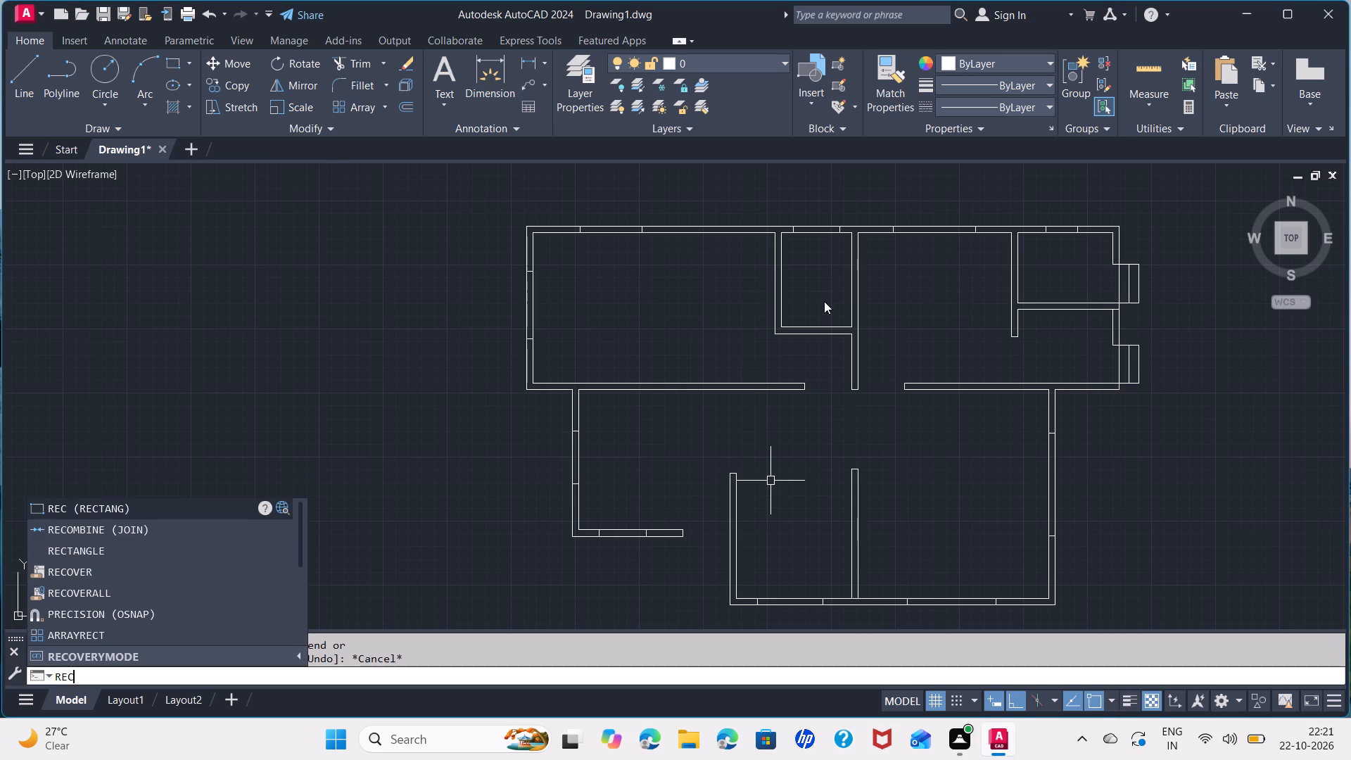
key(space)
scroll(780, 268, up, 5)
scroll(751, 243, down, 3)
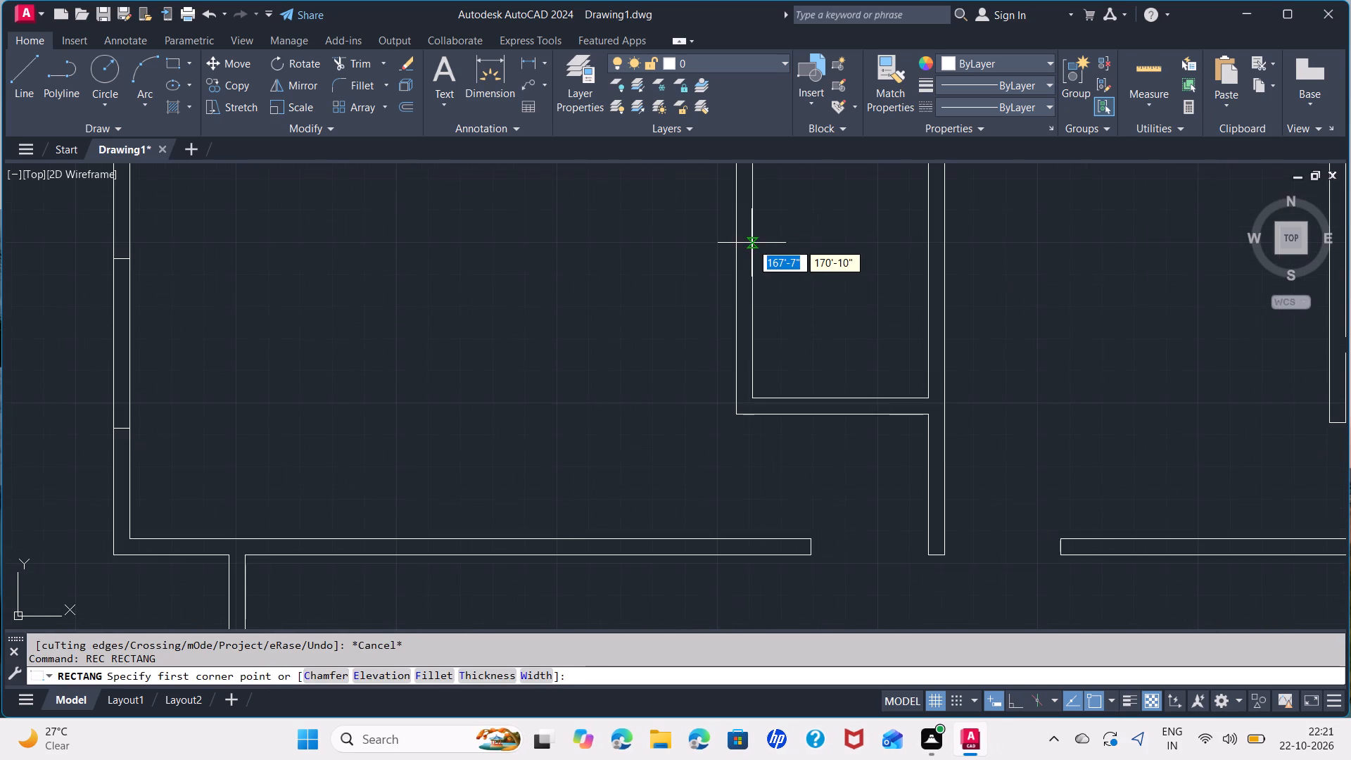
middle_drag(769, 216, 773, 395)
scroll(769, 216, down, 1)
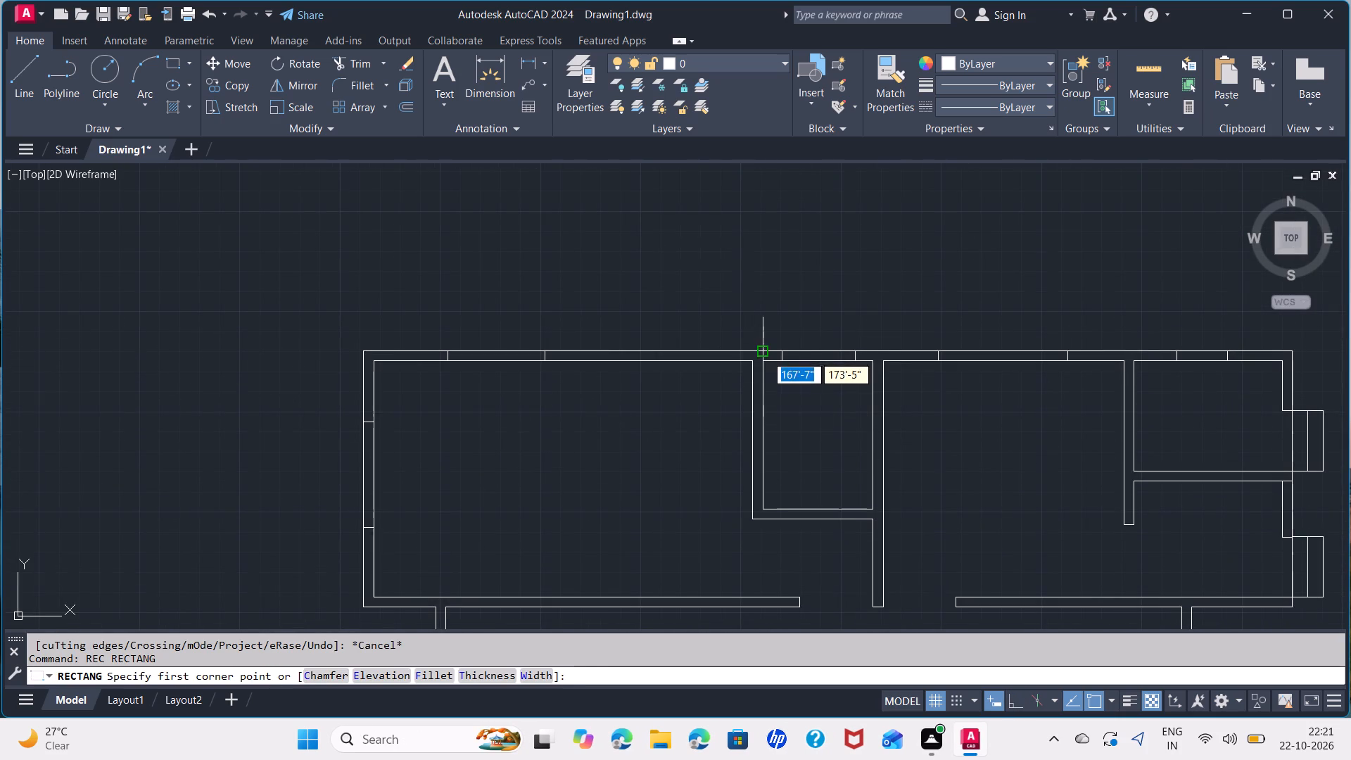
click(765, 364)
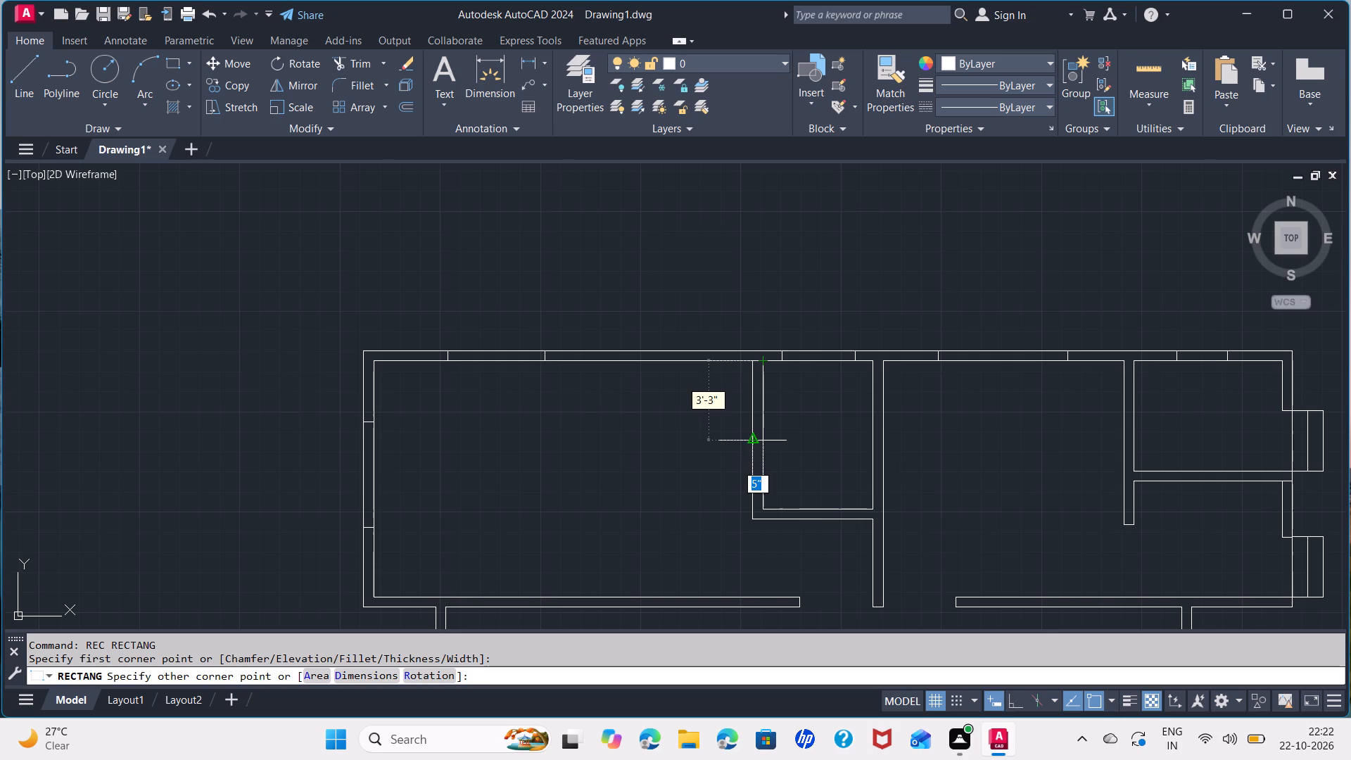
click(751, 433)
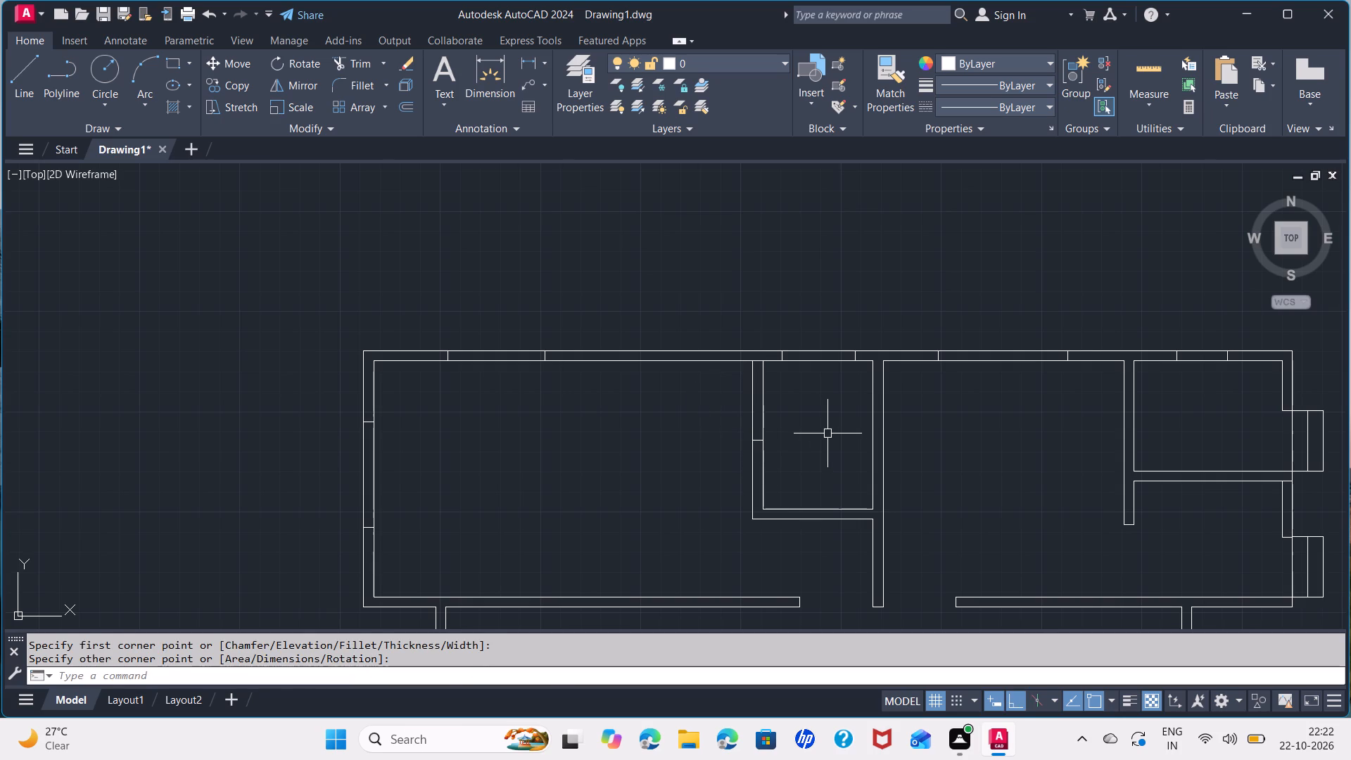
key(space)
key(Escape)
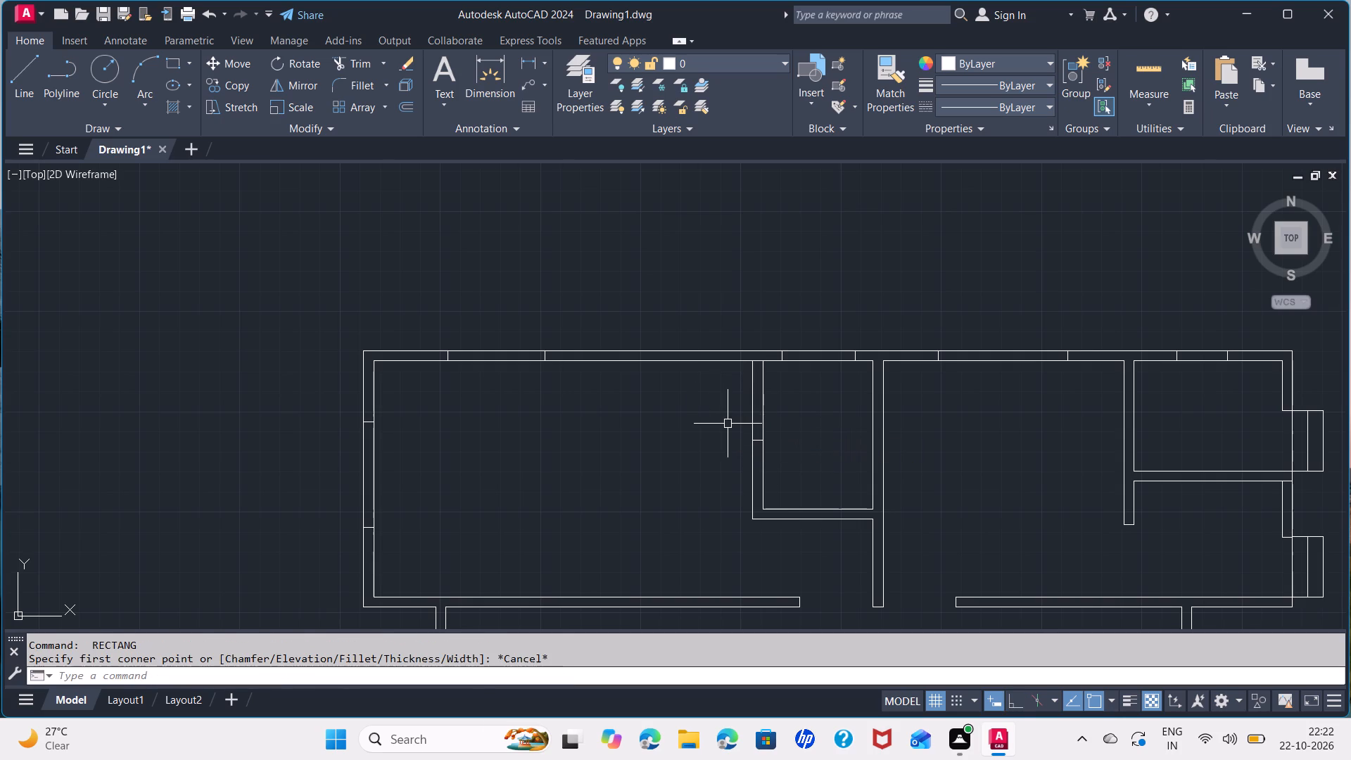
Trim the wall lines out of the opening at the top of the small upper middle room's left wall.
text(TR)
key(space)
click(735, 407)
click(791, 395)
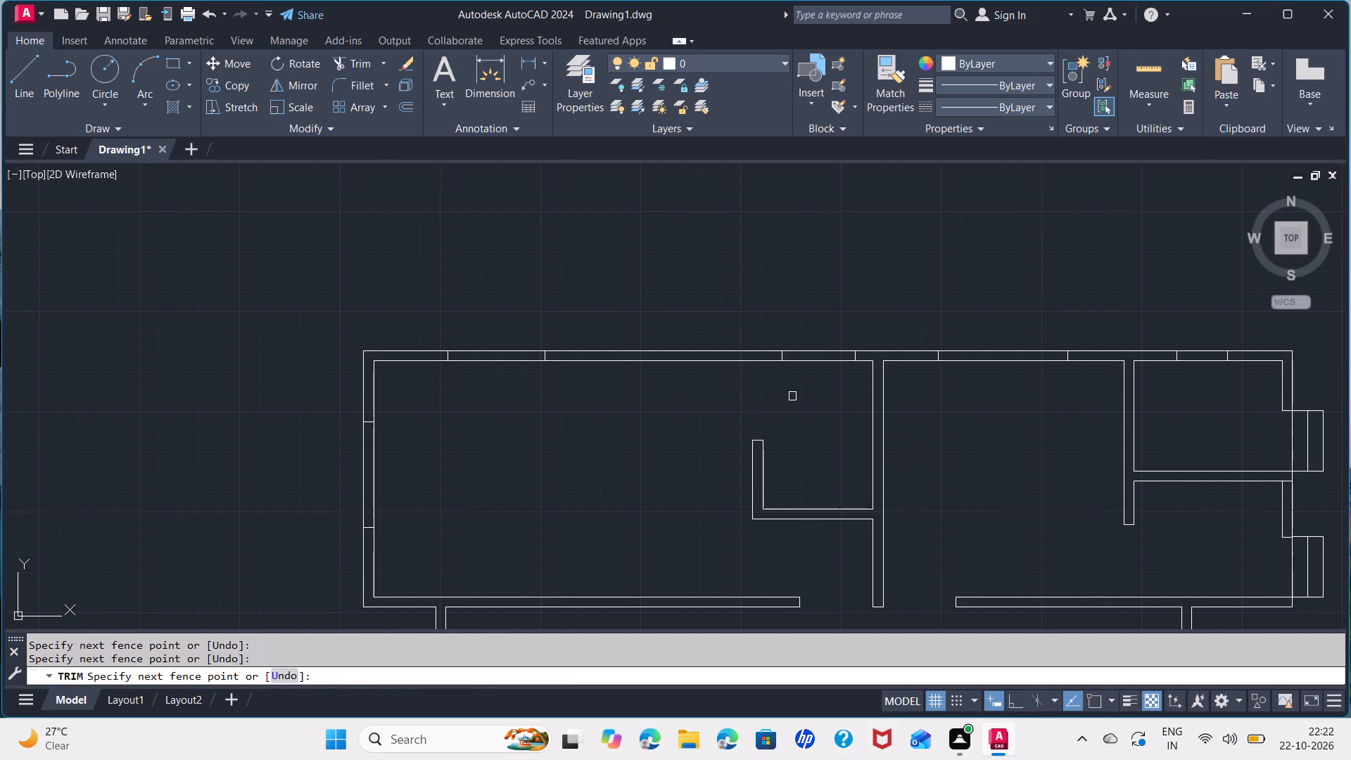
key(Escape)
Draw a centre line between the end-line midpoints of the window in the large upper-left room's top wall.
key(l)
key(Return)
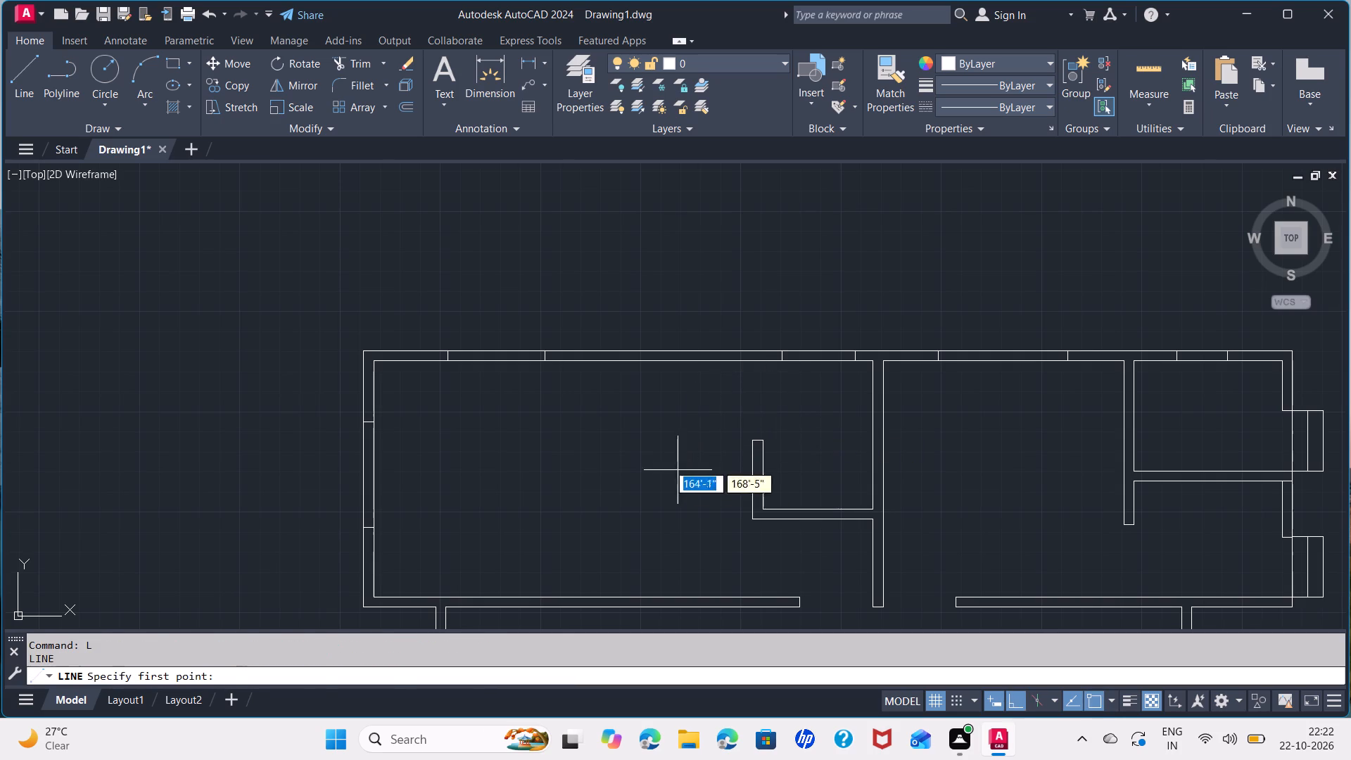
scroll(480, 379, up, 4)
middle_drag(398, 347, 530, 562)
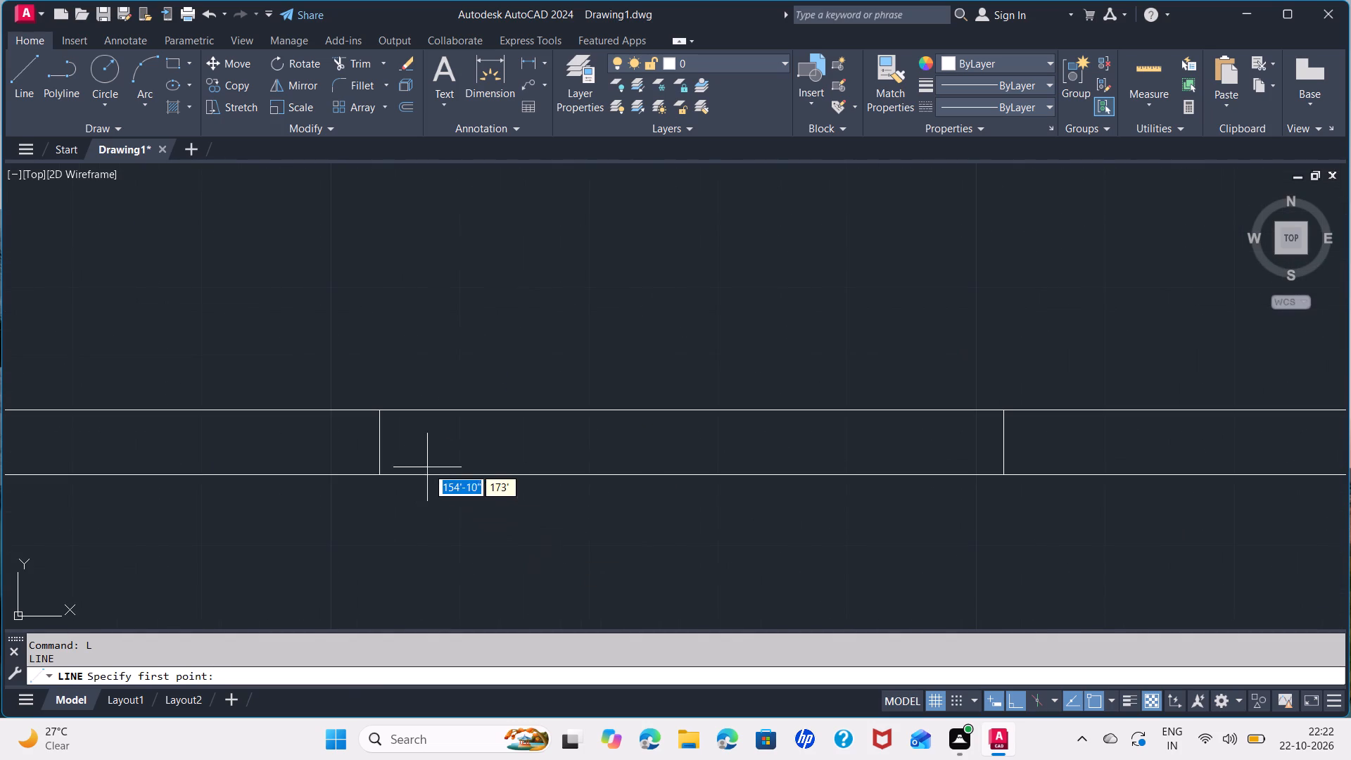
click(381, 441)
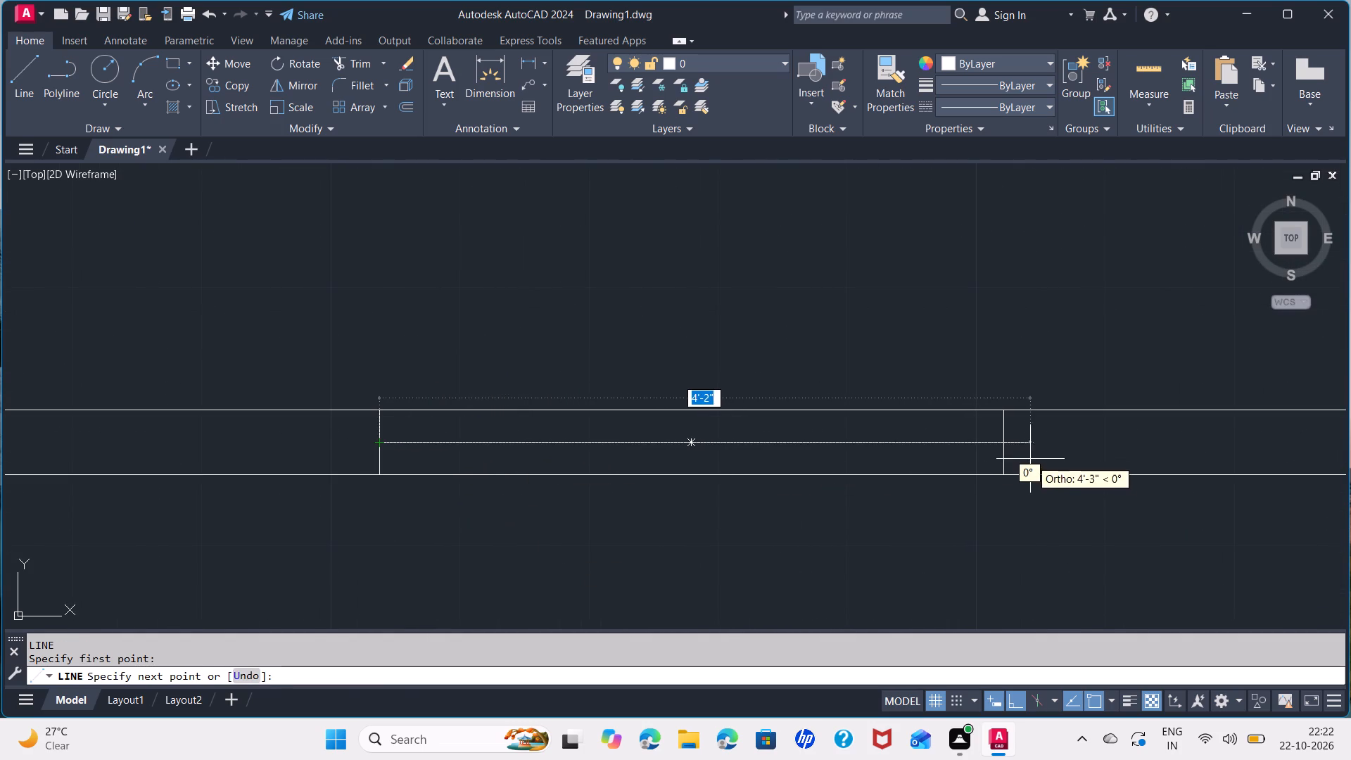
click(1004, 447)
key(space)
Draw a centre line between the end-line midpoints of the window in the small upper middle room's top wall.
scroll(1016, 468, down, 3)
middle_drag(1057, 474, 287, 490)
key(space)
scroll(619, 483, up, 3)
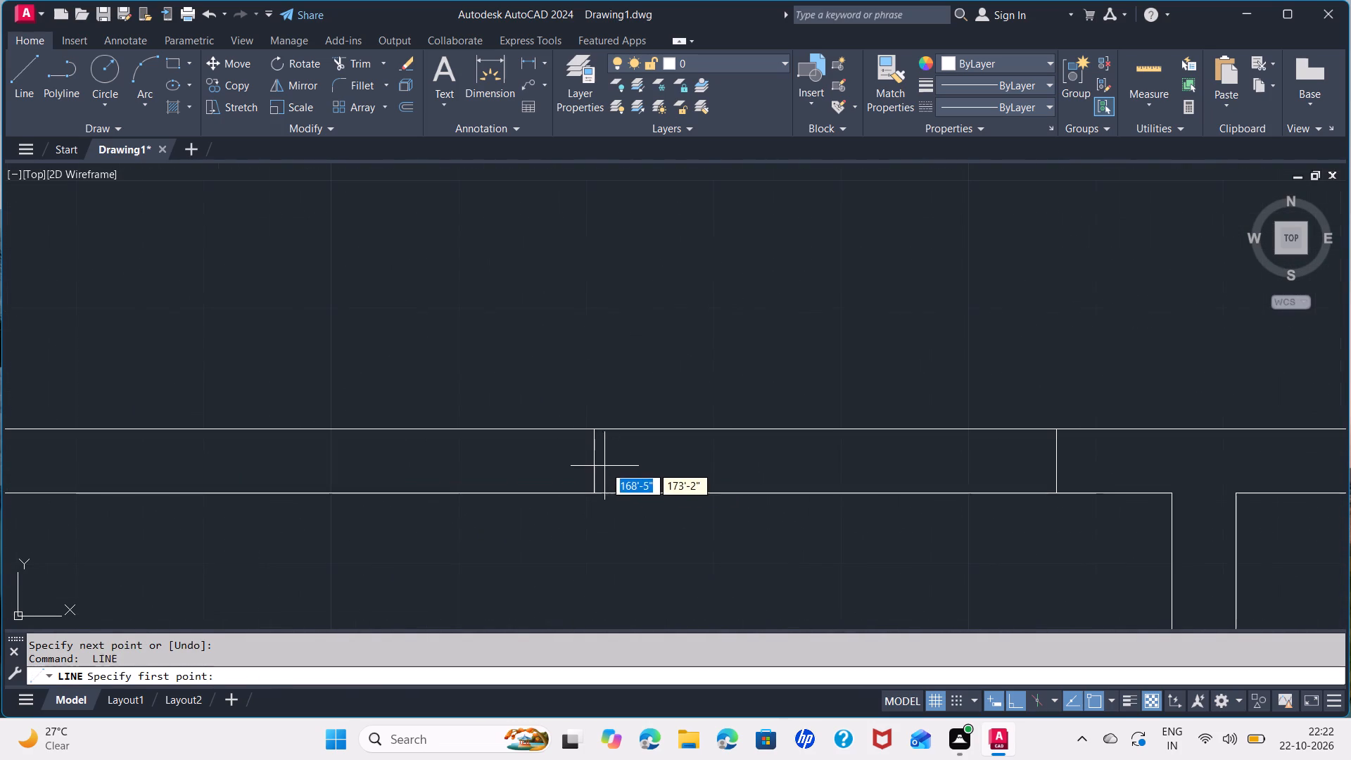
click(596, 457)
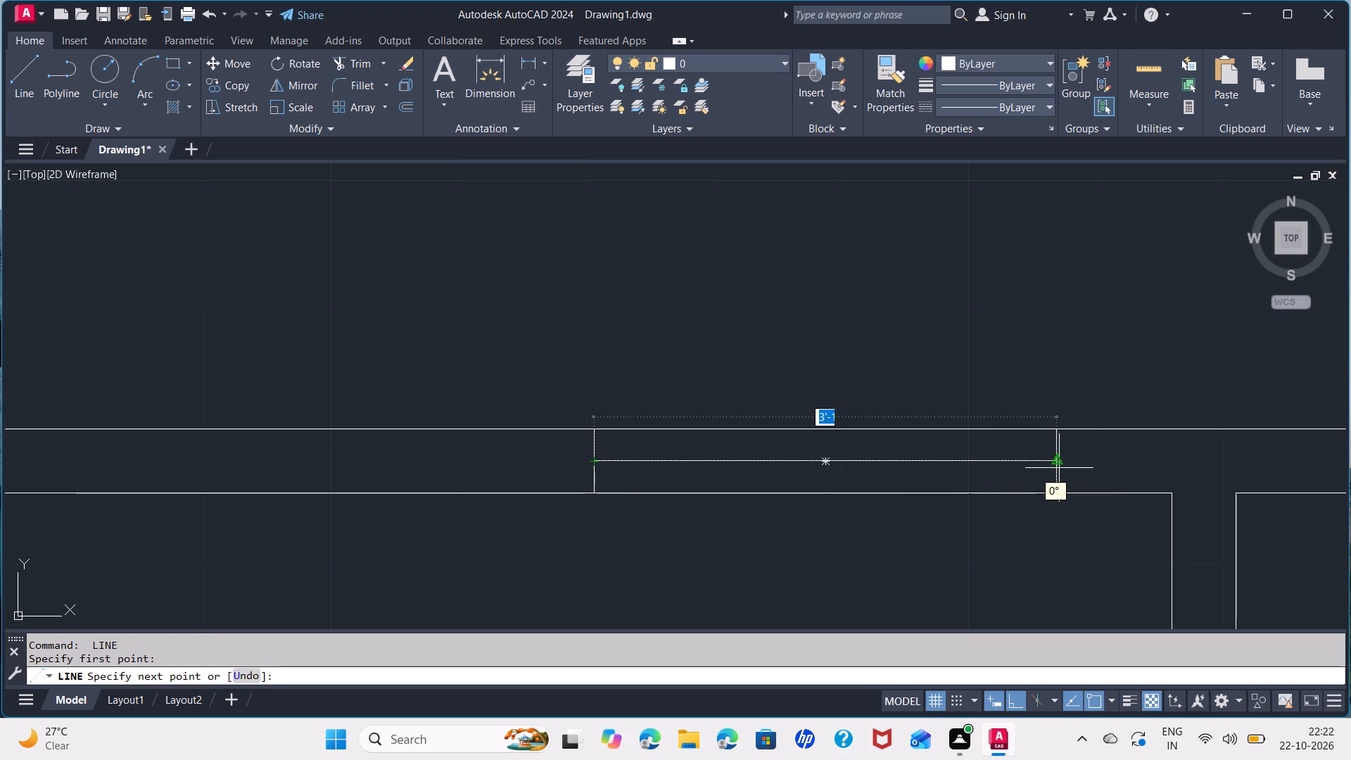
click(1059, 458)
key(space)
Draw a 5'-4" centre line through the window in the top wall of the room right of the small middle room.
middle_drag(1058, 520, 349, 465)
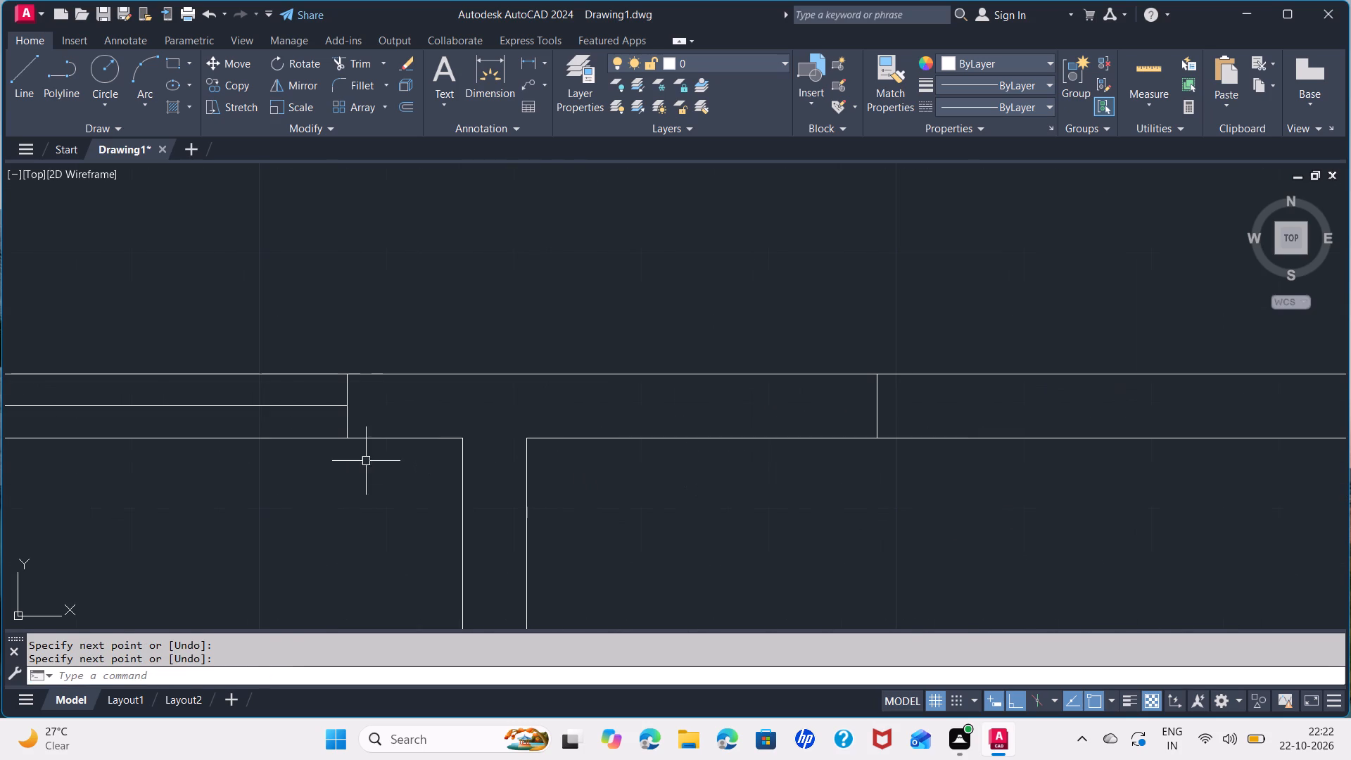
key(space)
click(877, 402)
middle_drag(1314, 441, 1250, 452)
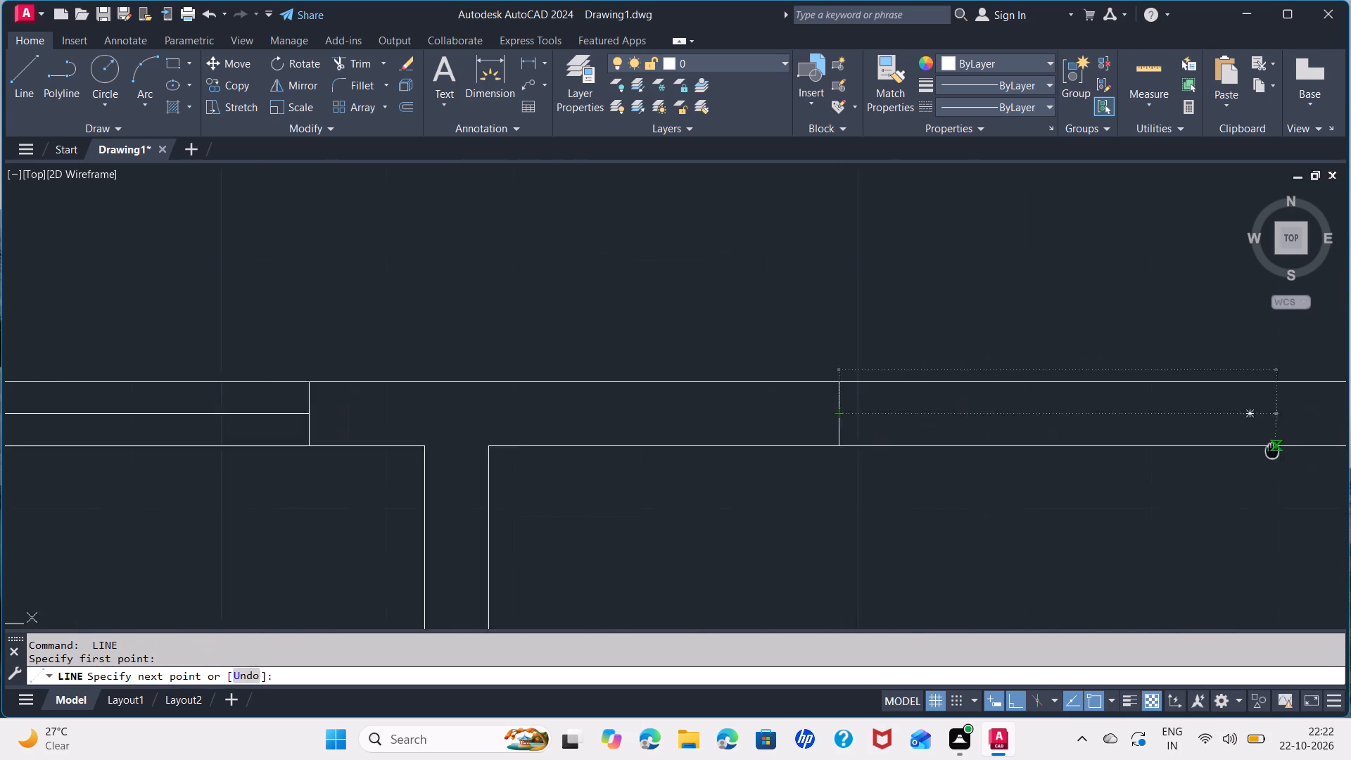
middle_drag(1250, 452, 766, 490)
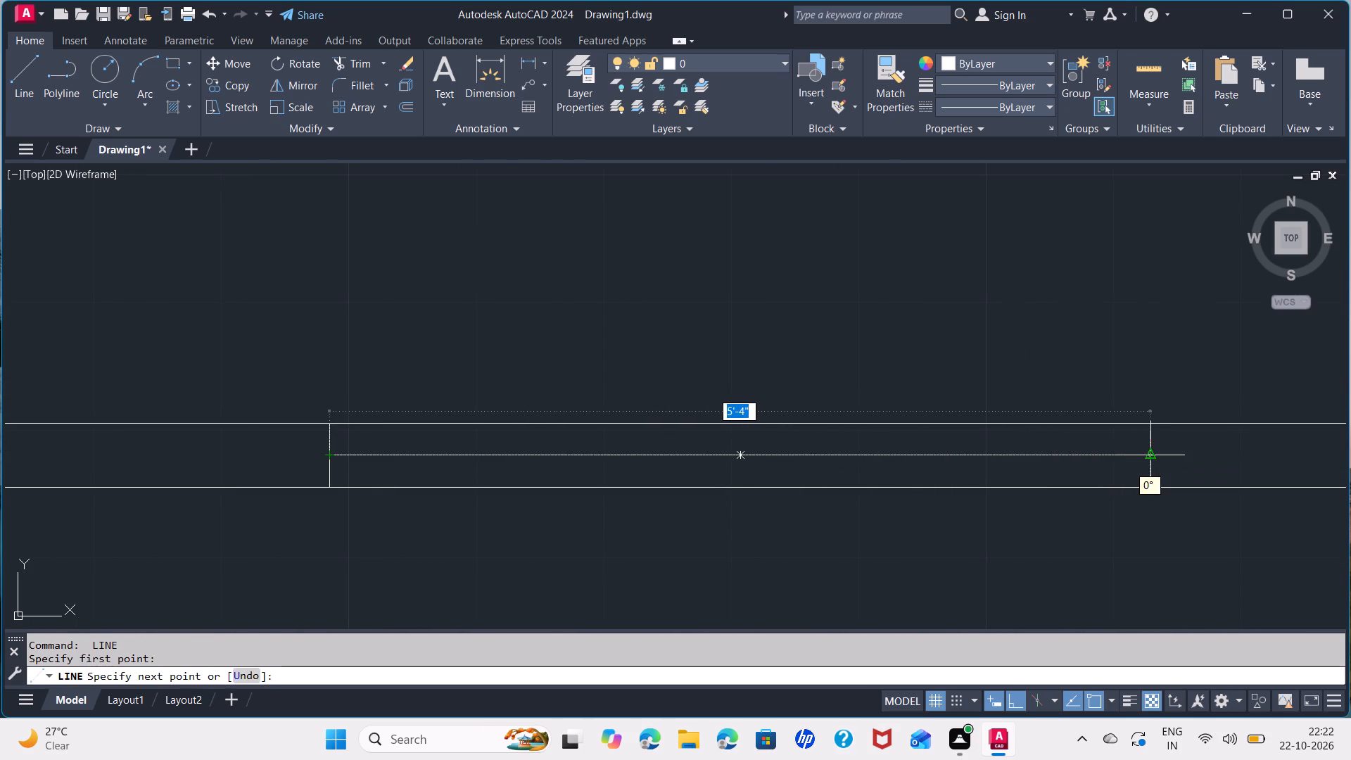
click(1150, 457)
key(space)
Draw a 2'-1" centre line through the window in the top wall of the upper small right-hand room.
scroll(1152, 460, down, 3)
middle_drag(1166, 481, 316, 472)
scroll(506, 456, up, 2)
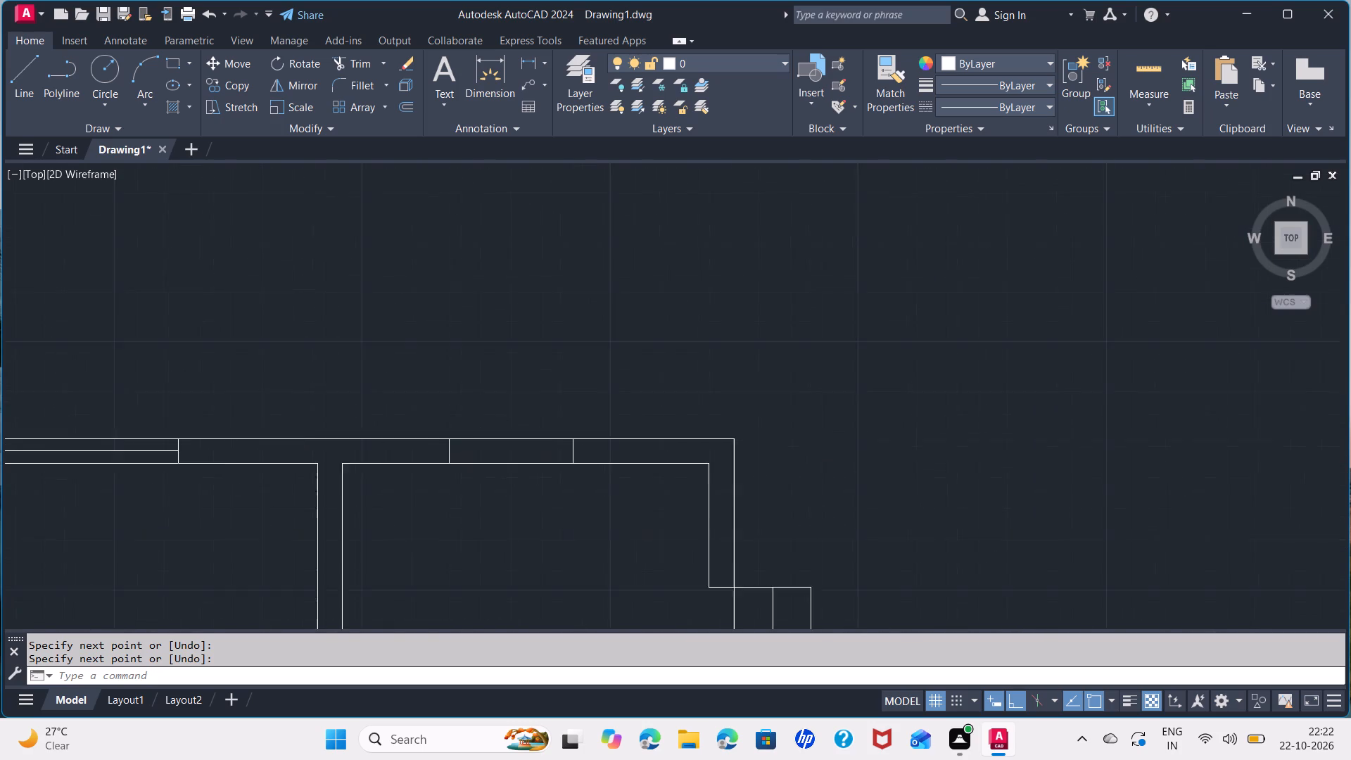
key(space)
click(416, 448)
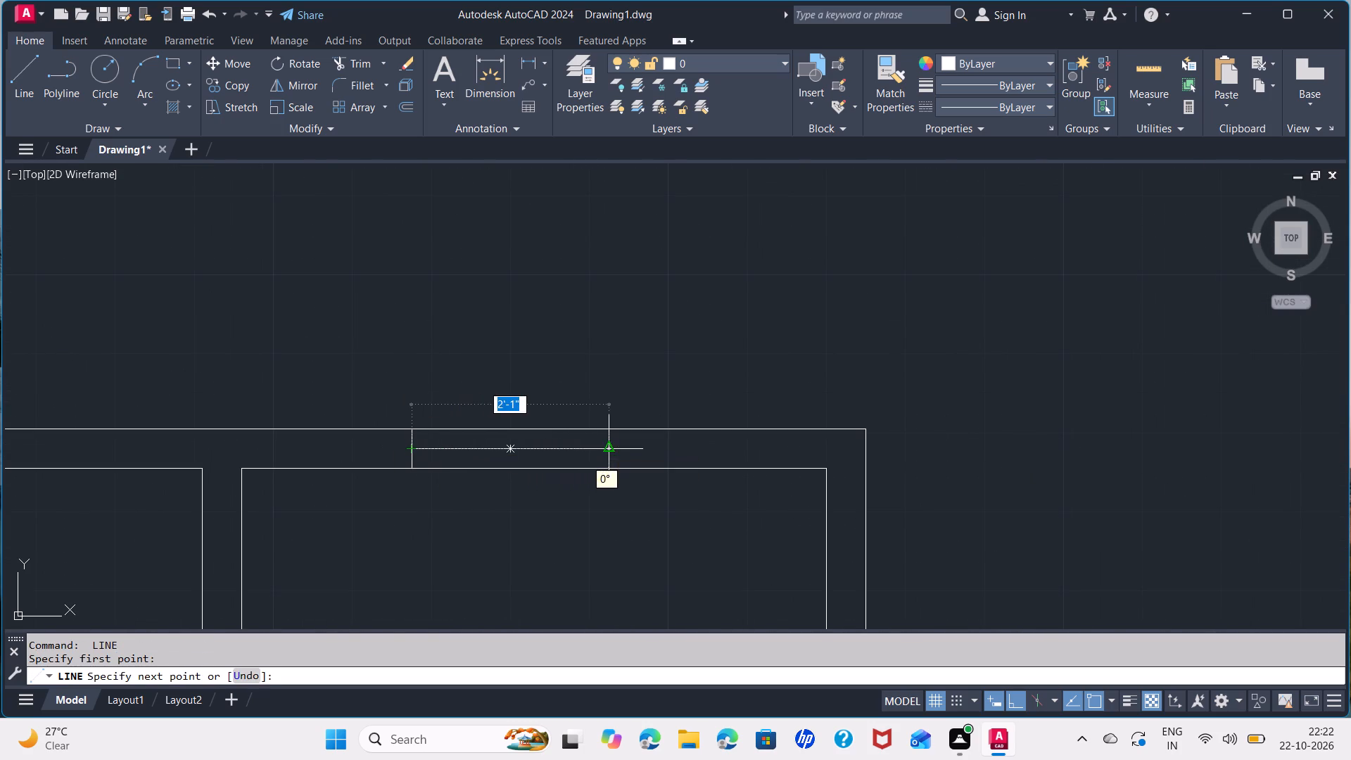
click(607, 448)
key(space)
Draw a vertical centre line in the lower small right-hand room's right wall, down to the top of the projecting rectangle.
scroll(754, 467, down, 3)
middle_drag(754, 517, 752, 287)
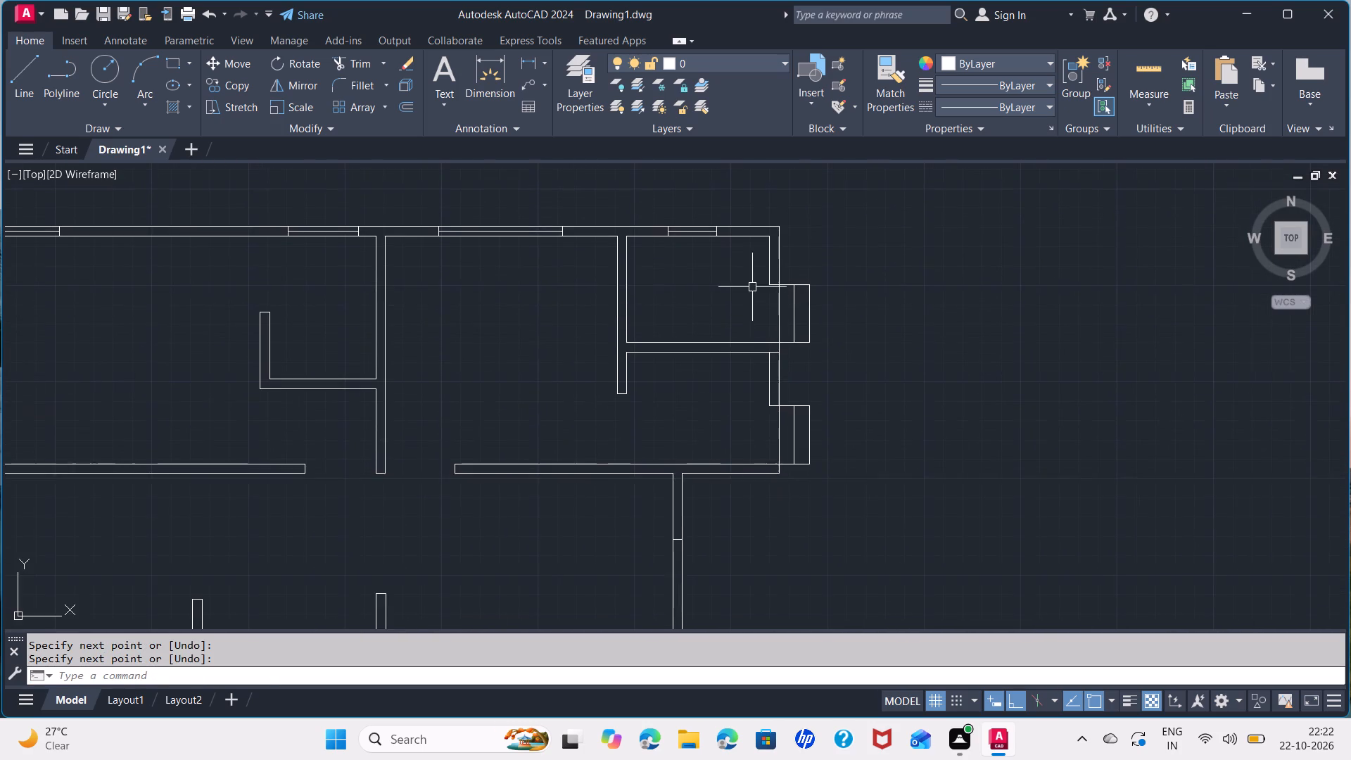
scroll(764, 380, up, 3)
key(space)
click(792, 265)
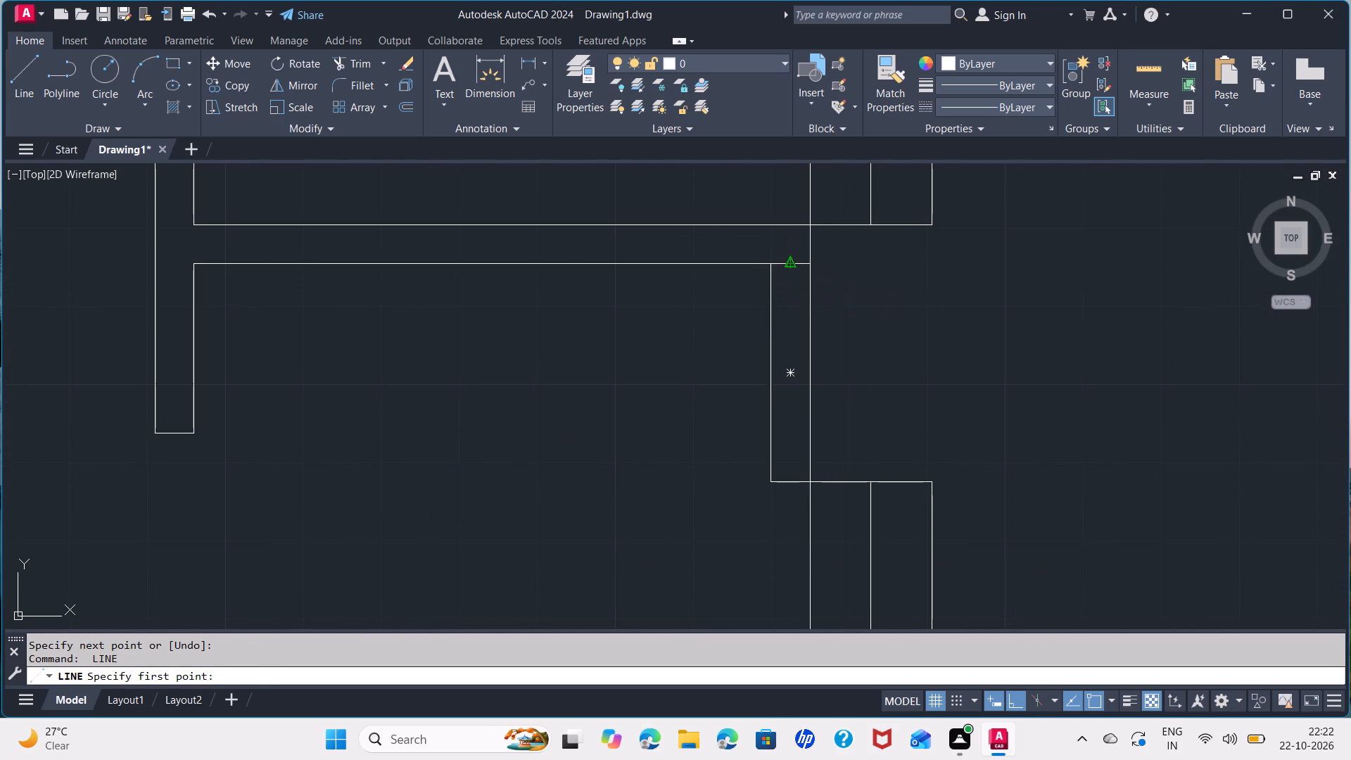
click(794, 483)
key(space)
Draw a vertical centre line between the end-line midpoints of the window in the large lower room's right wall.
scroll(712, 526, down, 3)
middle_drag(713, 554, 931, 291)
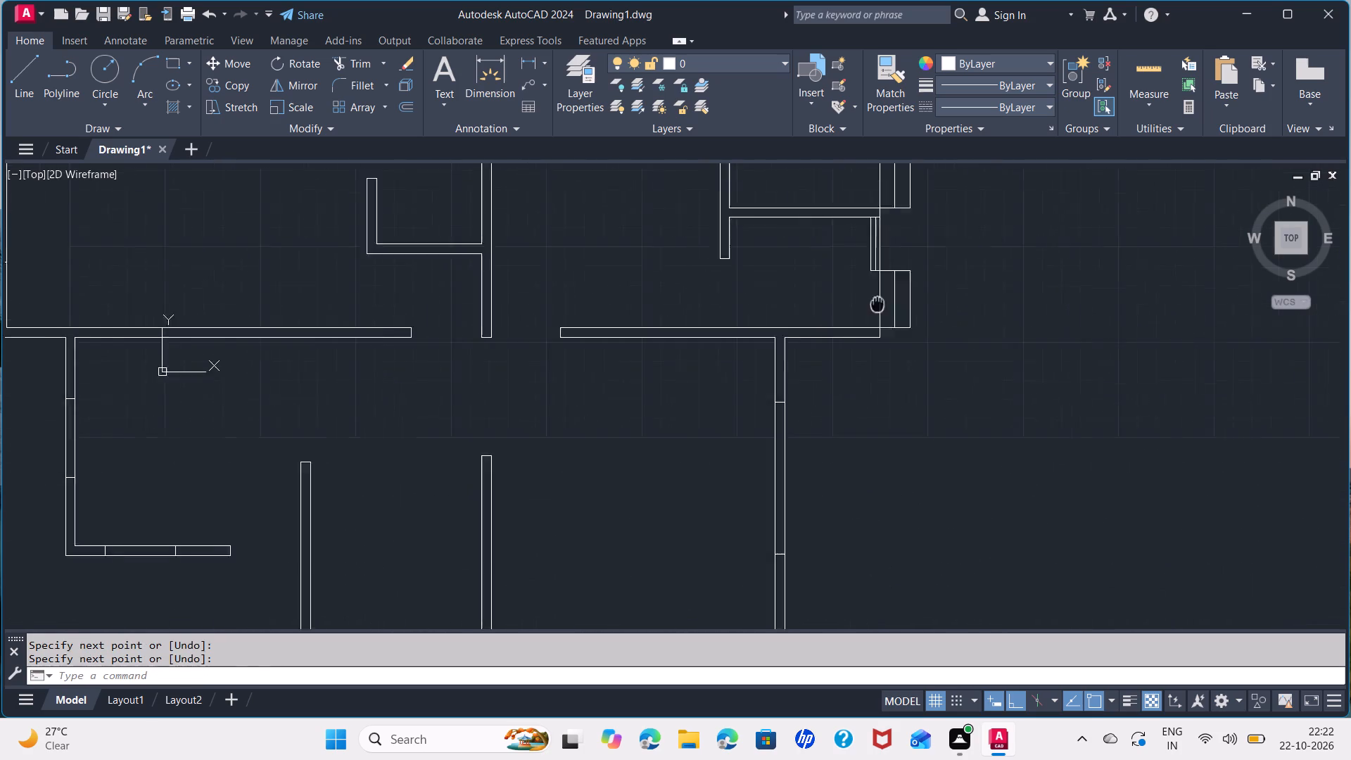
middle_drag(931, 291, 1028, 268)
scroll(989, 367, up, 2)
middle_drag(887, 378, 903, 256)
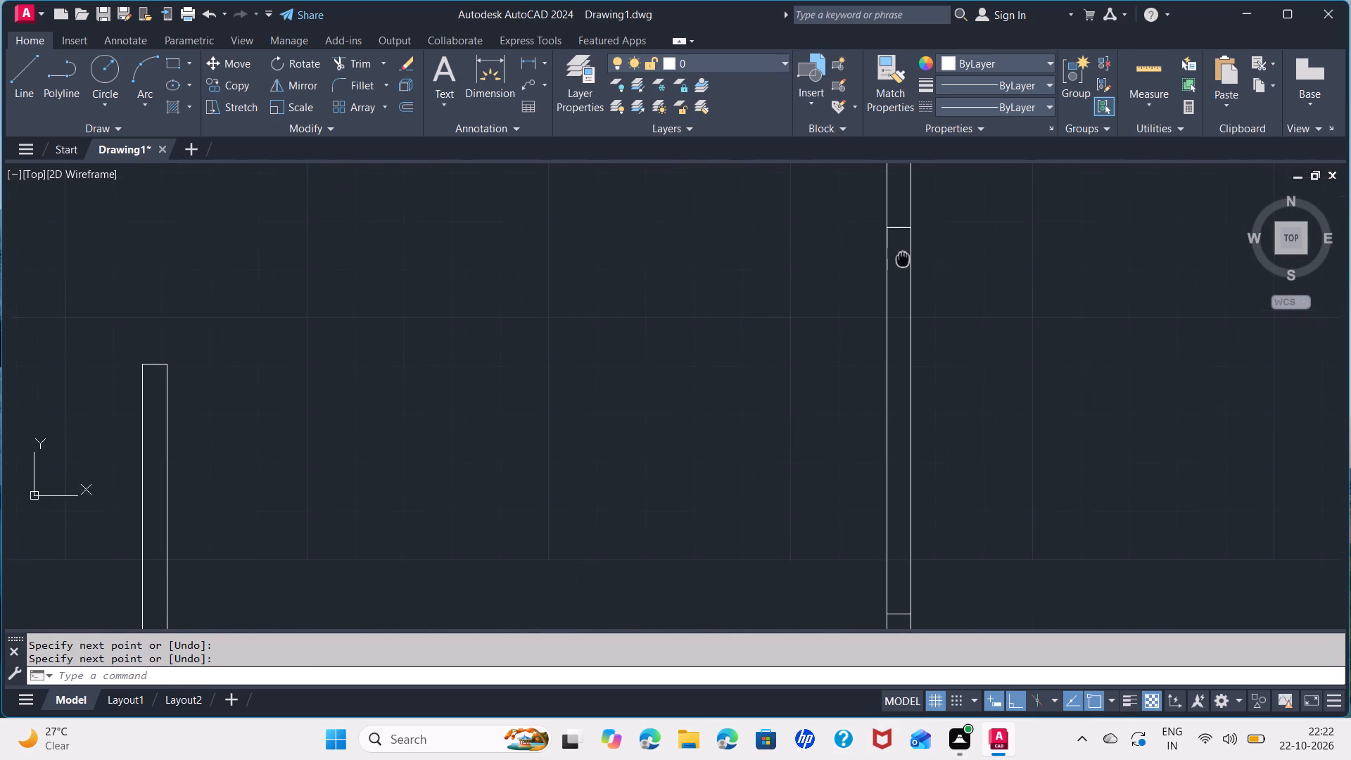
key(space)
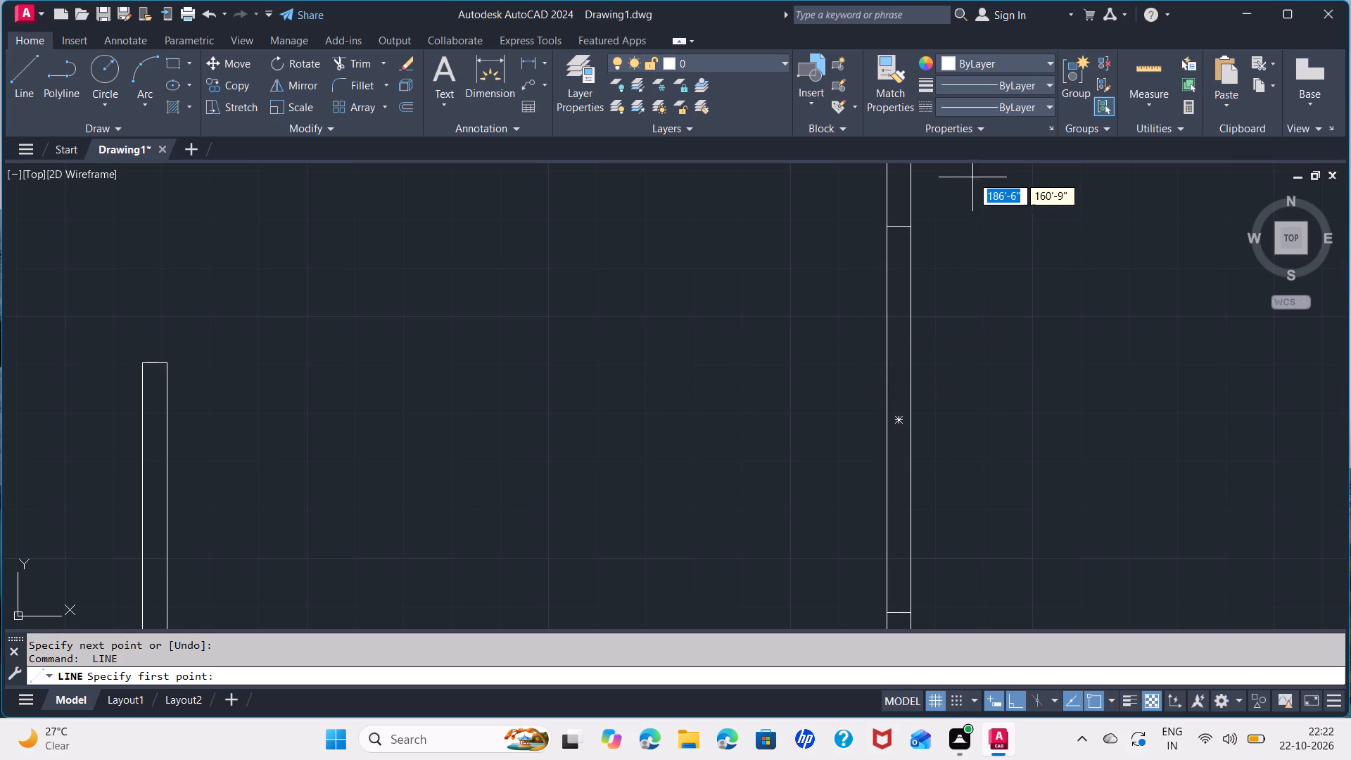
click(901, 228)
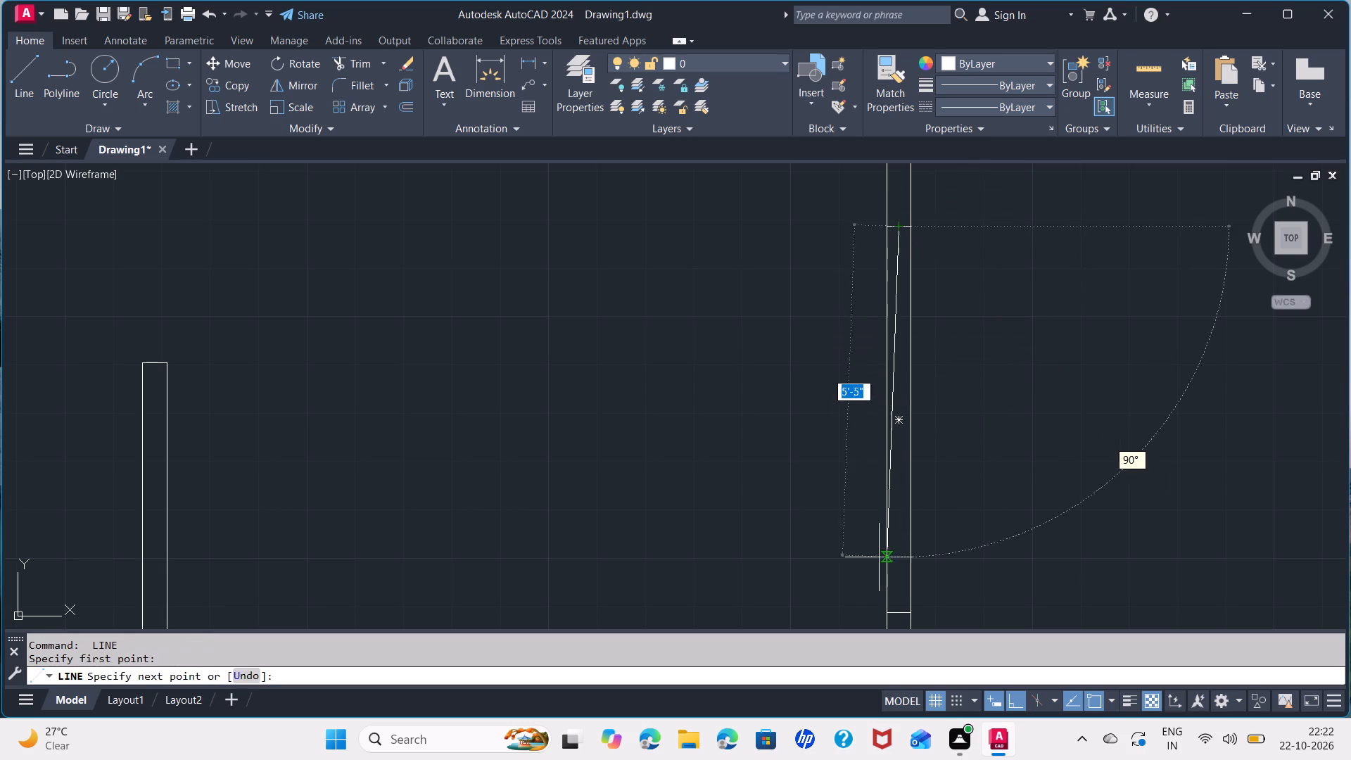
click(902, 613)
key(space)
Draw a centre line through the bottom-wall window to the right of the large lower room's partition.
scroll(923, 482, down, 2)
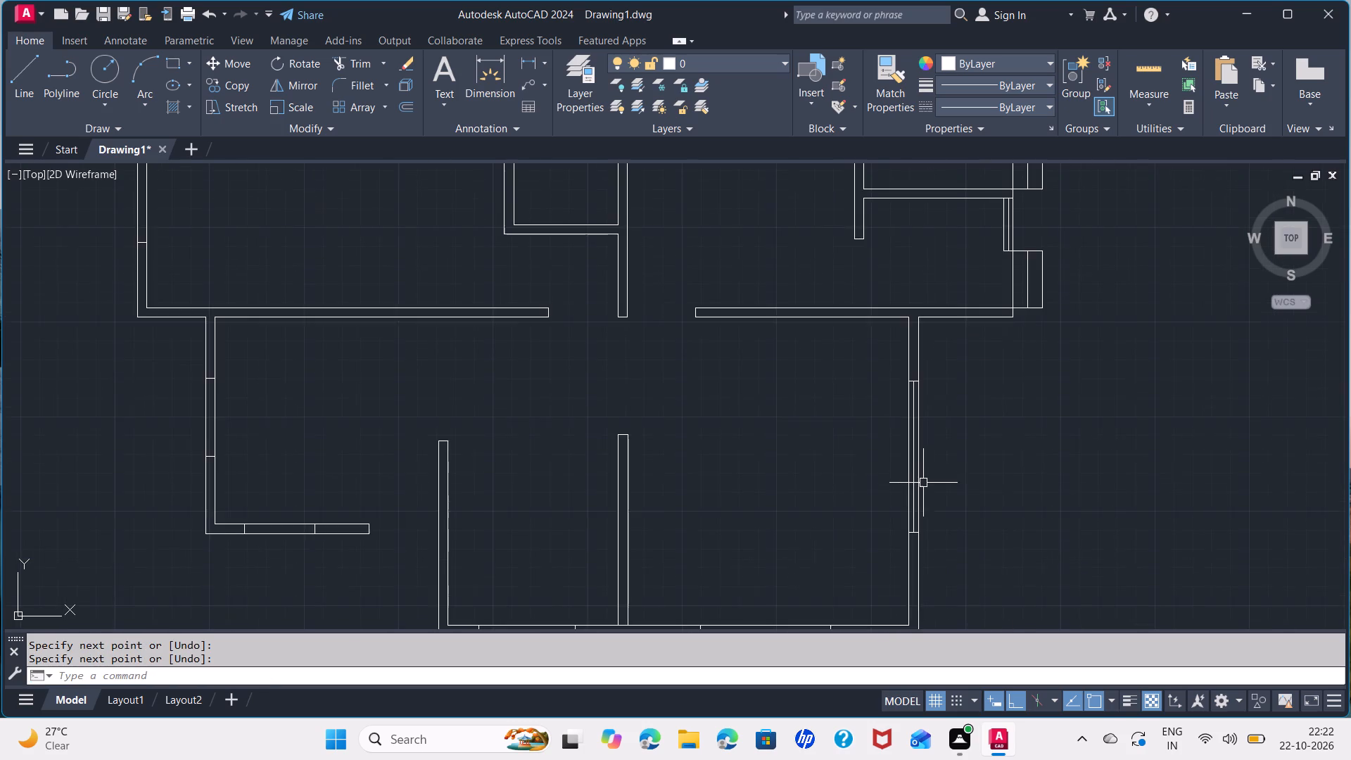
middle_drag(923, 486, 934, 251)
scroll(768, 410, up, 3)
key(space)
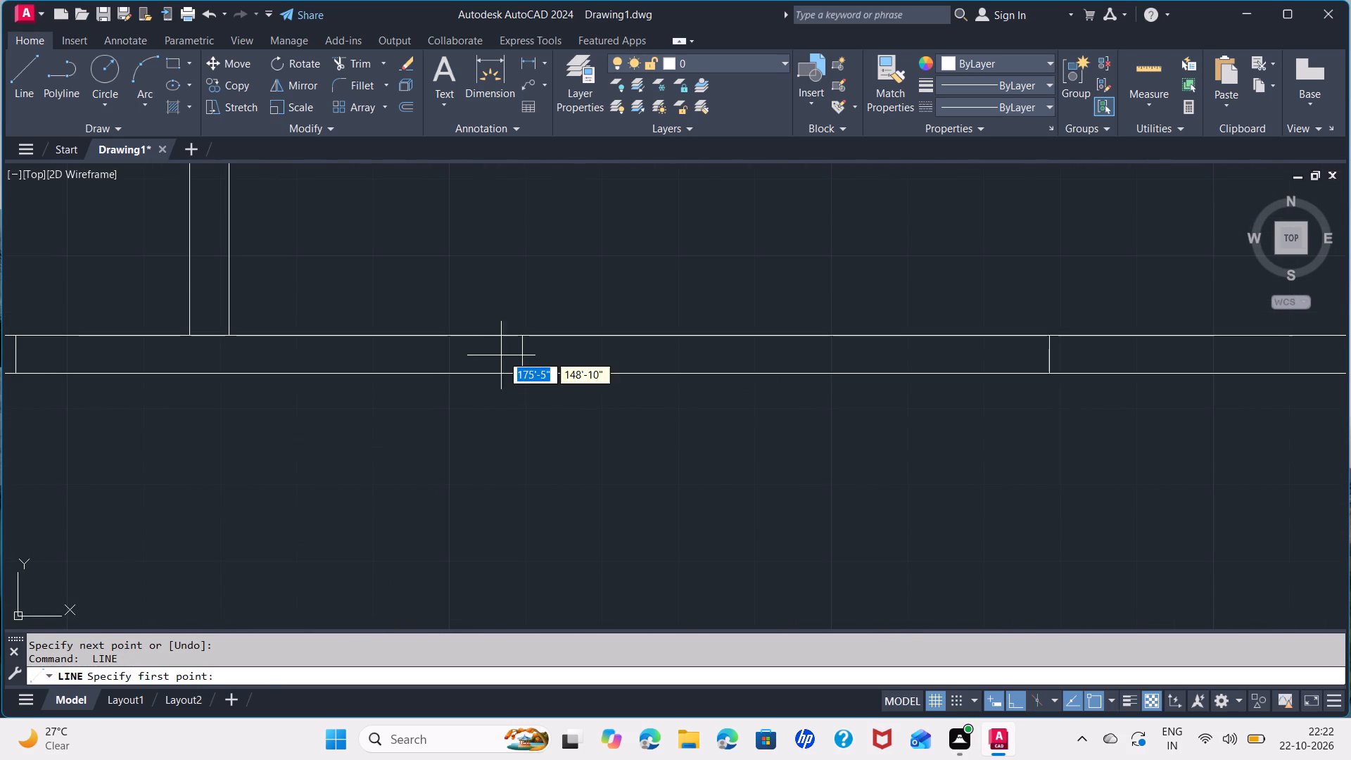
click(526, 356)
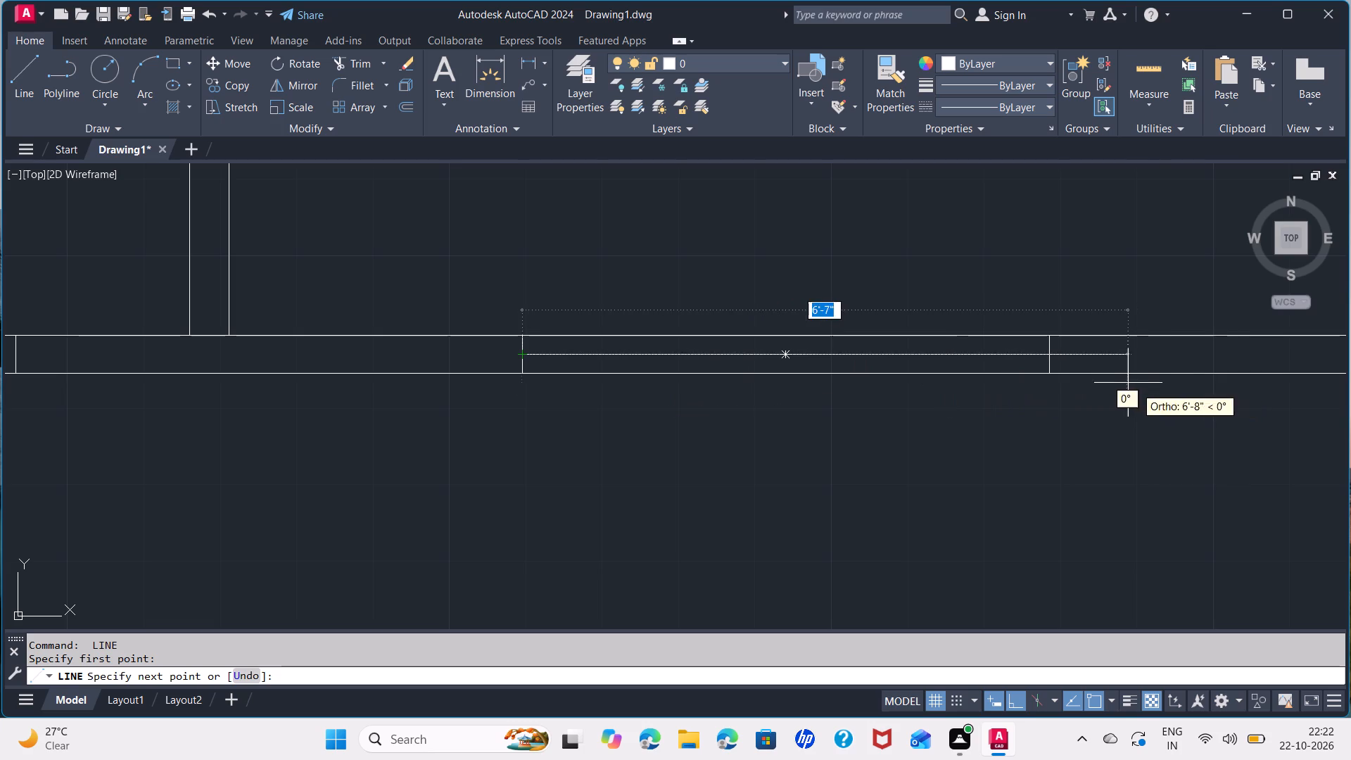
click(1053, 354)
key(space)
Draw a 4'-3" centre line through the bottom-wall window to the left of the large lower room's partition.
scroll(564, 362, down, 2)
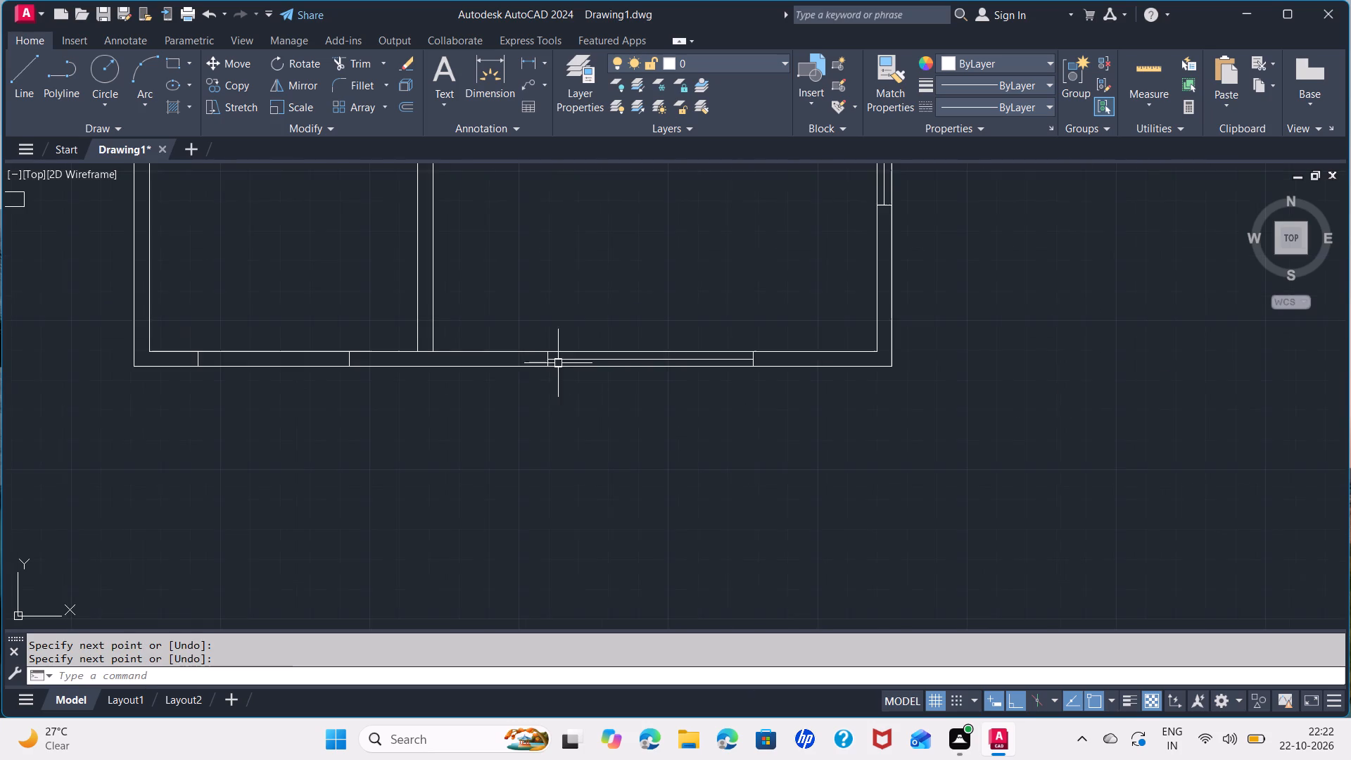
middle_drag(486, 387, 918, 369)
scroll(692, 343, up, 3)
key(space)
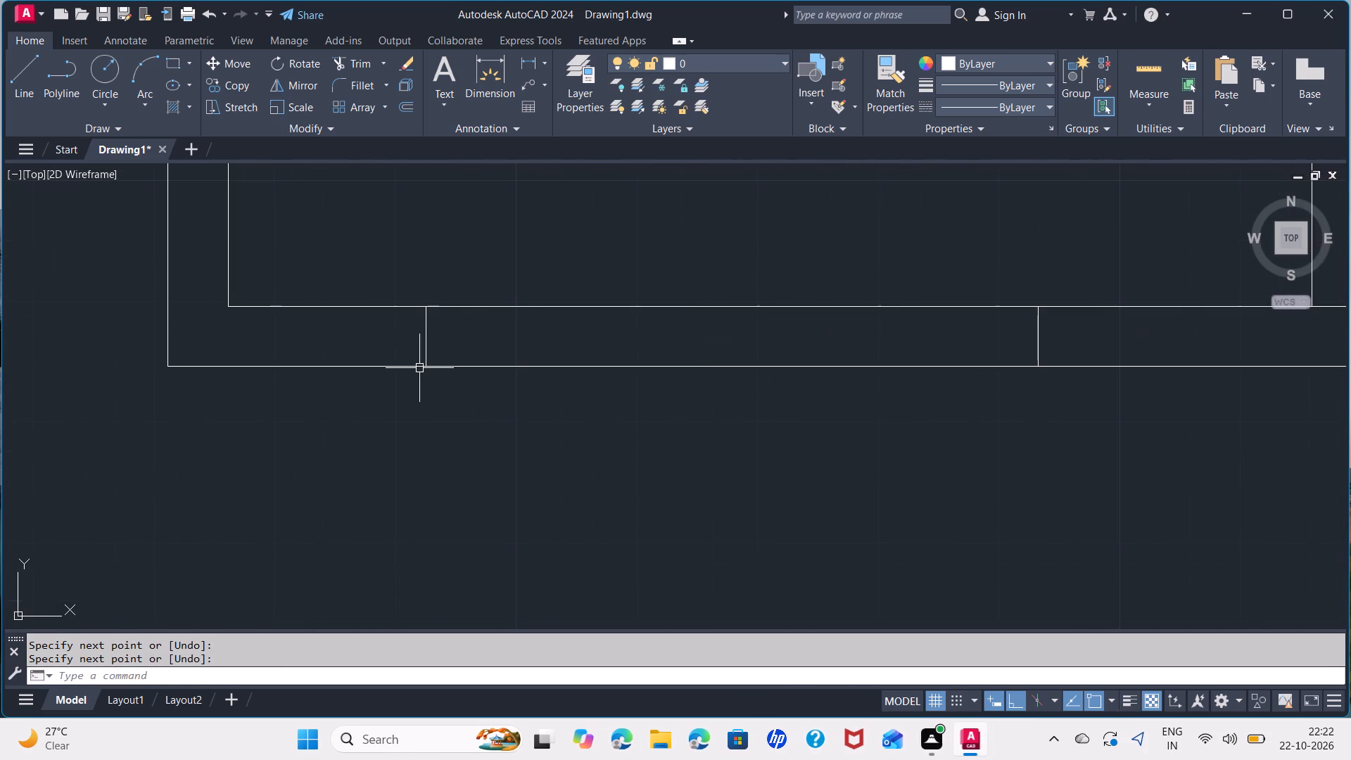
click(423, 338)
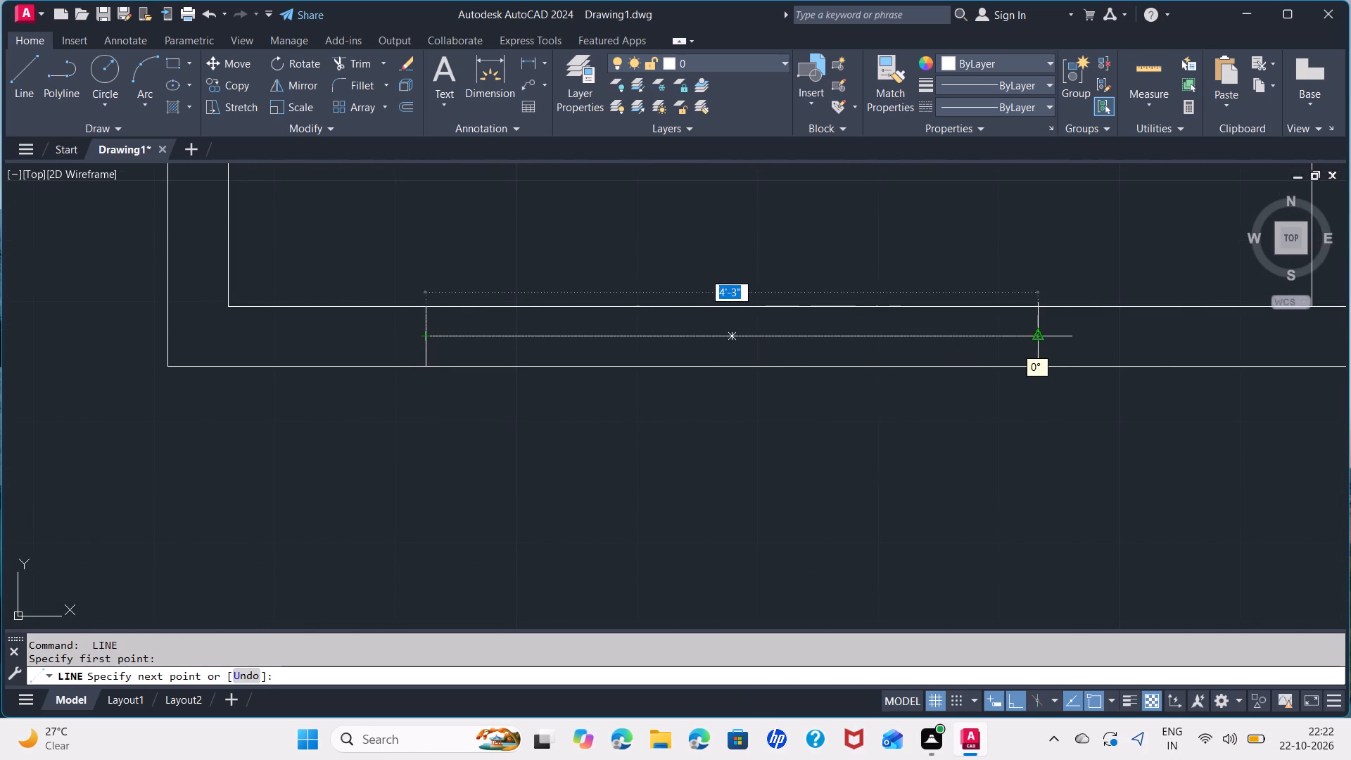
click(1039, 337)
key(space)
Draw a horizontal centre line through the window in the lower-left room's short bottom wall.
scroll(882, 276, down, 2)
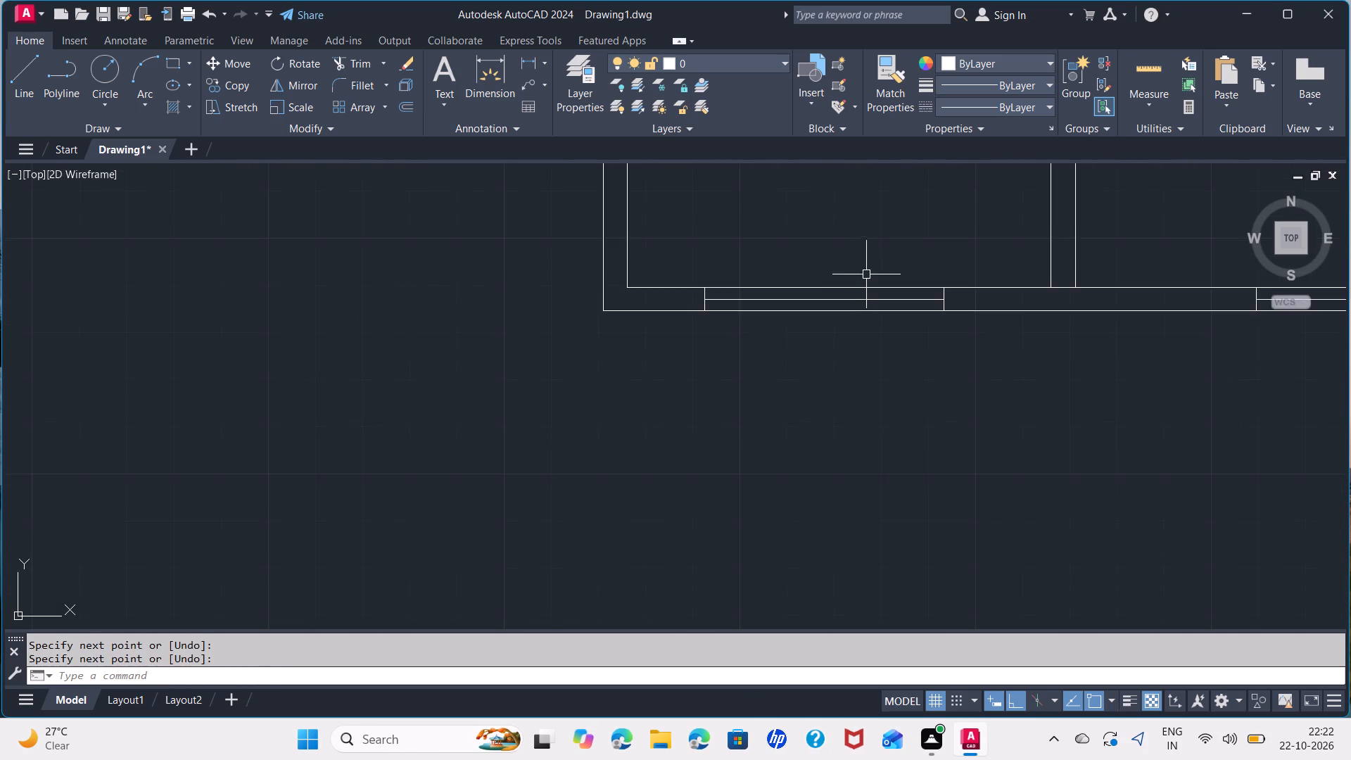
middle_drag(865, 272, 910, 662)
middle_drag(830, 299, 1165, 369)
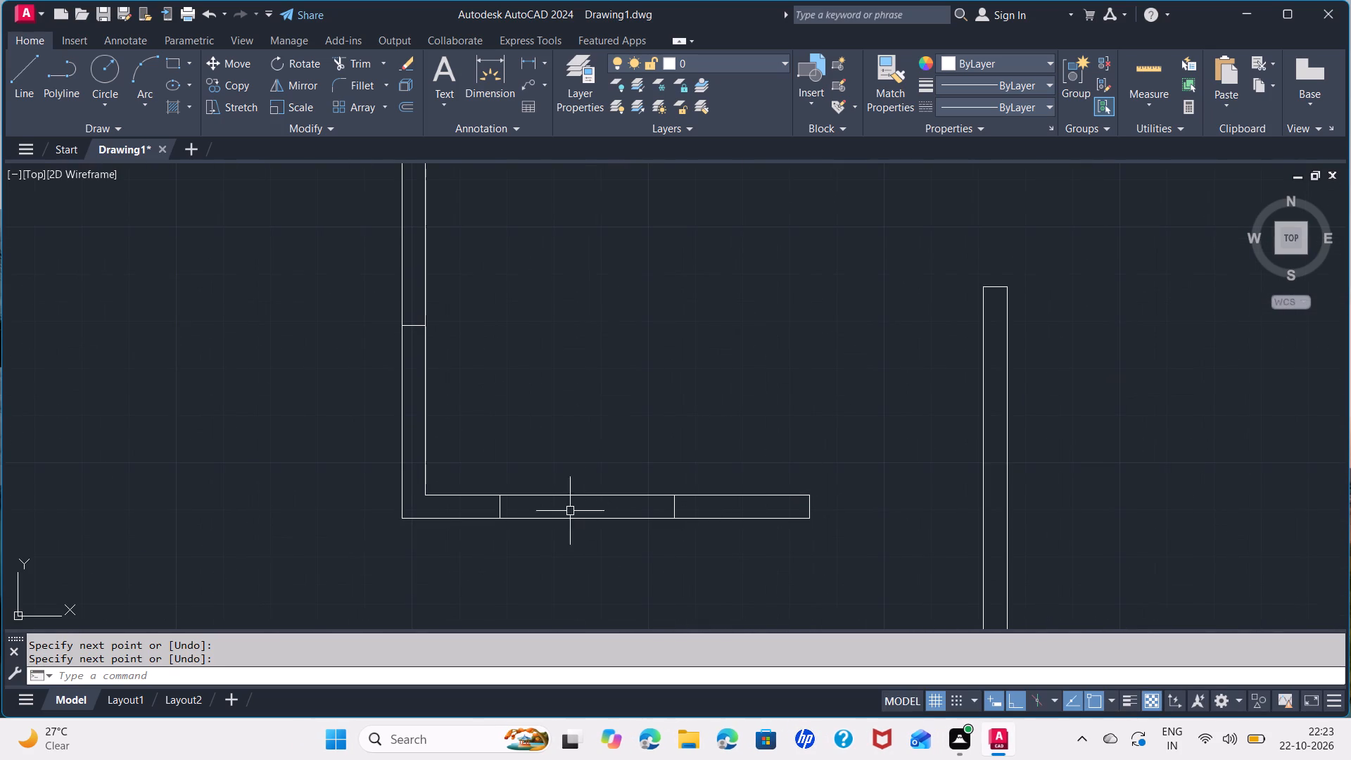
key(space)
click(501, 506)
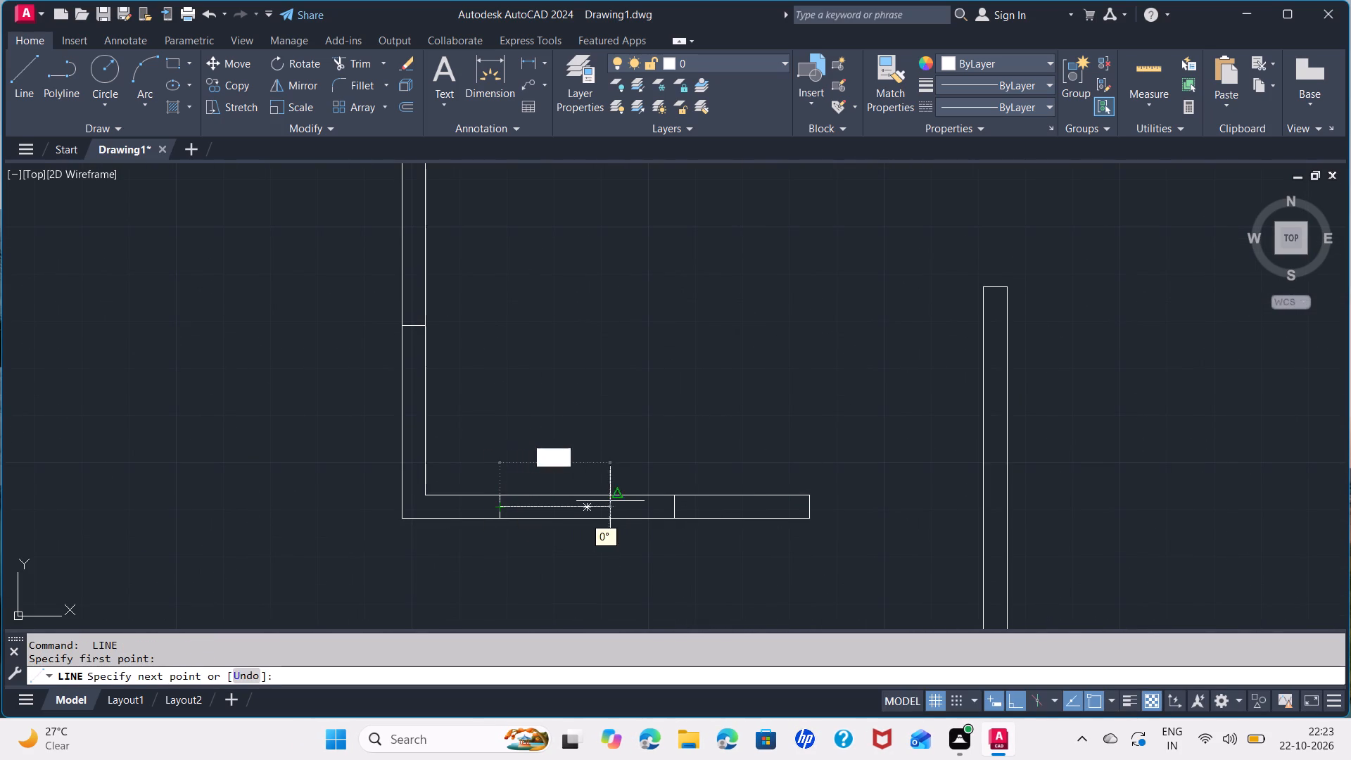
click(673, 511)
key(space)
Draw a vertical centre line between the end-line midpoints of the window in the lower-left room's left wall.
middle_drag(616, 387, 785, 608)
key(space)
click(583, 547)
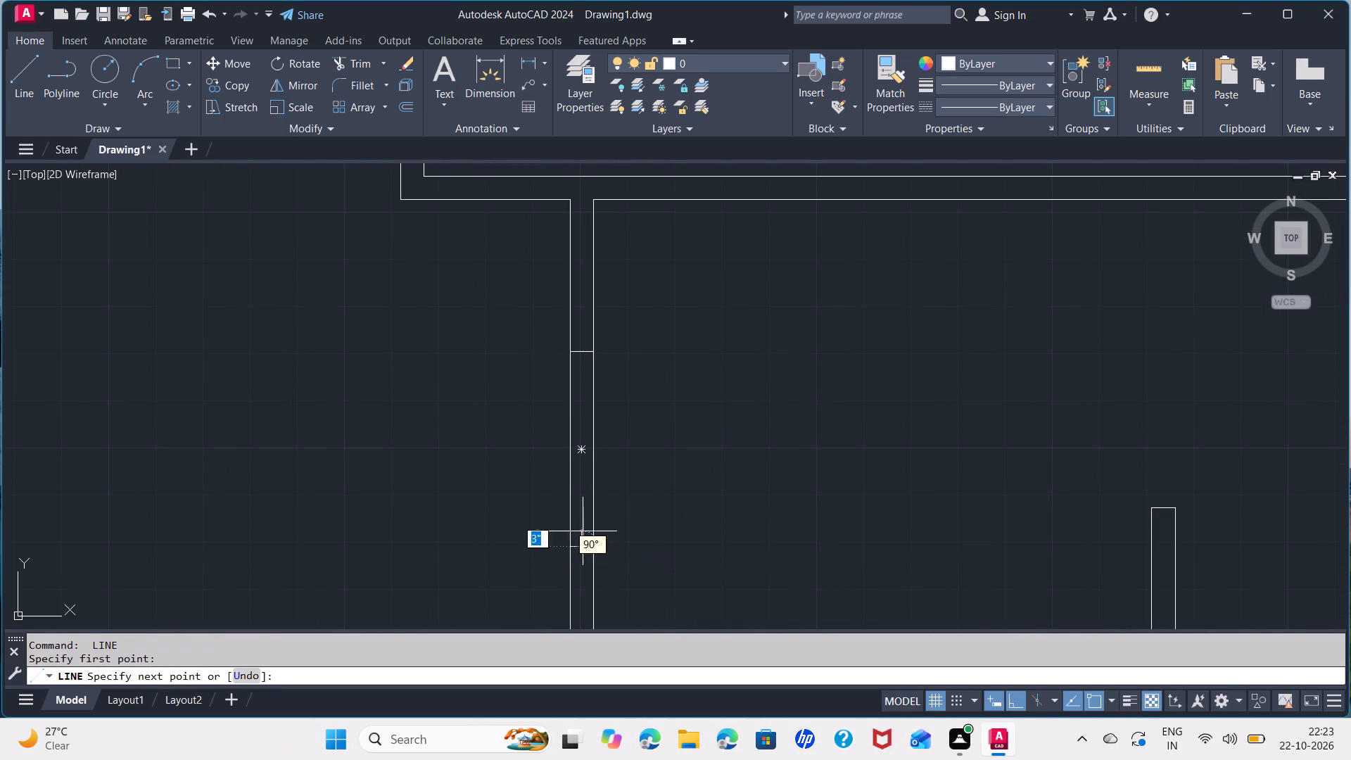
click(583, 354)
key(space)
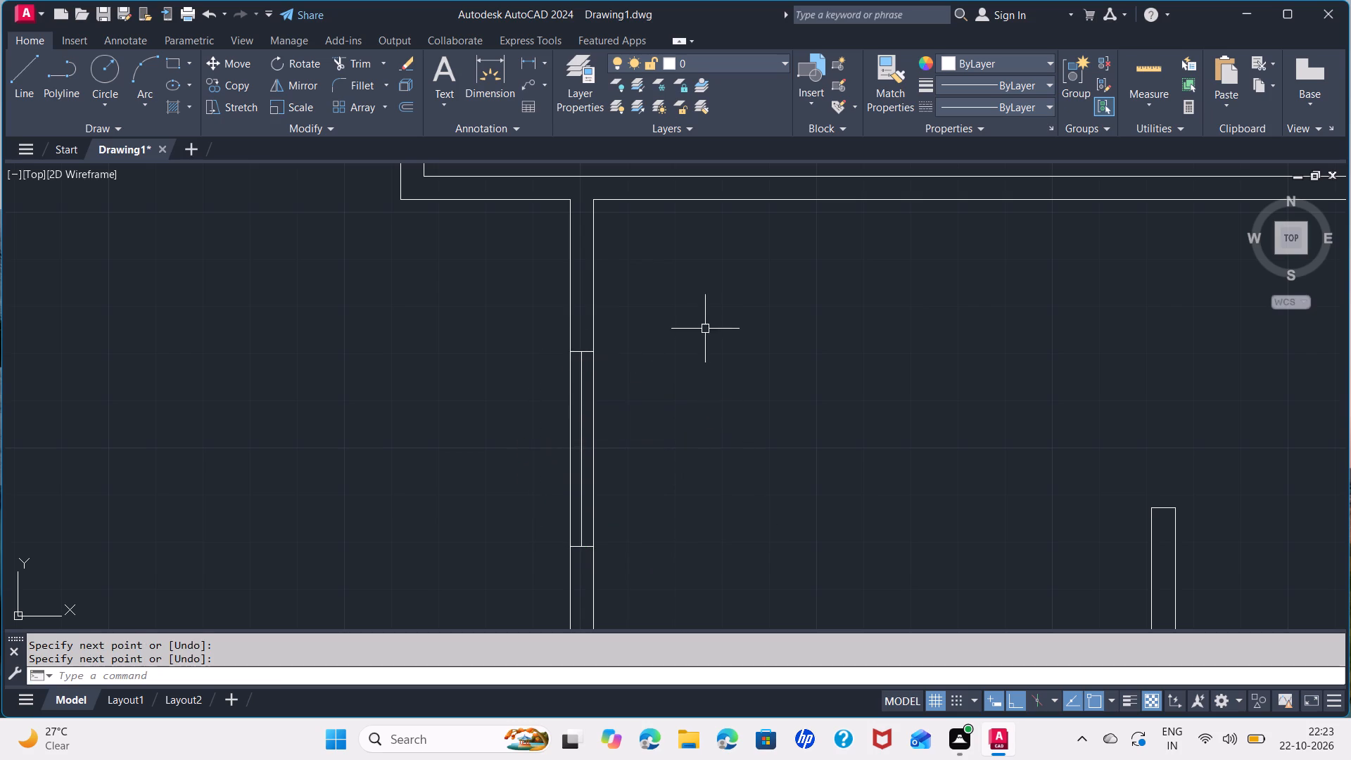
Draw a vertical centre line about 4'-4" long through the window in the upper-left room's left wall.
middle_drag(718, 347, 797, 643)
scroll(797, 643, down, 2)
middle_drag(685, 360, 758, 685)
middle_drag(754, 519, 786, 376)
drag(648, 498, 600, 497)
key(space)
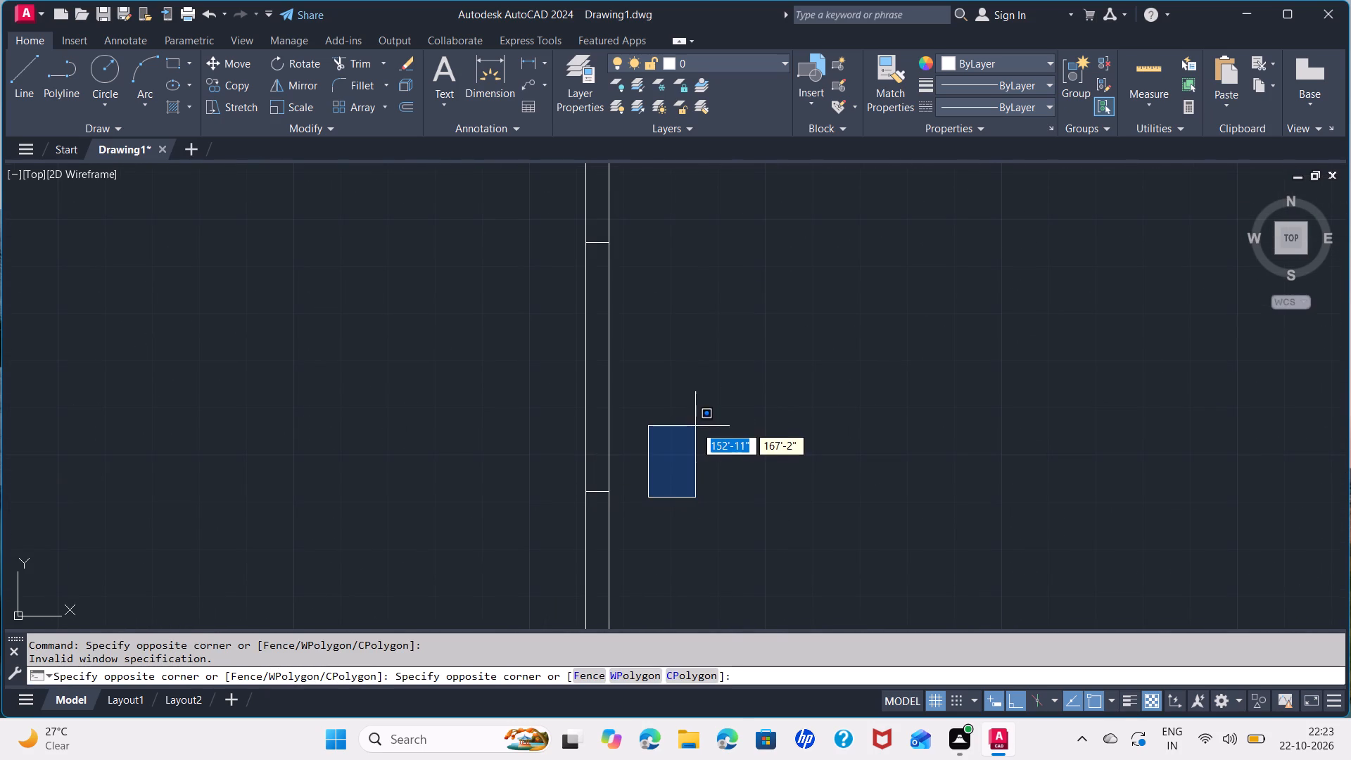
click(695, 424)
key(space)
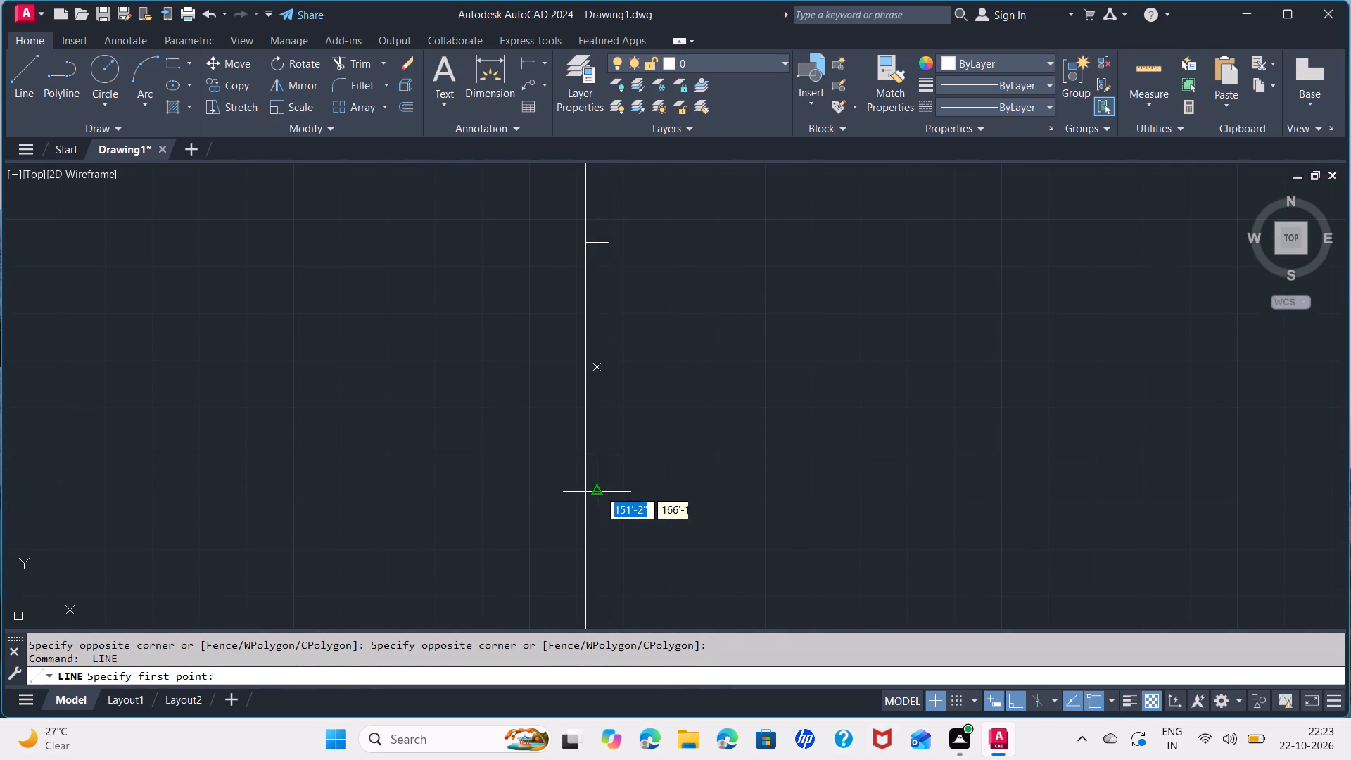
click(600, 490)
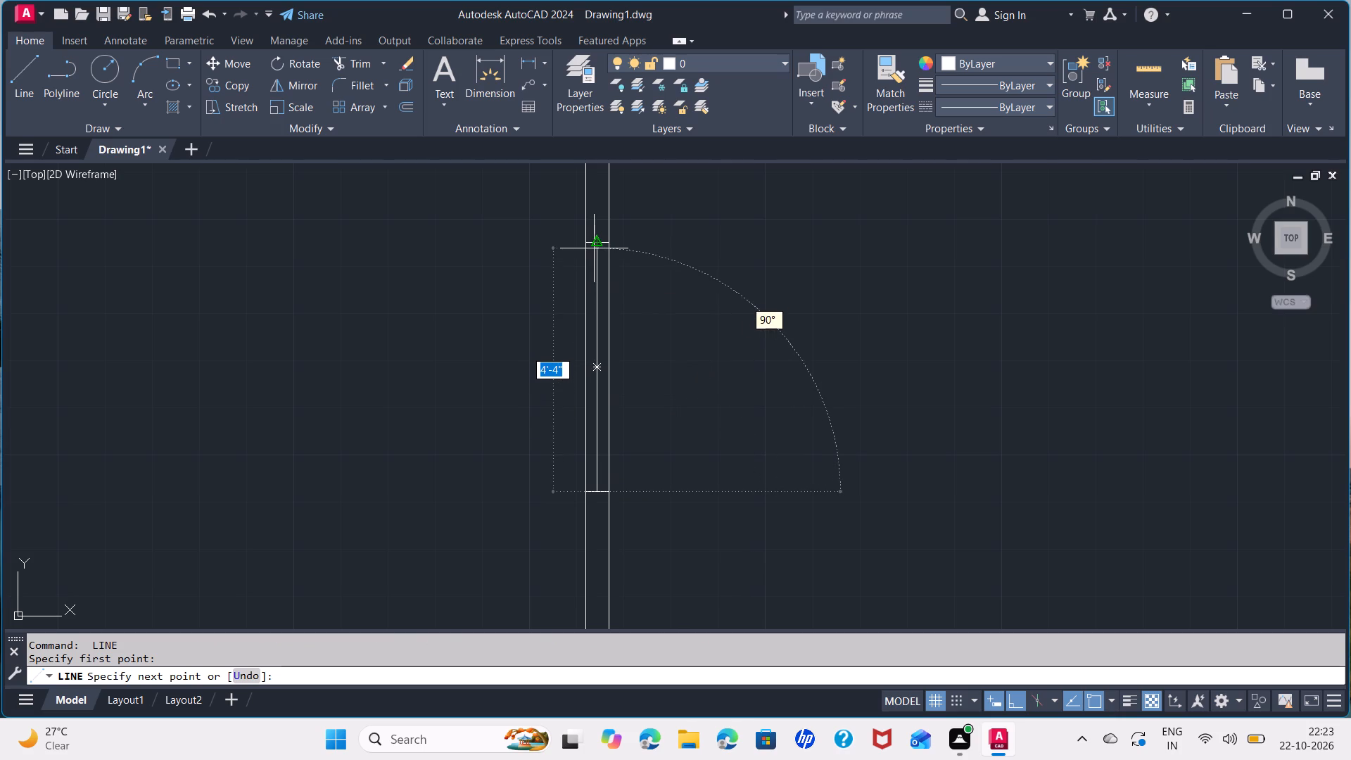
click(595, 246)
key(space)
Draw a horizontal landing line across the lower middle room, from its left wall to the partition, above the bottom window.
scroll(697, 360, down, 2)
scroll(784, 385, down, 1)
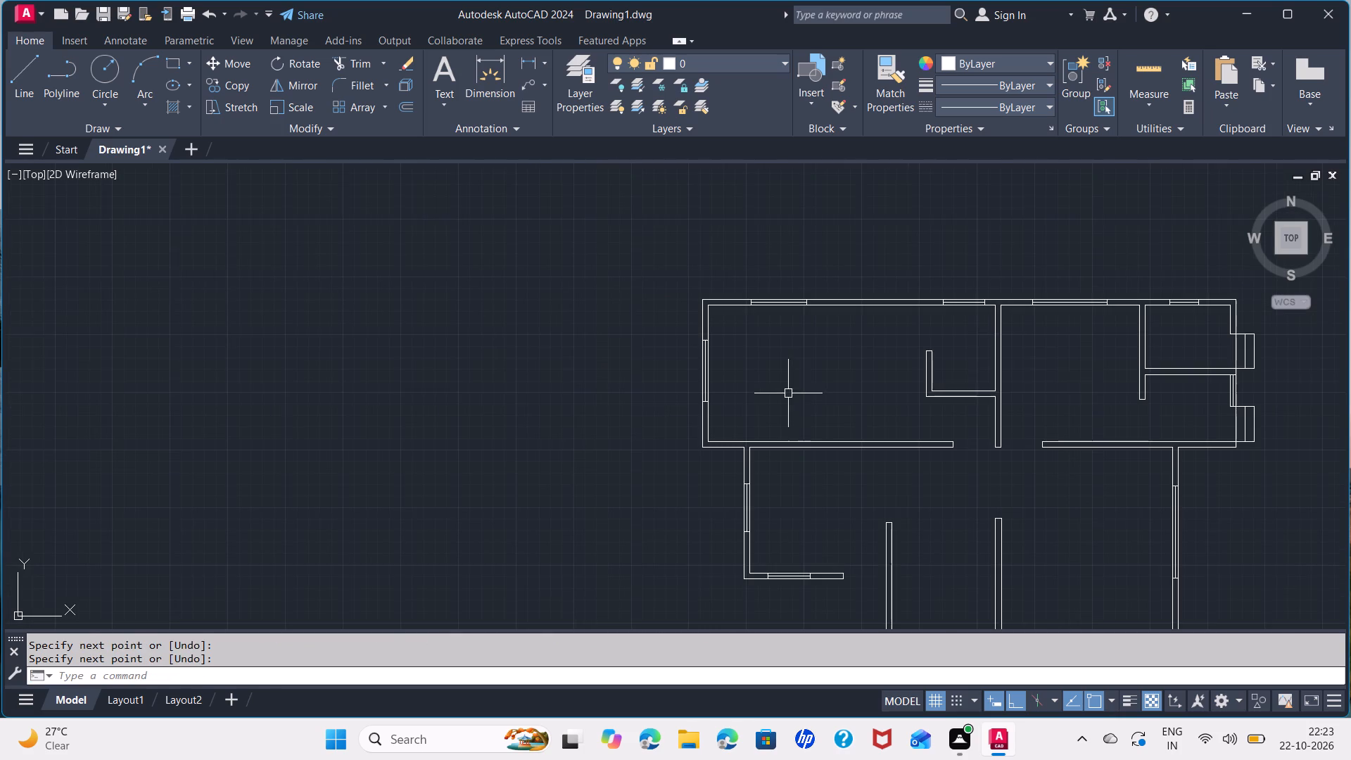
middle_drag(827, 426, 569, 357)
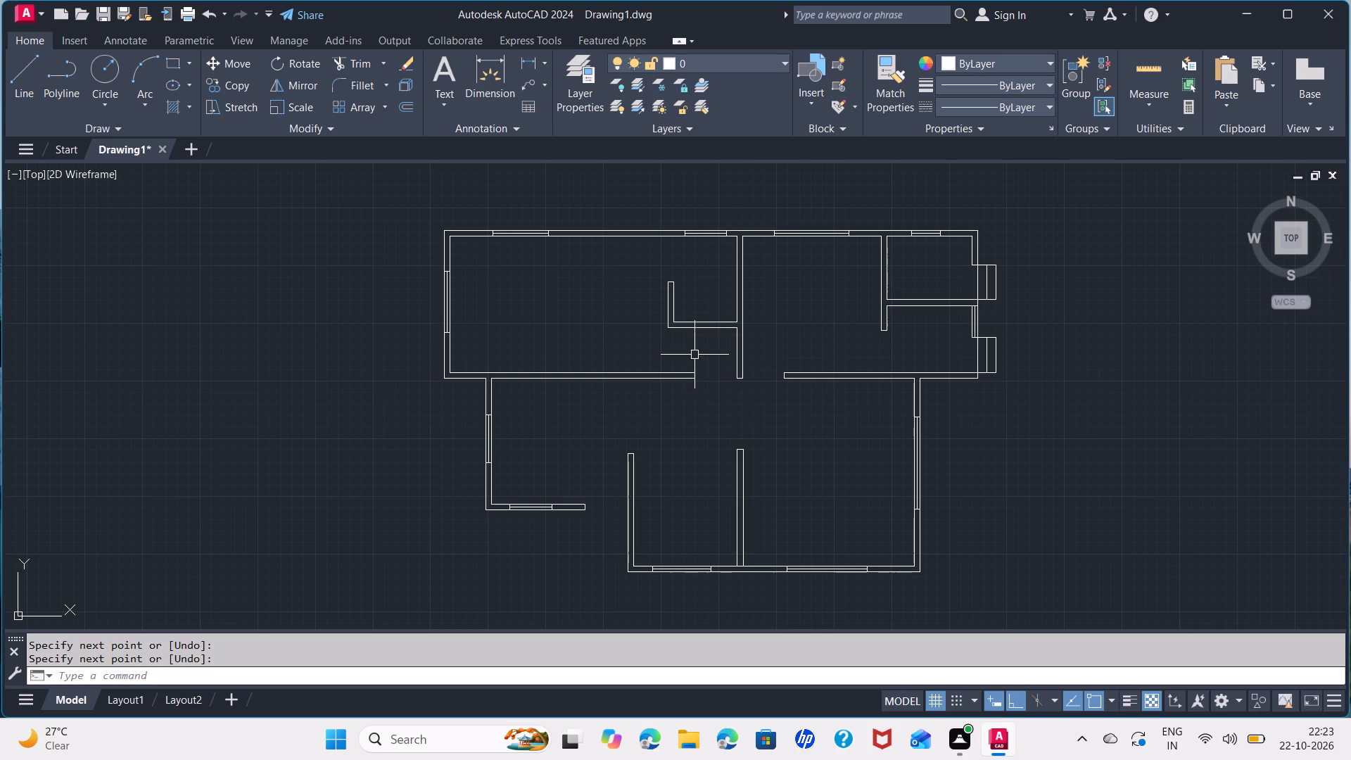
middle_drag(876, 374, 754, 354)
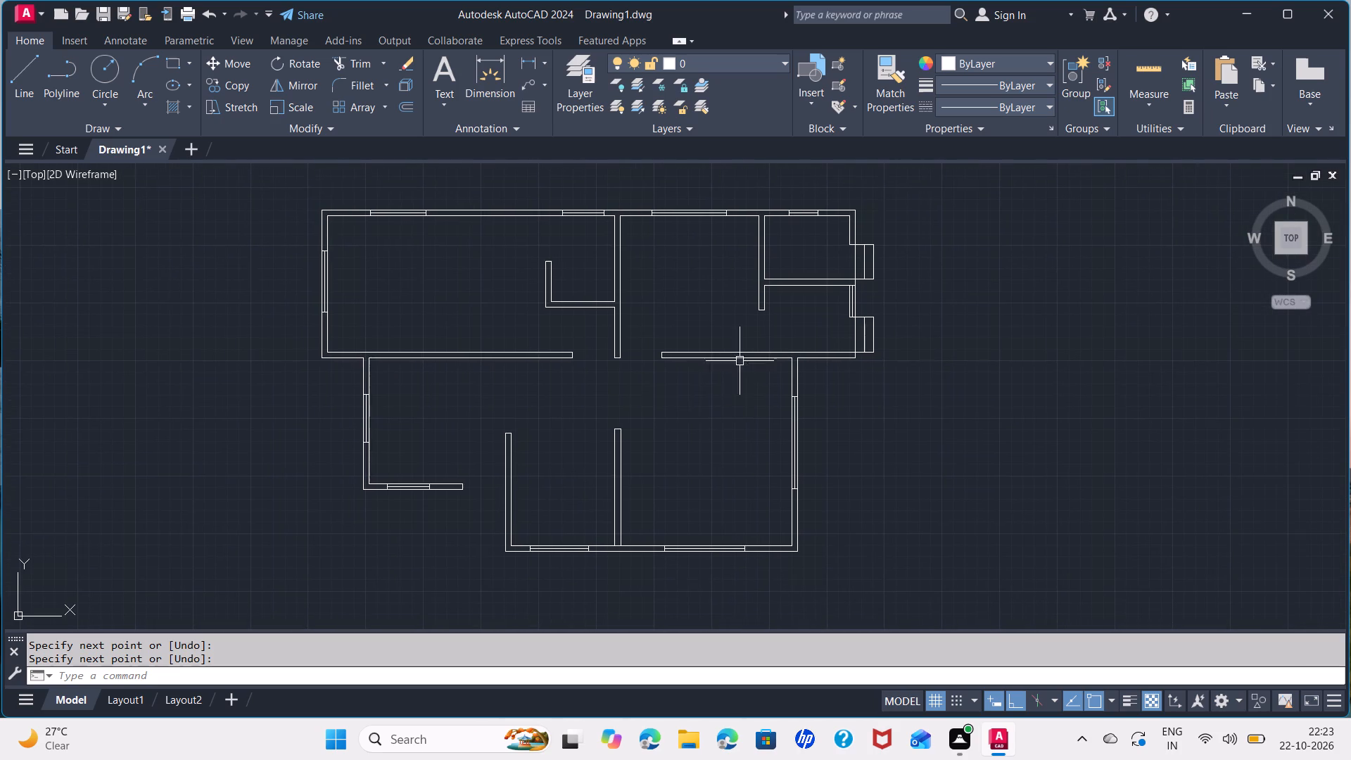
middle_drag(707, 462, 654, 463)
scroll(516, 524, up, 1)
middle_drag(519, 519, 528, 479)
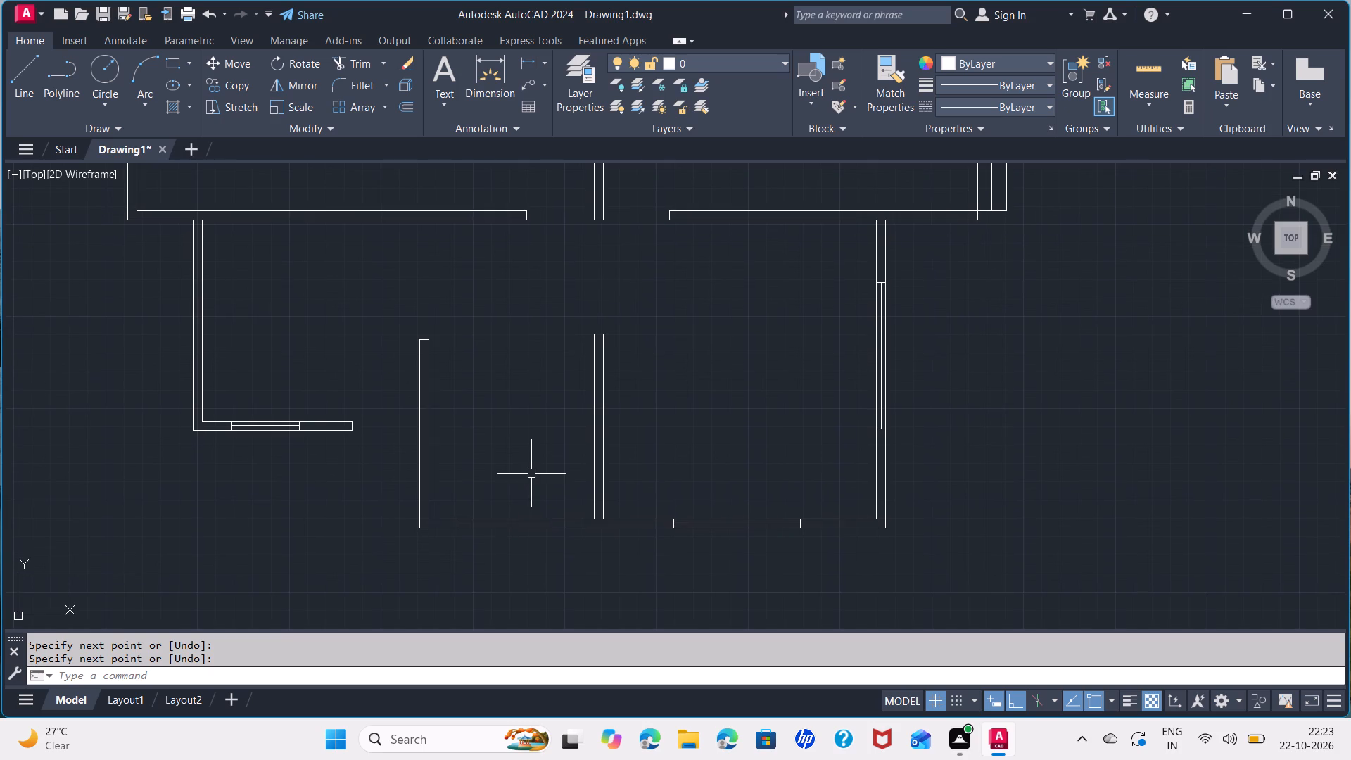
key(space)
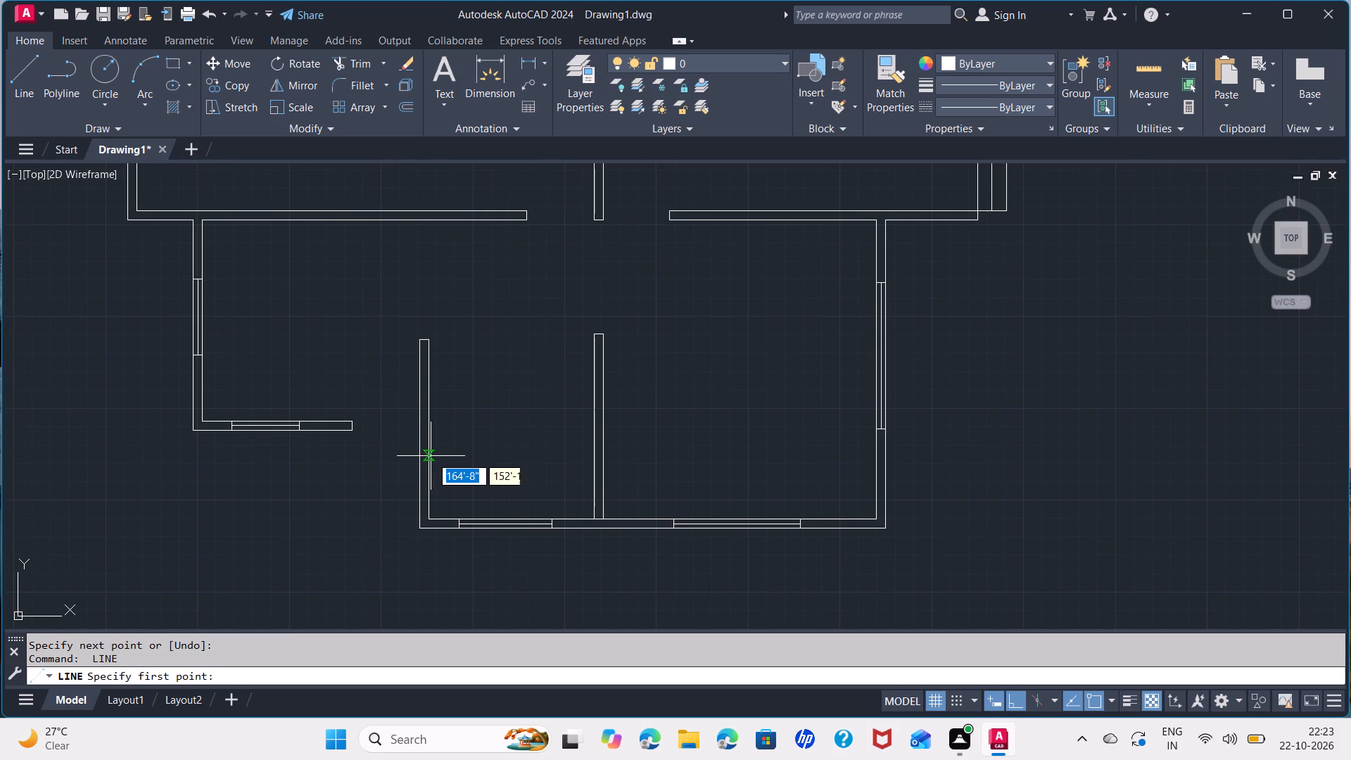
click(429, 474)
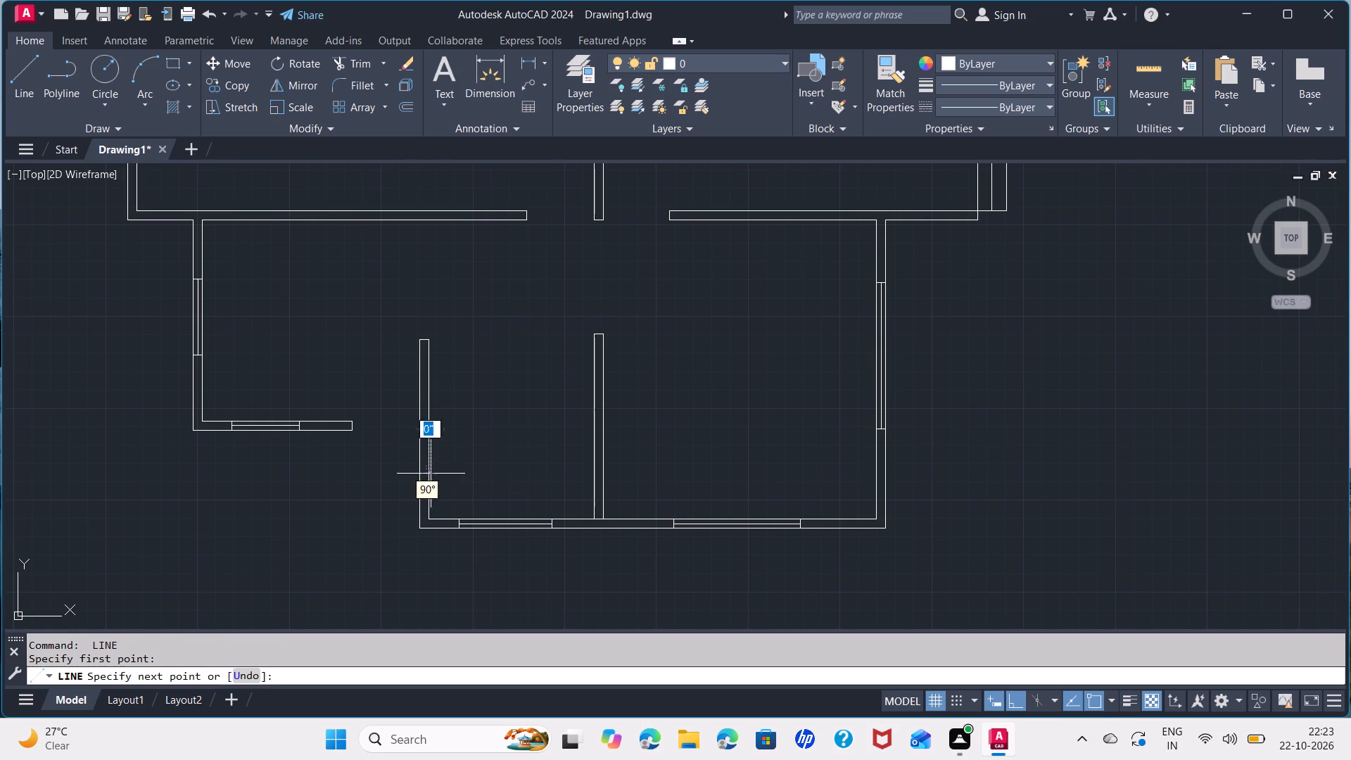
click(591, 477)
key(space)
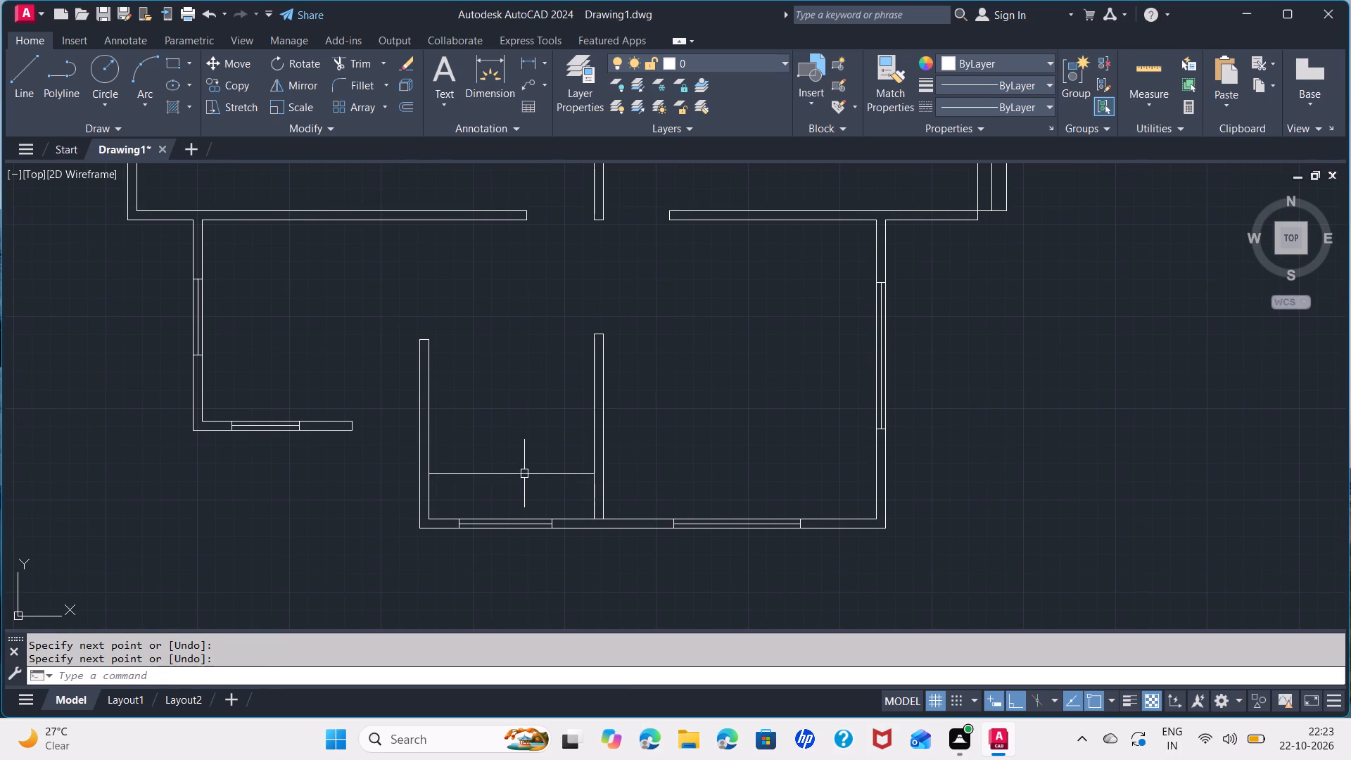
From the landing line's midpoint, draw a vertical line up level with the partition's top end, continuing horizontally to the partition corner.
key(space)
click(512, 471)
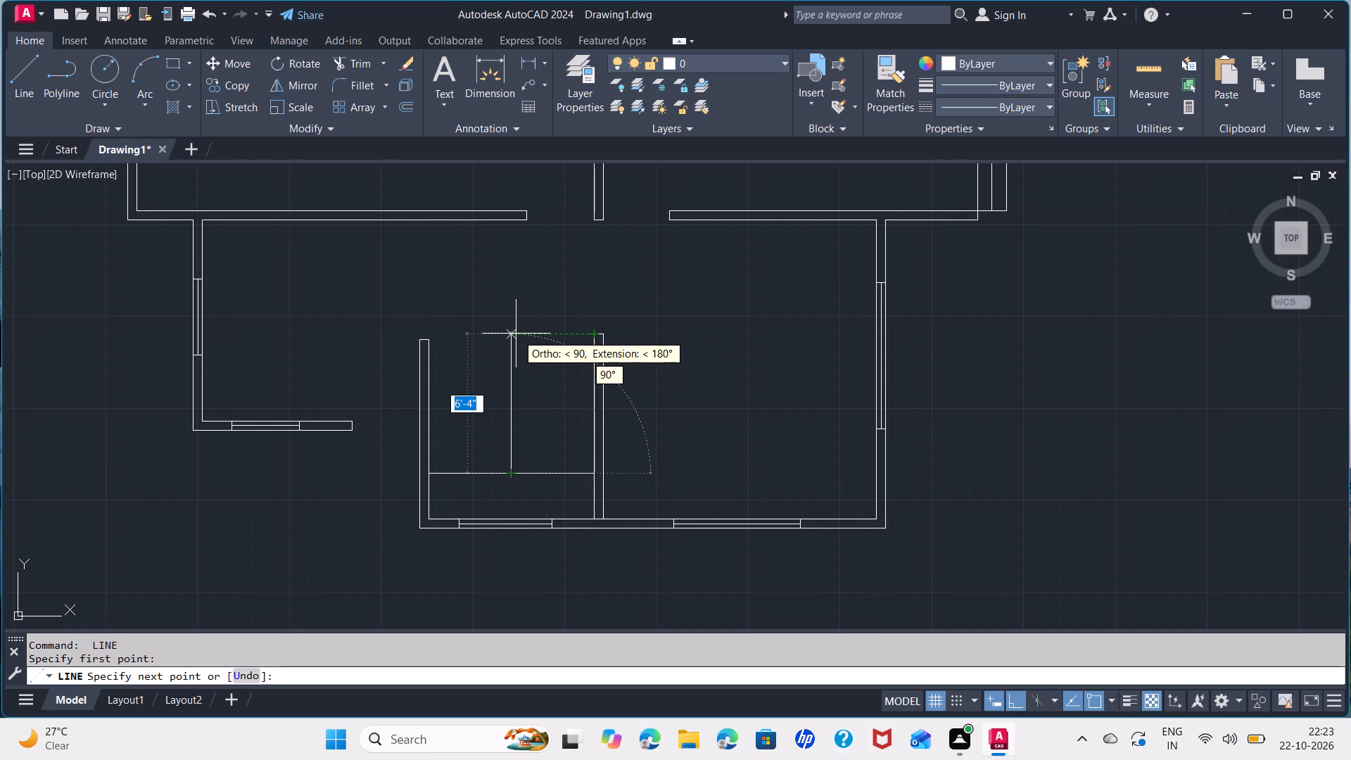
click(510, 334)
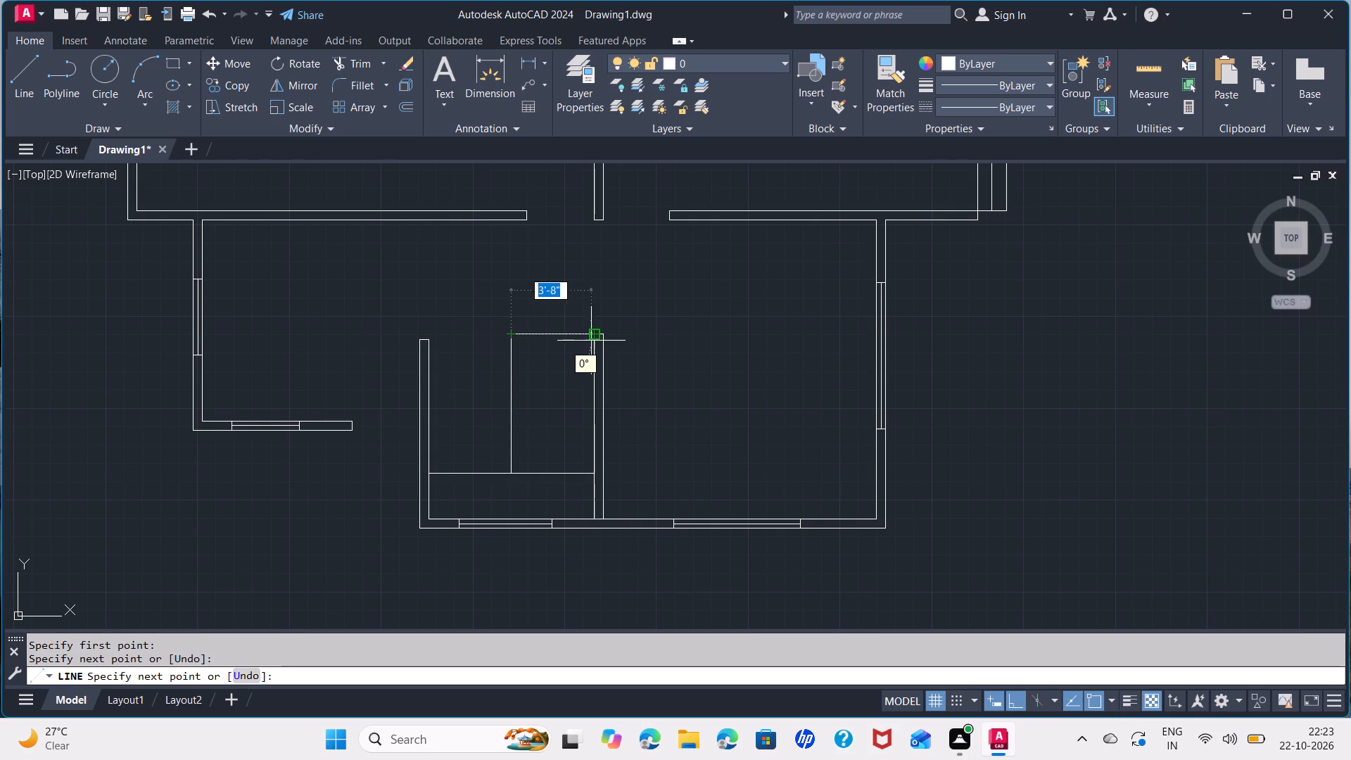
click(596, 338)
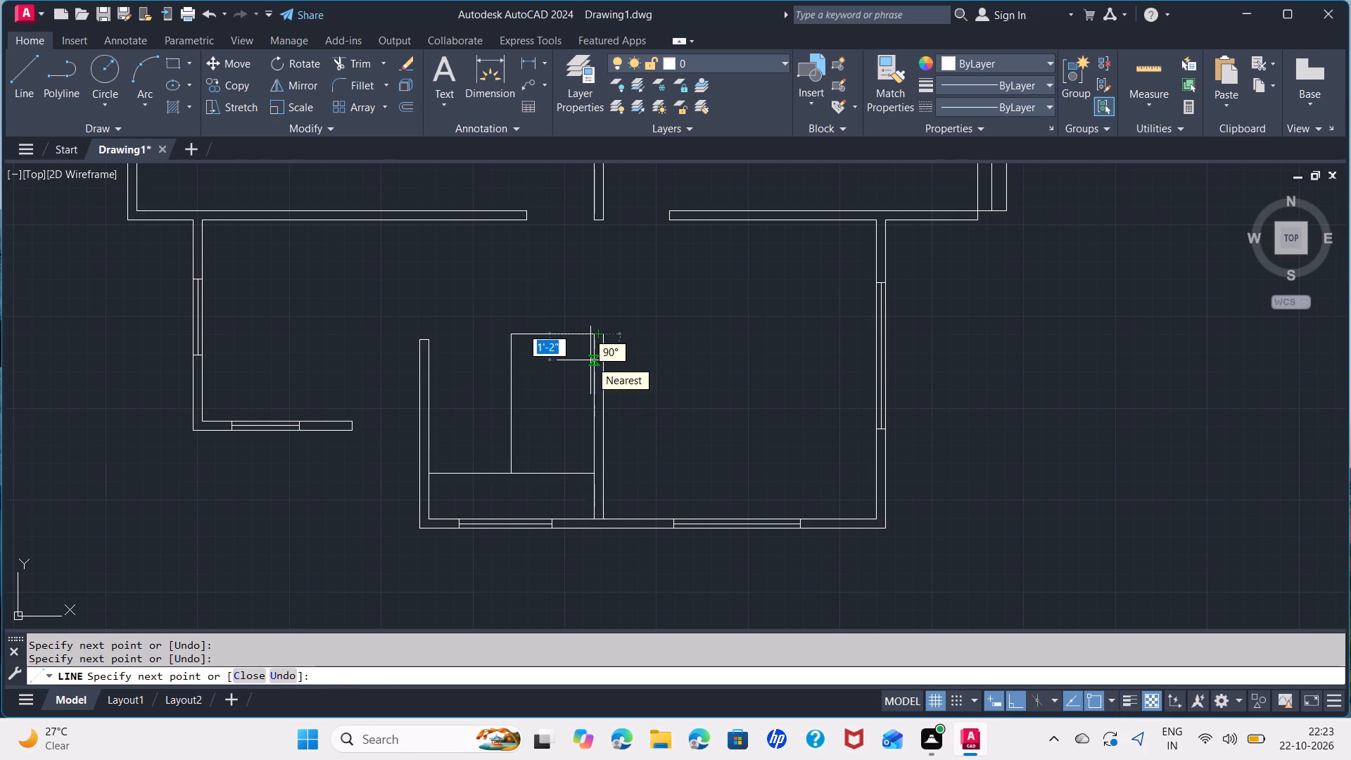
Continue the line down the stair flight in 1' drops, drawing the first three 3'-9" tread lines between the vertical line and partition.
text(1')
key(Return)
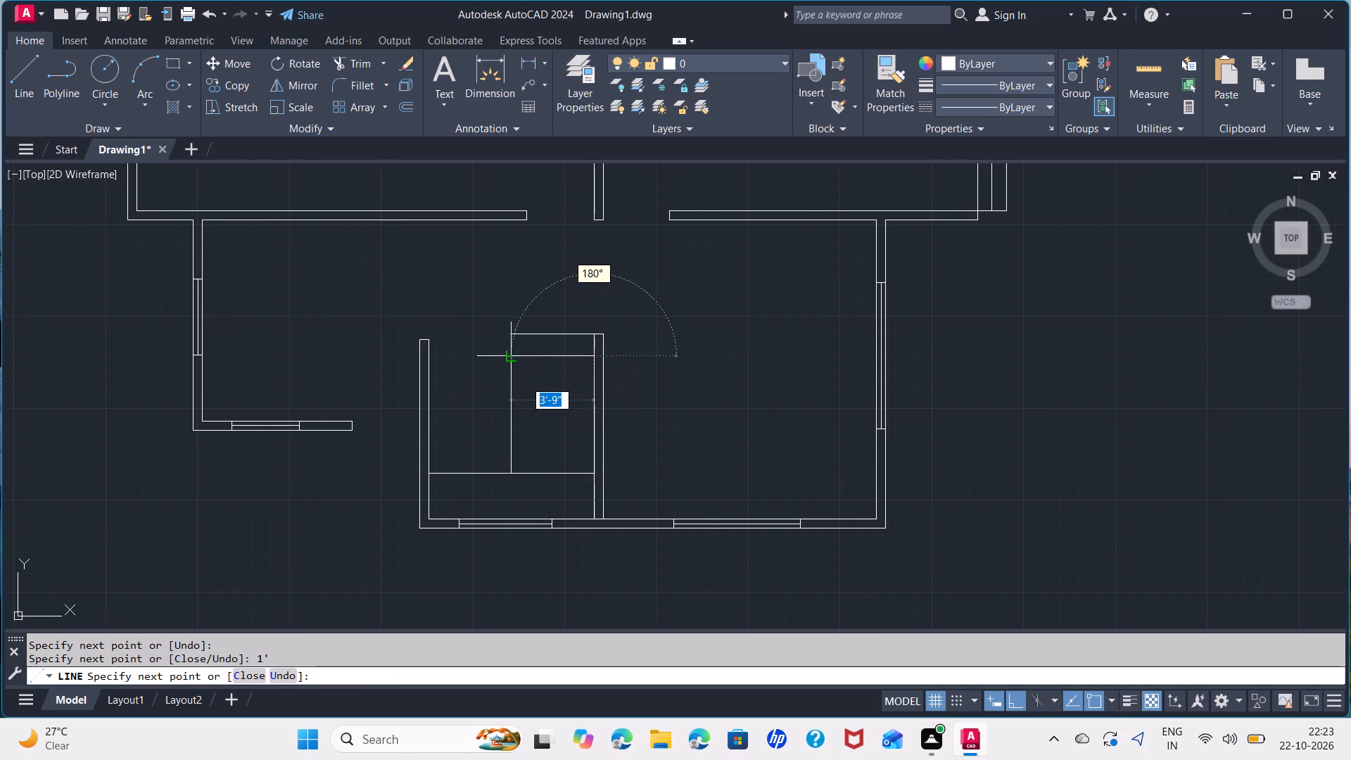
click(512, 354)
text(1')
key(Return)
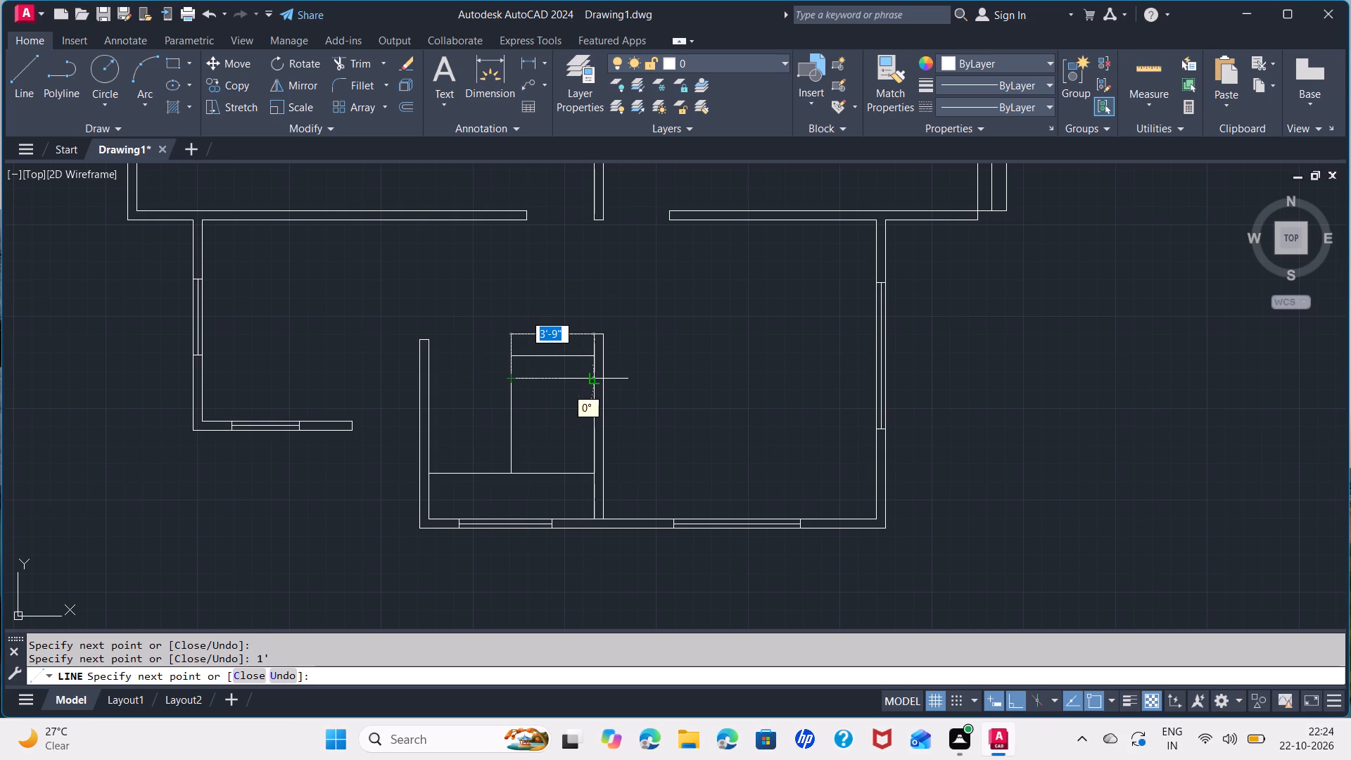
click(595, 377)
text(1')
key(Return)
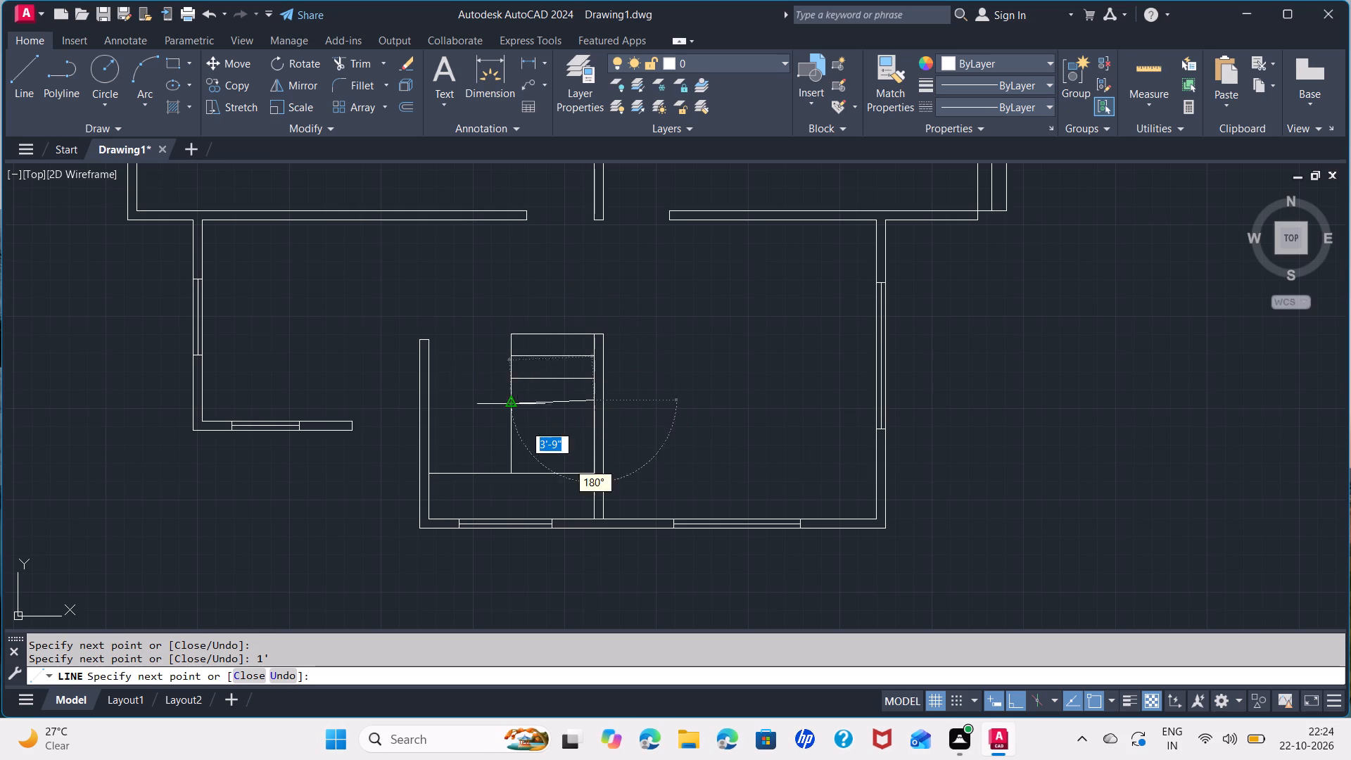
scroll(511, 398, up, 4)
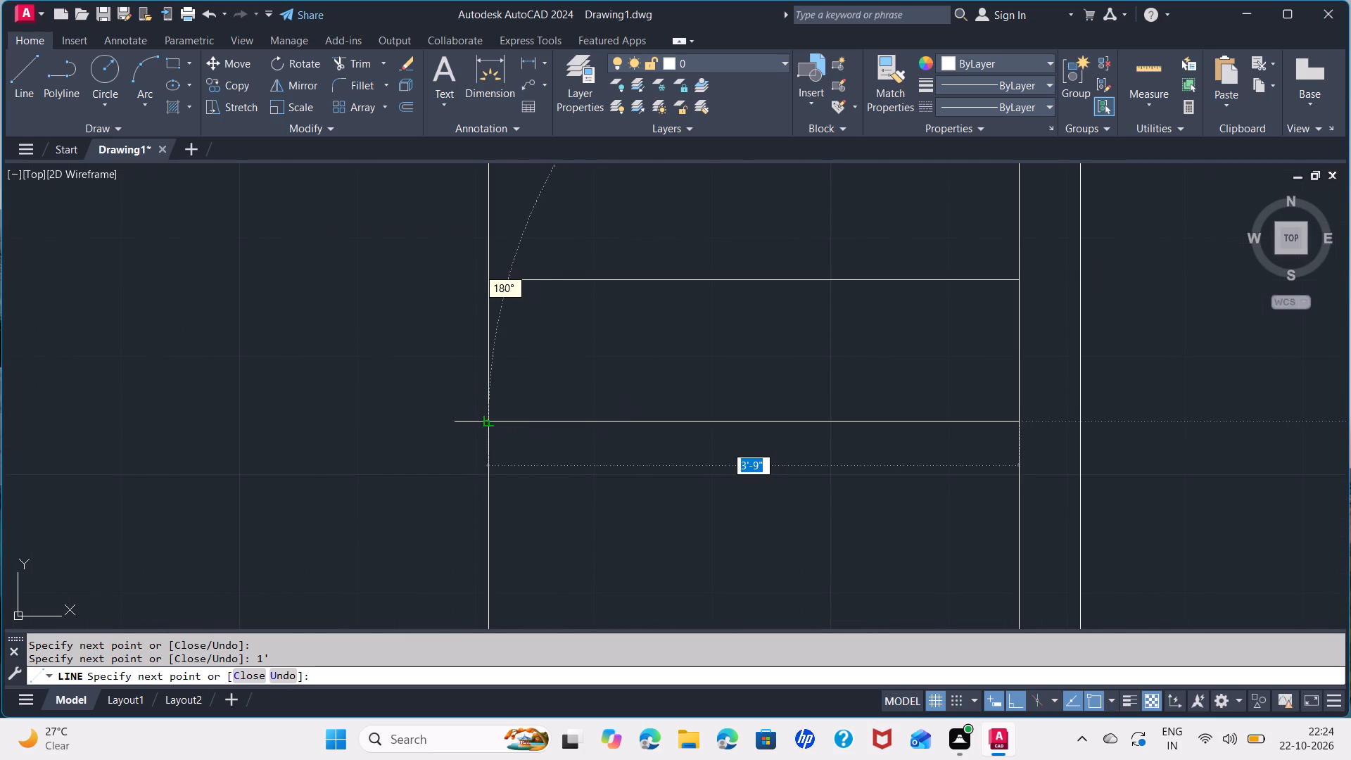
click(488, 421)
Continue with three more tread lines at 1' spacing down the stair flight, and end the line above the landing line.
text(1')
key(Return)
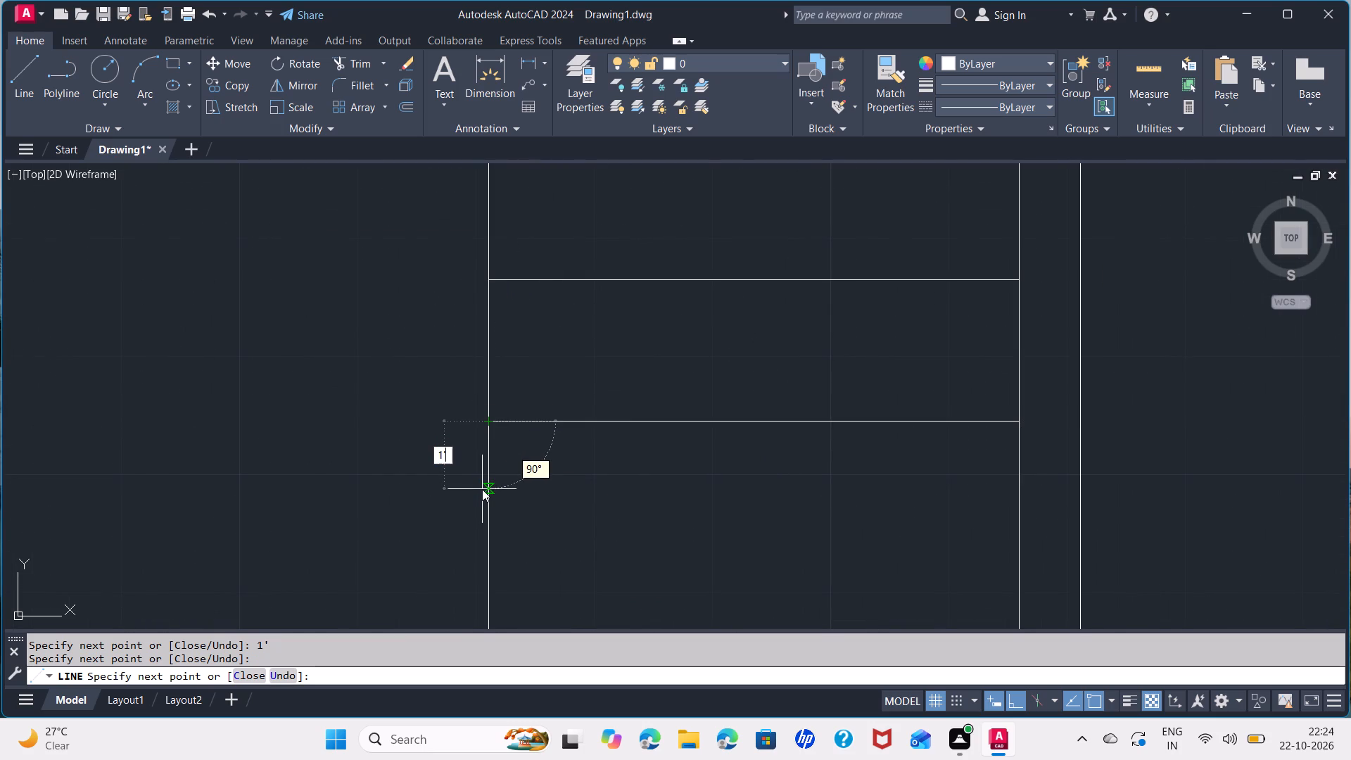
click(1018, 561)
middle_drag(1017, 561, 986, 319)
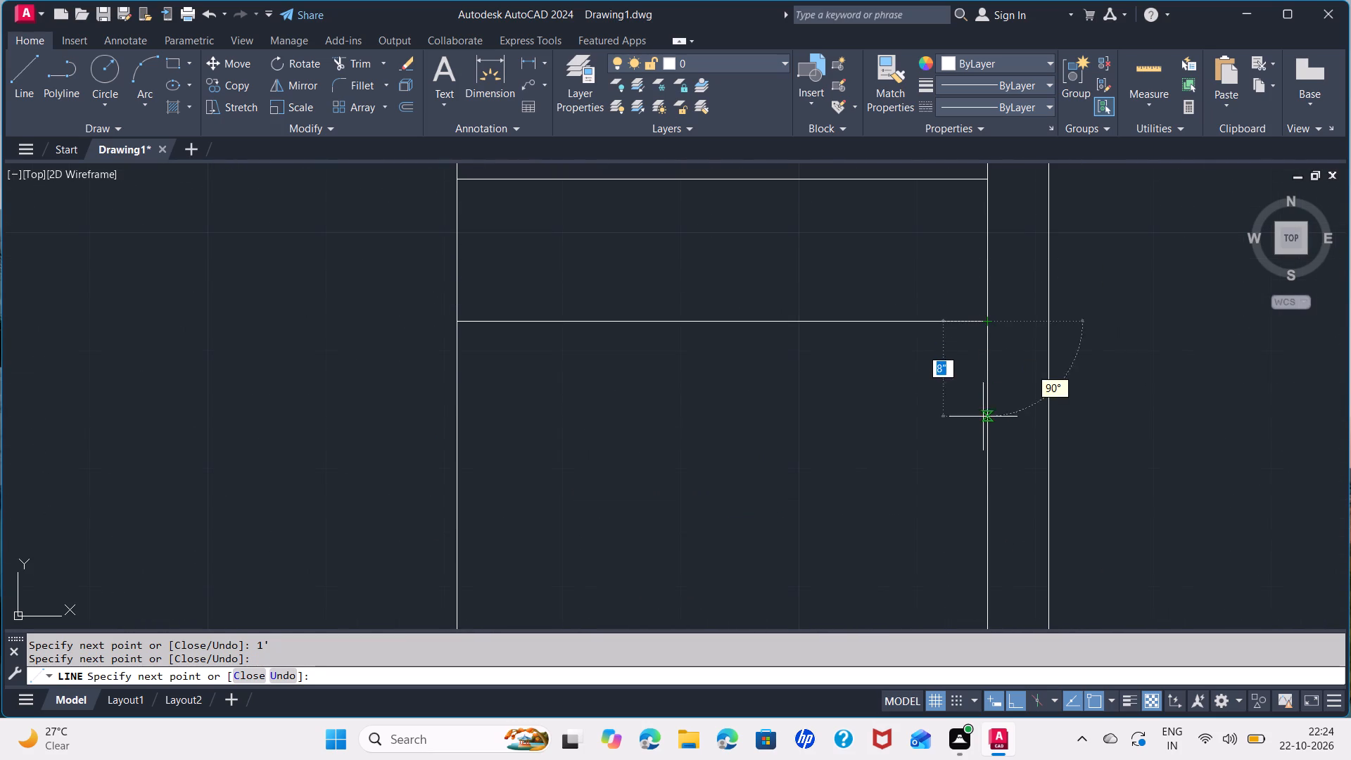
text(1')
key(Return)
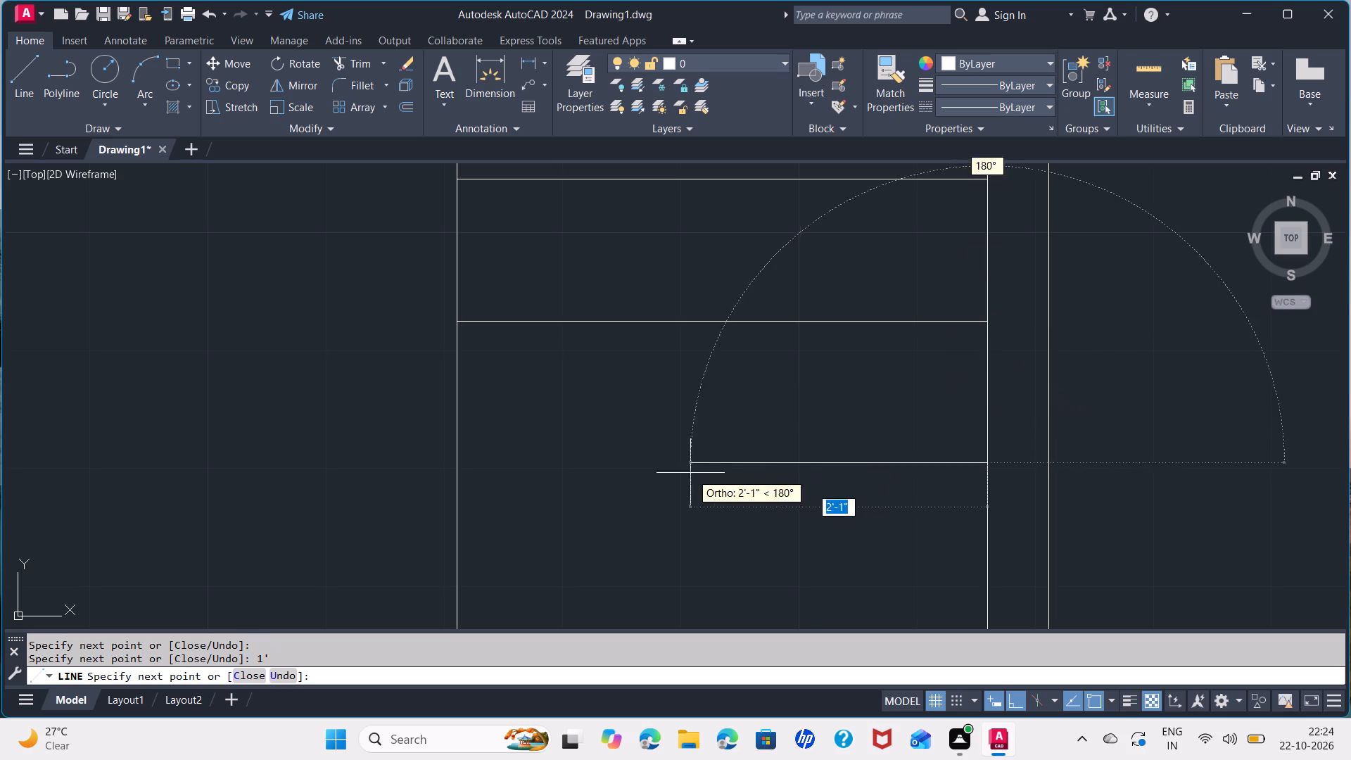
click(455, 463)
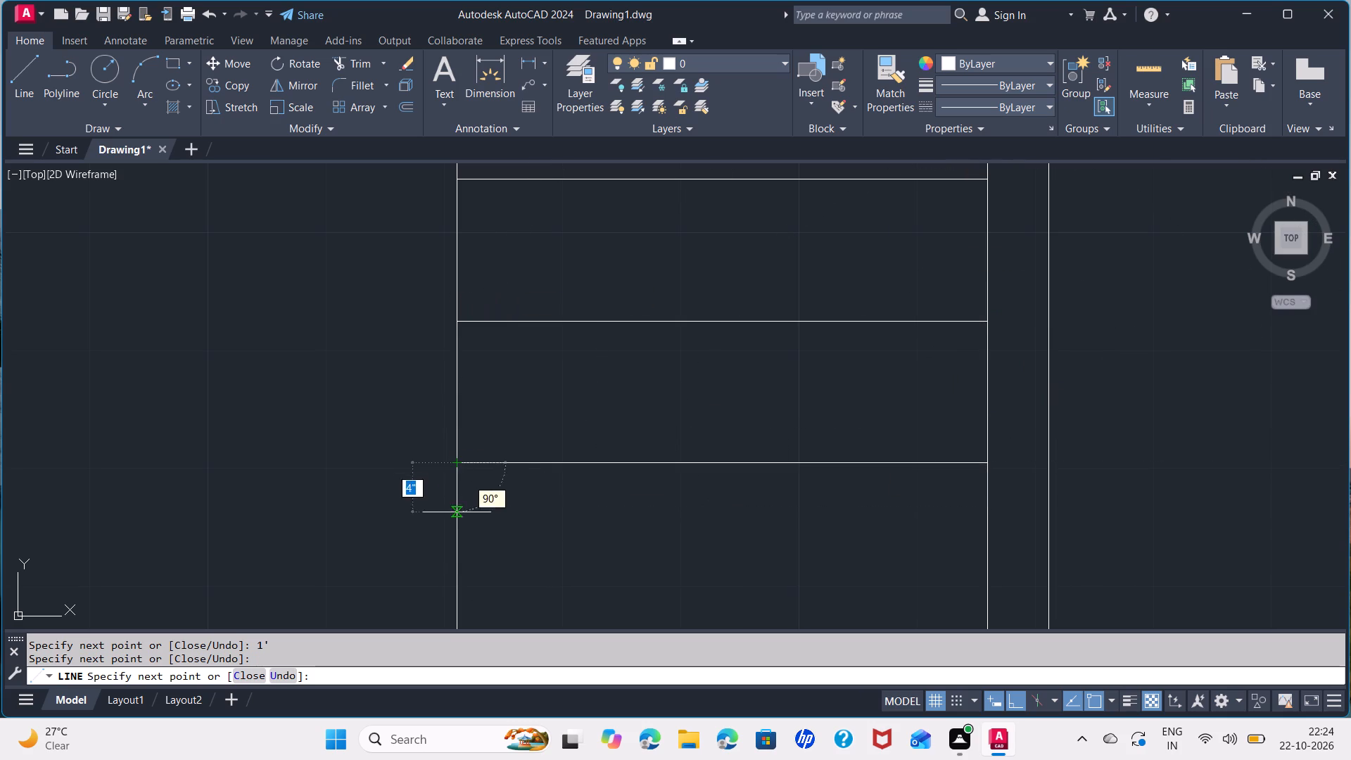
text(1')
key(Return)
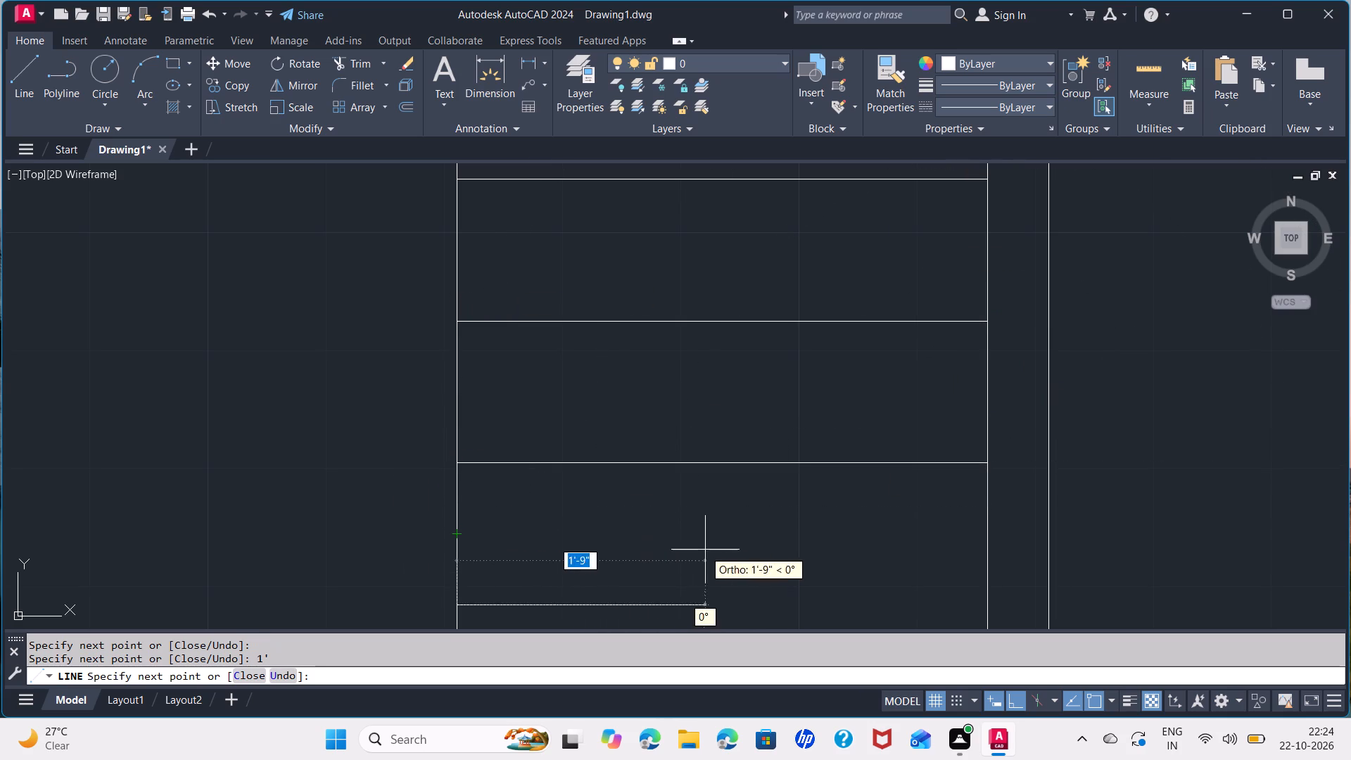
middle_drag(705, 550, 684, 361)
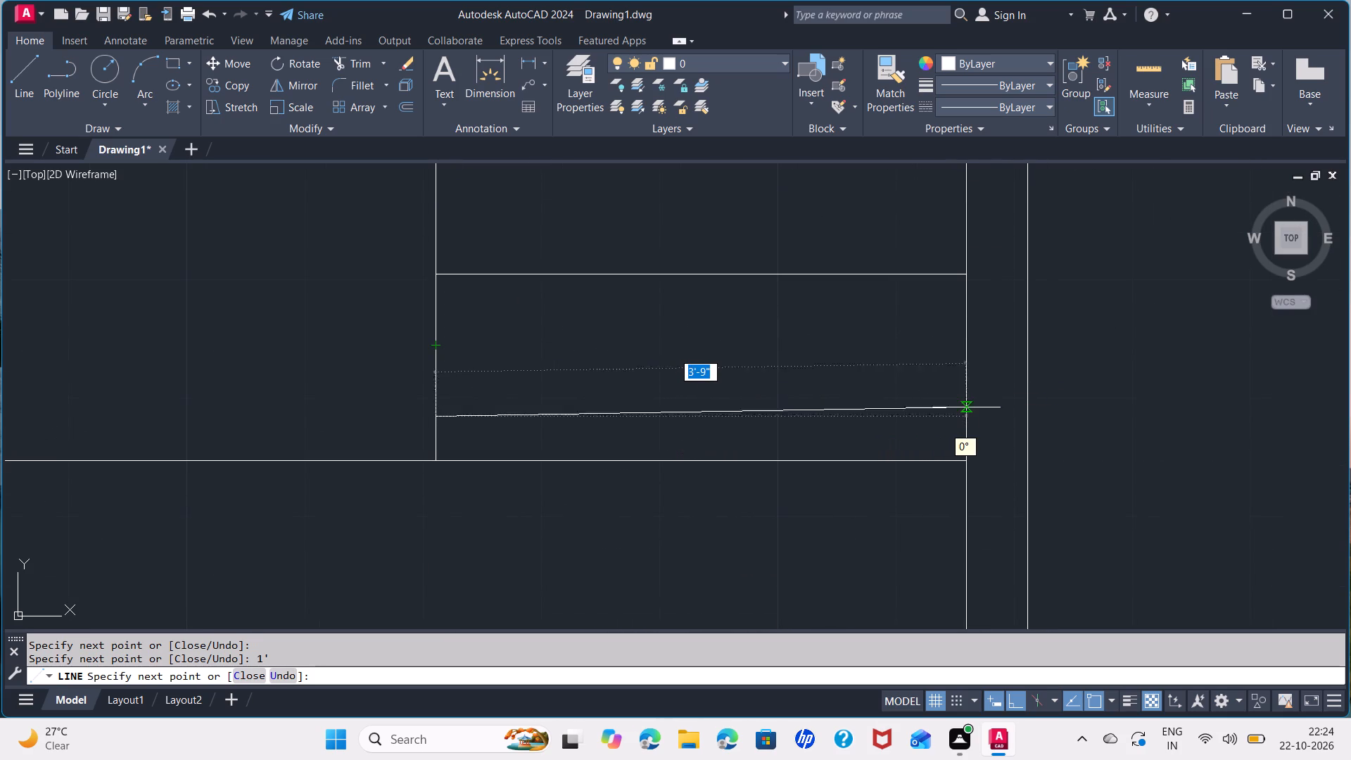
click(965, 413)
key(space)
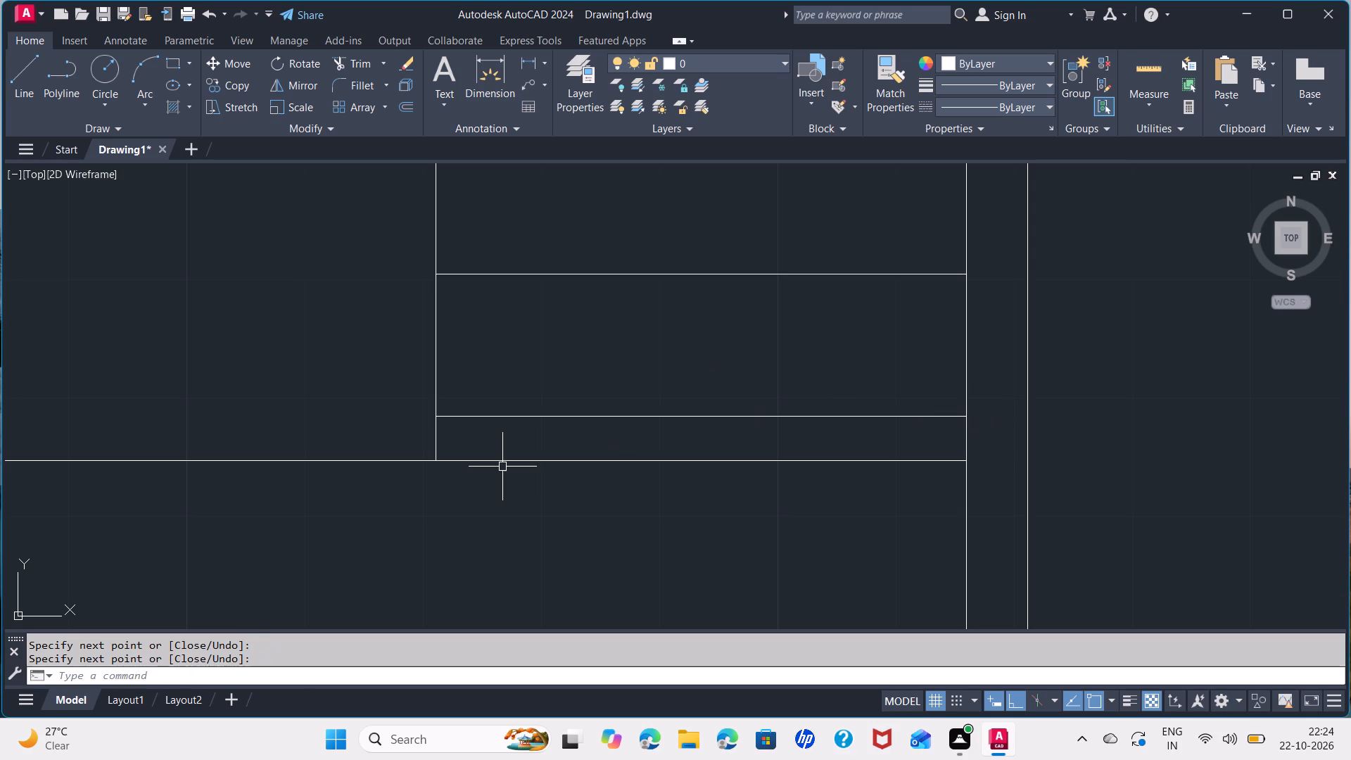
Move the horizontal landing line up by its midpoint grip onto the lowest tread line.
click(500, 462)
click(437, 462)
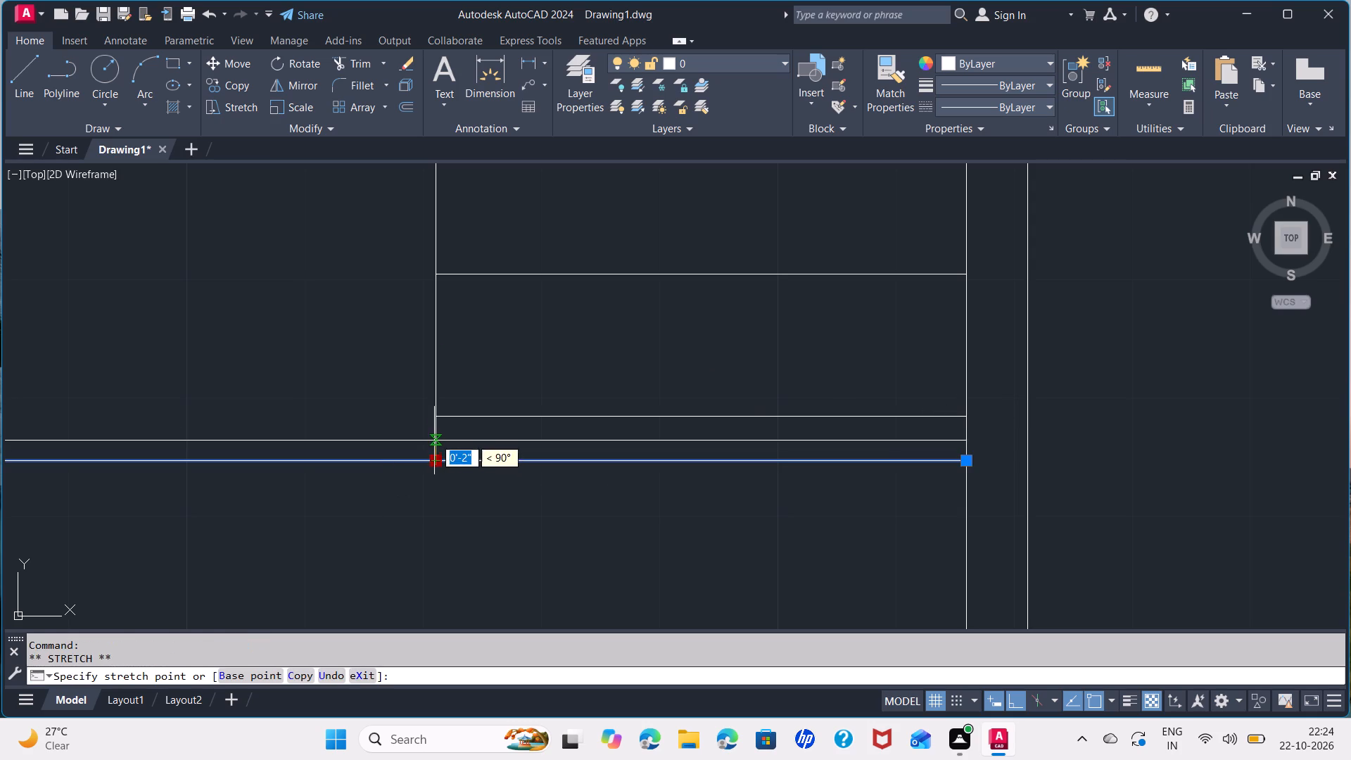
click(434, 419)
key(space)
scroll(408, 457, down, 1)
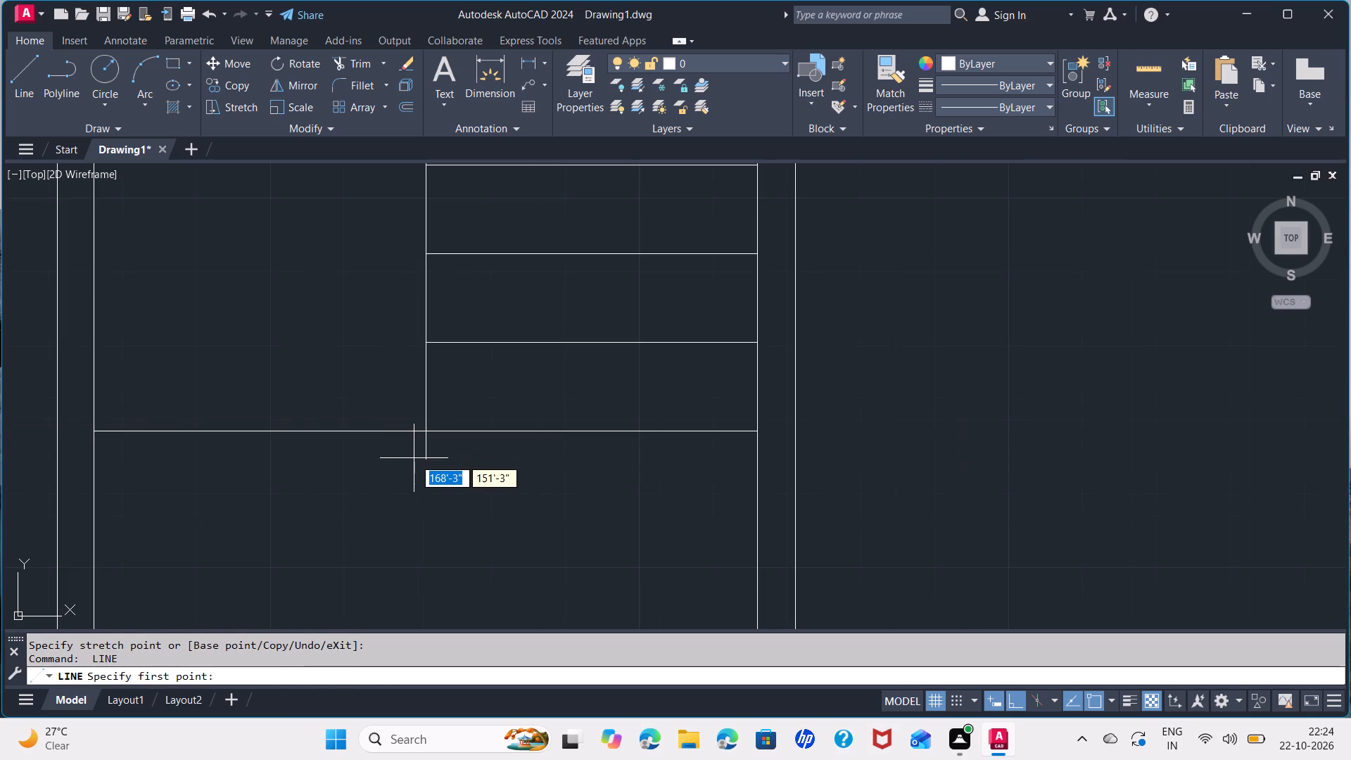
key(Escape)
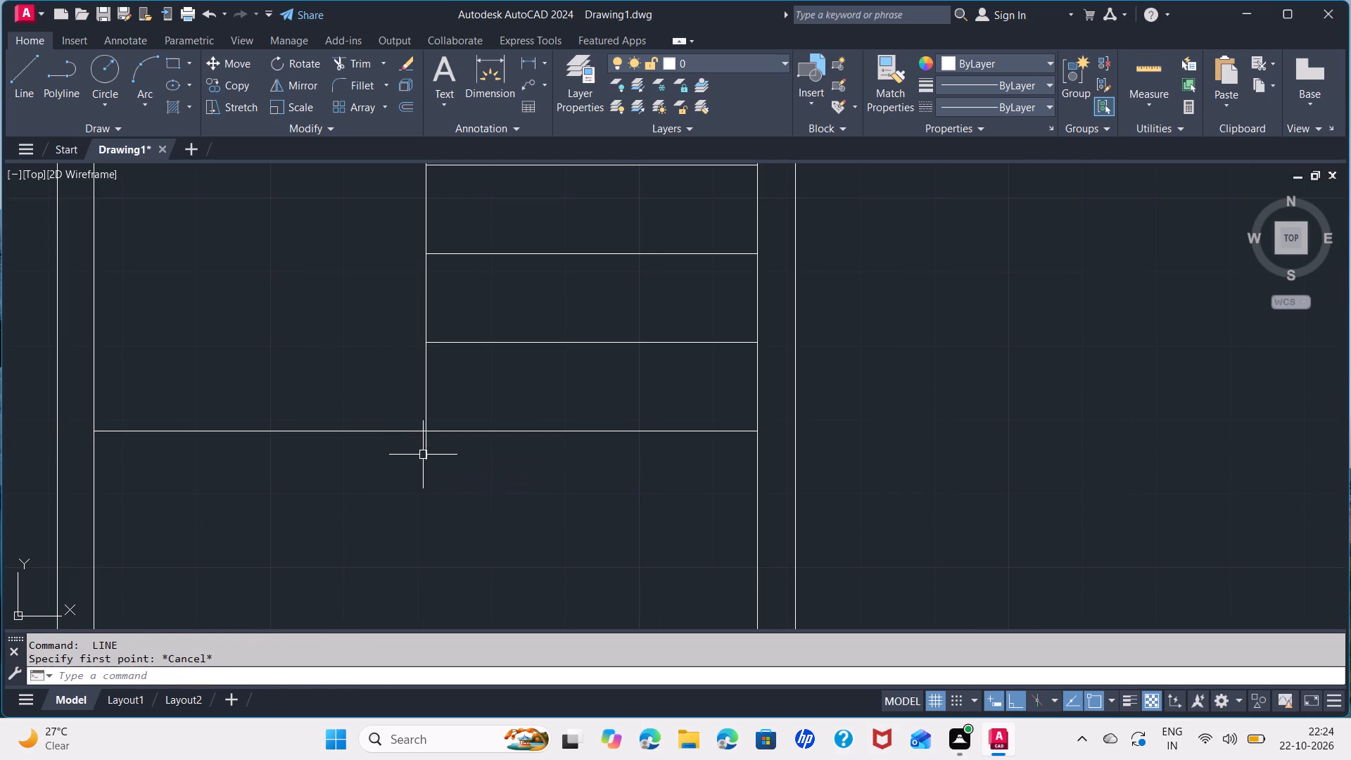
Shorten the stair's vertical centre line by moving its lower end up onto the horizontal landing line.
click(426, 457)
scroll(426, 457, up, 2)
click(425, 455)
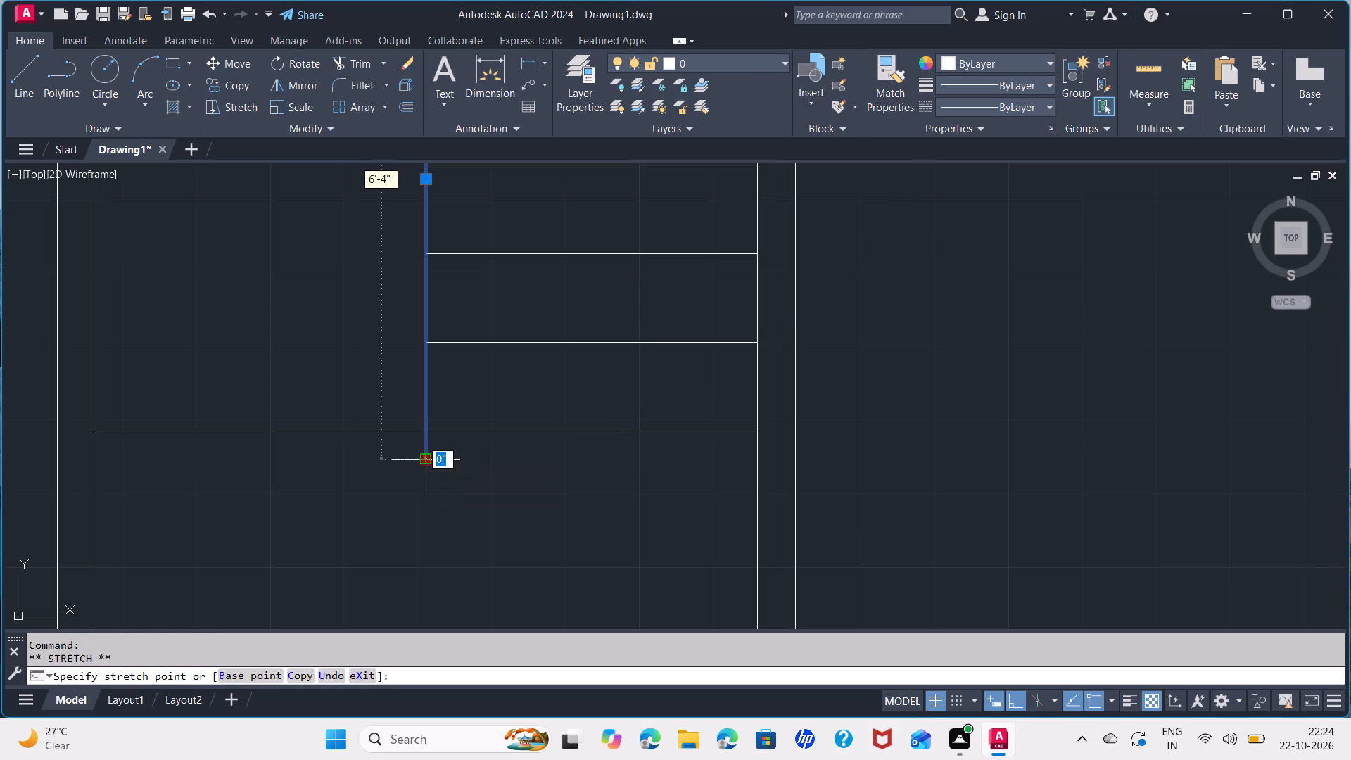
click(428, 433)
key(space)
scroll(422, 449, down, 1)
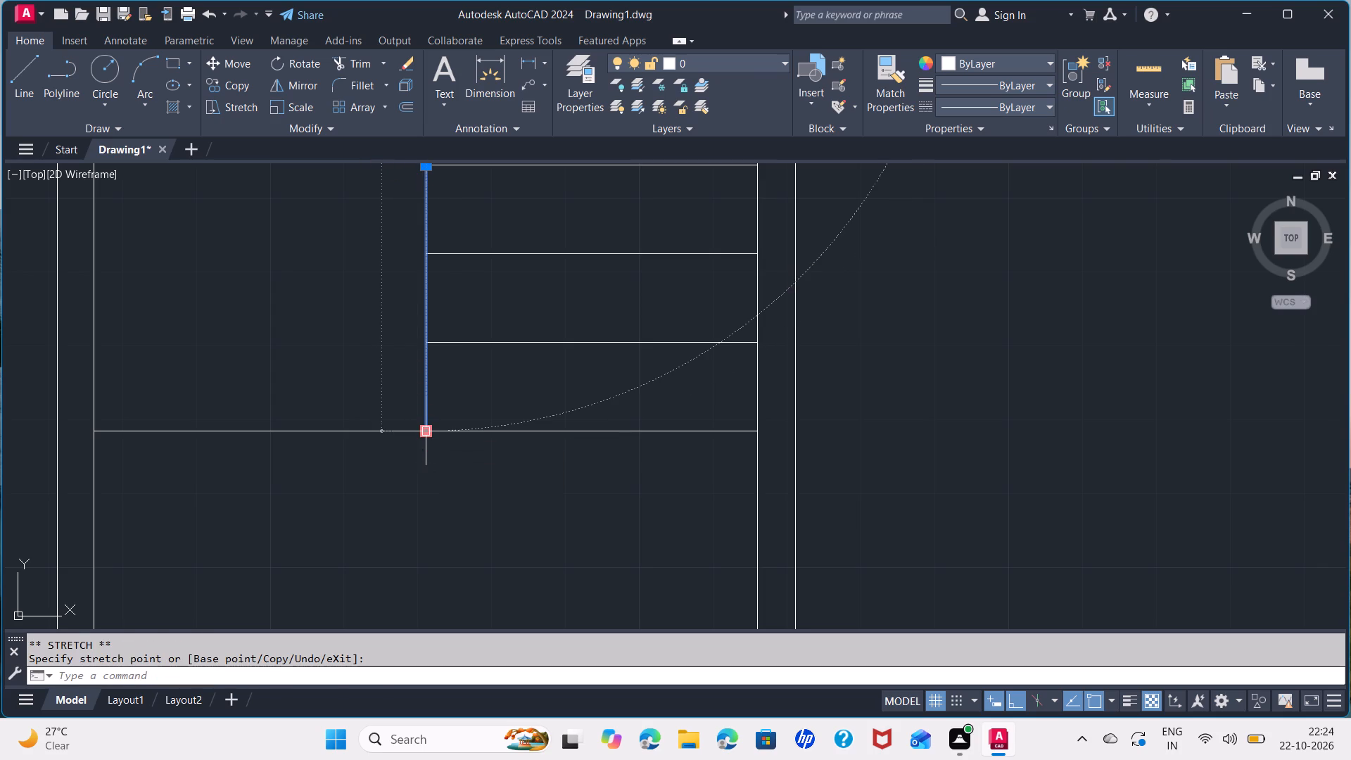
key(Escape)
Draw the two lowest 3'-9" tread lines of the left stair flight, from the centre line's tread ends to the left wall.
middle_drag(402, 396, 448, 481)
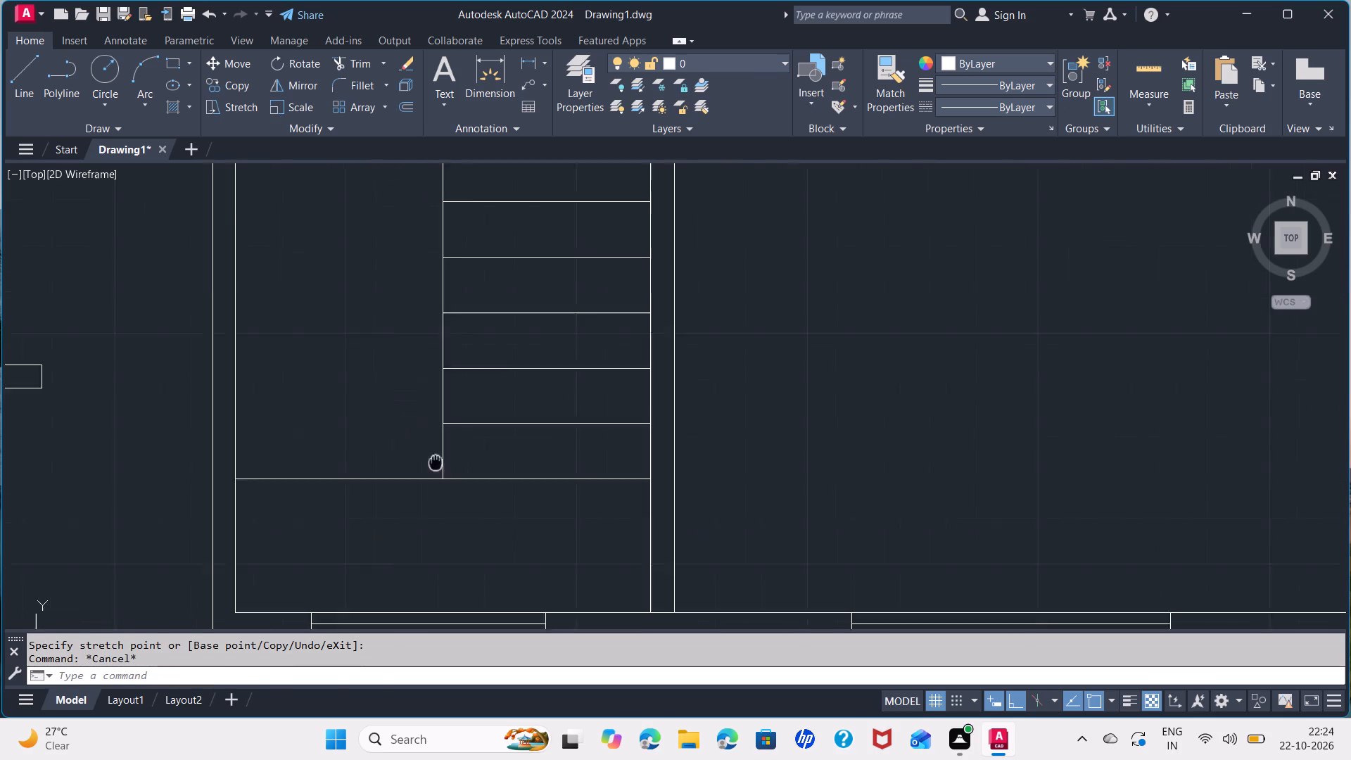
middle_drag(448, 481, 478, 516)
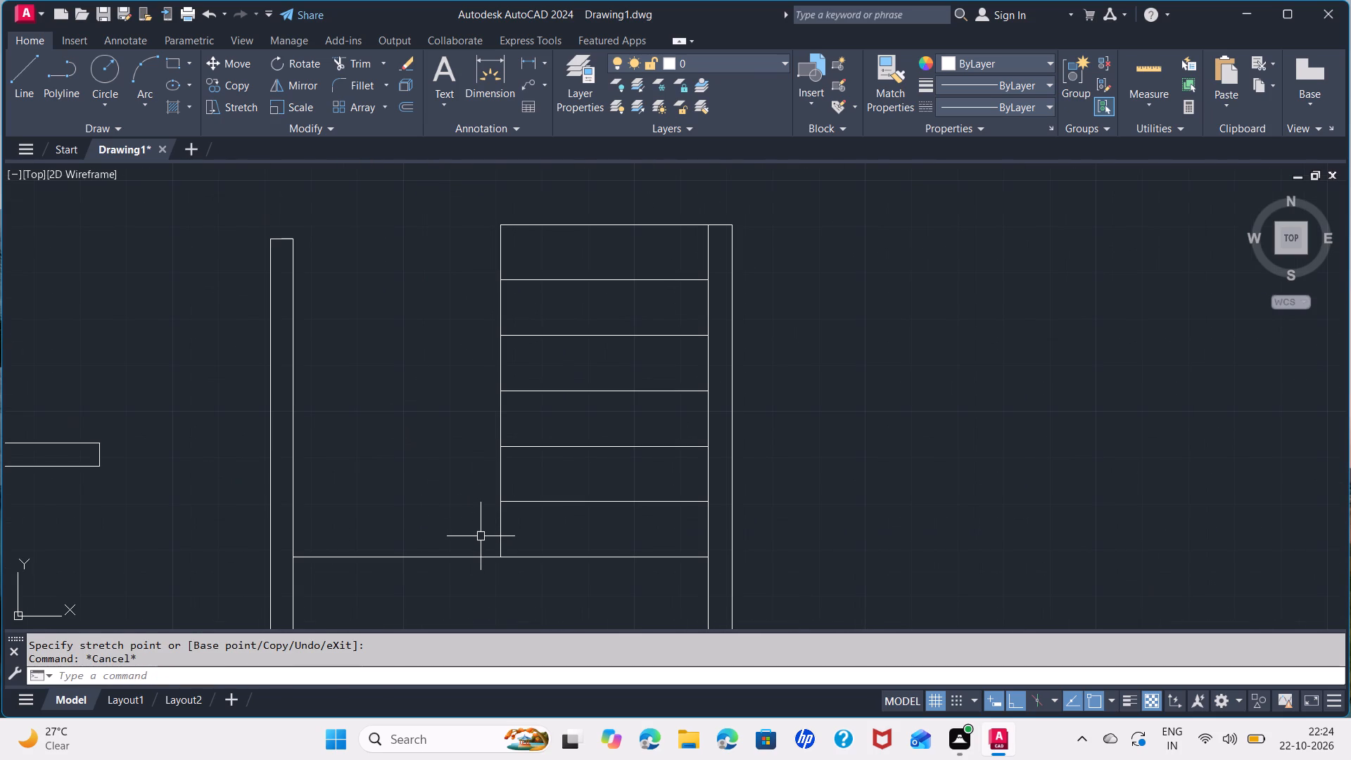
key(space)
click(505, 498)
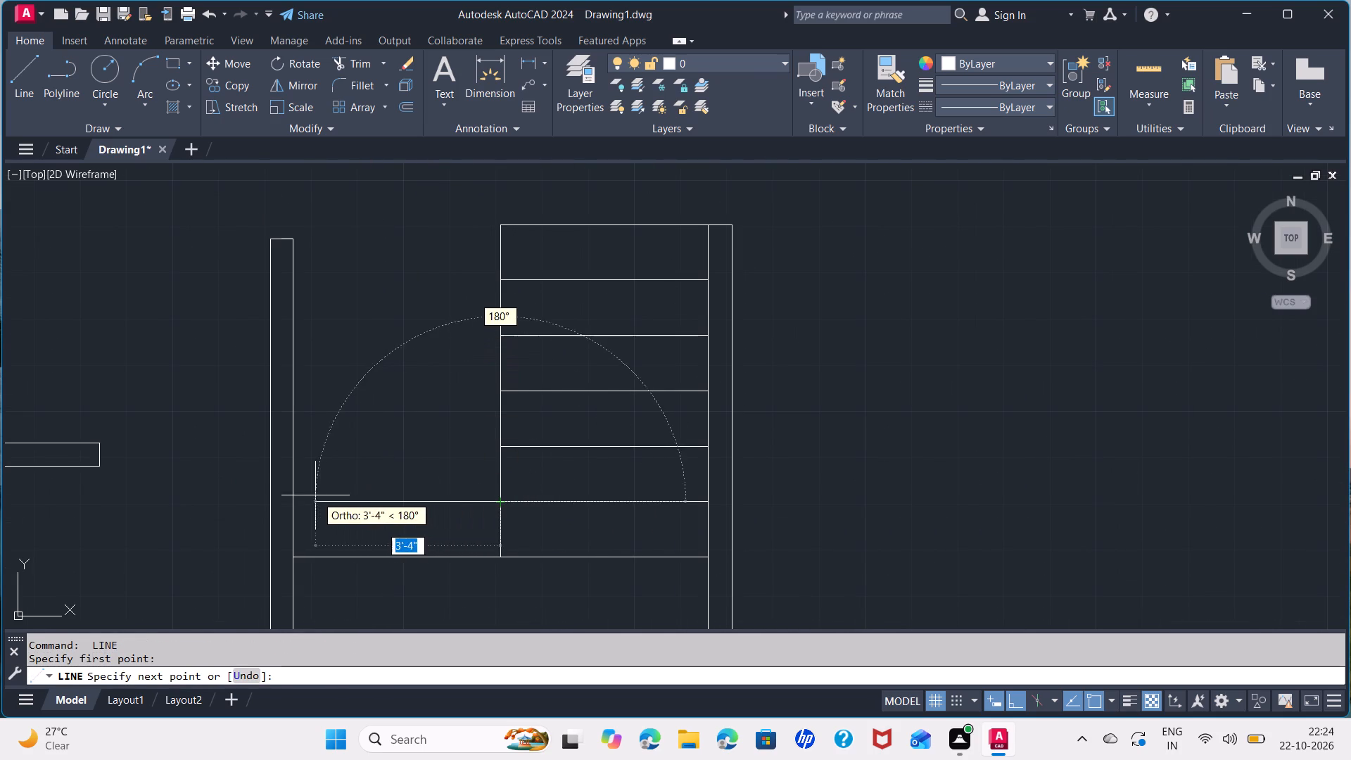
click(289, 502)
key(space)
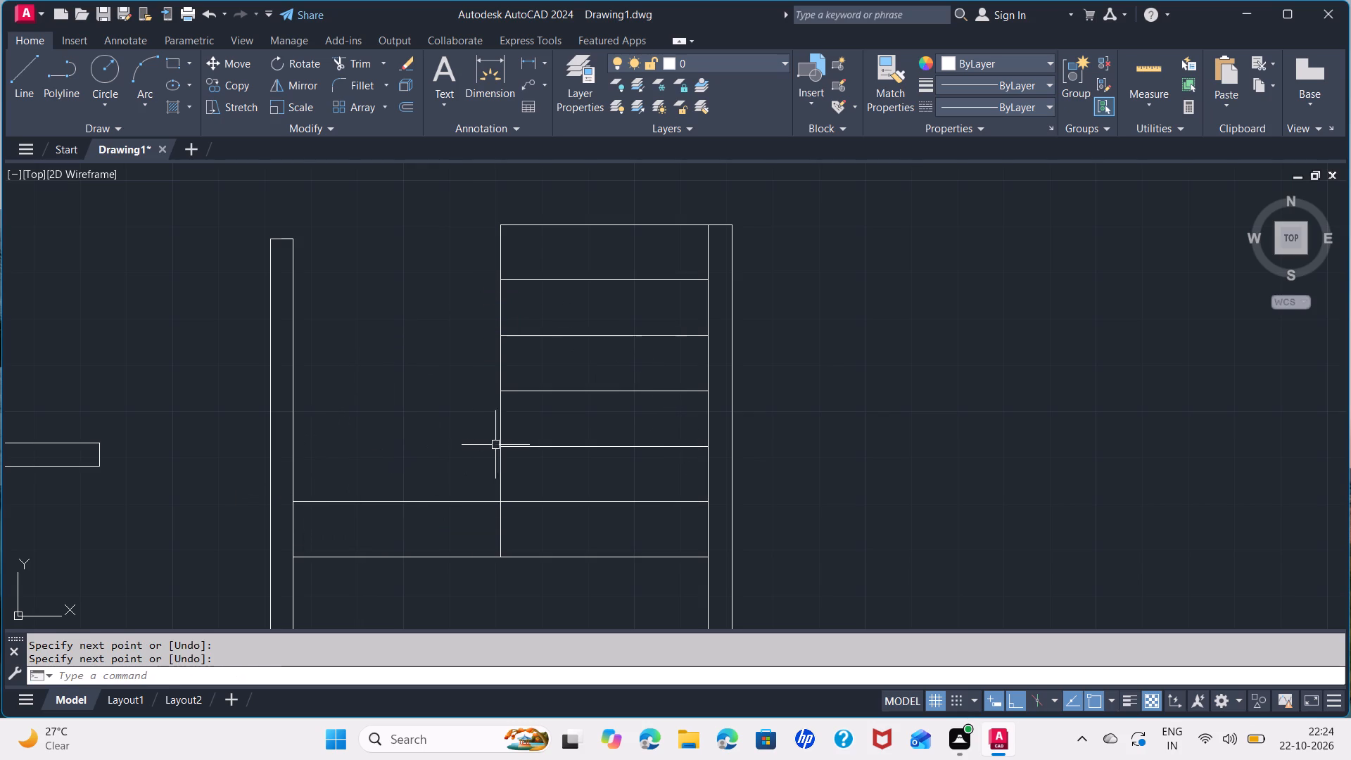
key(space)
click(499, 446)
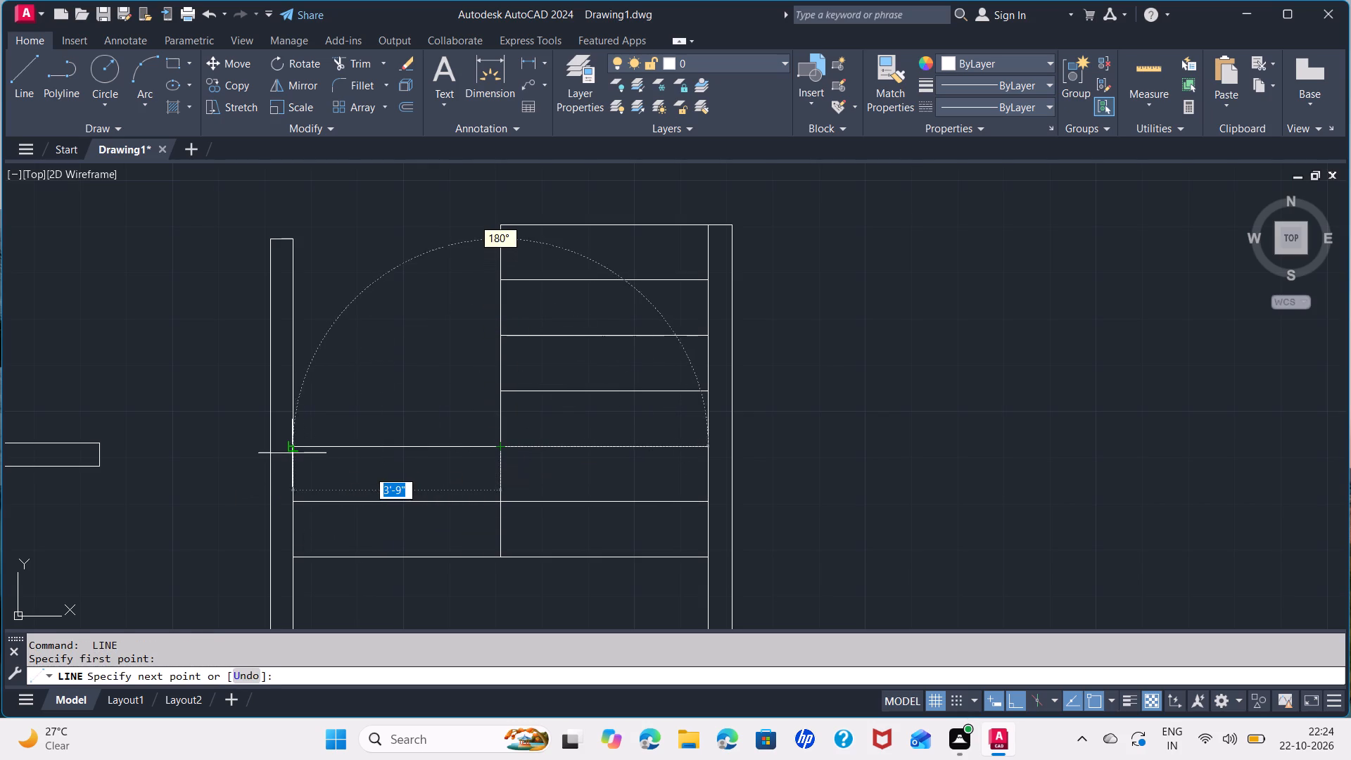
click(290, 445)
key(space)
Draw two more 3'-9" tread lines above them in the left flight, level with the right flight's treads.
key(space)
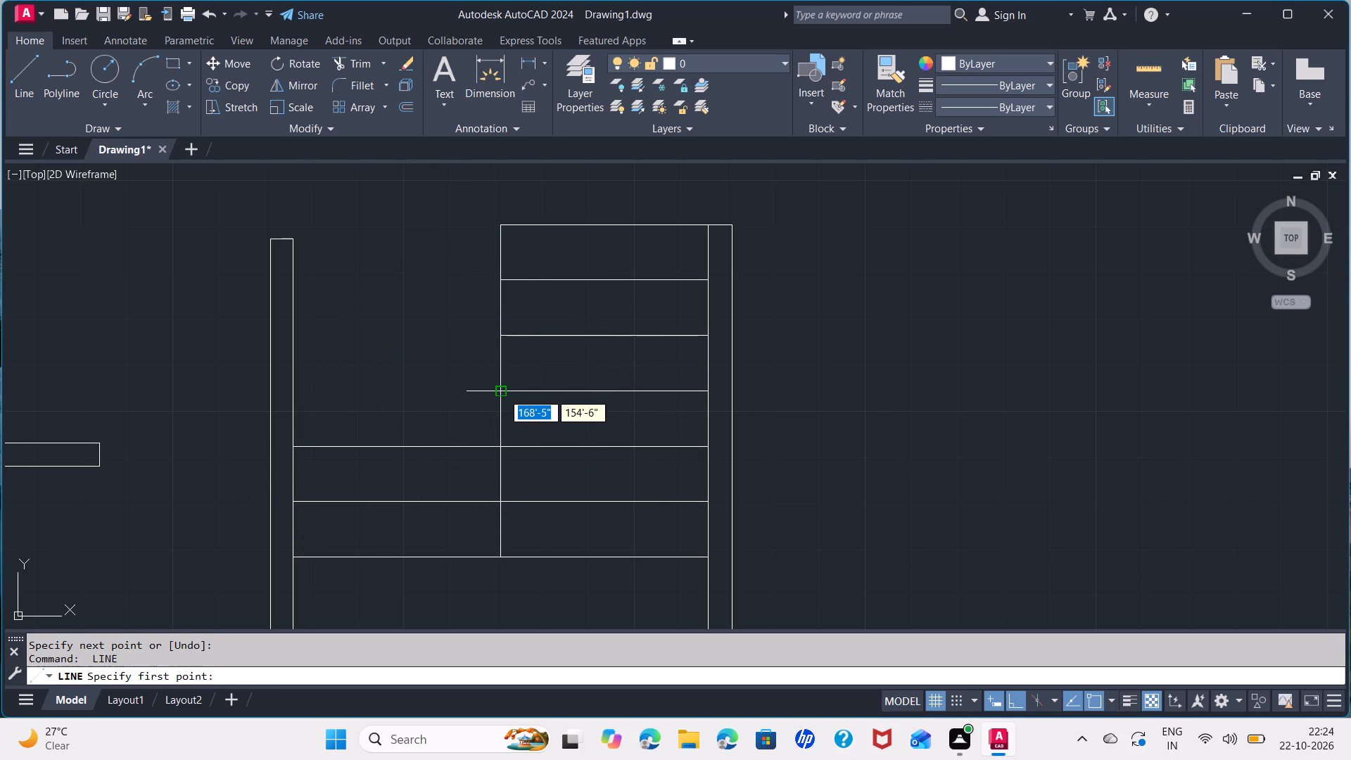
click(503, 392)
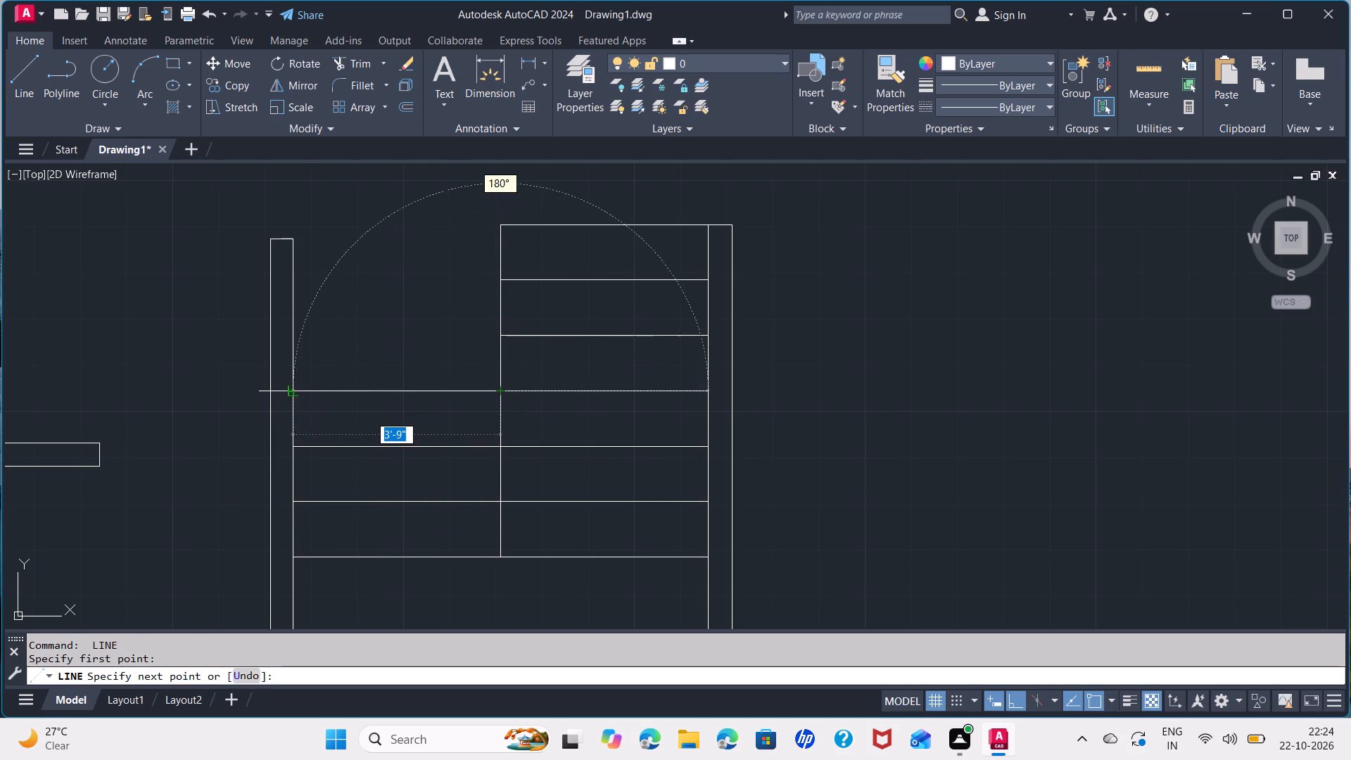
click(295, 393)
key(space)
key(space)
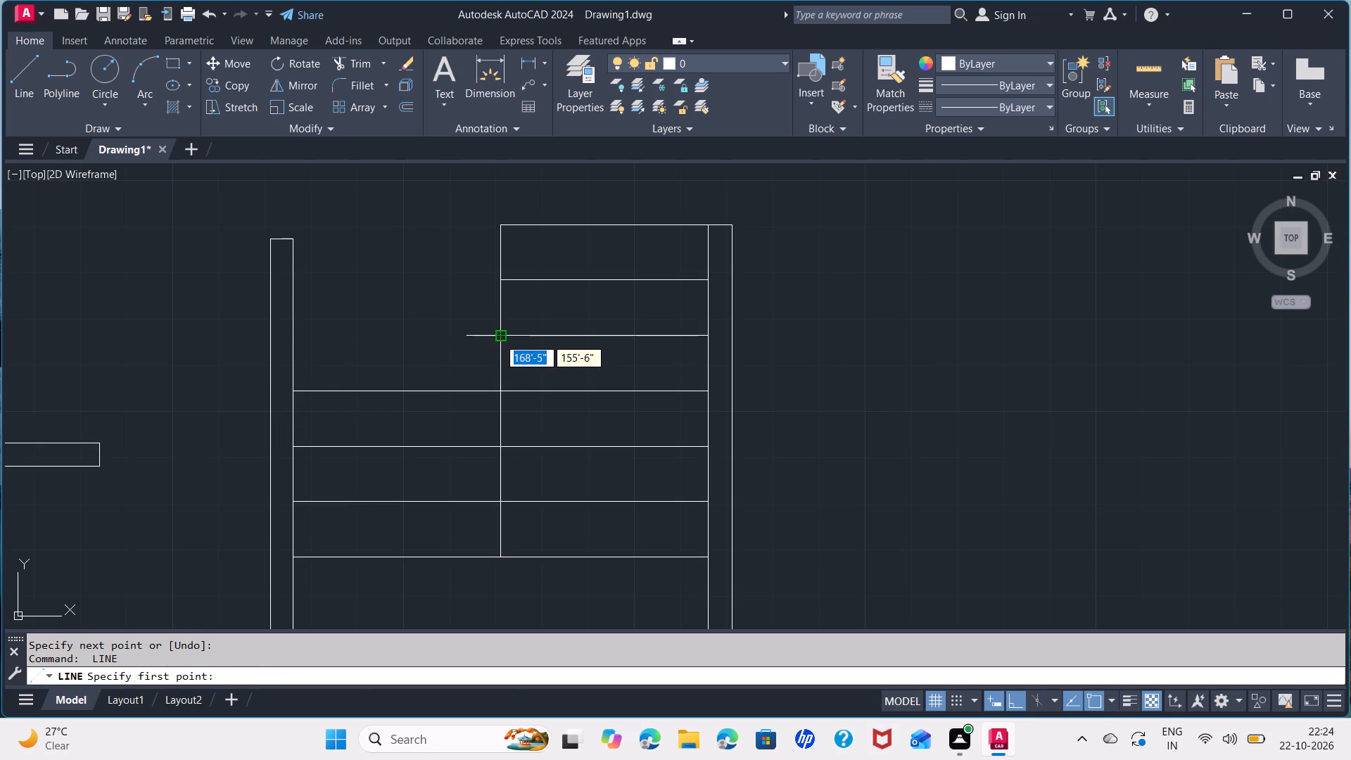
click(498, 338)
click(294, 337)
key(space)
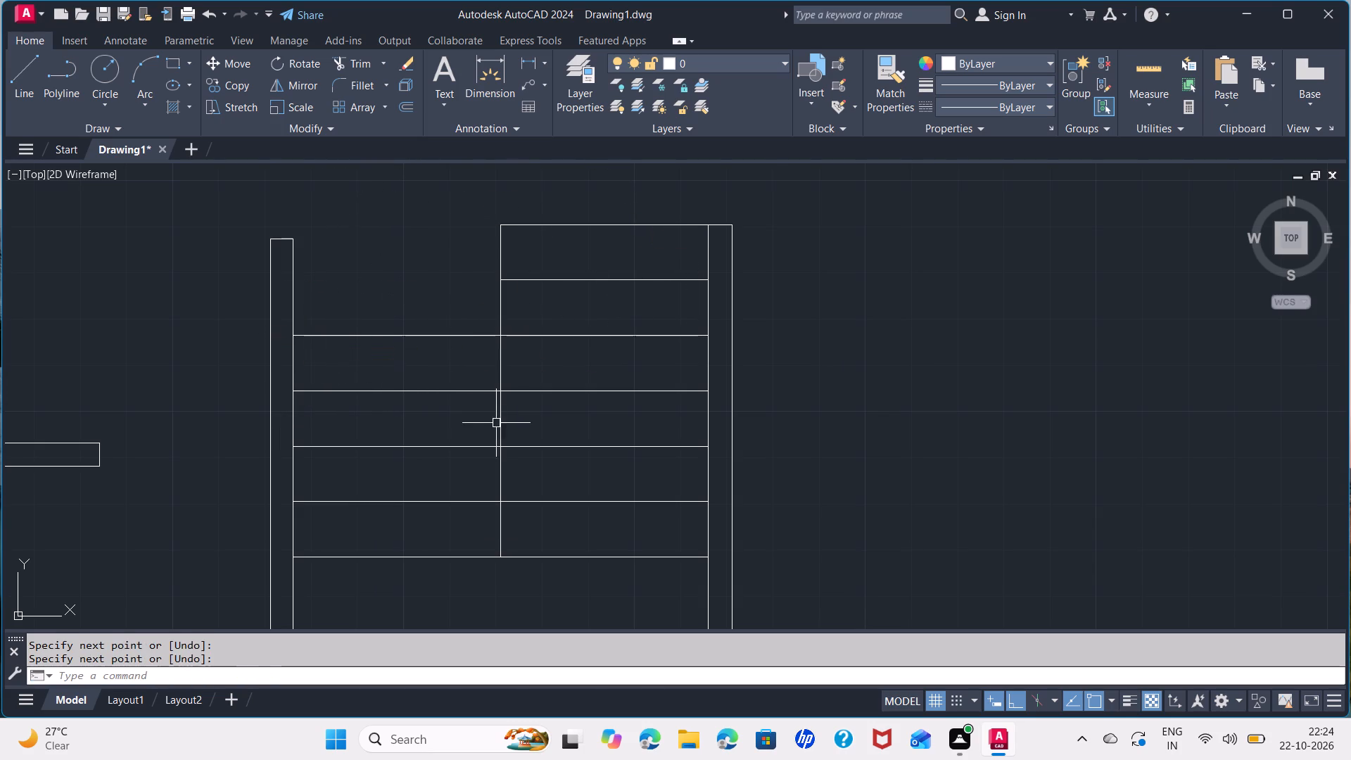
Draw a 10' horizontal line across the upper middle room, between its side walls and just inside the windowed outer wall.
scroll(509, 426, down, 2)
scroll(653, 386, down, 1)
middle_drag(653, 386, 552, 414)
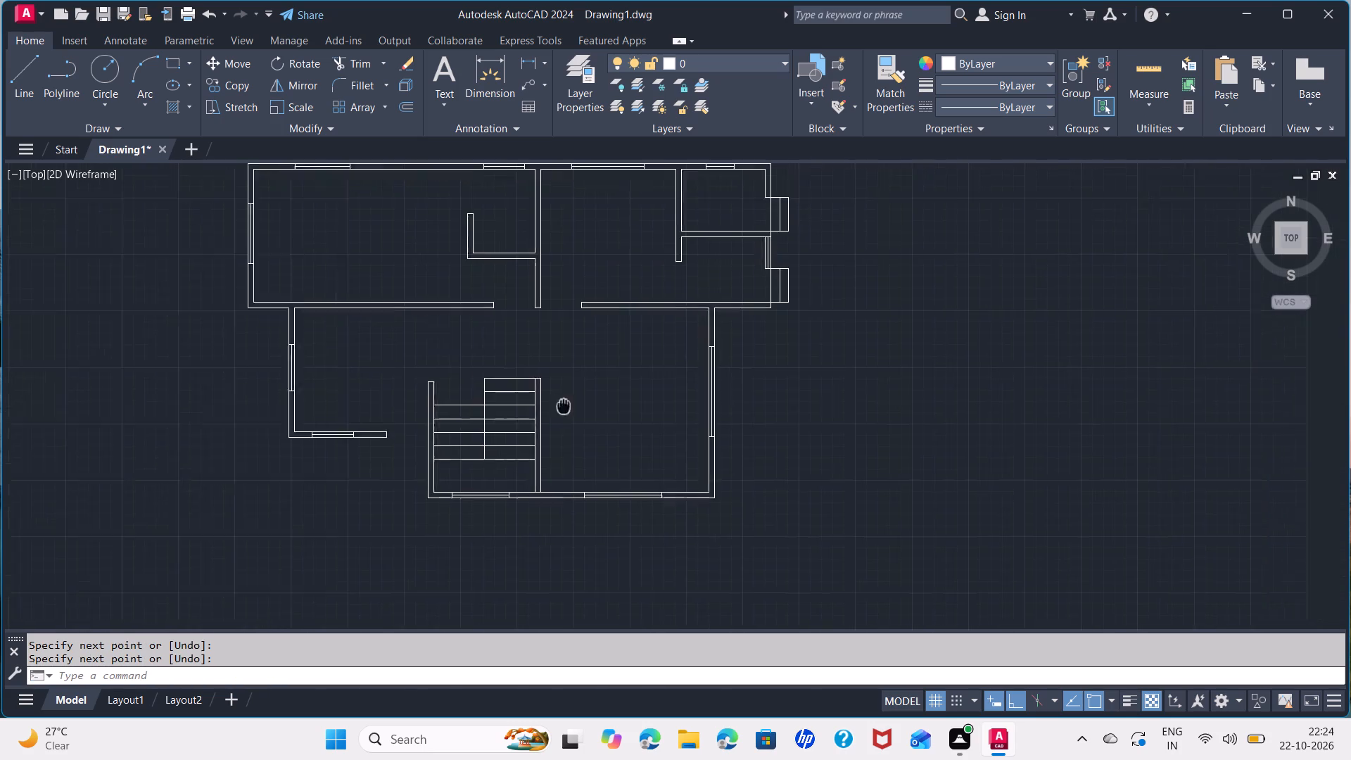
middle_drag(552, 414, 544, 425)
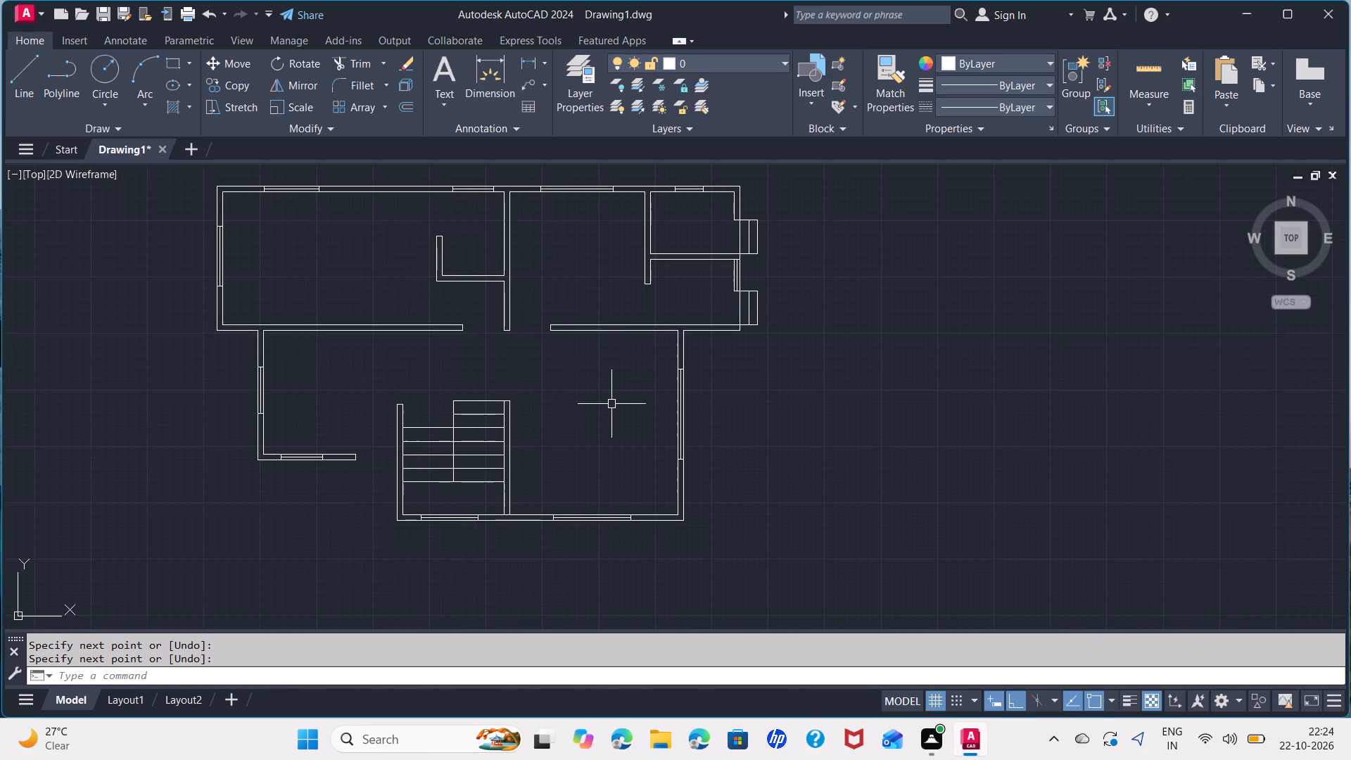
scroll(571, 232, up, 1)
middle_drag(570, 225, 535, 355)
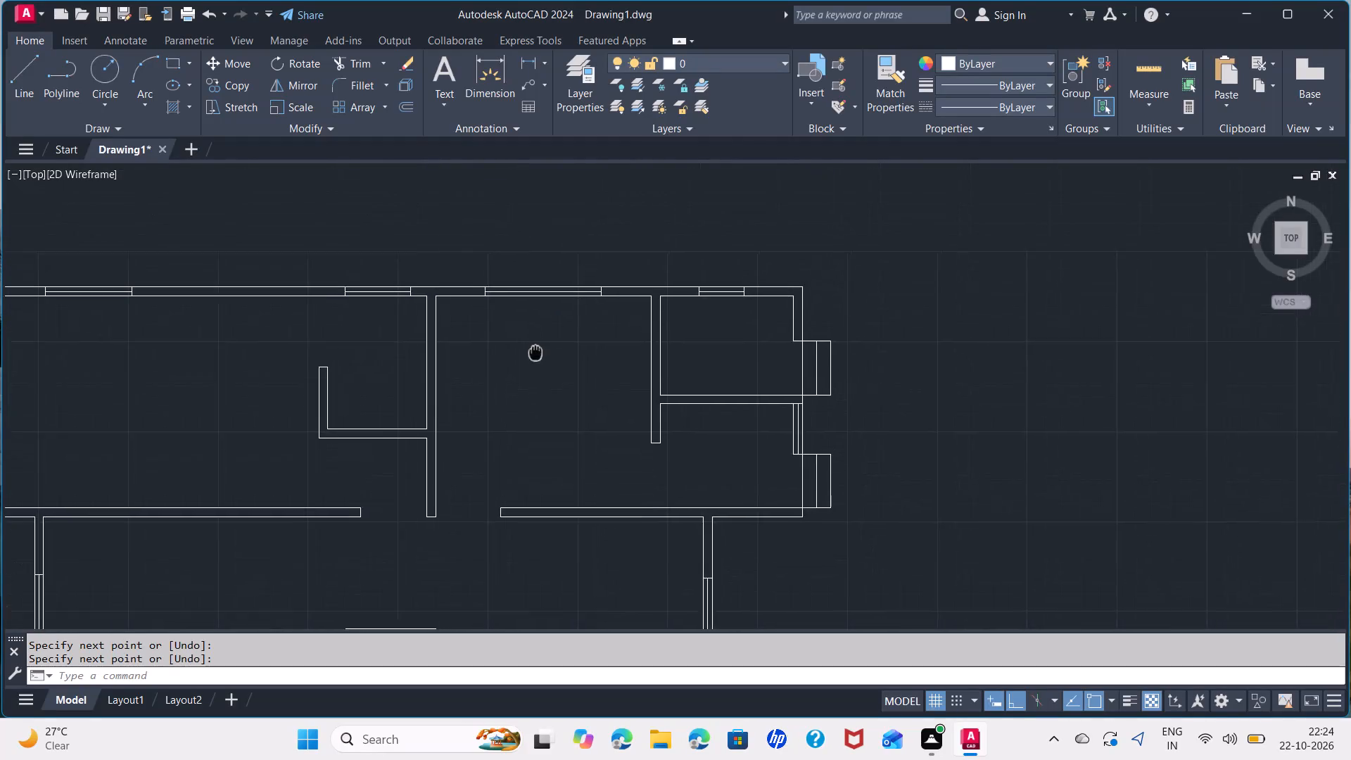
middle_drag(535, 355, 531, 371)
key(space)
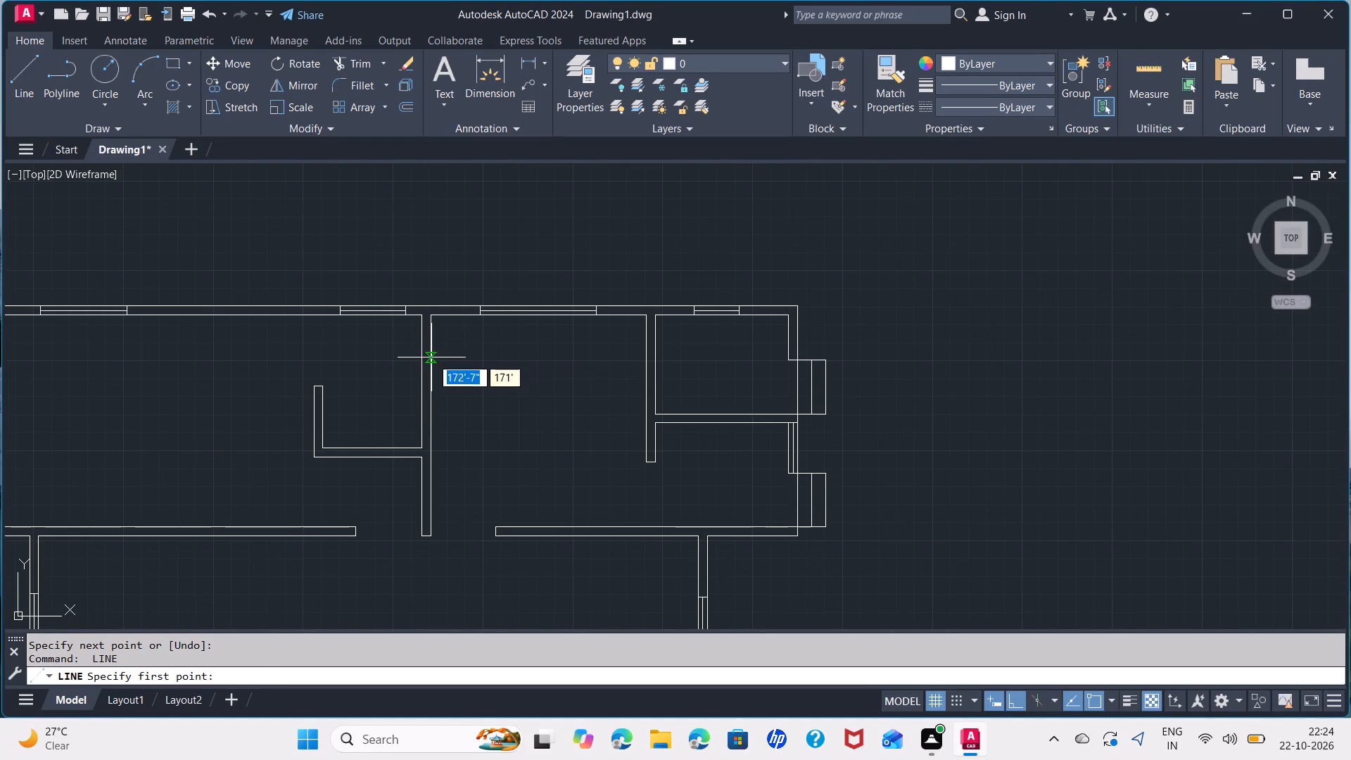
click(431, 357)
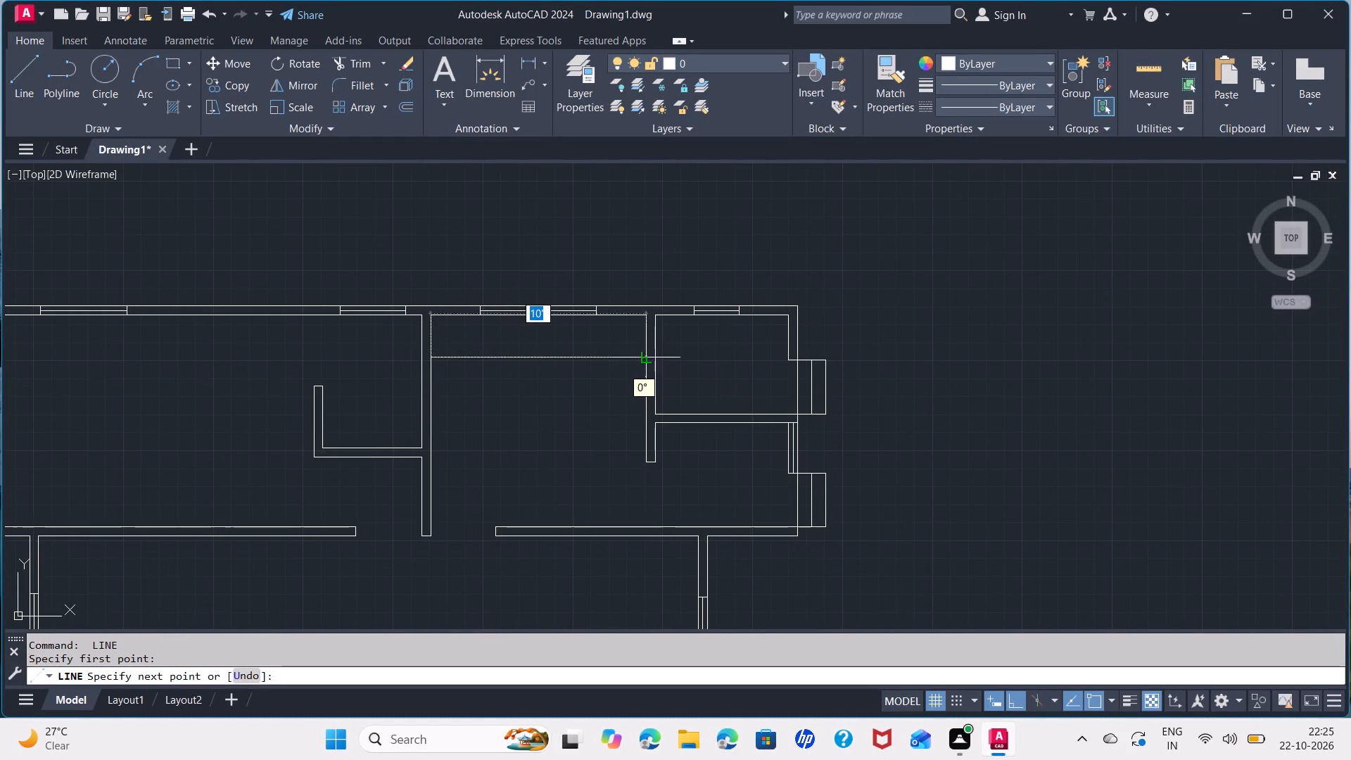
click(648, 356)
key(space)
Set the colour of the window outline in the lower-left room's left wall to light blue 173,221,247.
scroll(585, 385, down, 1)
middle_drag(650, 443, 563, 365)
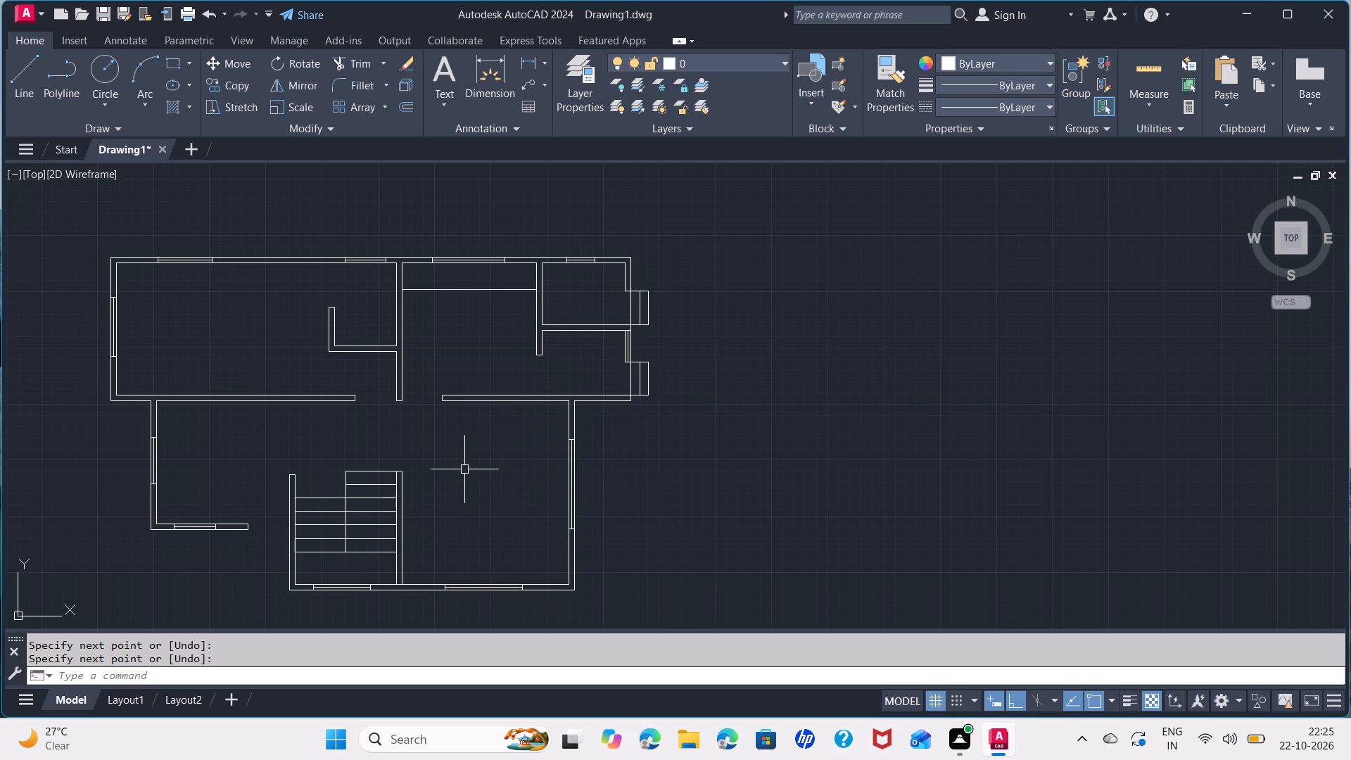
middle_drag(463, 469, 769, 524)
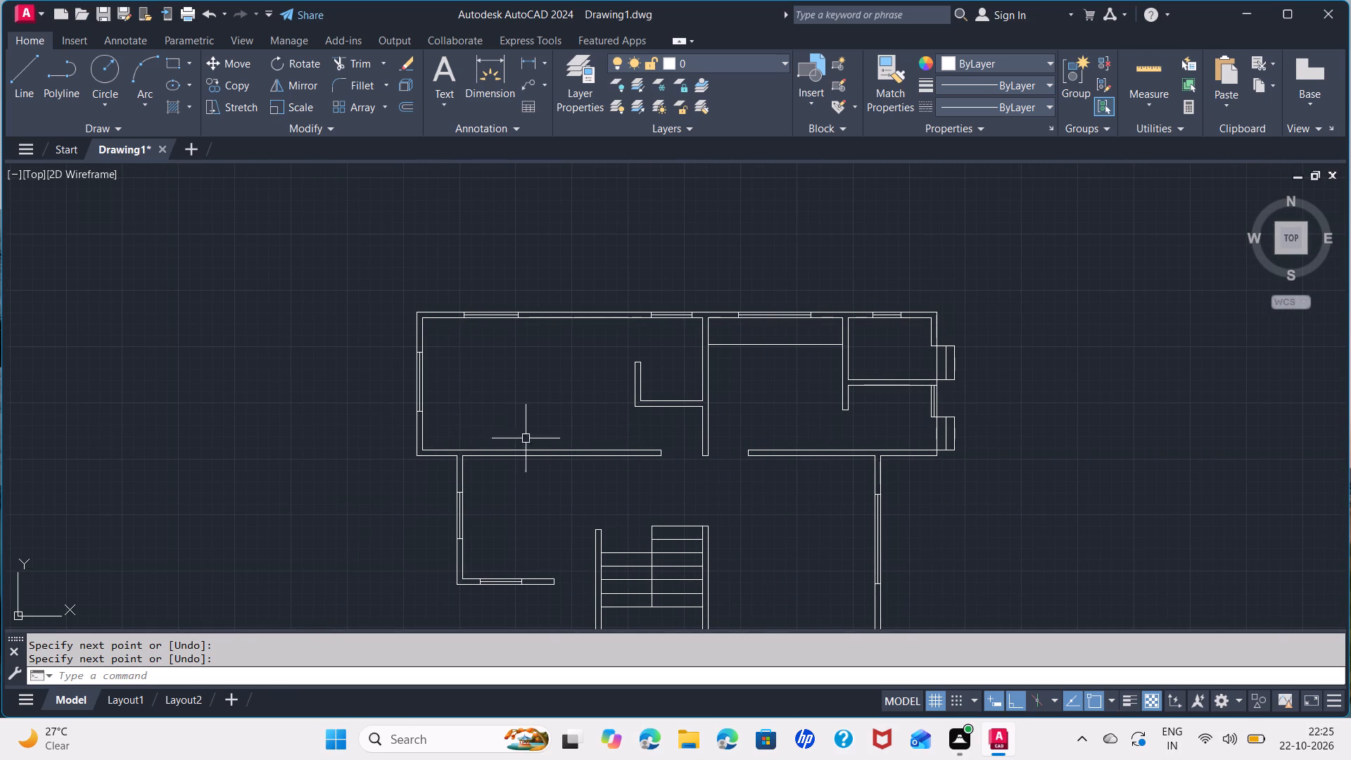
middle_drag(567, 491, 564, 390)
scroll(505, 476, up, 1)
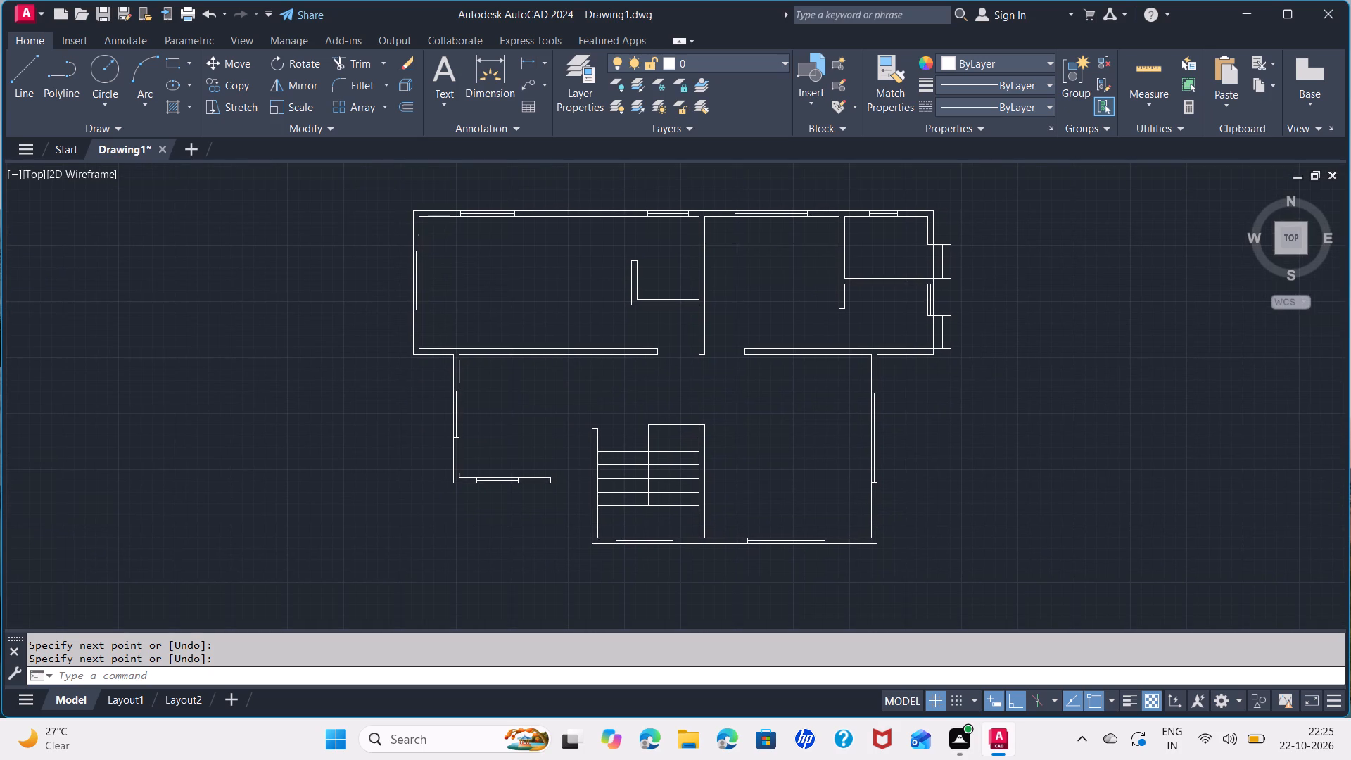
middle_drag(522, 432, 424, 461)
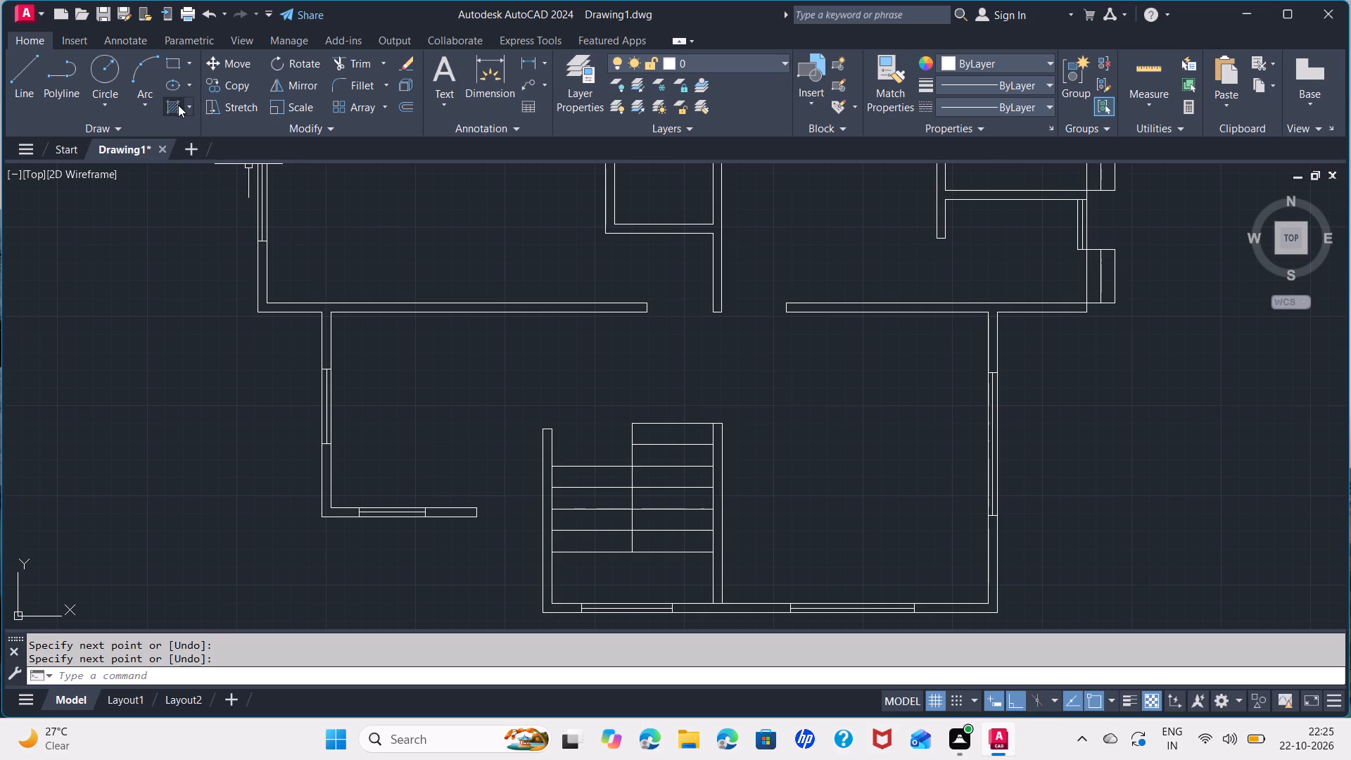
scroll(327, 417, up, 2)
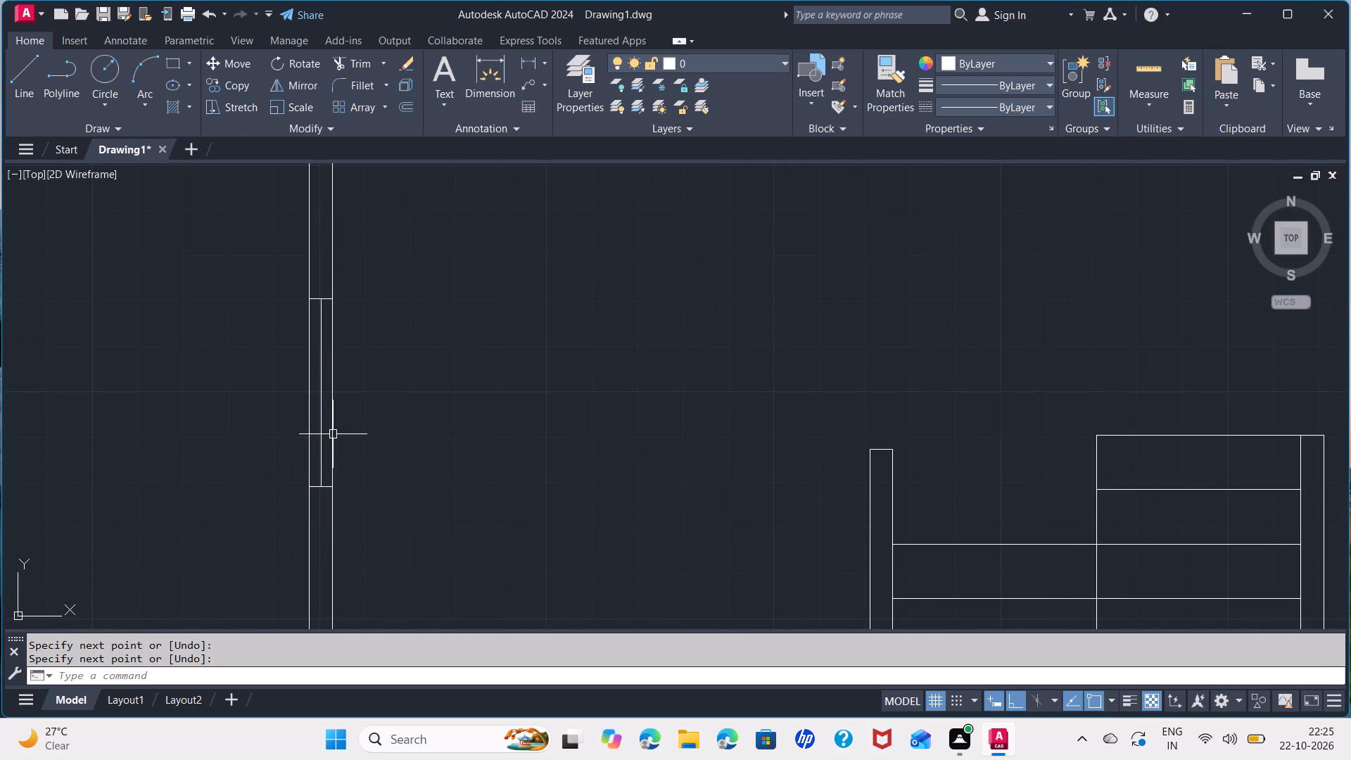
click(333, 434)
click(951, 63)
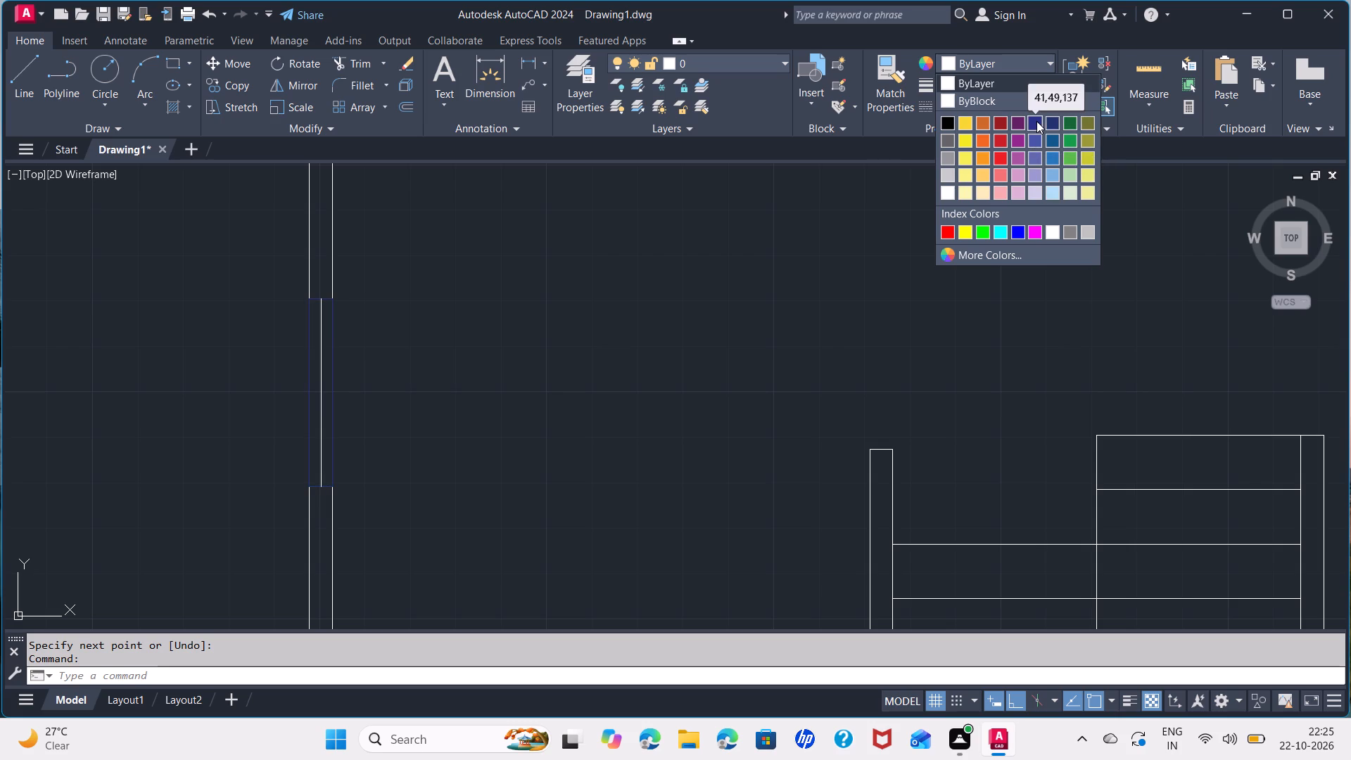
click(1057, 189)
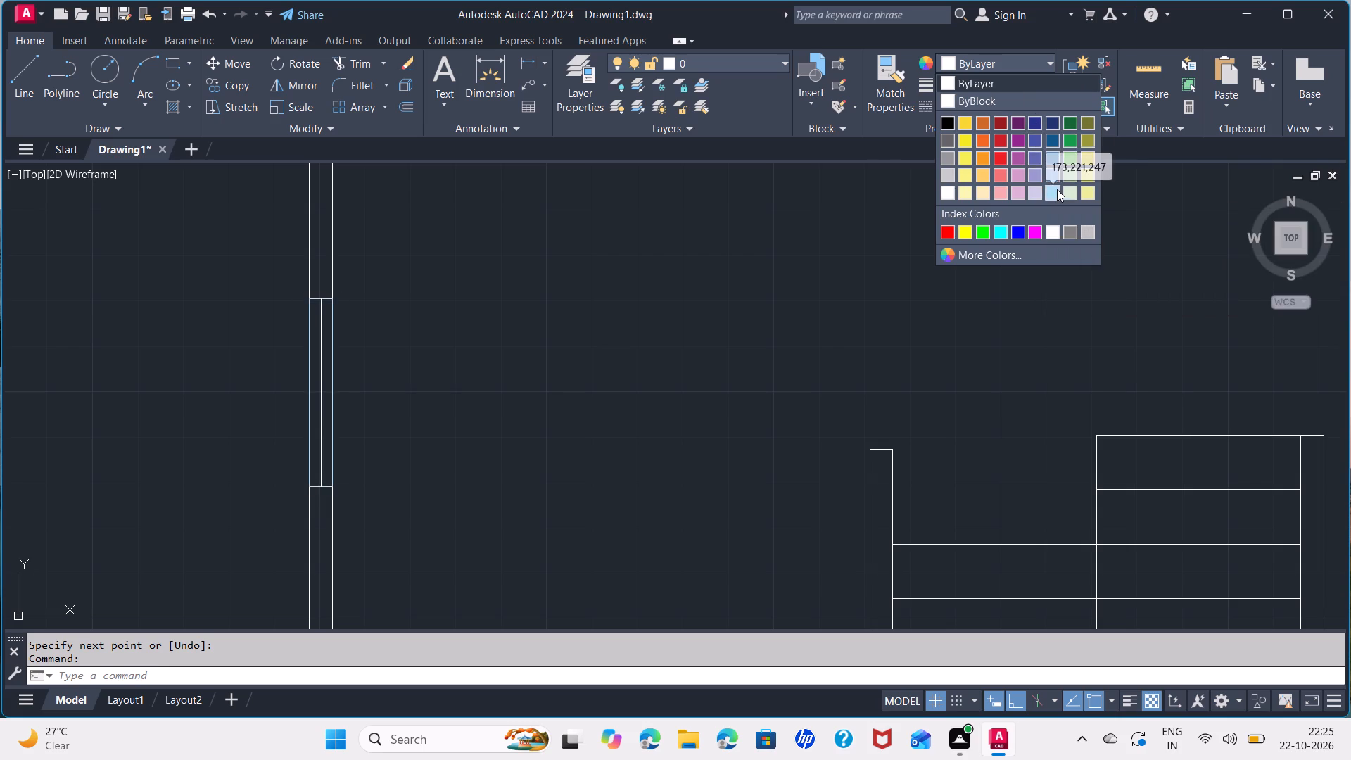
Match the light-blue window outline's properties to its centre line and to the outline and centre line of the upper-left room's left-wall window.
click(892, 68)
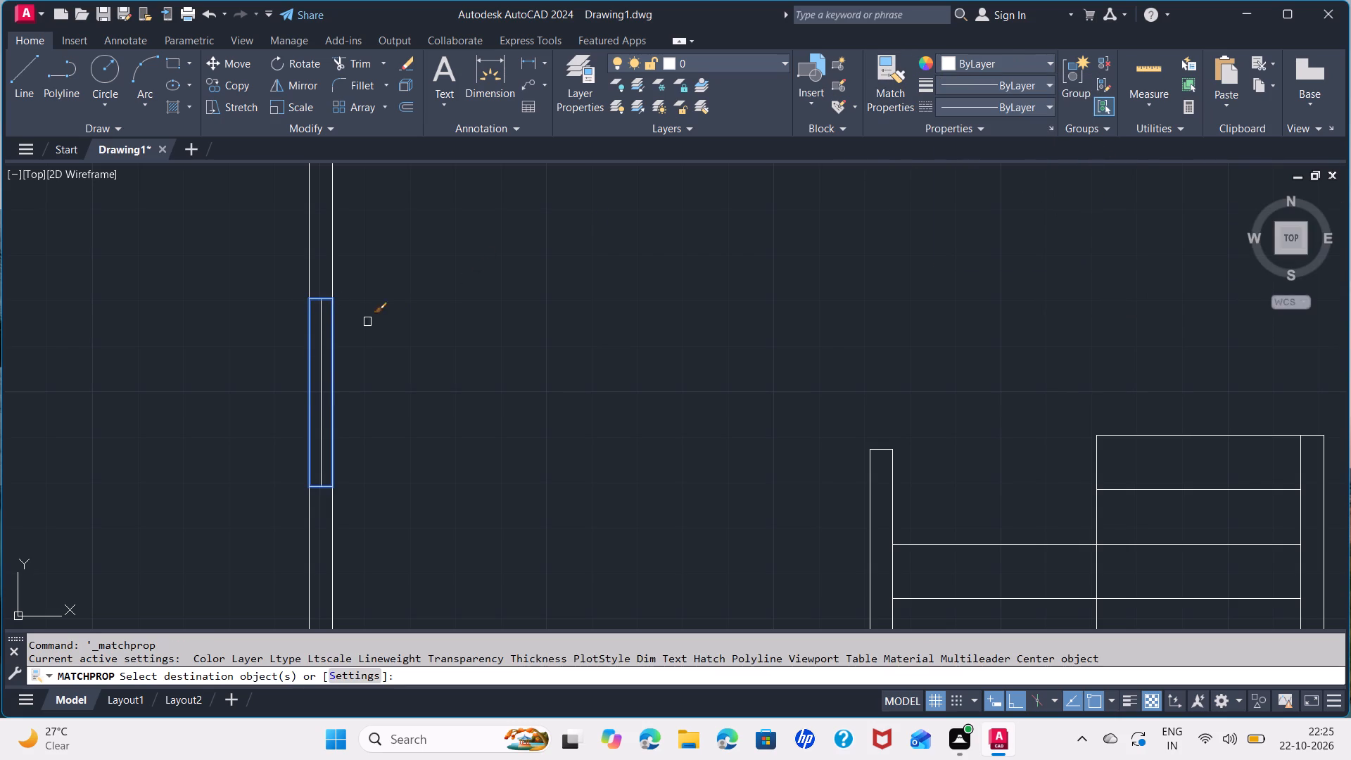
click(322, 353)
middle_drag(448, 265, 509, 422)
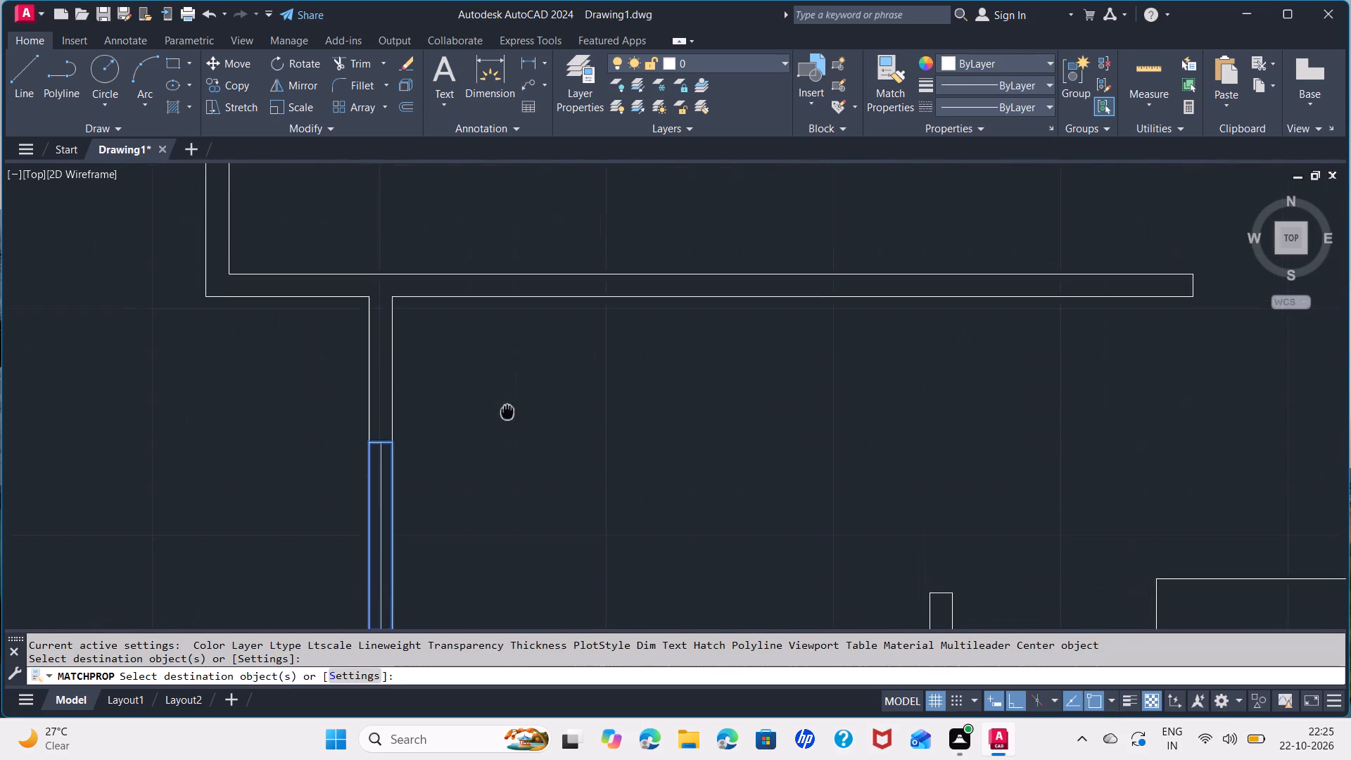
middle_drag(509, 422, 529, 616)
scroll(343, 240, up, 1)
middle_drag(346, 242, 529, 346)
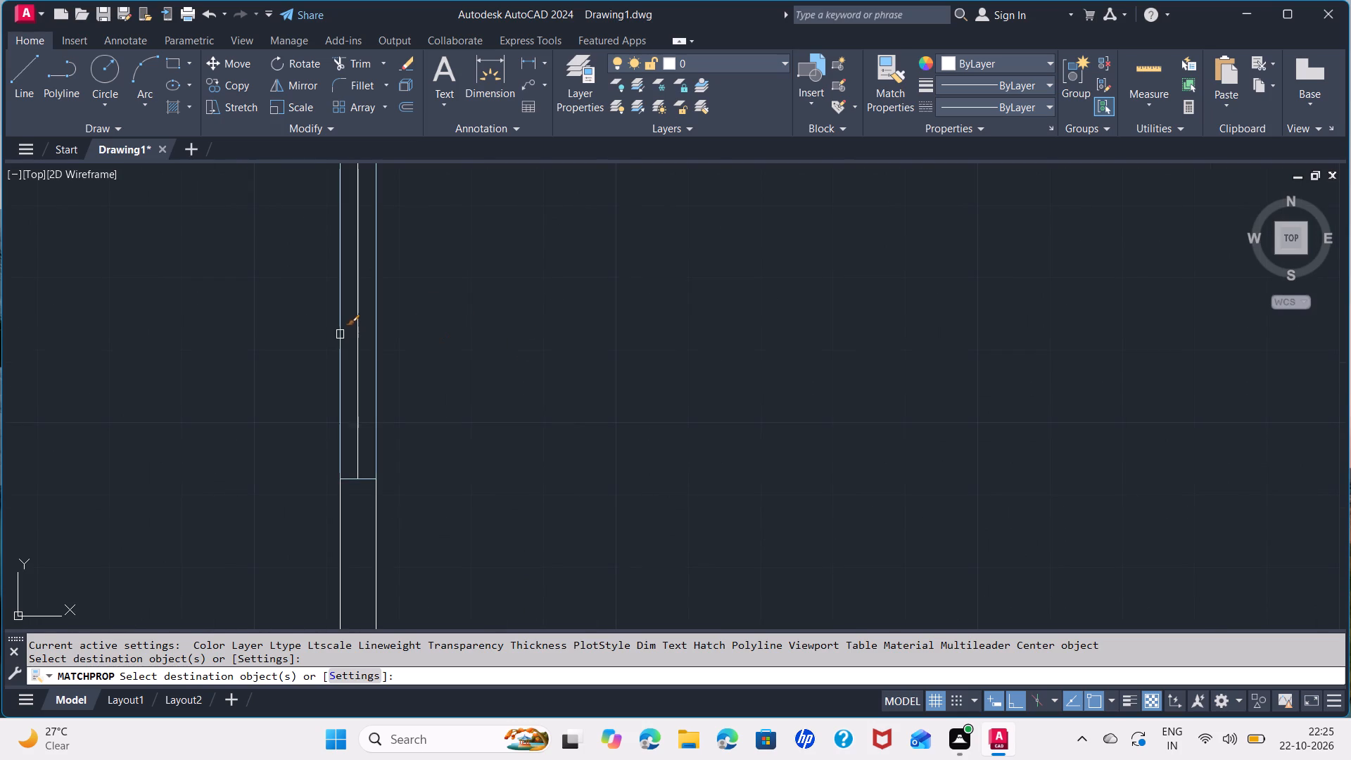
click(340, 334)
click(356, 341)
Match the light-blue properties to the outlines and centre lines of the upper-left room's two top-wall windows.
scroll(497, 251, down, 2)
middle_drag(550, 277, 540, 546)
scroll(569, 362, up, 2)
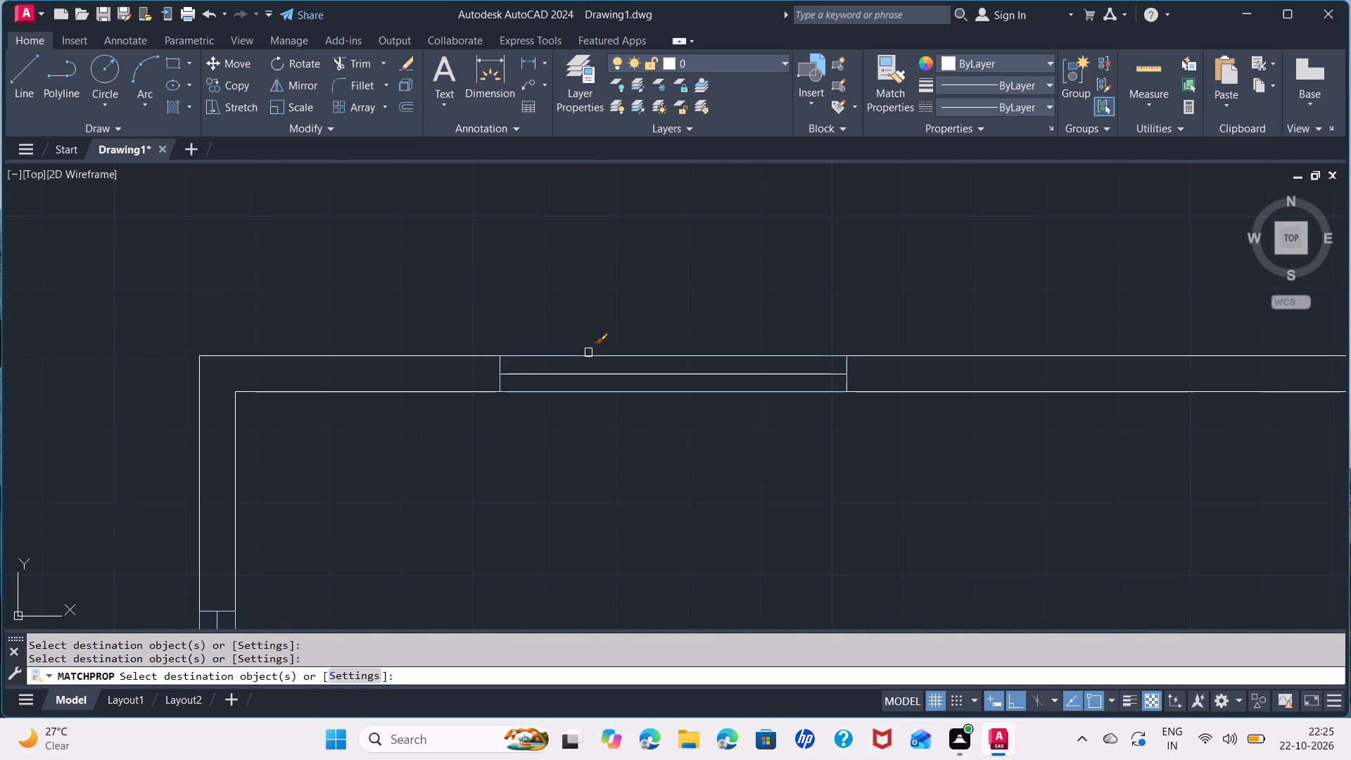
click(588, 353)
click(582, 372)
scroll(755, 255, down, 2)
middle_drag(782, 258, 773, 258)
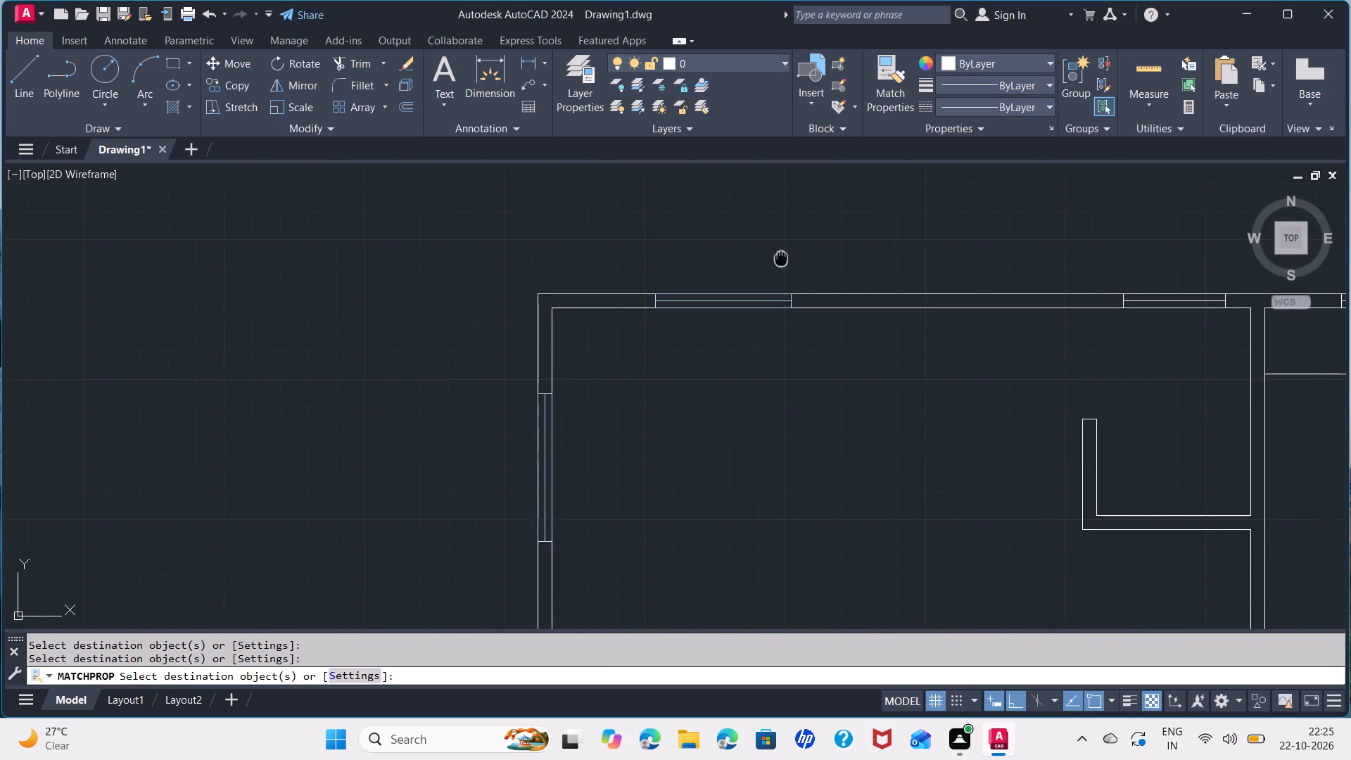
middle_drag(773, 258, 96, 241)
scroll(507, 280, up, 2)
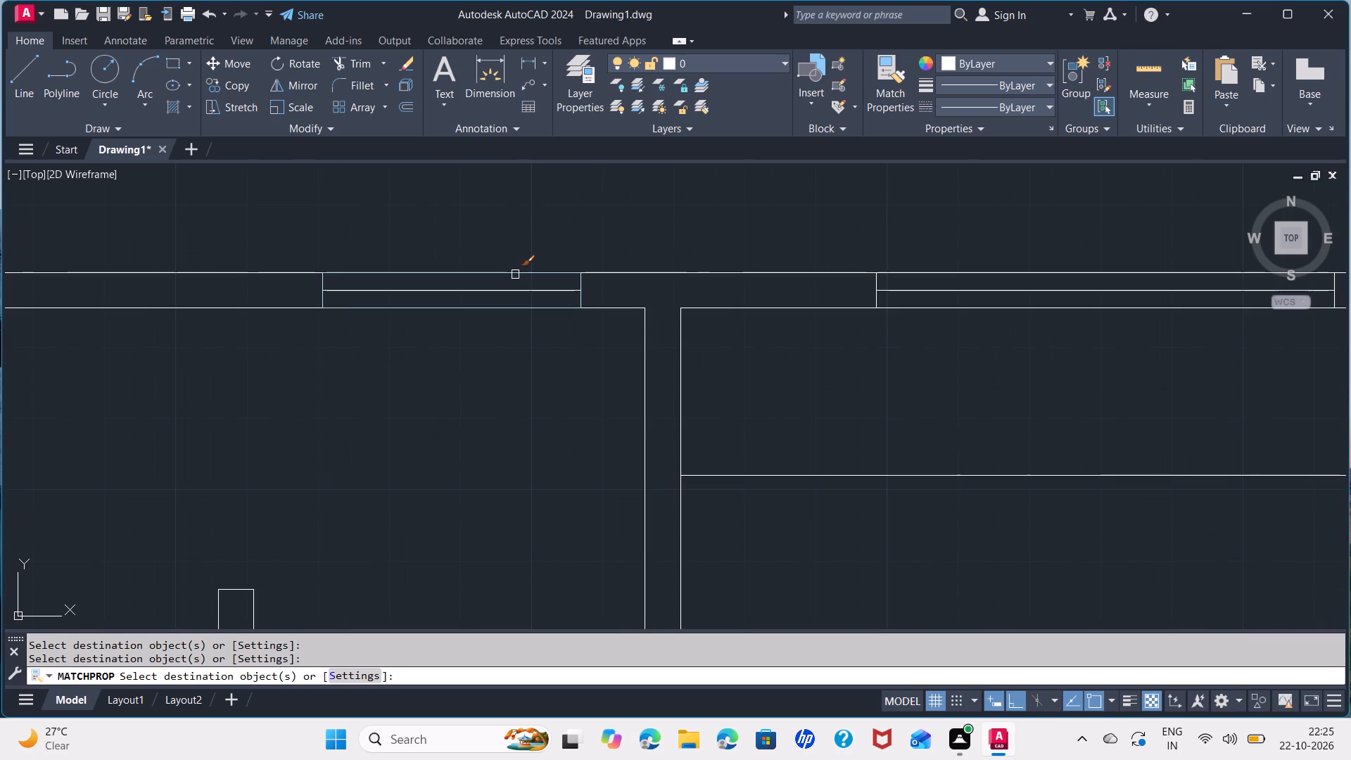
click(515, 274)
click(516, 291)
Match the light-blue properties to the outlines and centre lines of the top-wall windows in the middle and upper-right rooms.
click(933, 269)
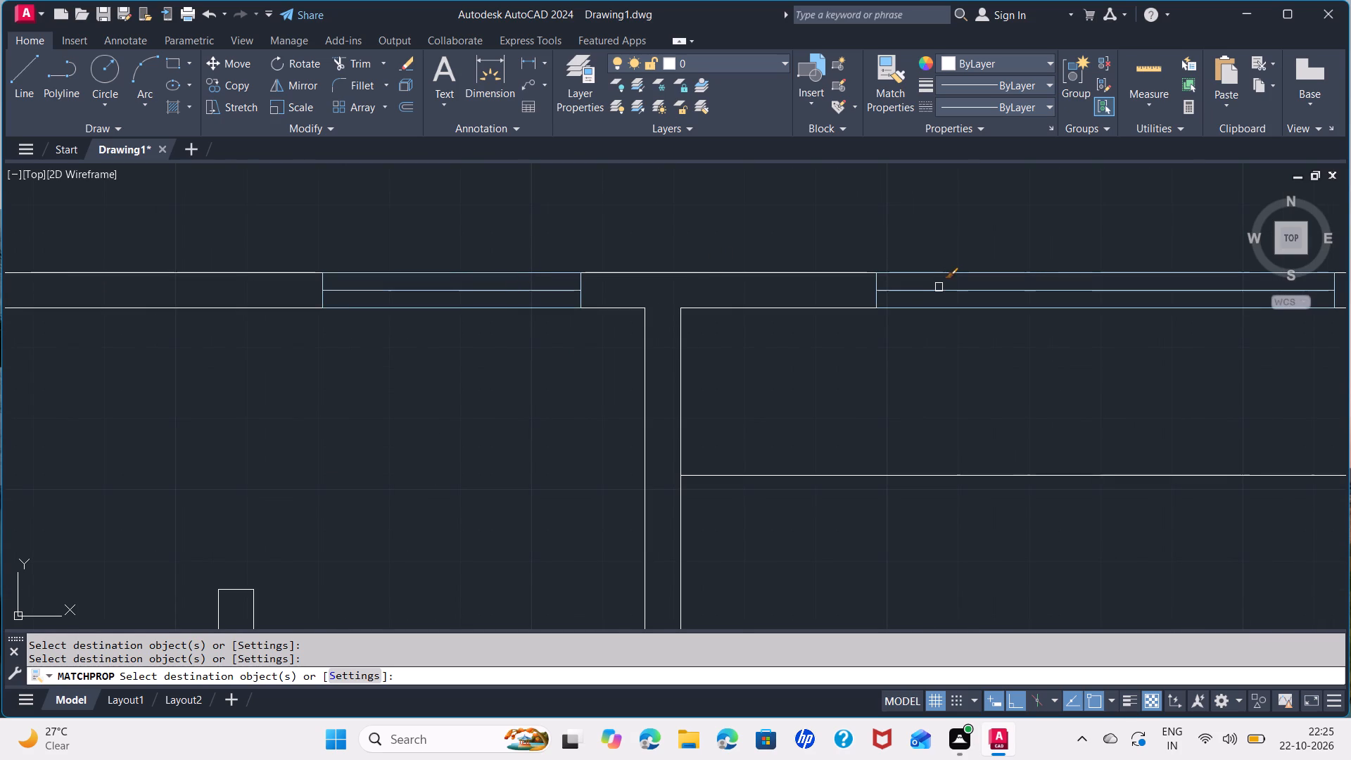
click(939, 287)
middle_drag(1009, 232, 461, 210)
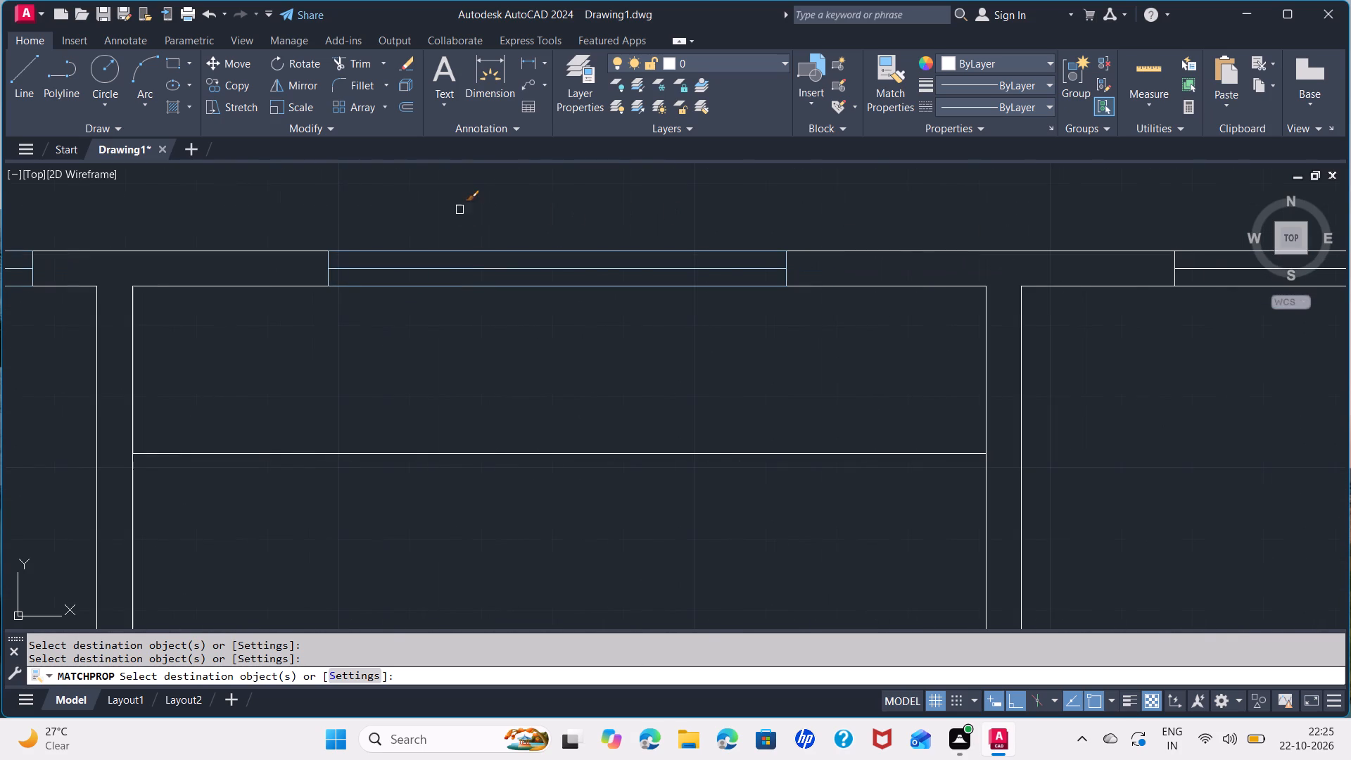
middle_drag(713, 231, 291, 176)
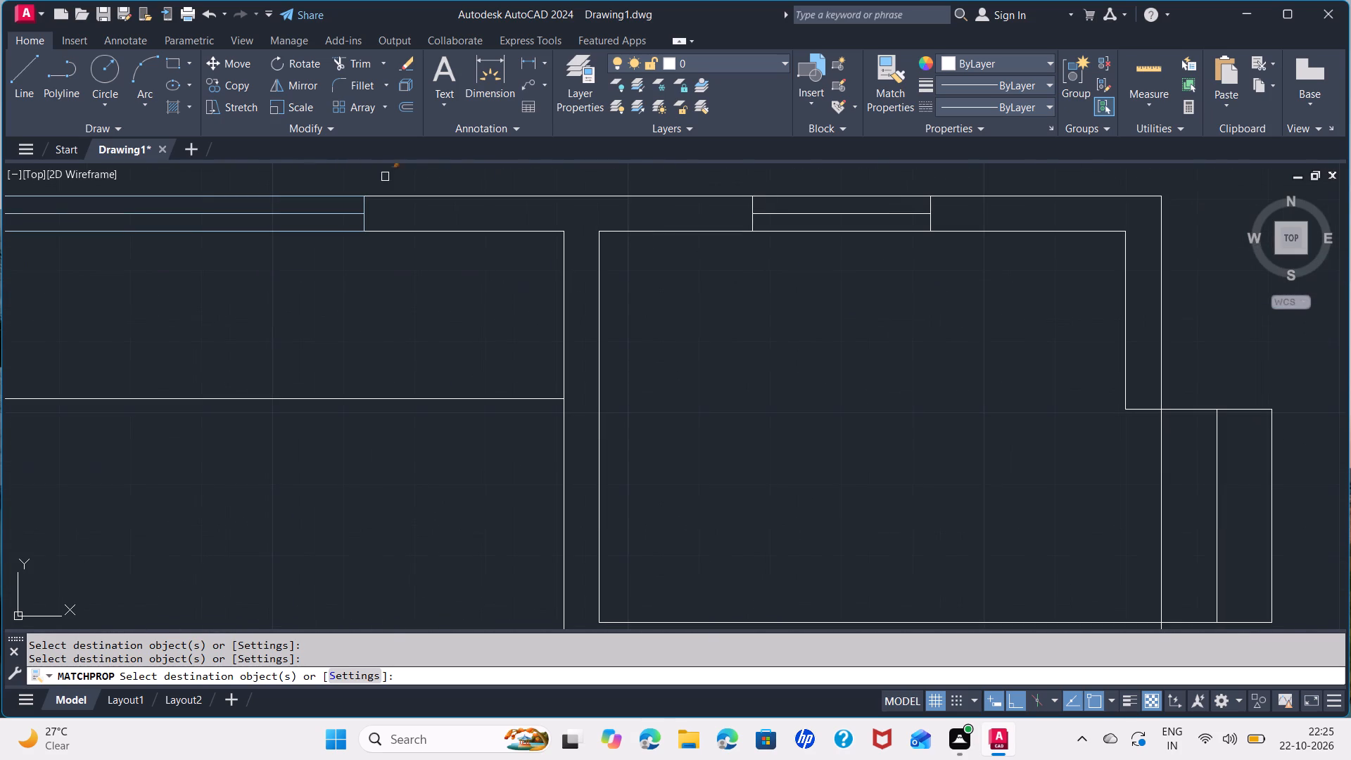
click(798, 196)
click(809, 212)
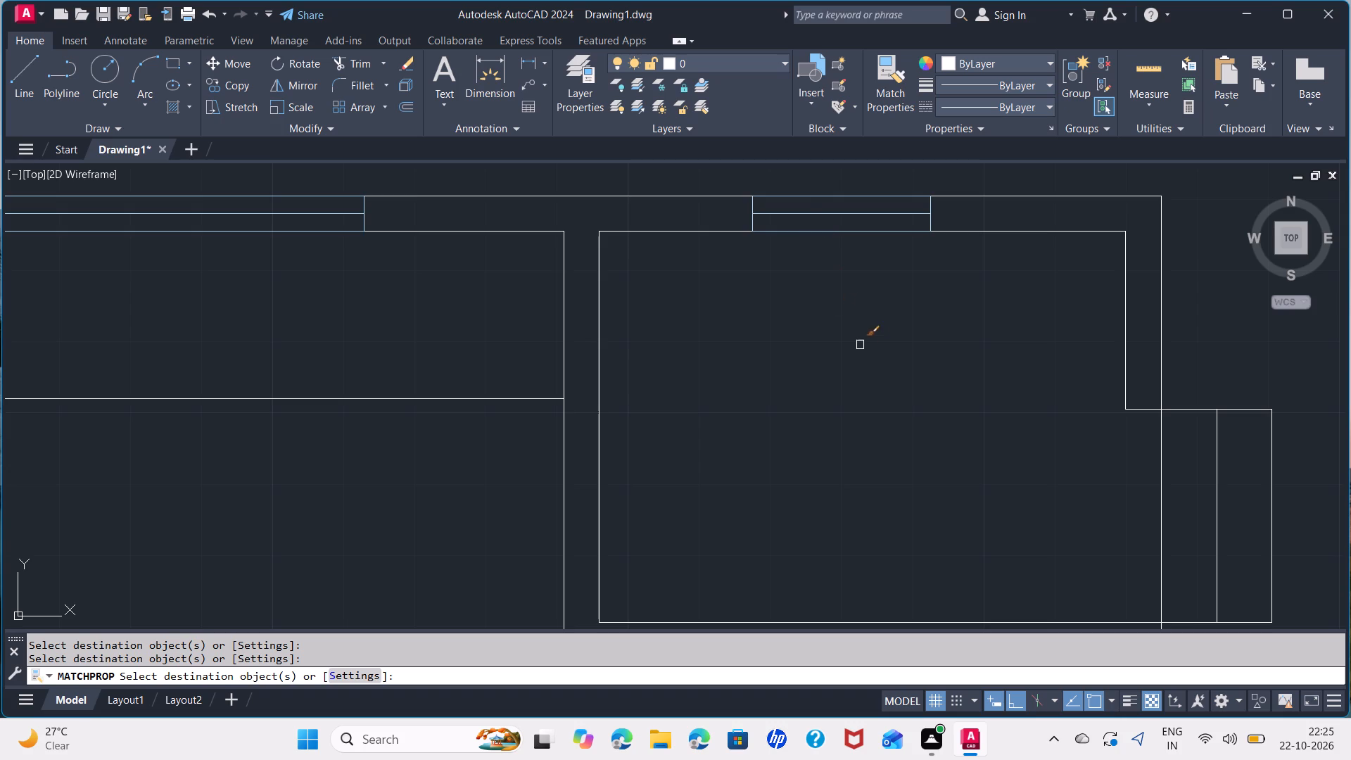
Match the light-blue properties to the outlines and centre lines of the right-wall windows in the small right-hand room and the lower-right room.
middle_drag(863, 351, 694, 172)
middle_drag(743, 567, 767, 387)
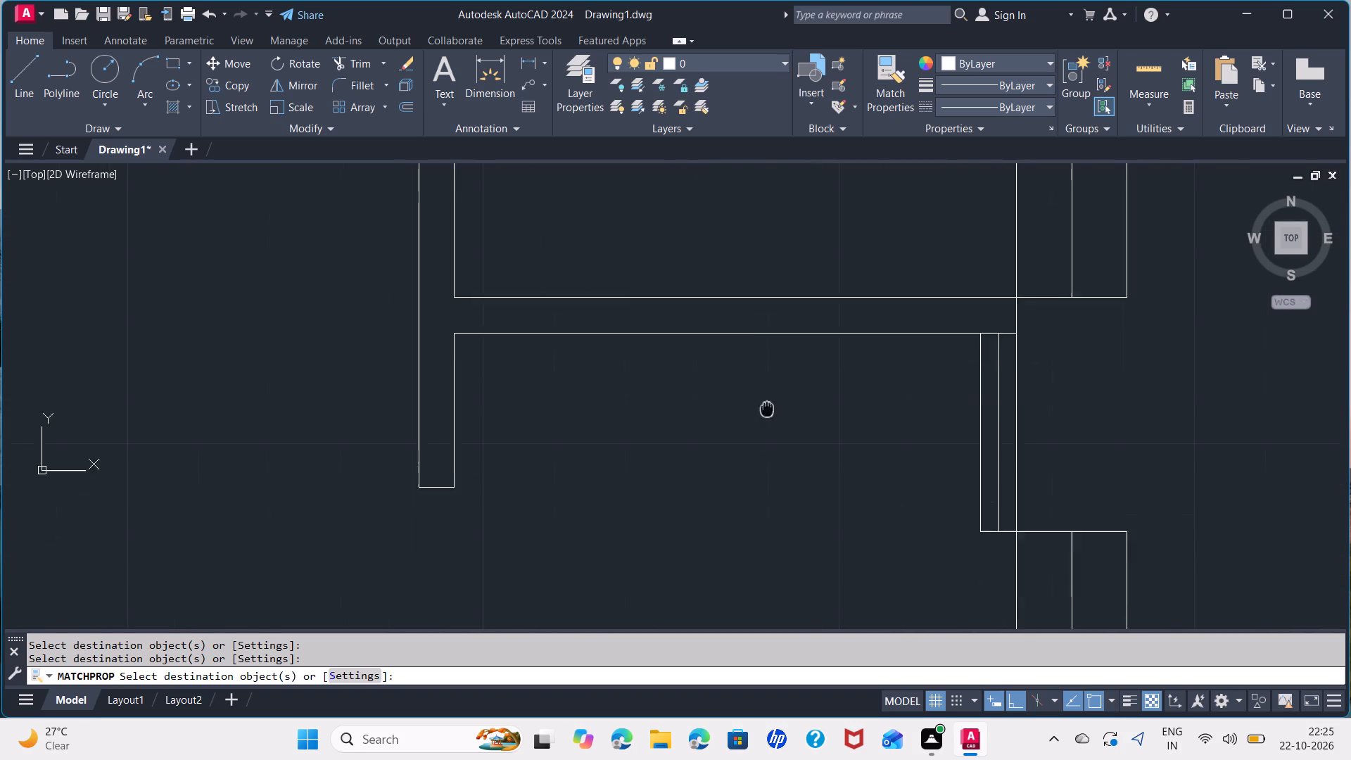
middle_drag(767, 387, 588, 319)
click(837, 372)
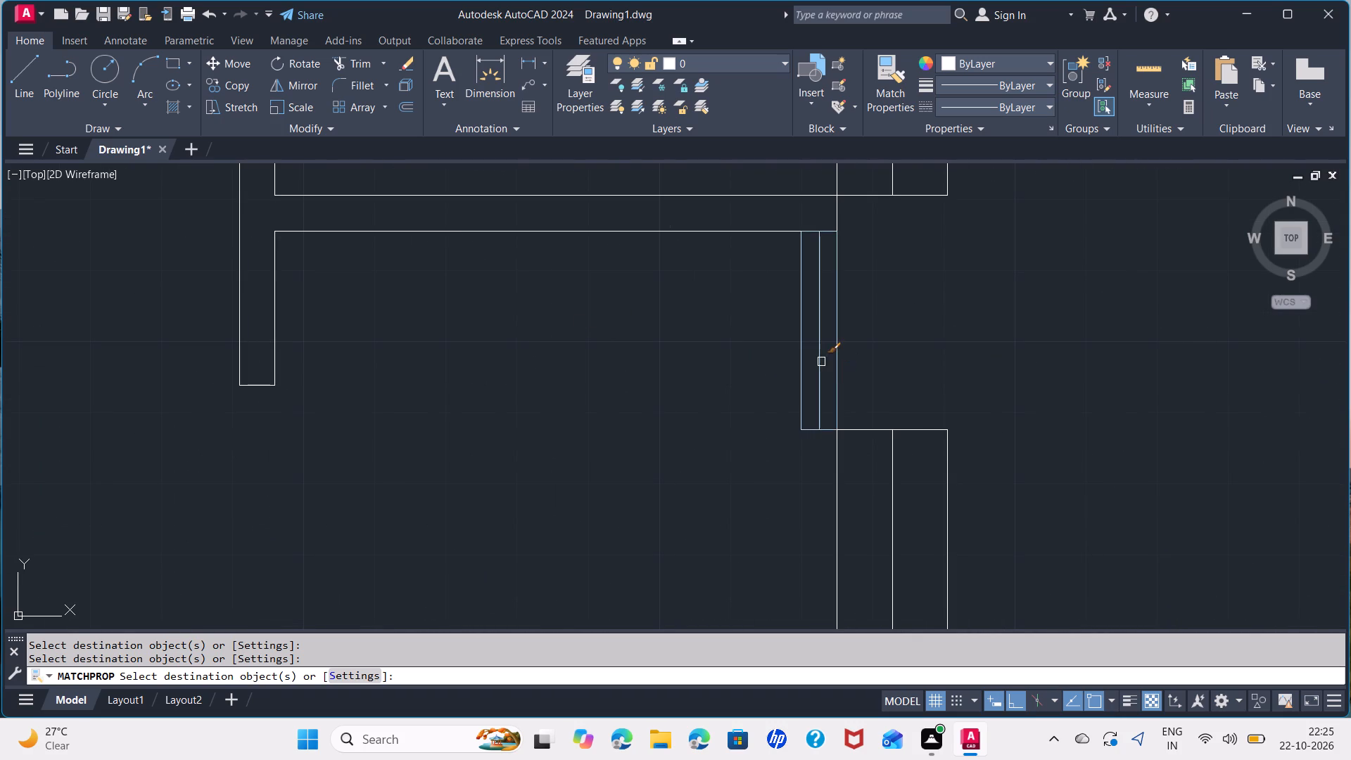
click(821, 362)
scroll(606, 385, down, 3)
middle_drag(589, 448, 648, 239)
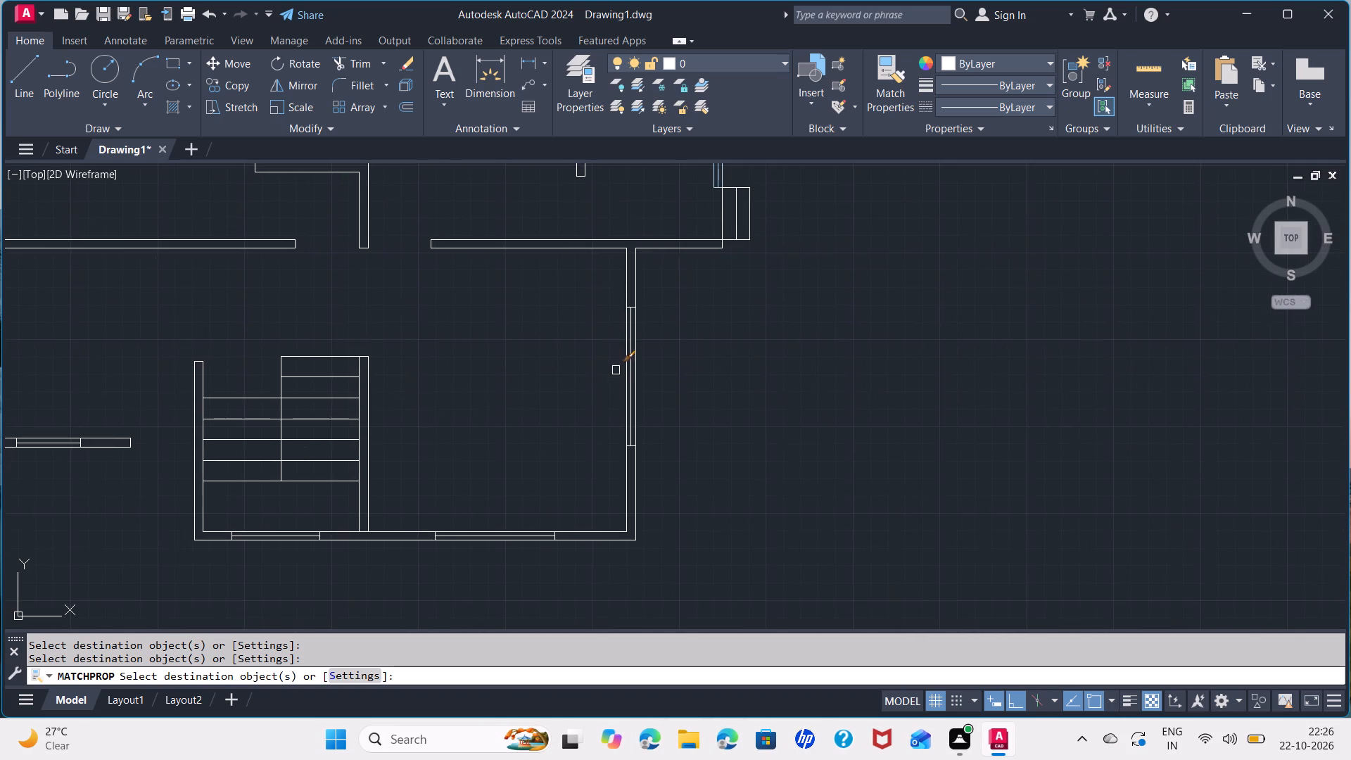
scroll(616, 370, up, 3)
click(643, 395)
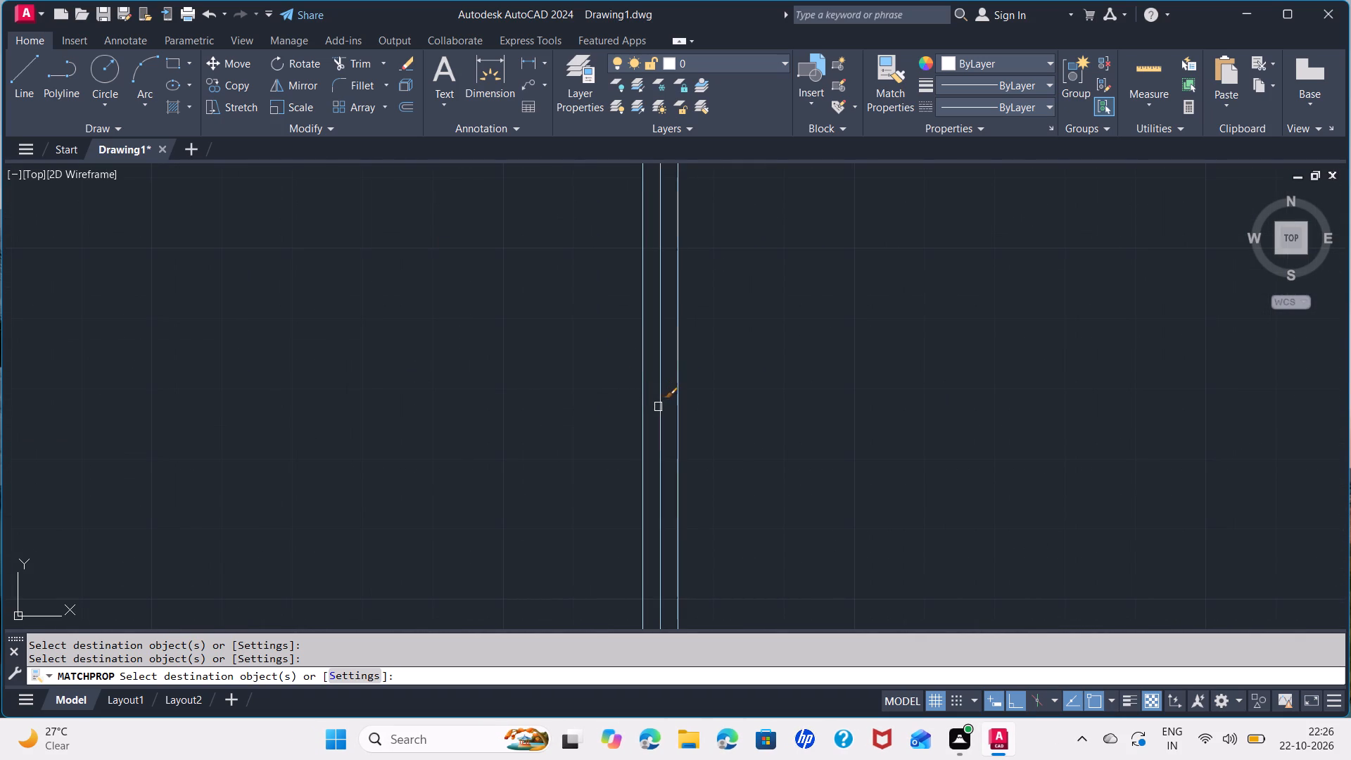
click(658, 407)
Match the light-blue properties to the centre lines and outlines of the bottom-wall windows in the lower-right room and below the staircase.
scroll(756, 364, down, 3)
scroll(621, 531, up, 3)
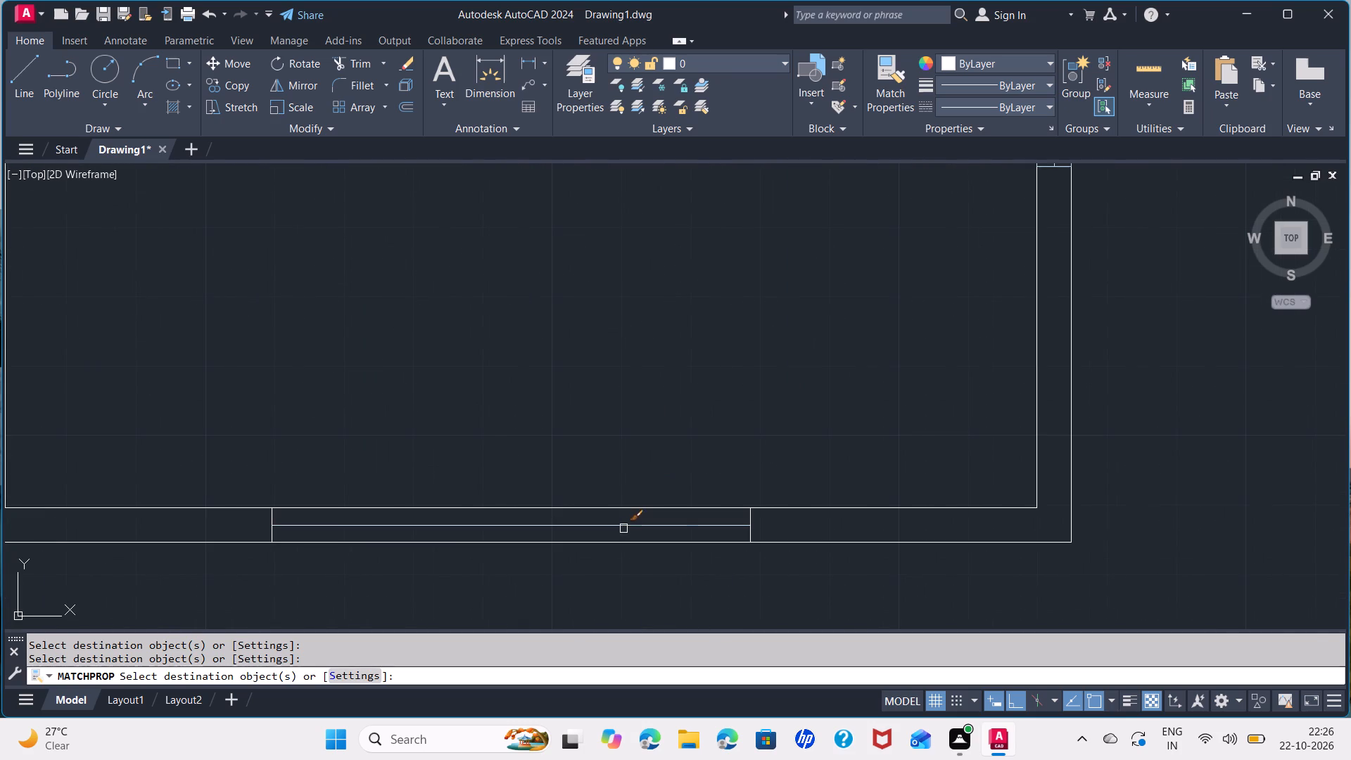
click(626, 526)
click(644, 507)
scroll(595, 426, down, 3)
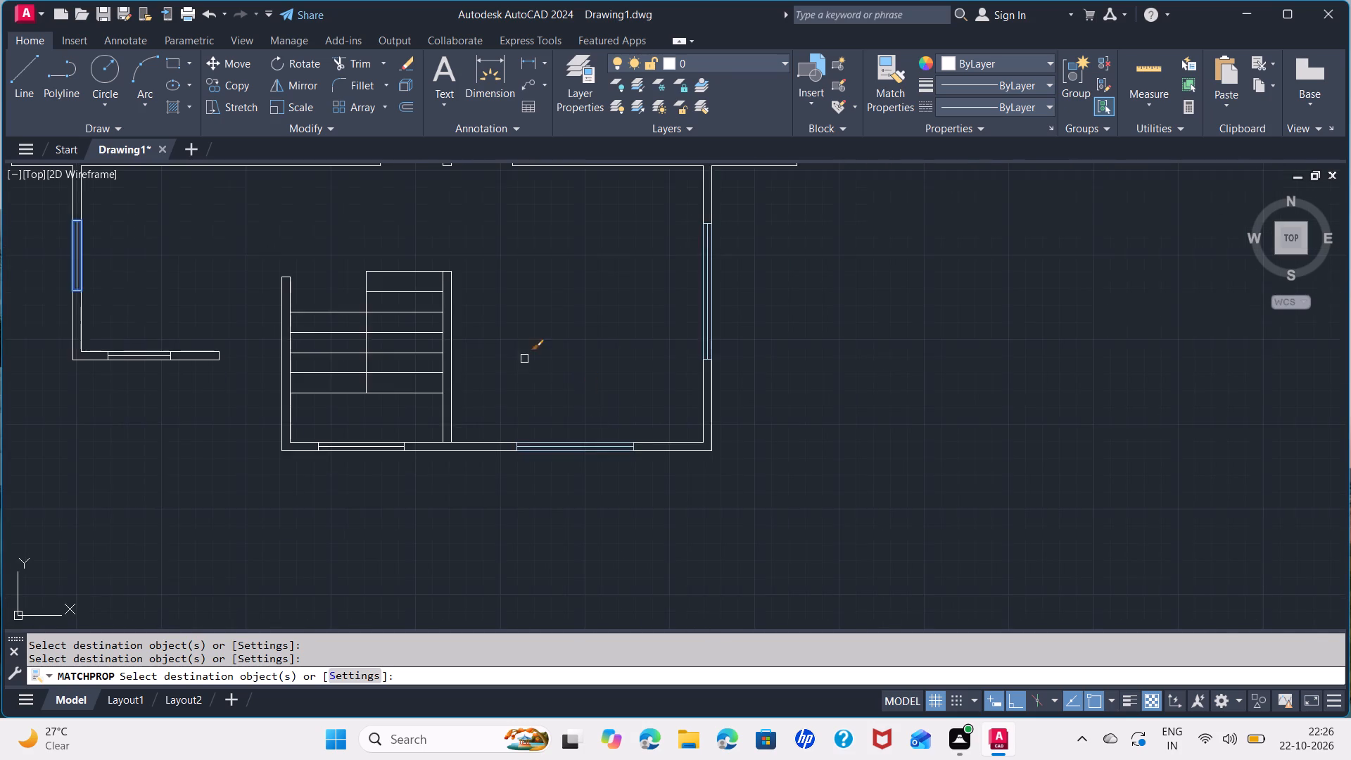
middle_drag(524, 355, 1051, 362)
scroll(873, 460, up, 3)
click(896, 443)
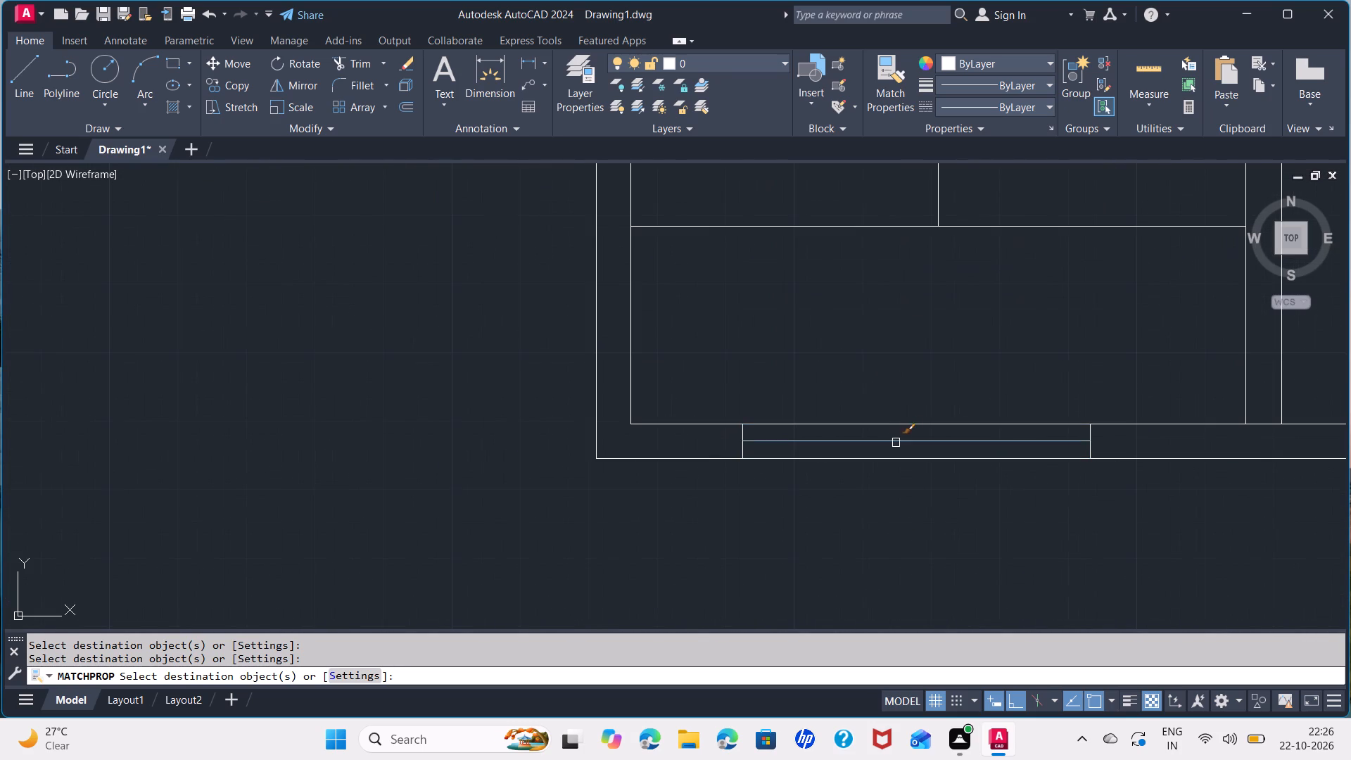
click(908, 424)
Match the light-blue properties to the centre line and outline of the lower-left room's bottom-wall window.
scroll(535, 360, down, 2)
middle_drag(497, 328, 934, 525)
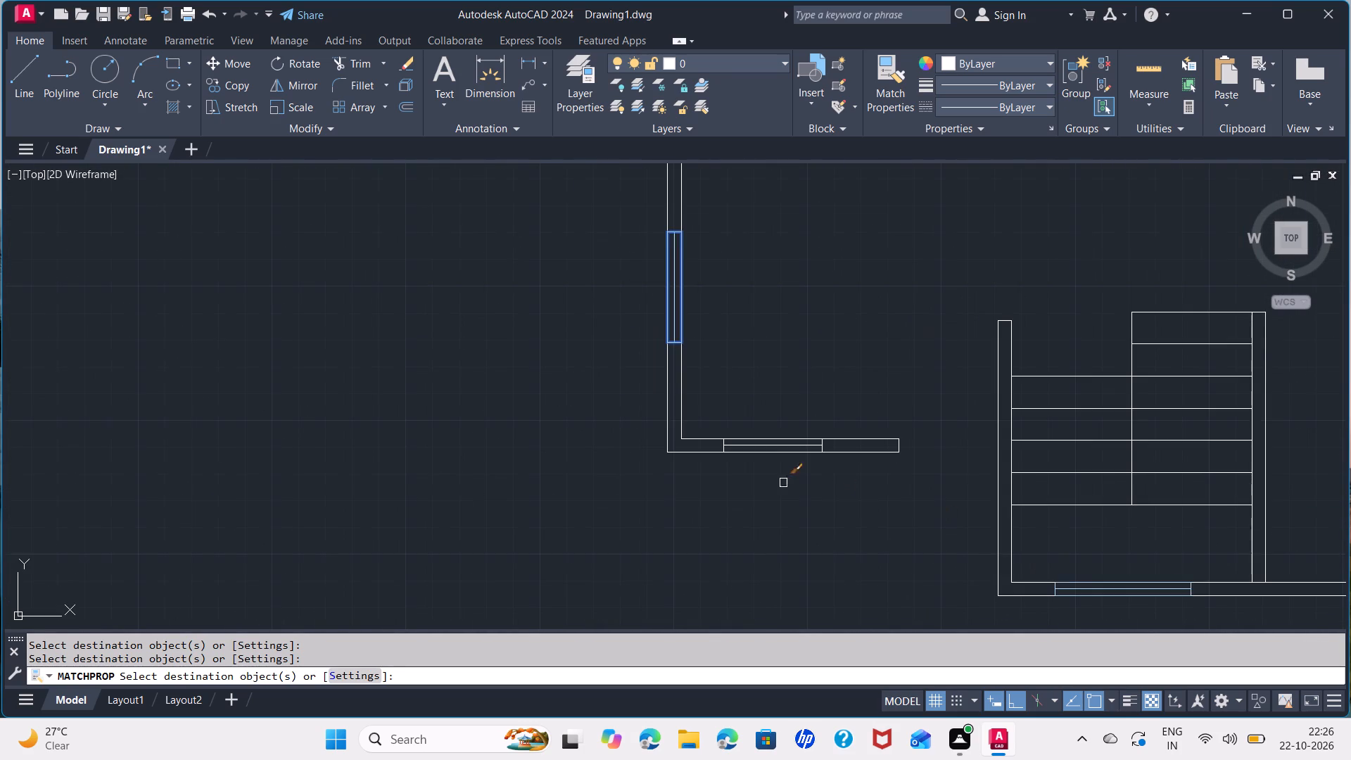
scroll(801, 436, up, 2)
click(799, 445)
click(803, 459)
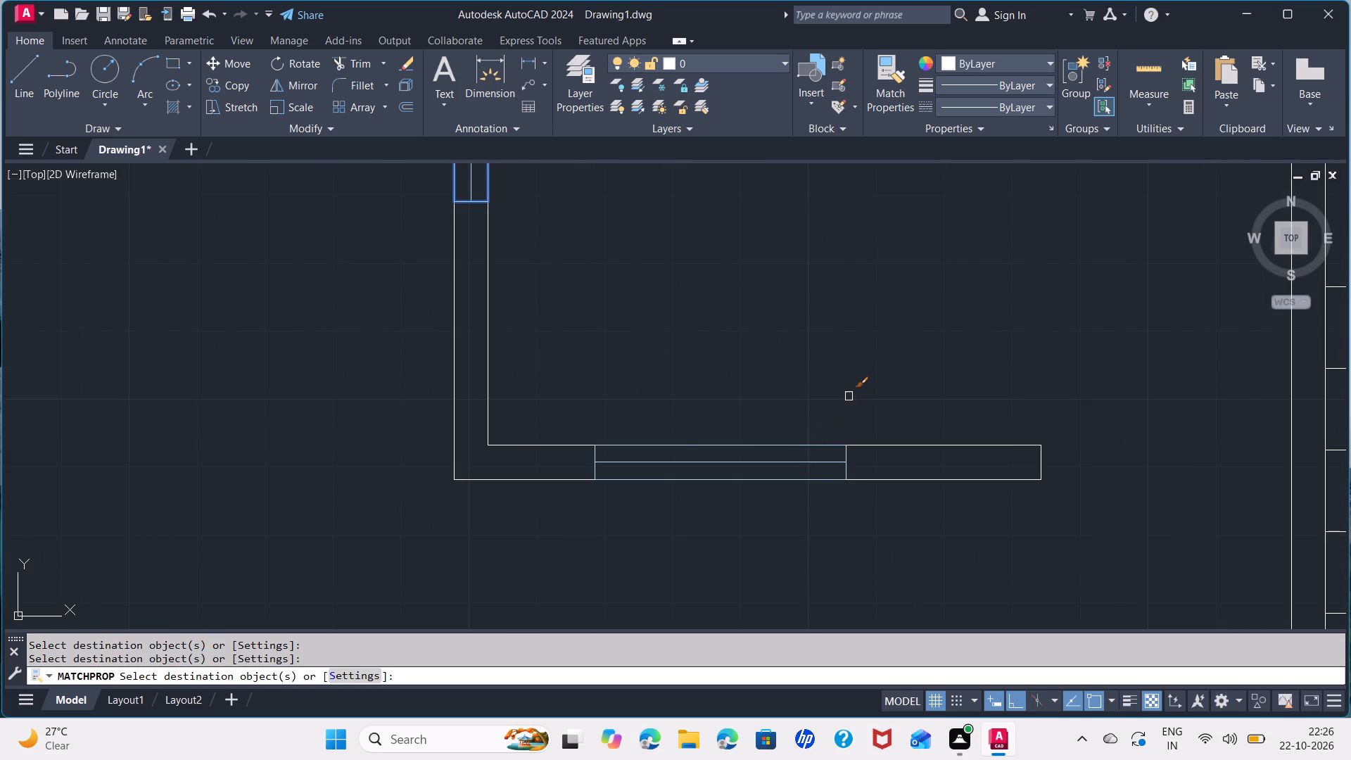
scroll(849, 395, down, 1)
key(Escape)
Draw a door line about 3'-3" long from the midpoint of the upper-left room's partition end up to the top wall.
scroll(903, 324, down, 2)
middle_drag(926, 267, 901, 409)
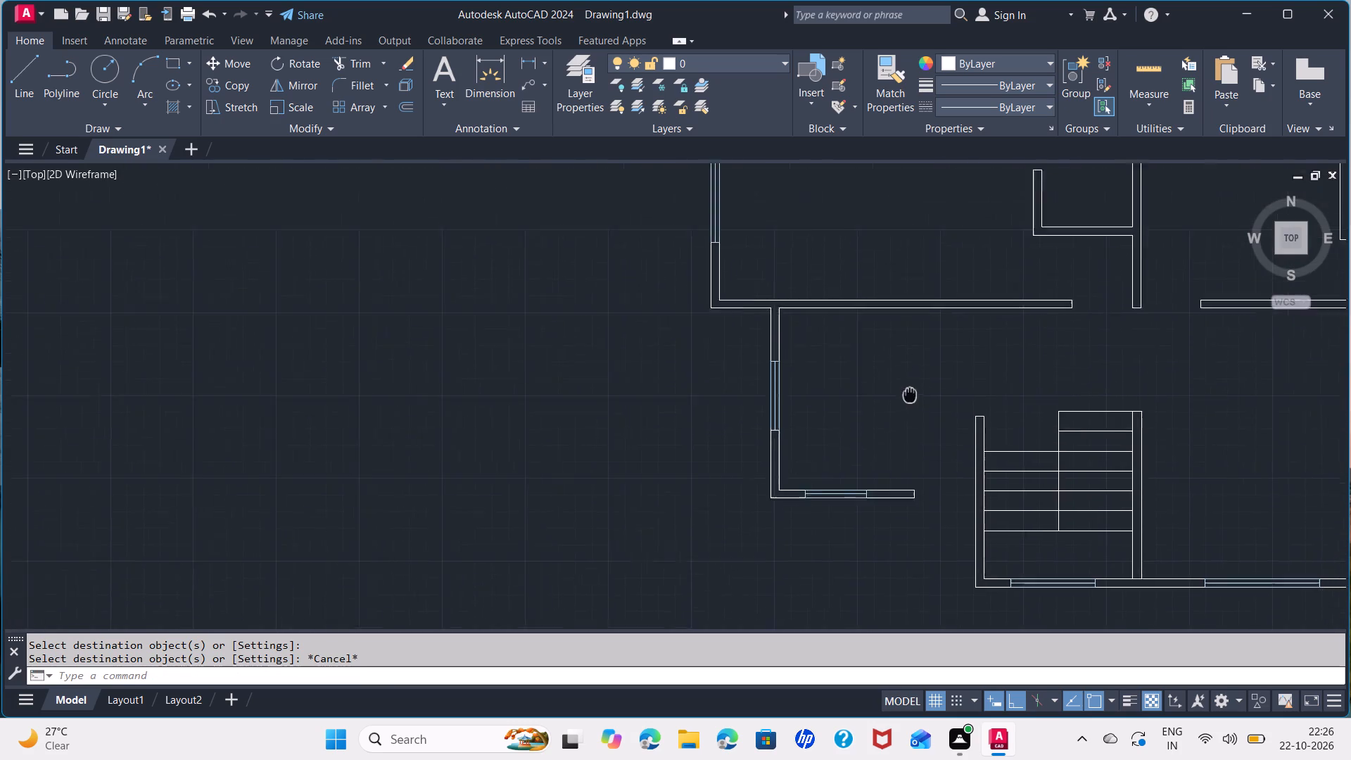
middle_drag(901, 409, 642, 583)
scroll(742, 290, up, 1)
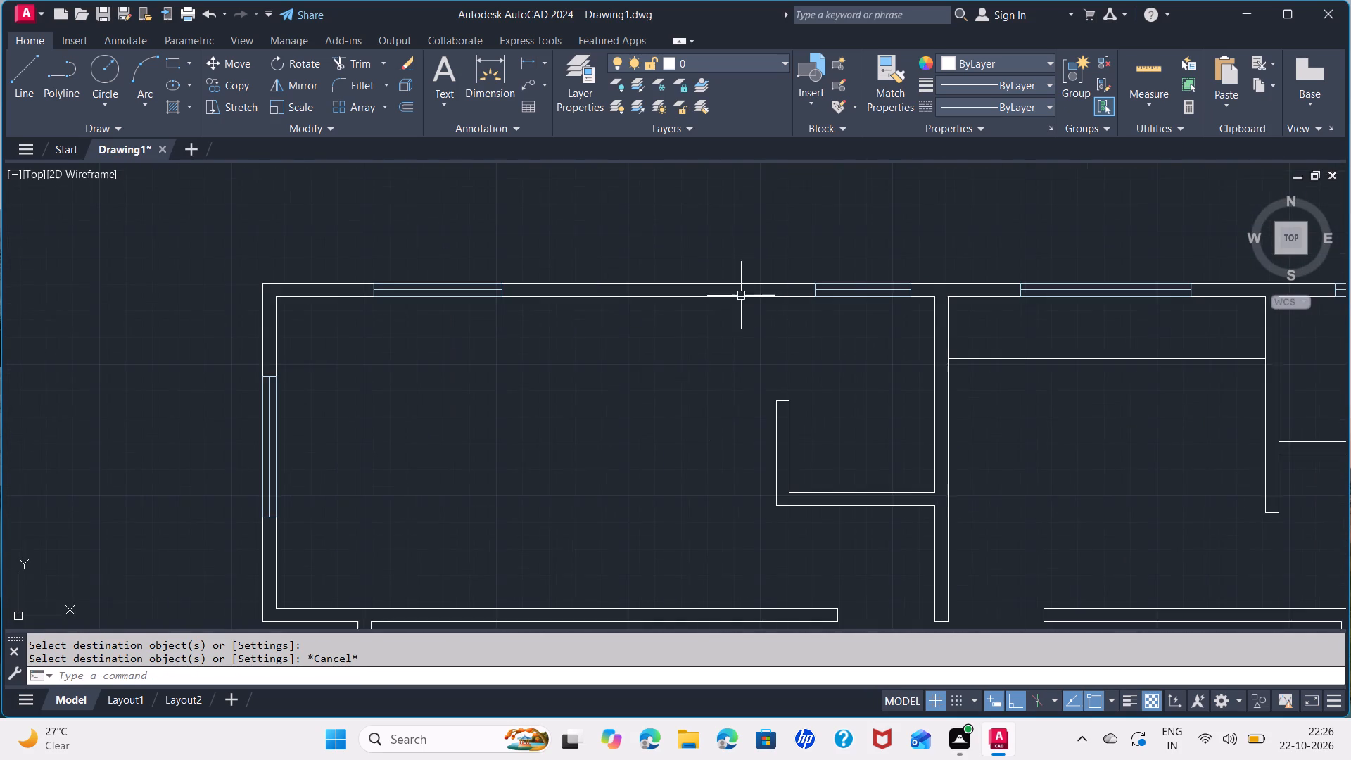
middle_drag(768, 349, 652, 358)
key(l)
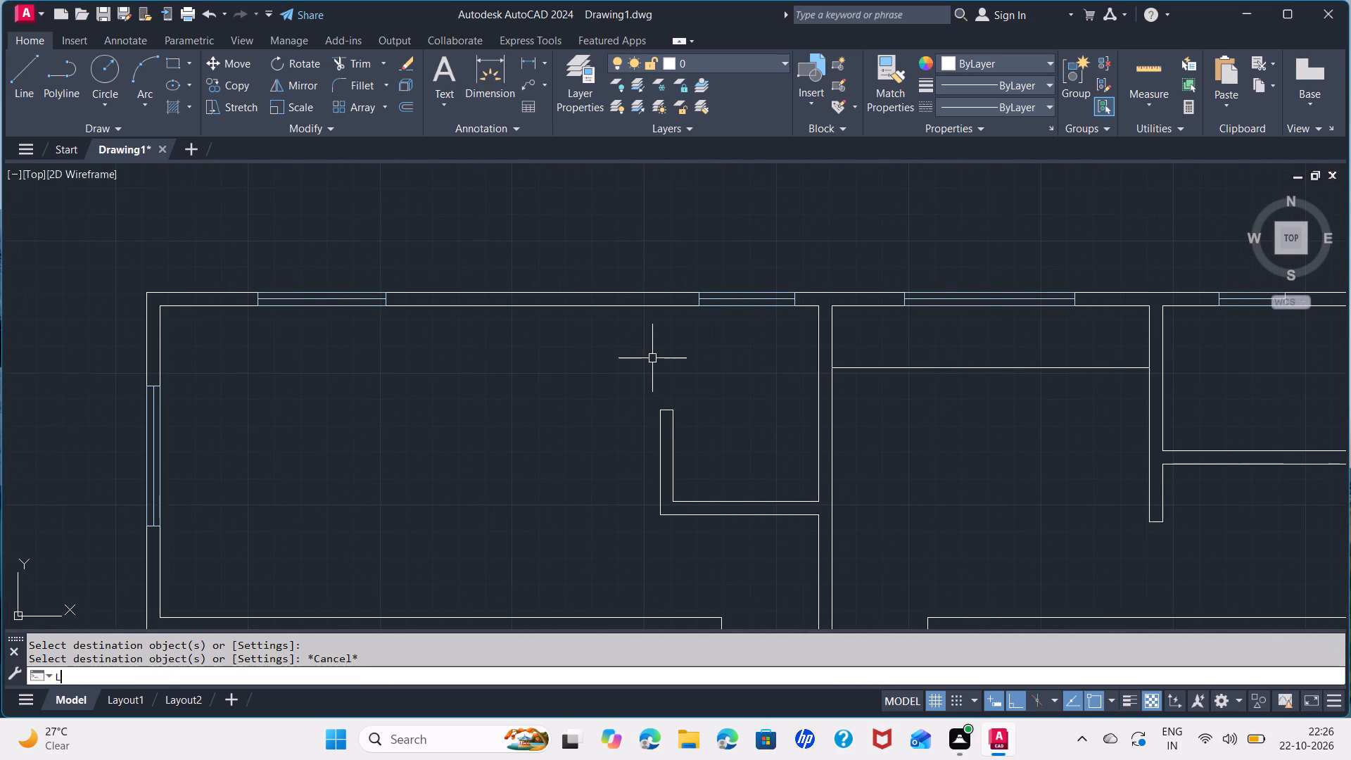
key(Return)
scroll(647, 373, up, 2)
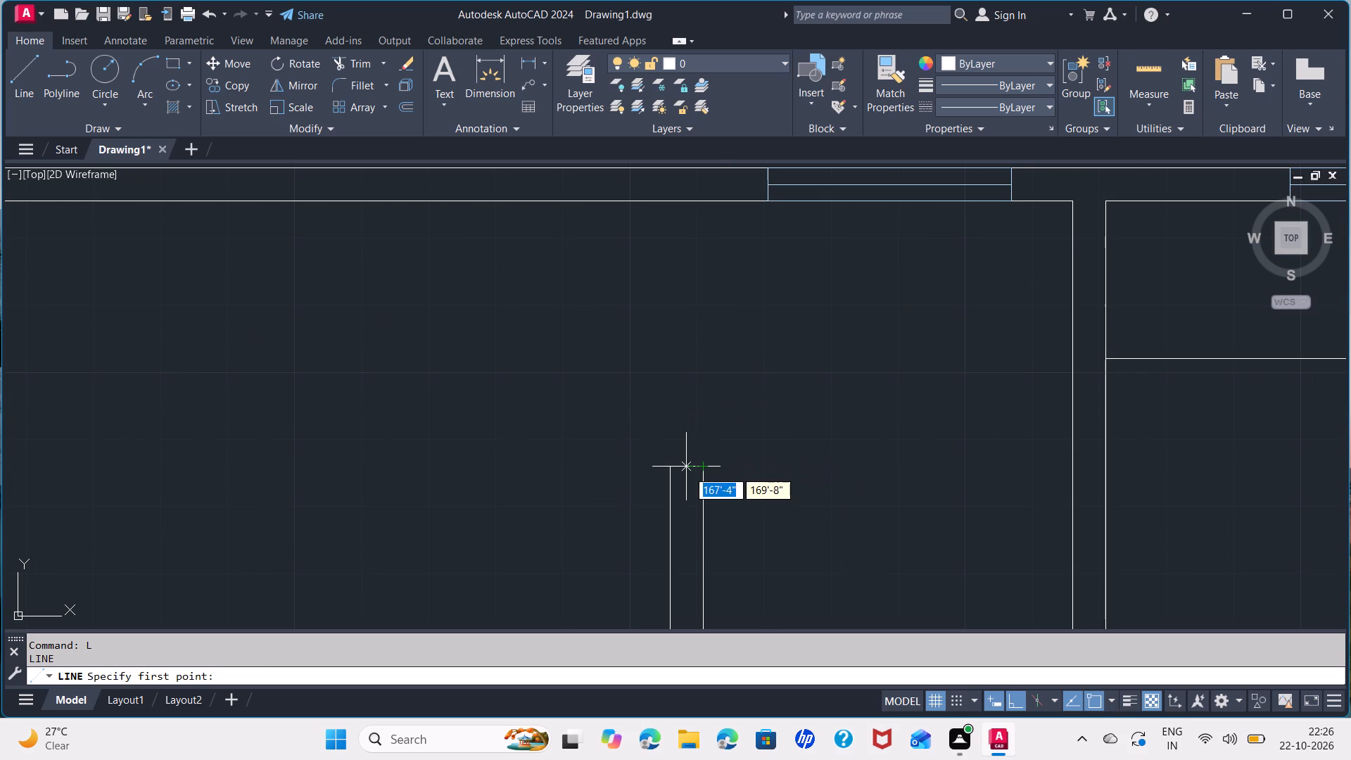
click(686, 468)
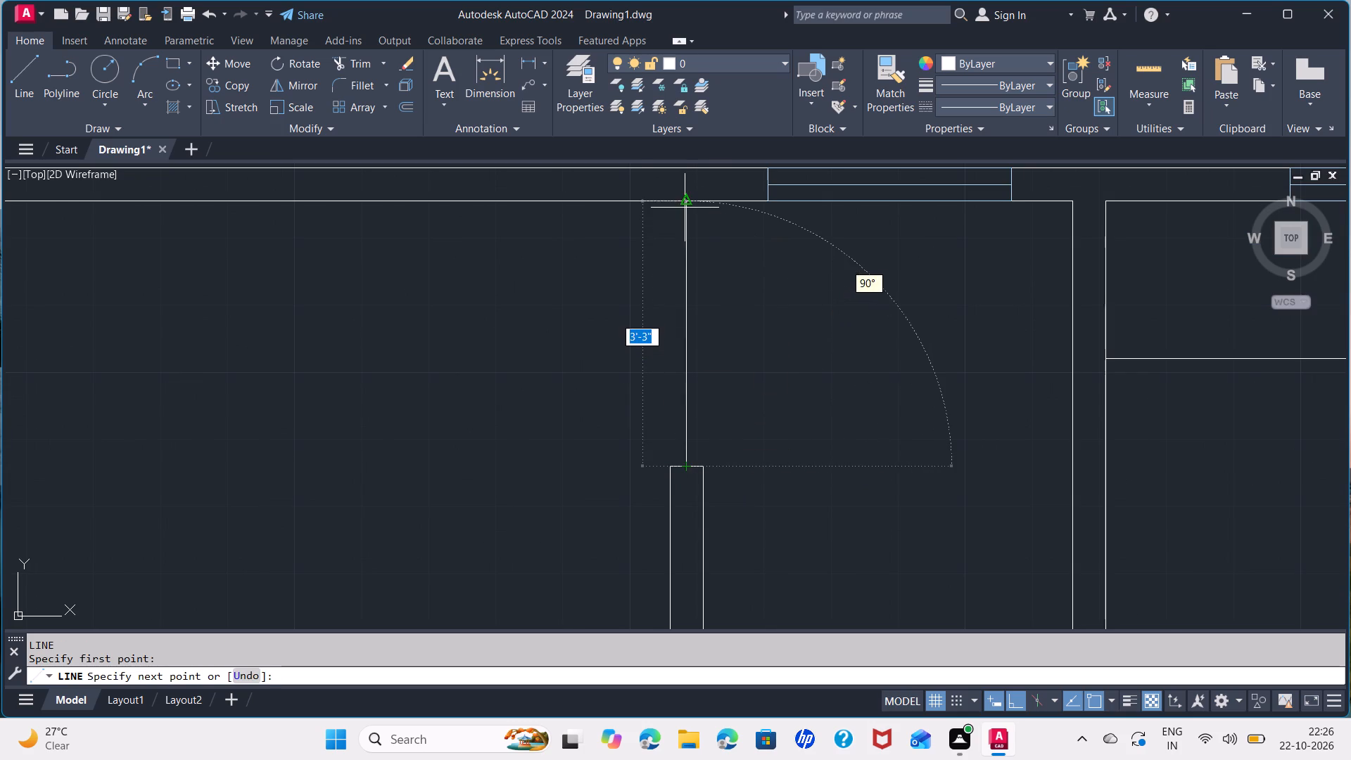
click(685, 205)
key(space)
Draw a horizontal door line across the upper-left room's bottom-wall opening, from the wall end's midpoint to the dividing wall.
scroll(732, 364, down, 2)
middle_drag(735, 500, 728, 361)
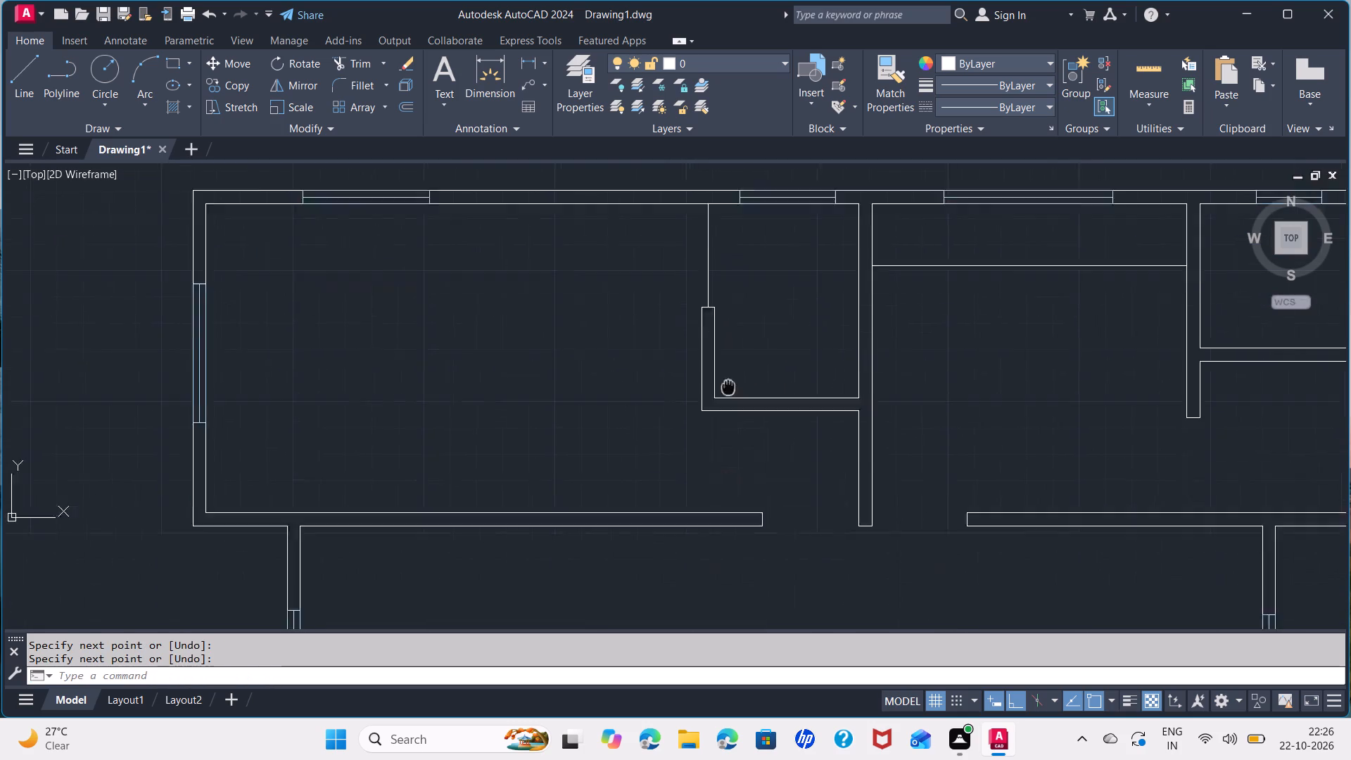
middle_drag(728, 361, 709, 269)
scroll(753, 398, up, 3)
middle_drag(756, 372, 649, 371)
key(space)
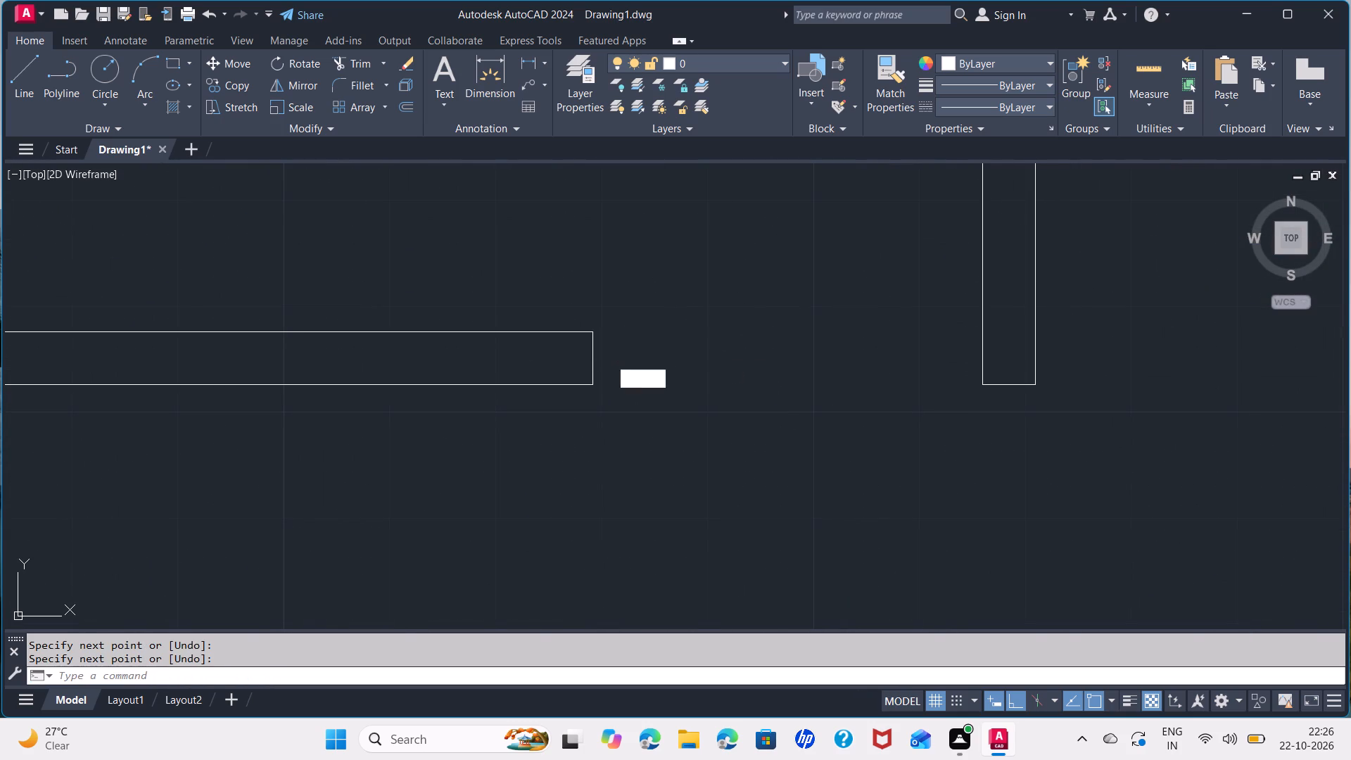
click(595, 355)
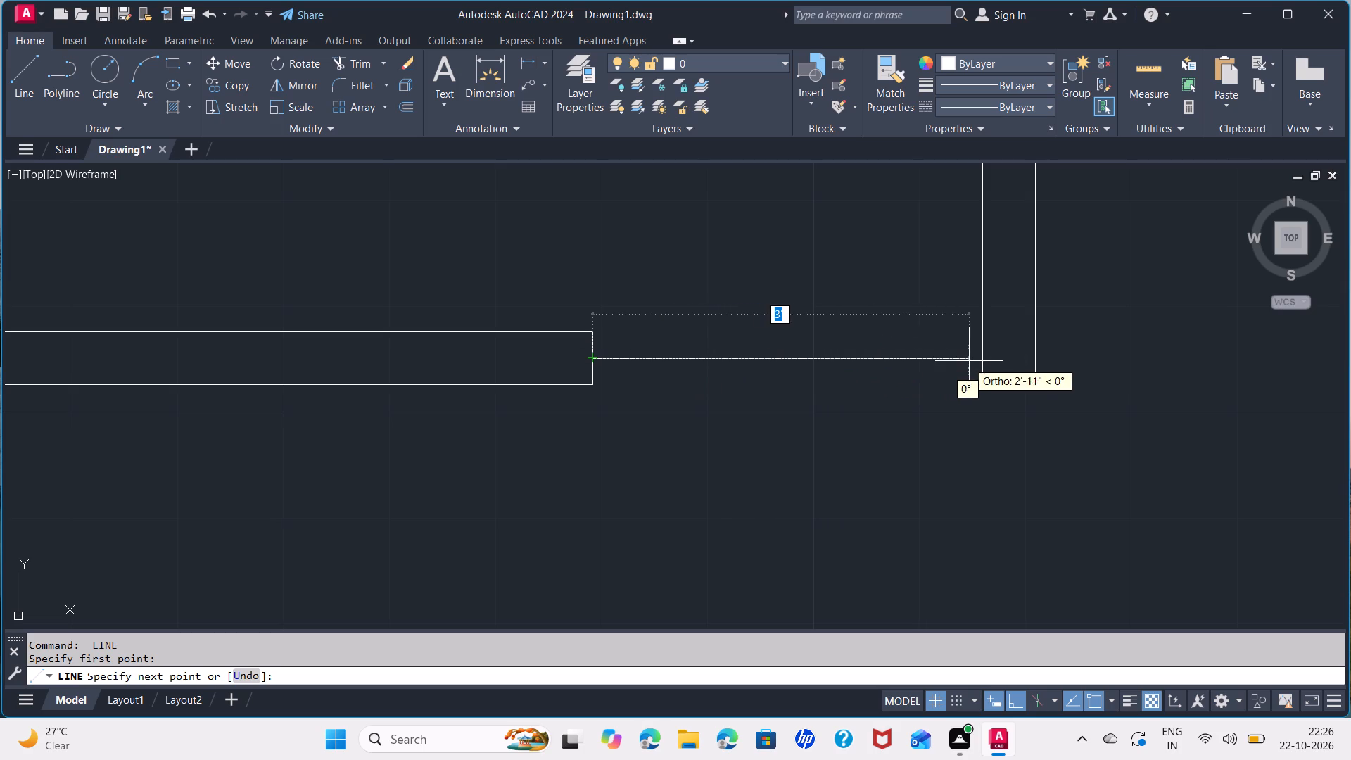
click(985, 361)
key(space)
Draw a 3' horizontal door line across the upper-middle room's bottom-wall opening, from the wall end's midpoint to the dividing wall.
scroll(849, 412, down, 4)
middle_drag(904, 443, 865, 446)
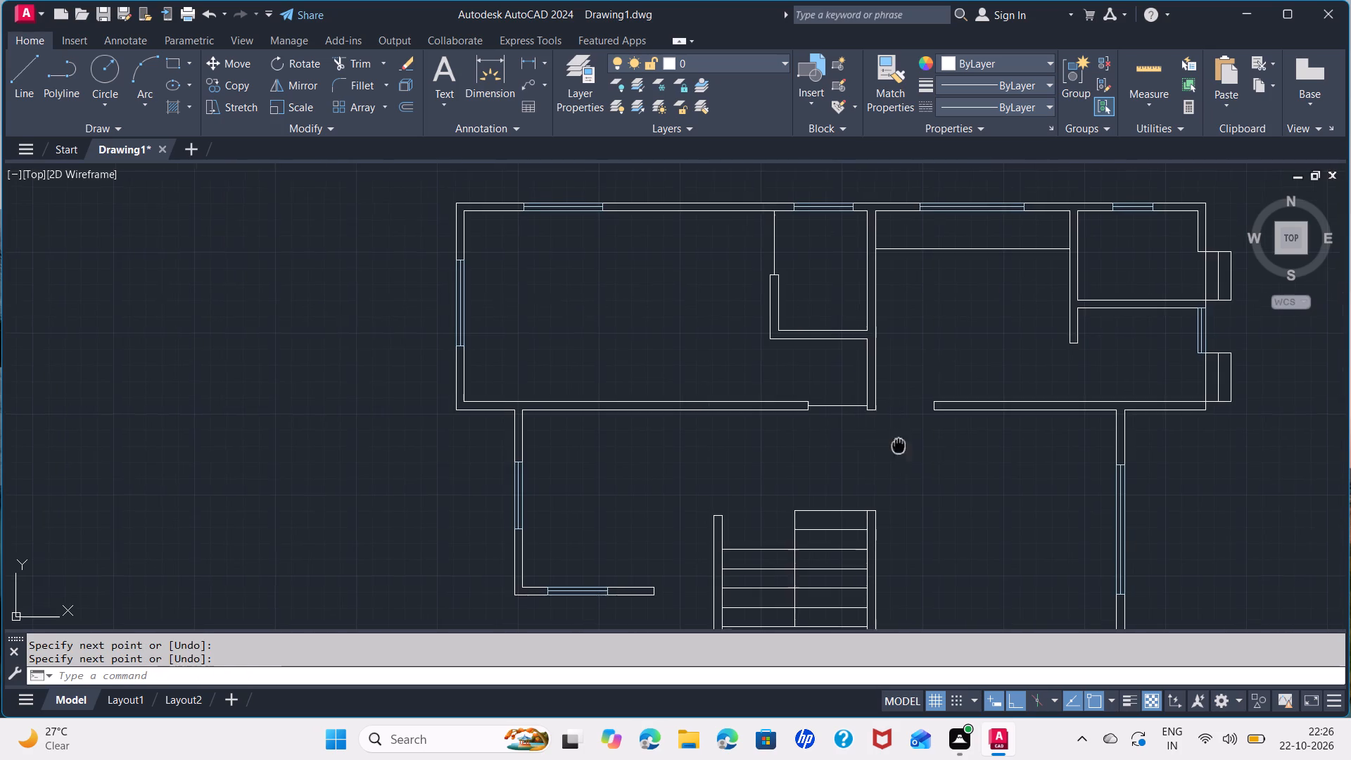
middle_drag(865, 446, 728, 418)
scroll(732, 381, up, 5)
key(space)
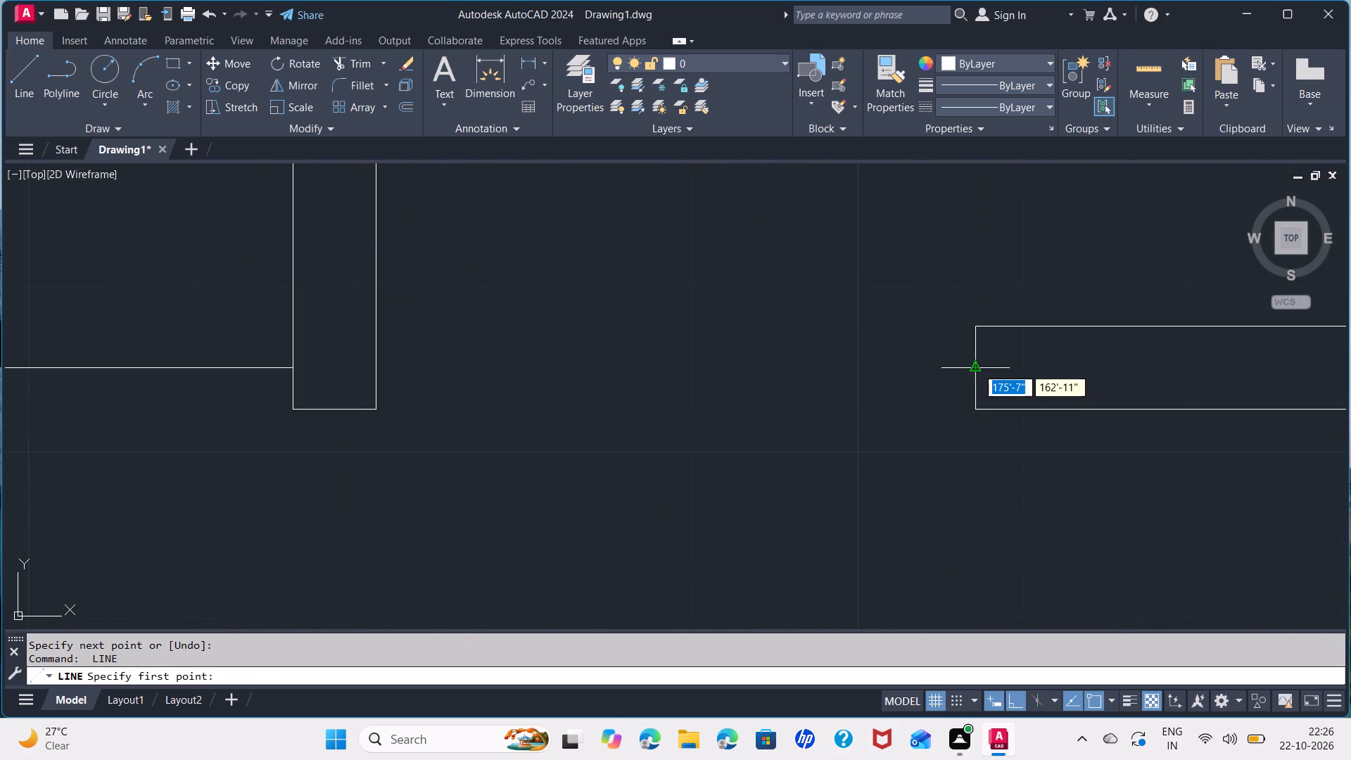
click(977, 367)
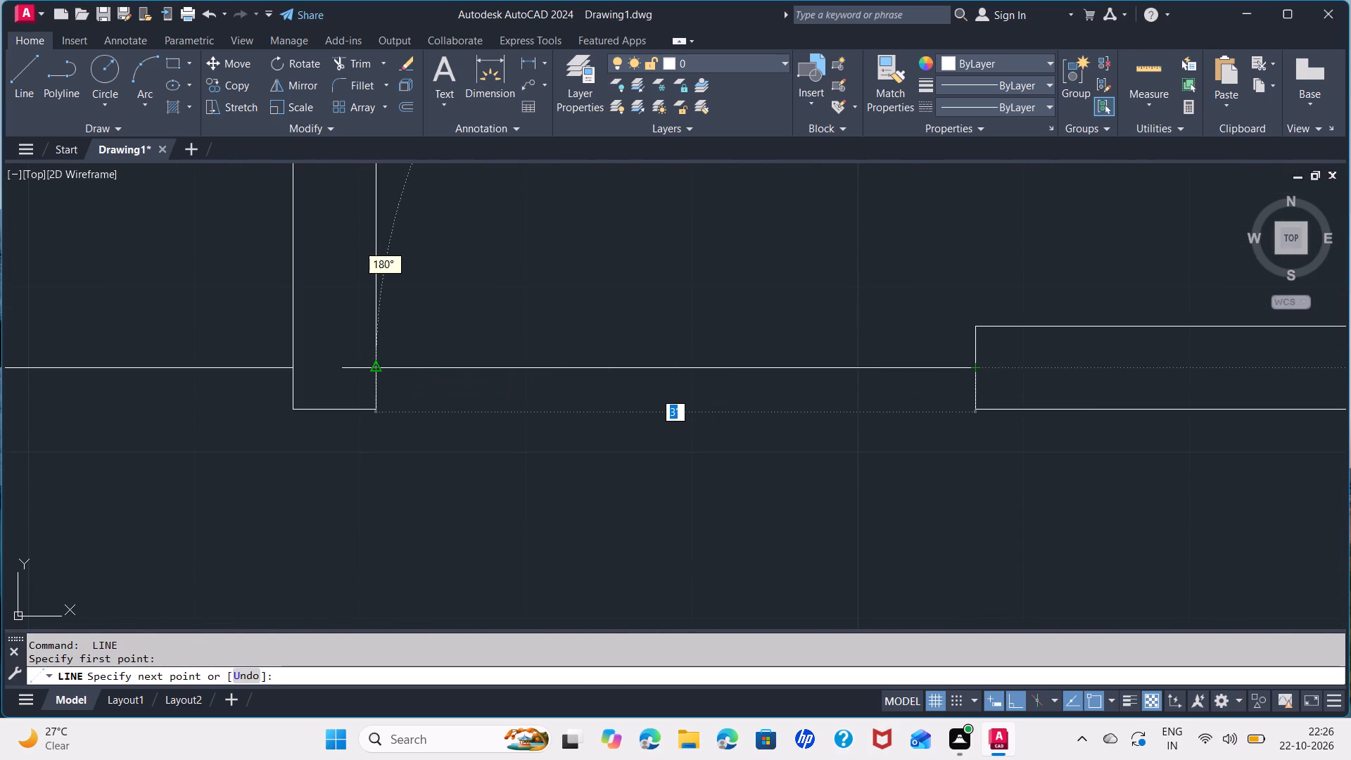
click(379, 371)
key(space)
Draw a horizontal door line from the end of the lower-left room's bottom wall to the staircase's left wall.
scroll(534, 421, down, 5)
middle_drag(557, 475, 623, 238)
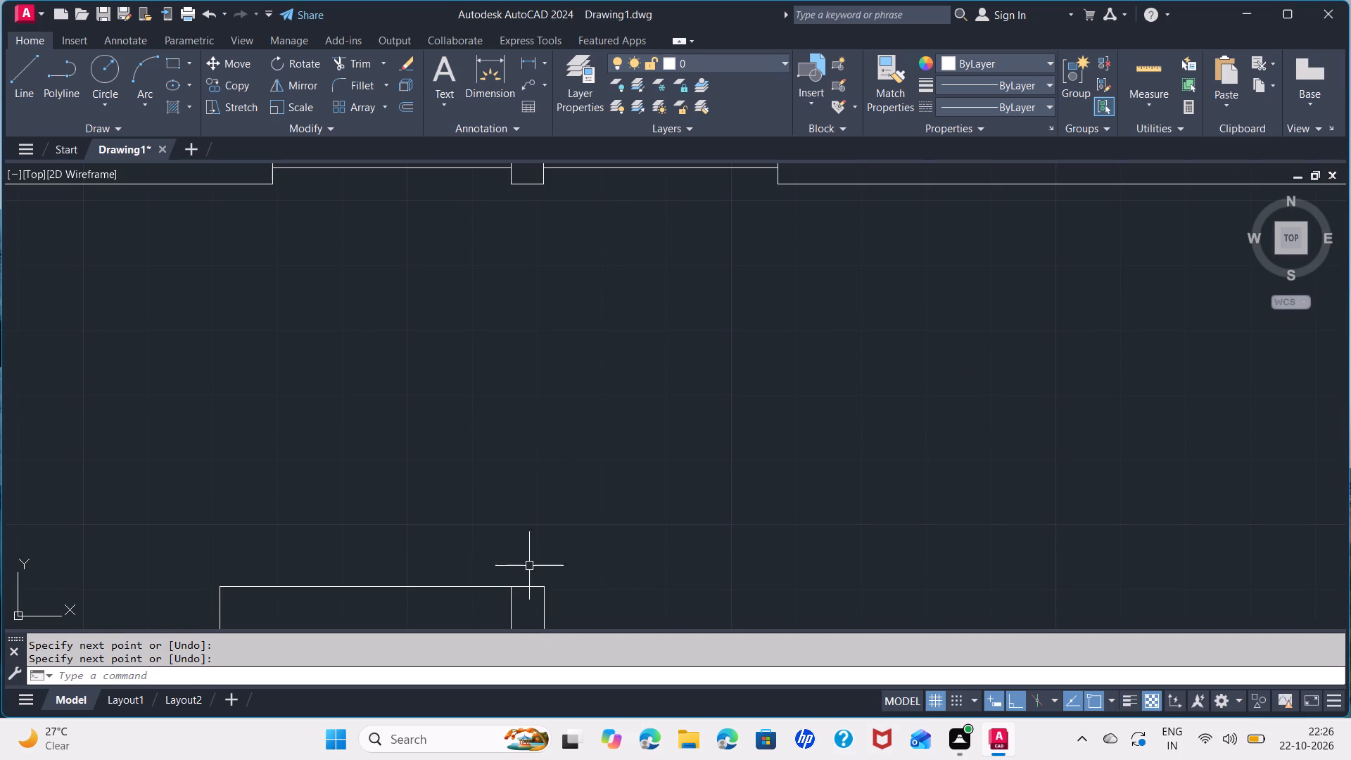
scroll(544, 493, down, 3)
middle_drag(391, 498, 534, 289)
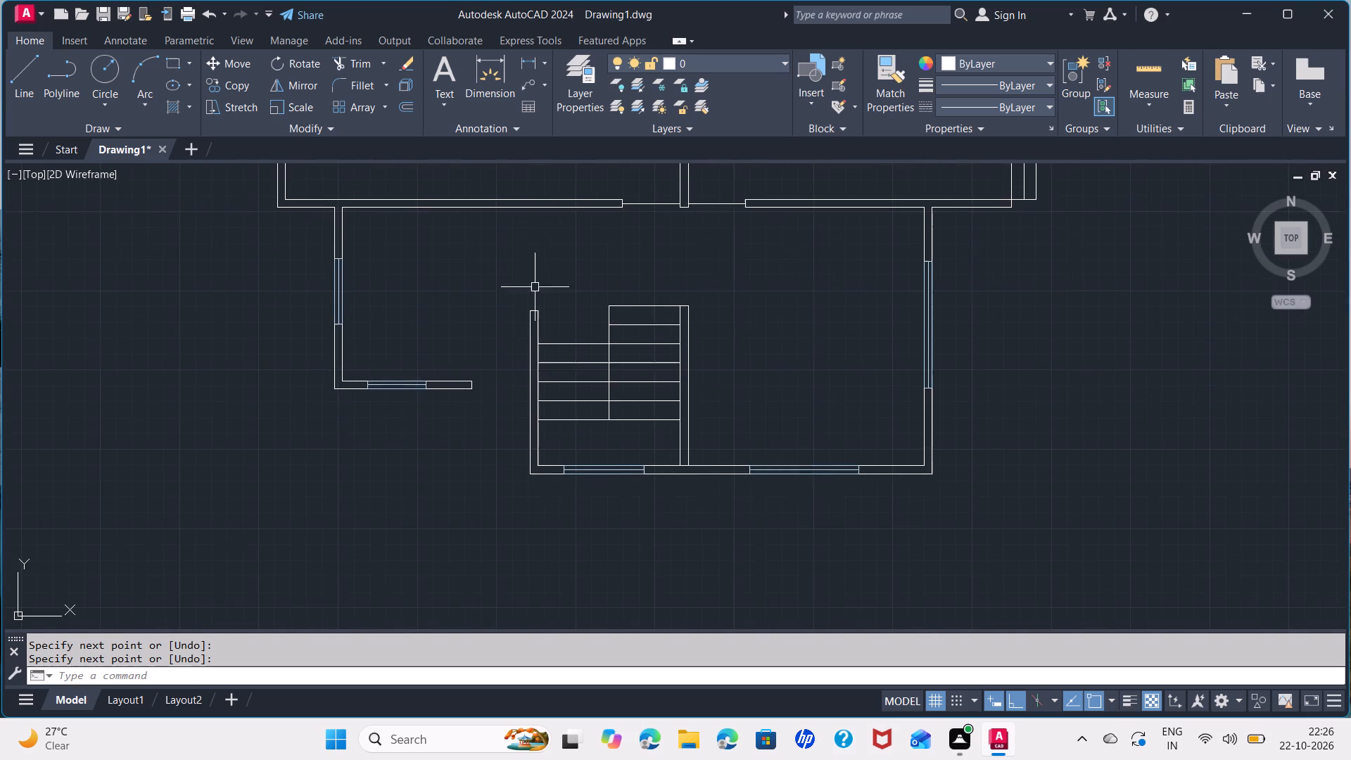
scroll(449, 407, up, 2)
key(space)
click(502, 355)
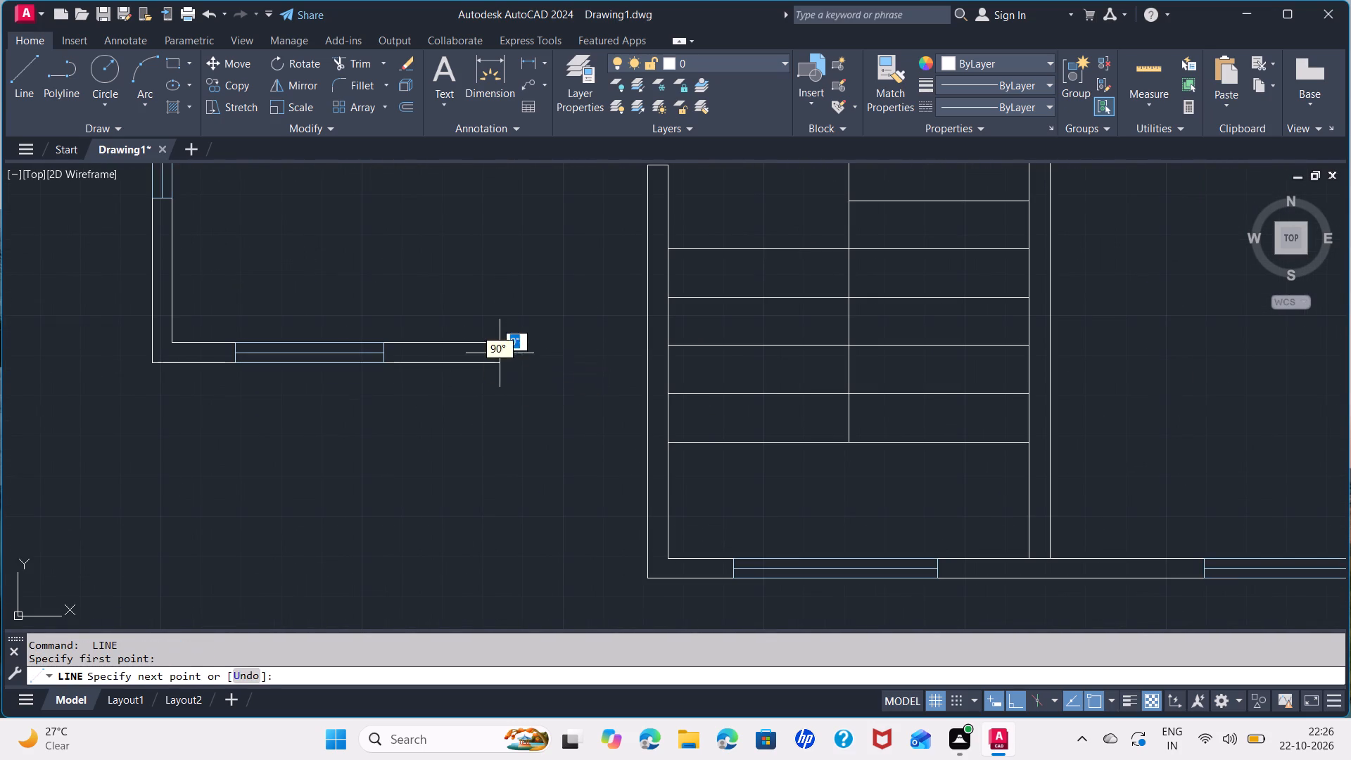
click(652, 350)
key(space)
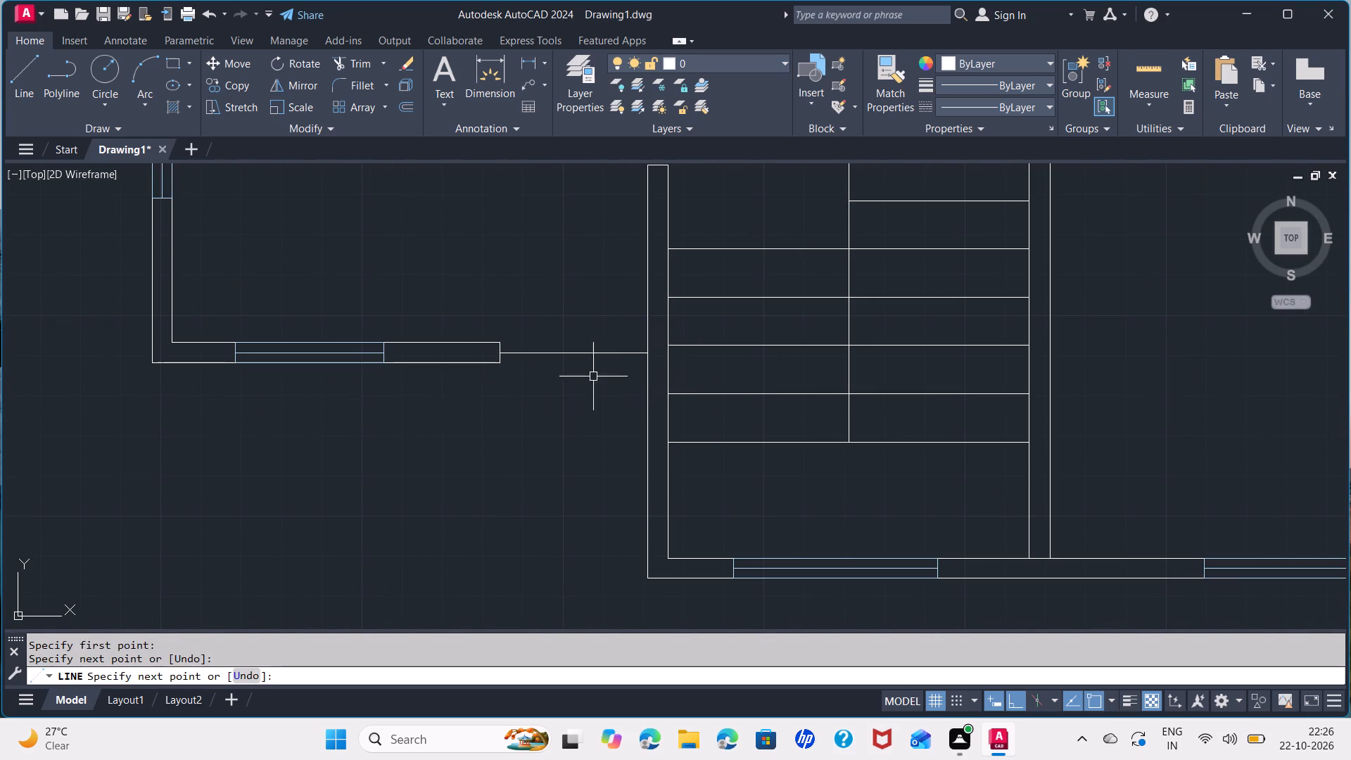
Draw a vertical door line from the wall end between the middle and small right-hand rooms down to the bottom wall.
scroll(579, 296, down, 3)
middle_drag(580, 263, 343, 621)
scroll(581, 532, up, 2)
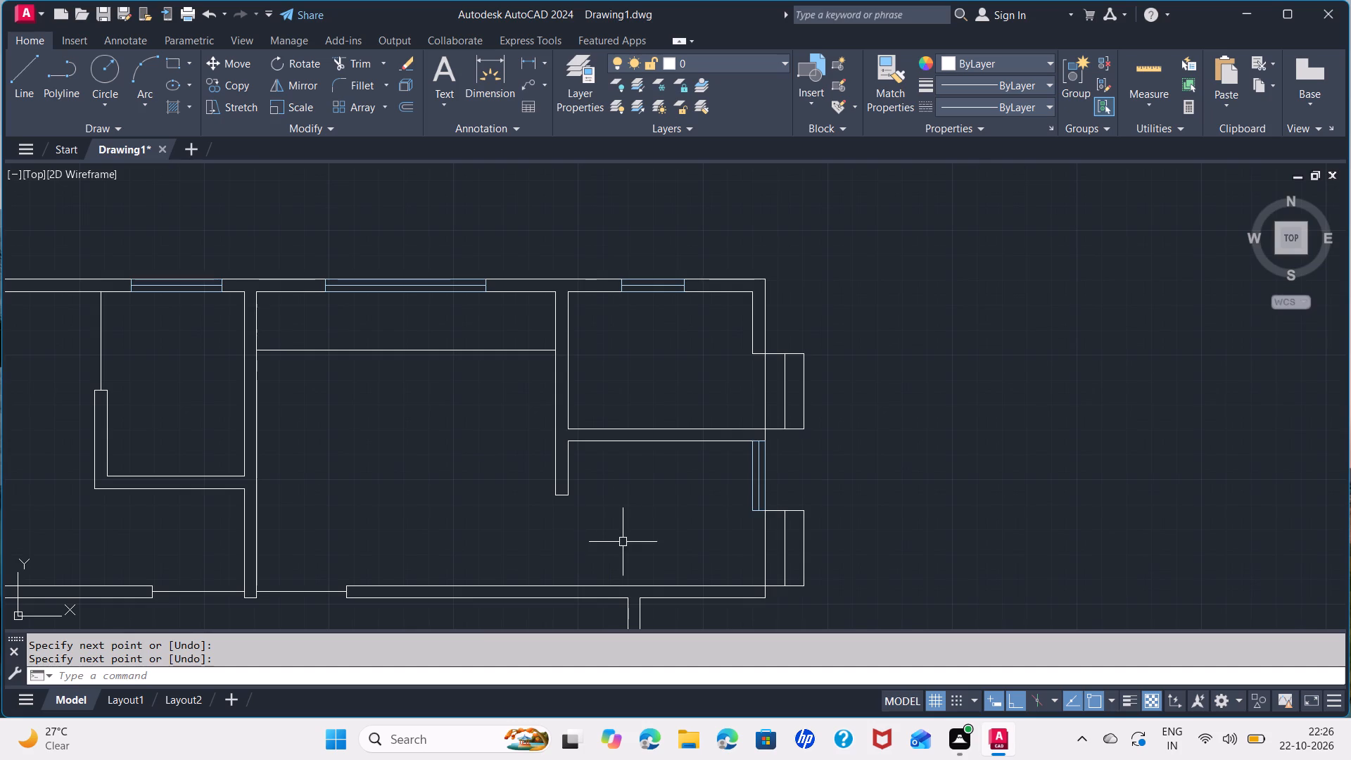
middle_drag(624, 540, 590, 488)
scroll(649, 501, up, 2)
scroll(649, 502, down, 1)
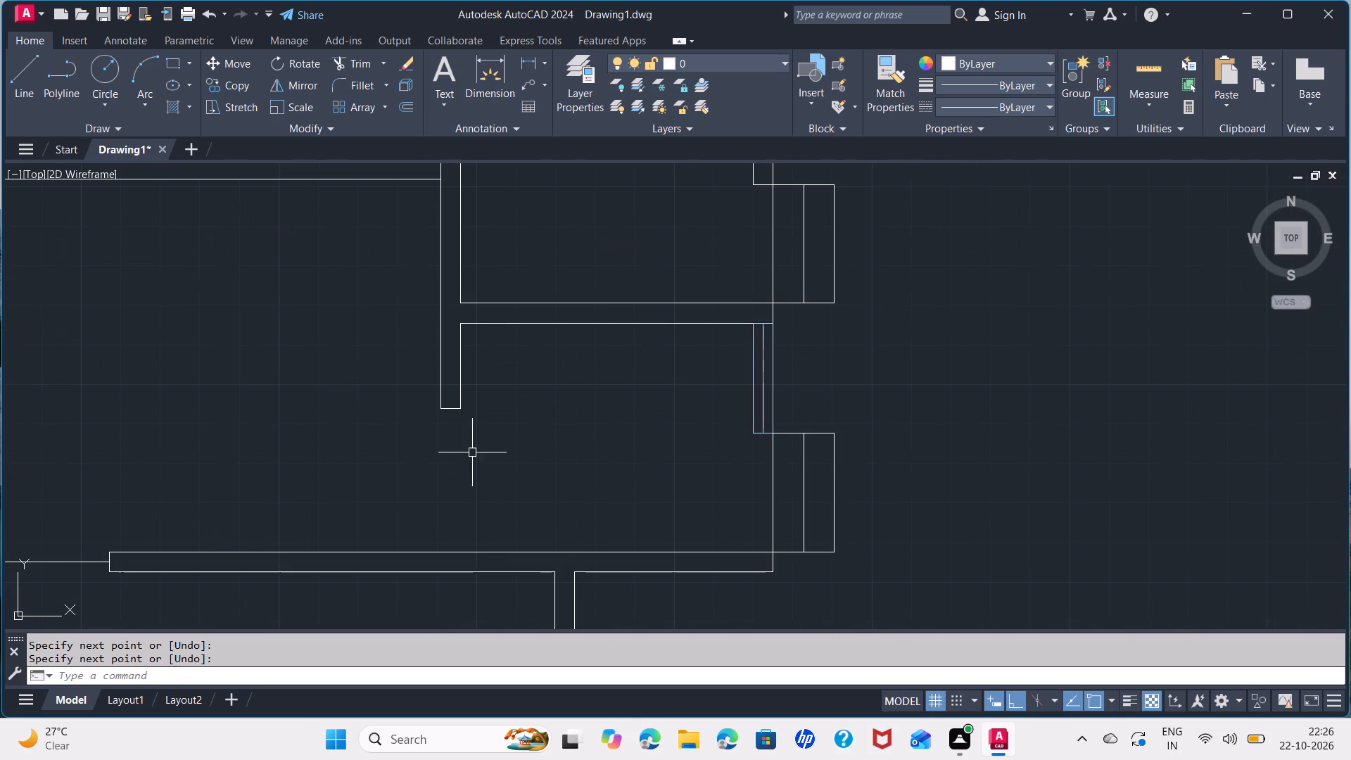
key(space)
click(455, 409)
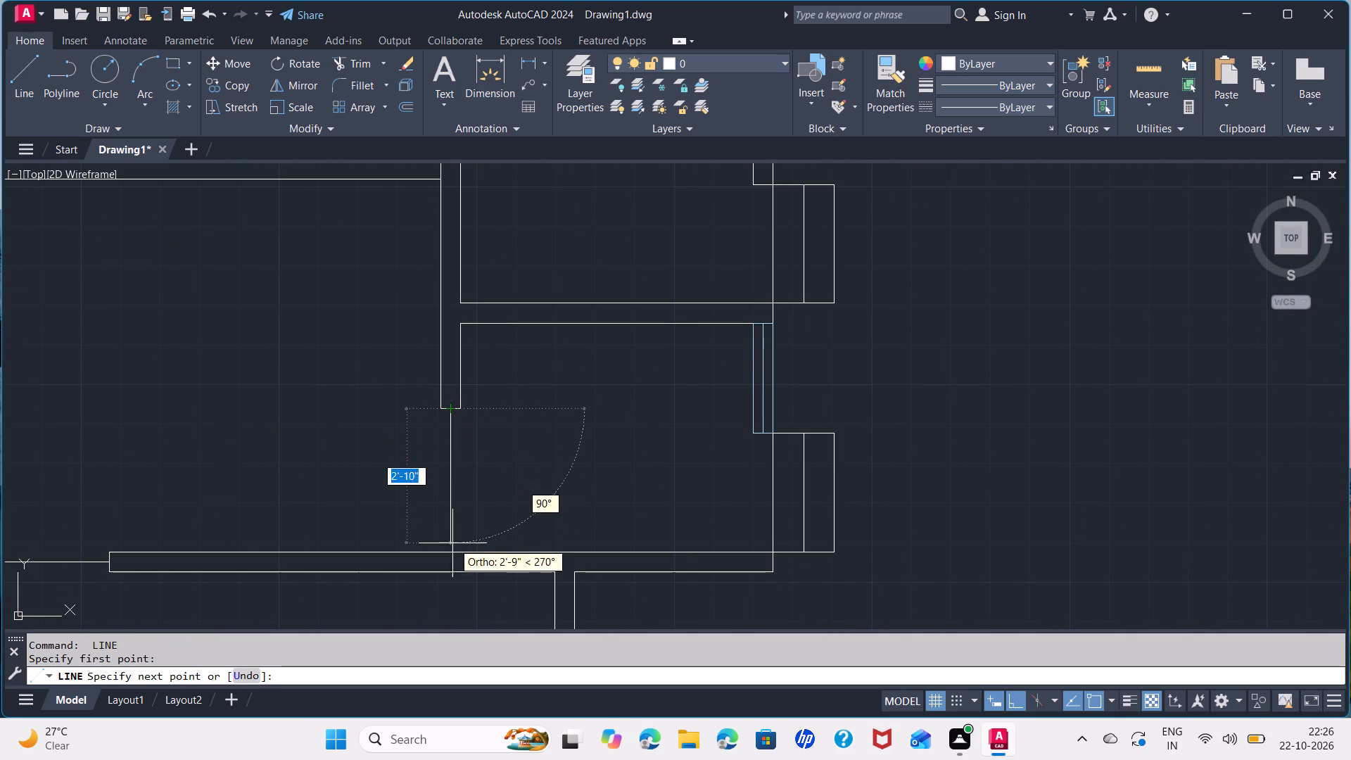
click(452, 548)
key(space)
Set the colour of the door line between the middle and small right-hand rooms to dark red 153,27,30.
scroll(582, 448, down, 2)
middle_drag(581, 443, 834, 438)
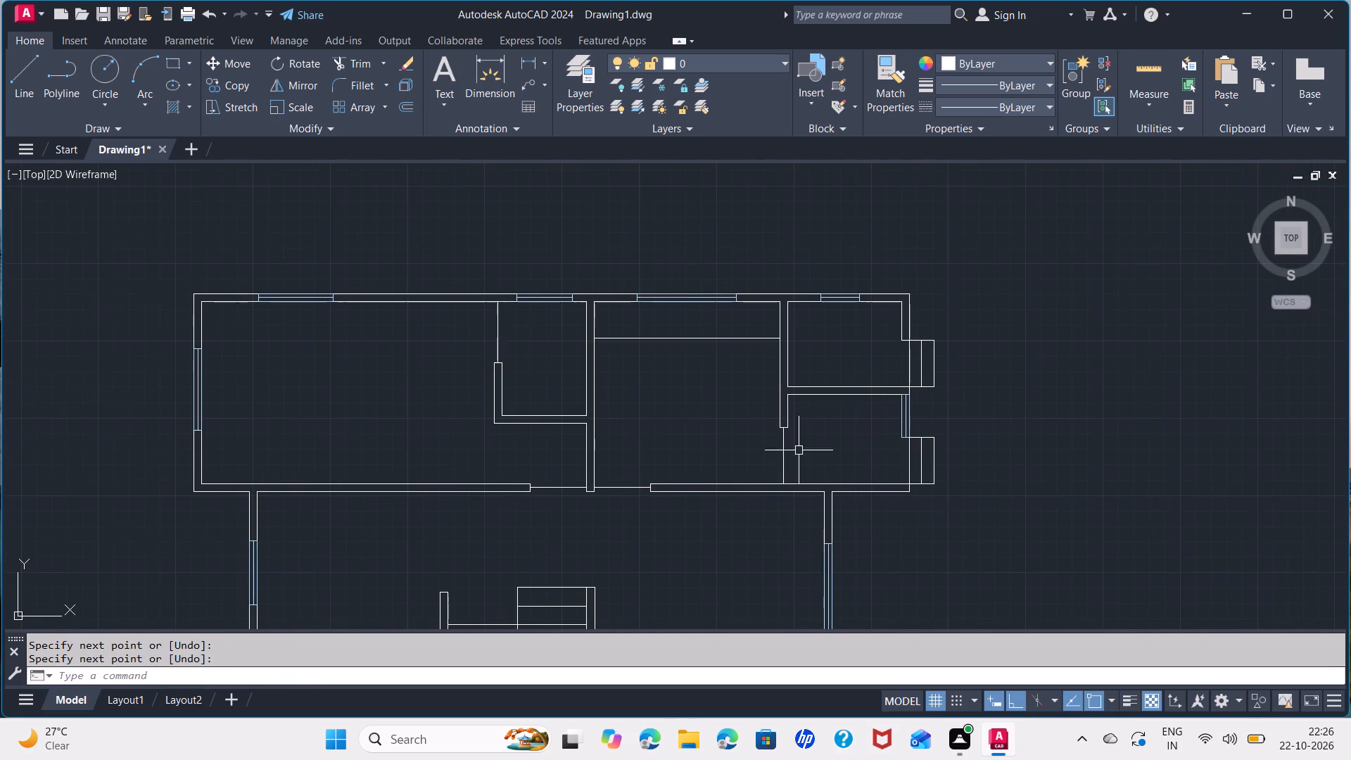
click(785, 458)
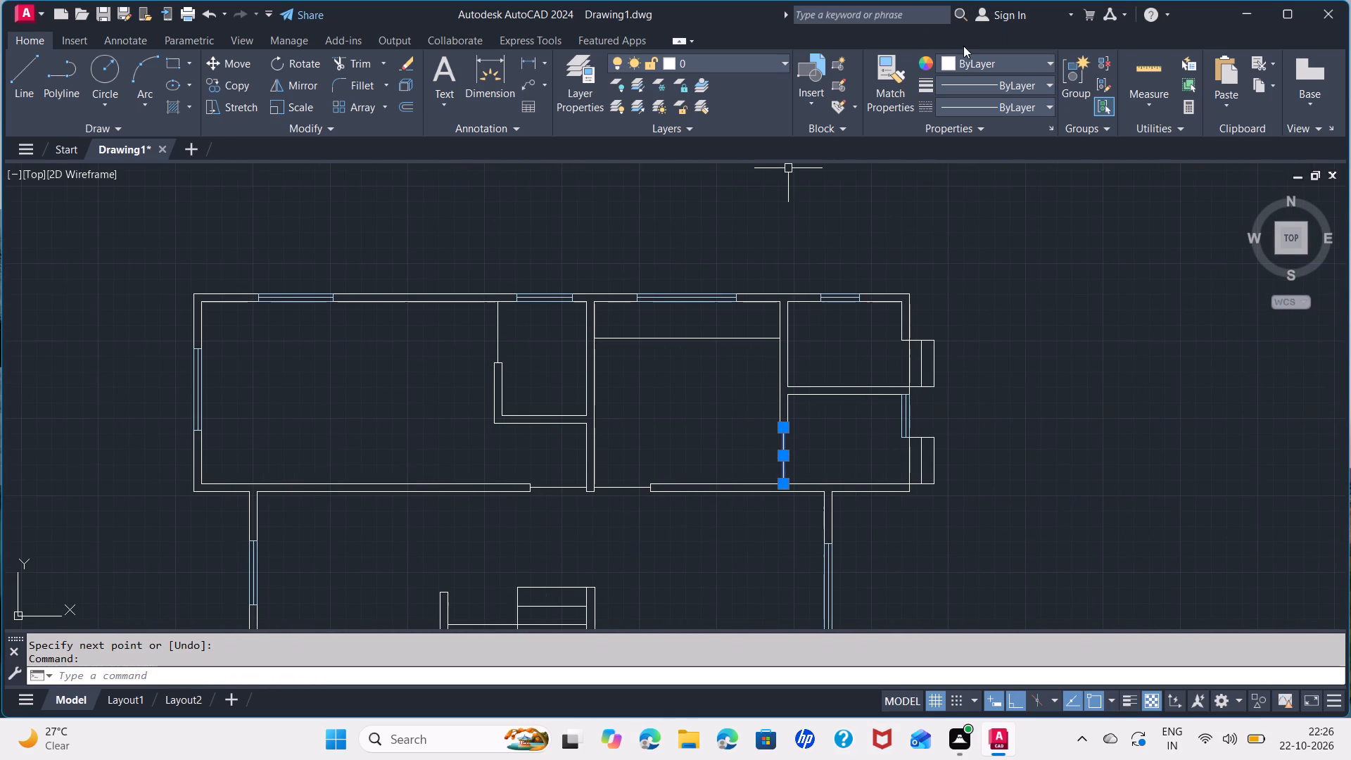
click(951, 65)
click(1000, 125)
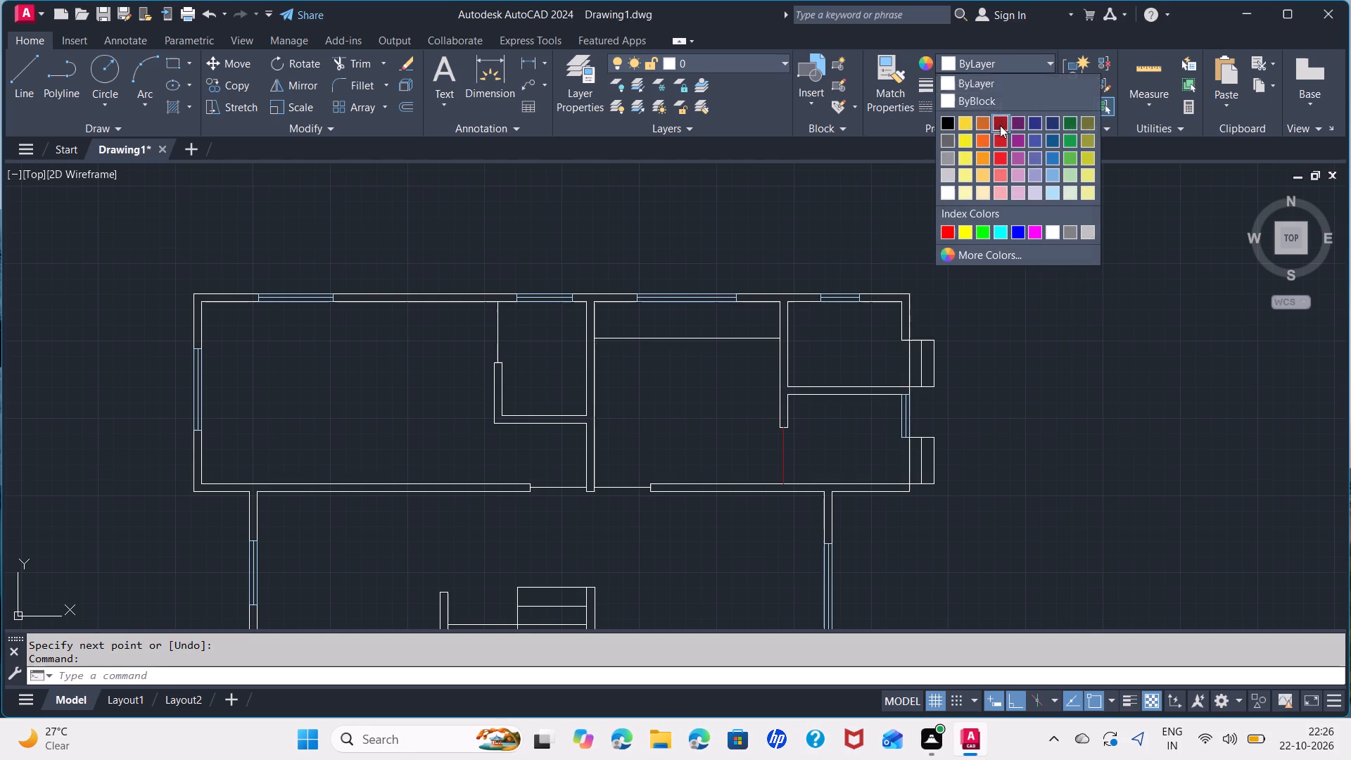
scroll(795, 446, up, 1)
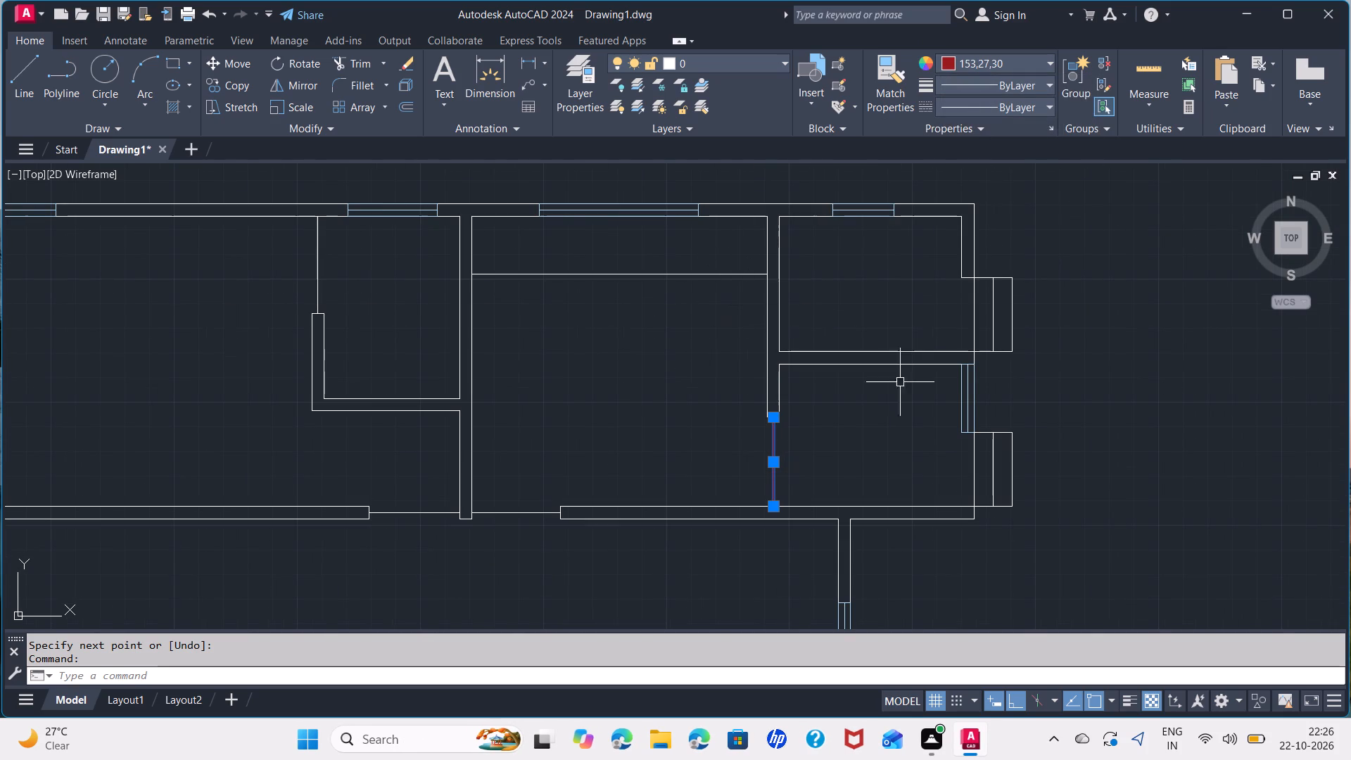
click(976, 316)
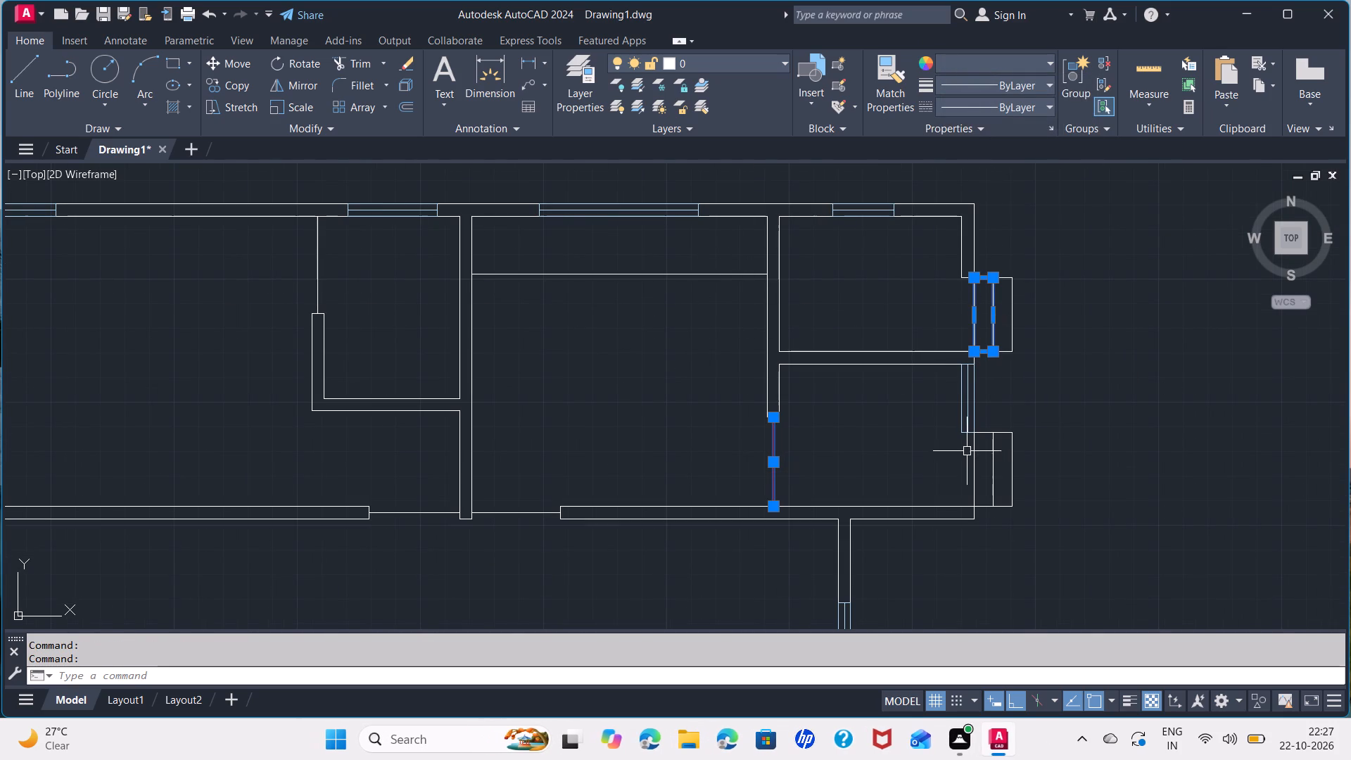
key(Escape)
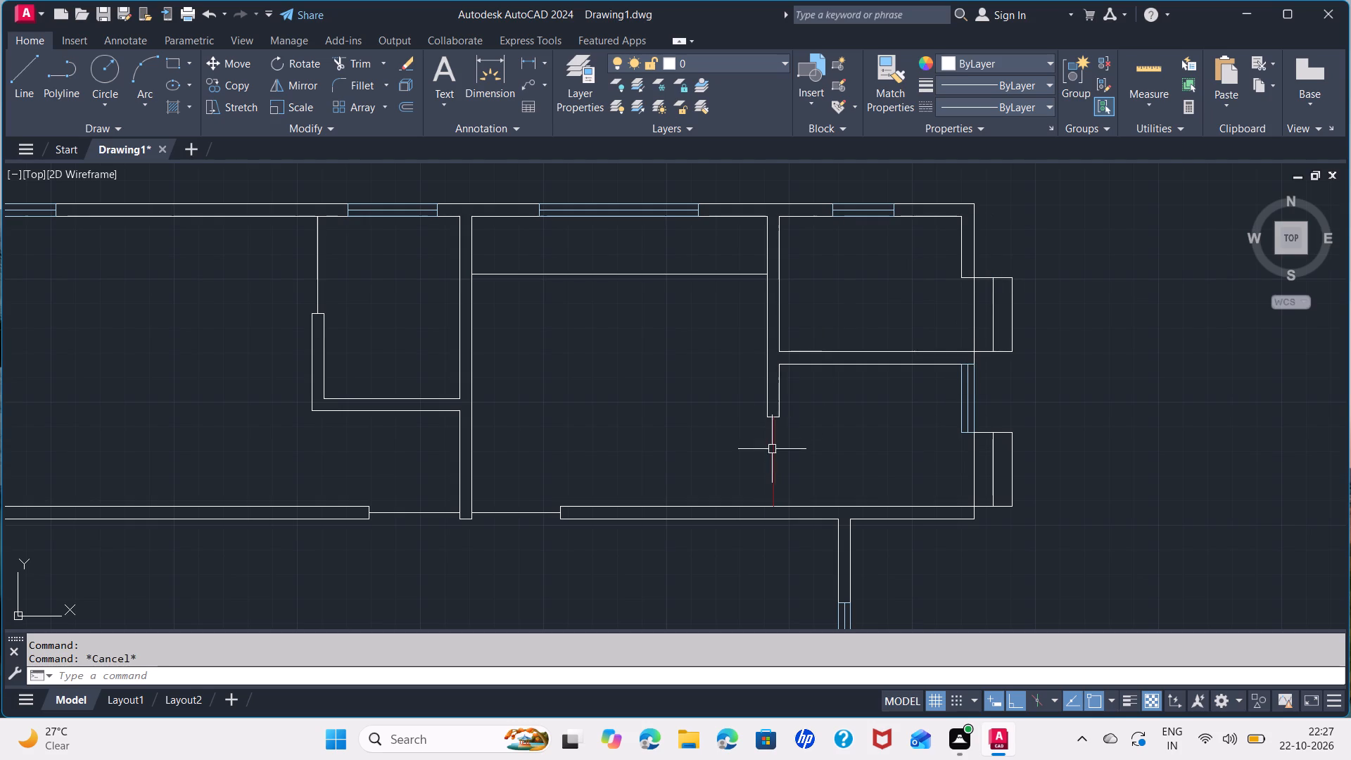
Match the dark-red door line's properties to the other four door lines, including the one beside the staircase.
click(773, 462)
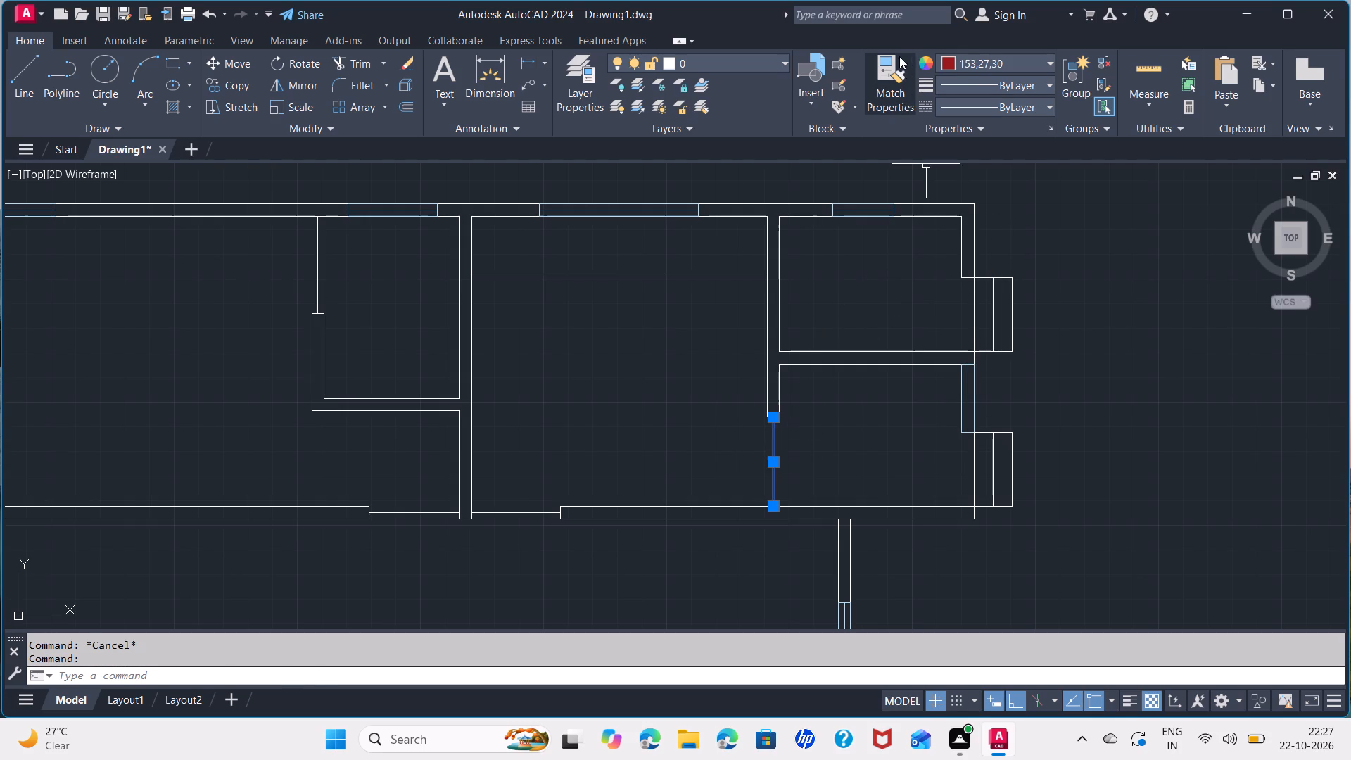
click(899, 56)
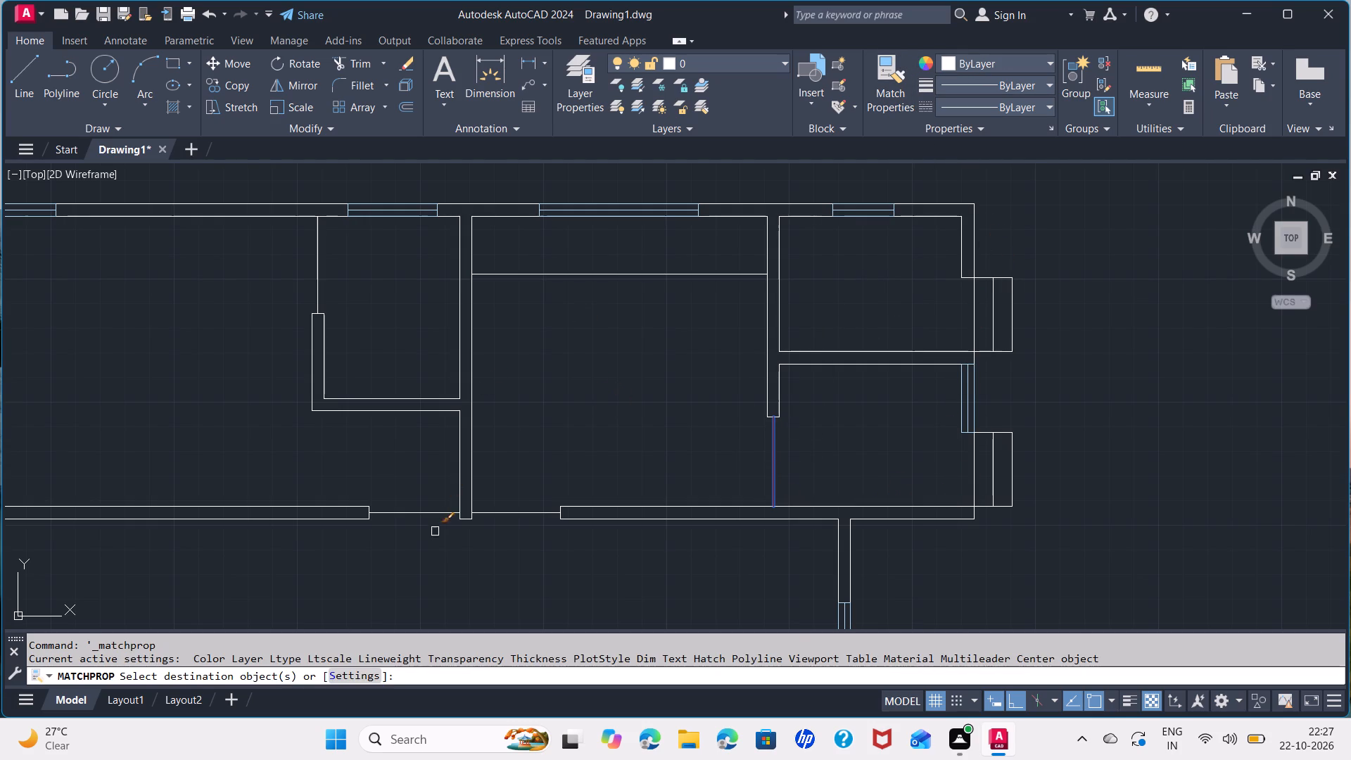
click(440, 512)
click(503, 512)
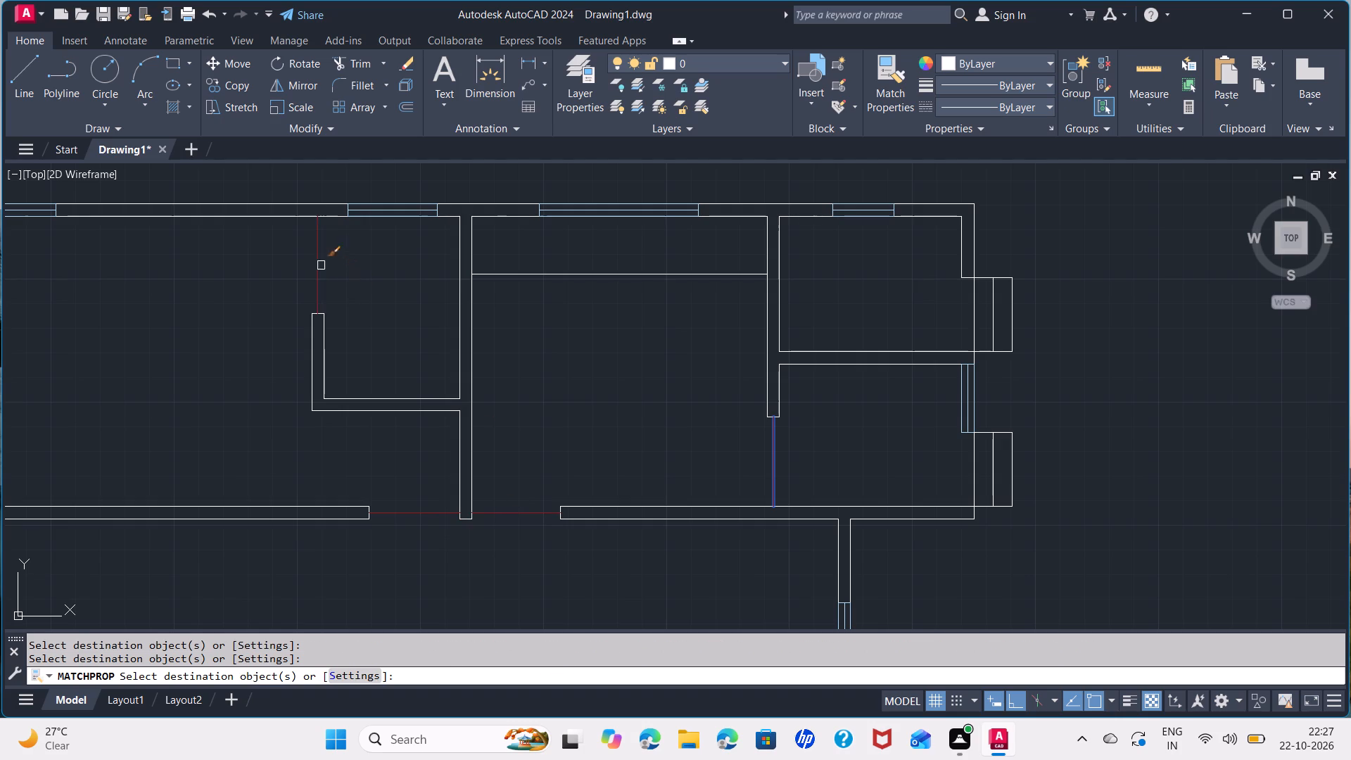
click(321, 263)
middle_drag(500, 545, 692, 358)
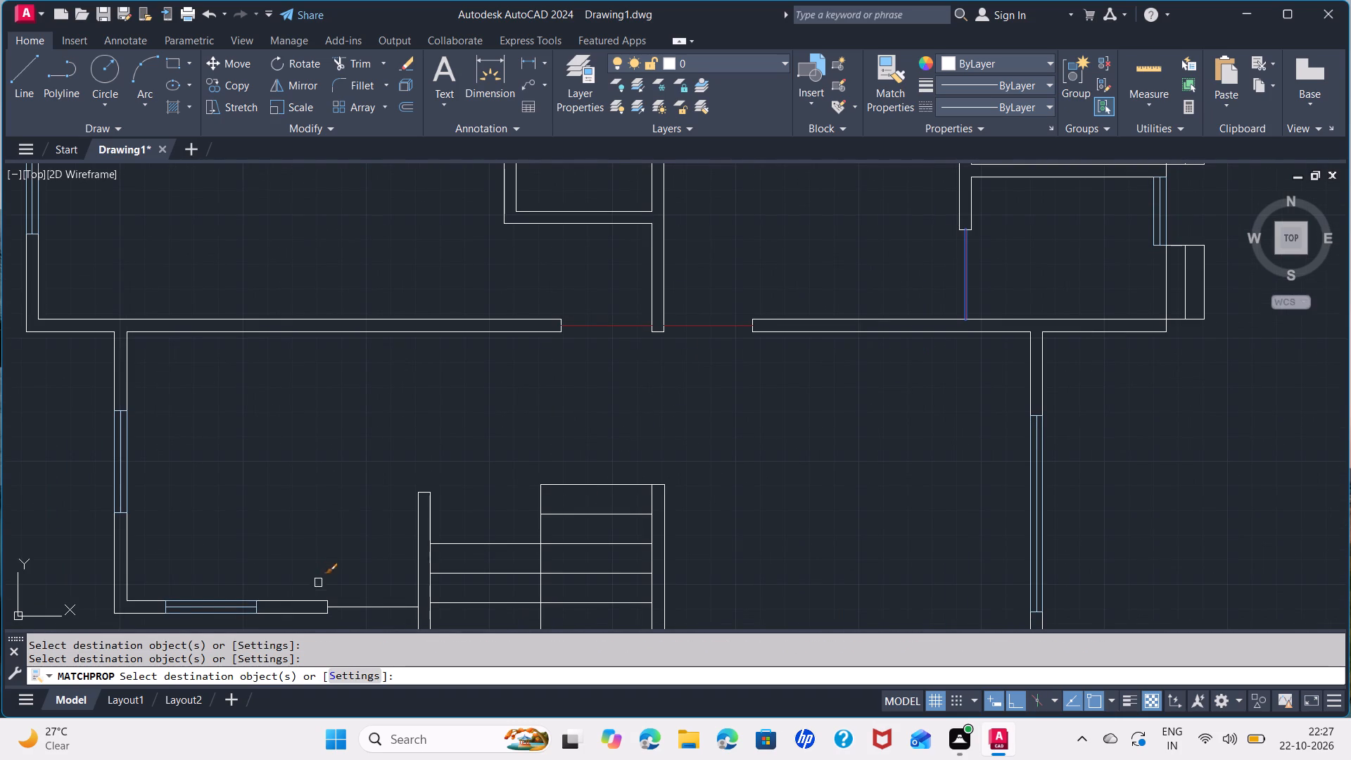
click(370, 603)
click(371, 612)
click(370, 609)
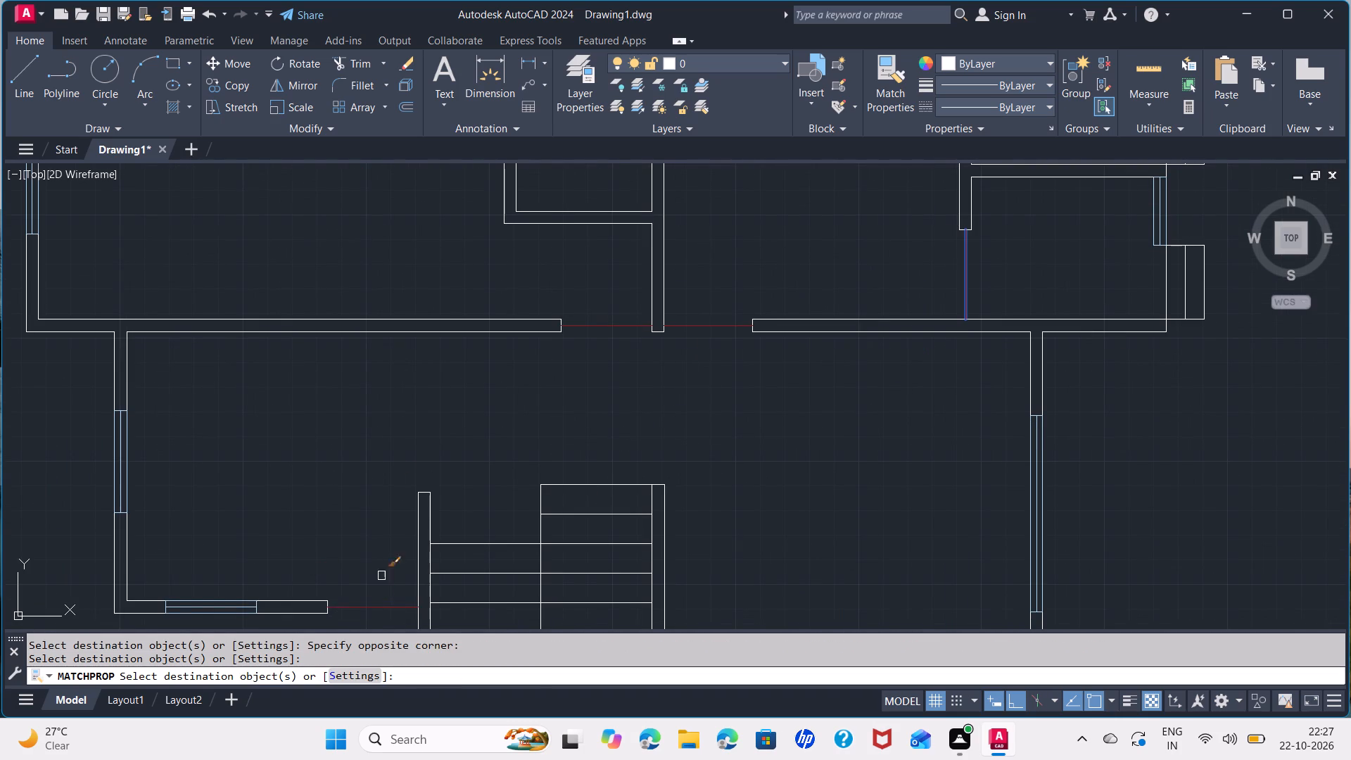
scroll(392, 426, down, 1)
middle_drag(392, 417, 398, 353)
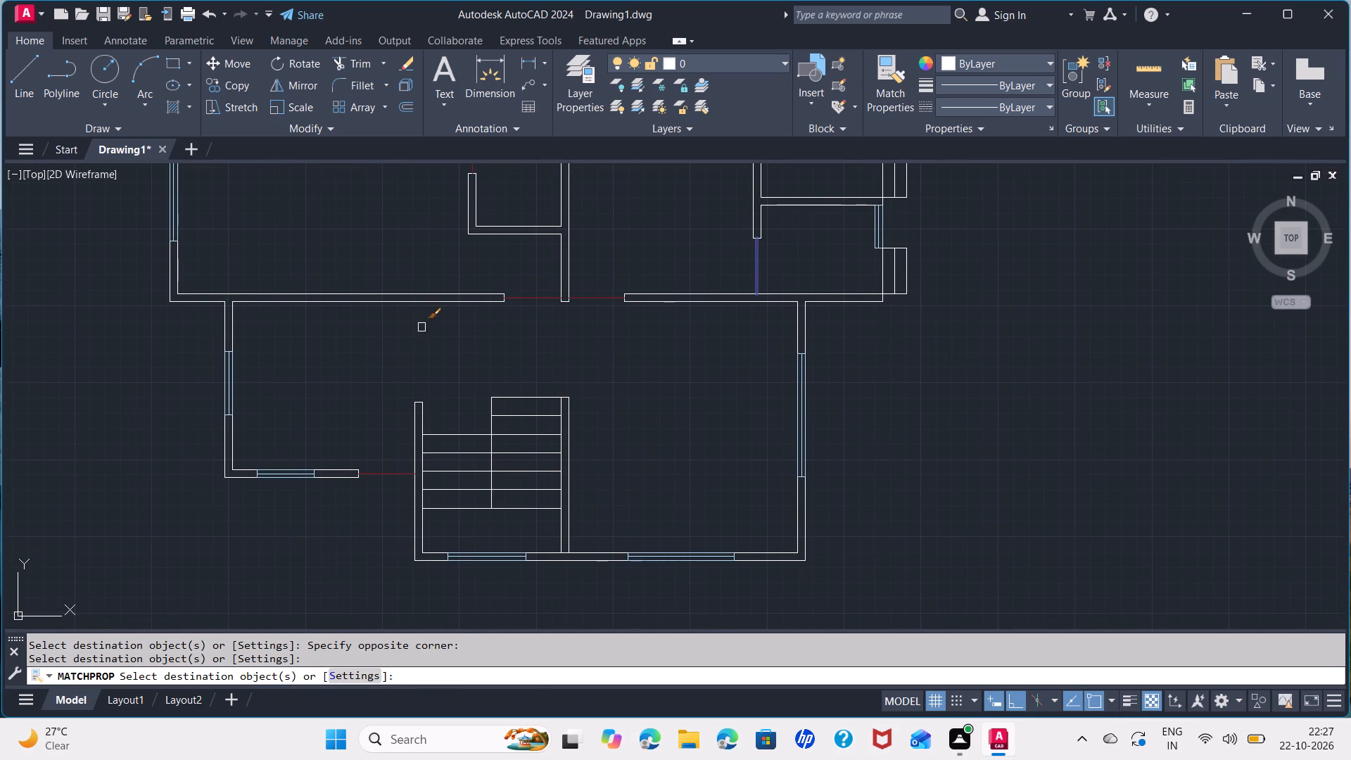
key(Escape)
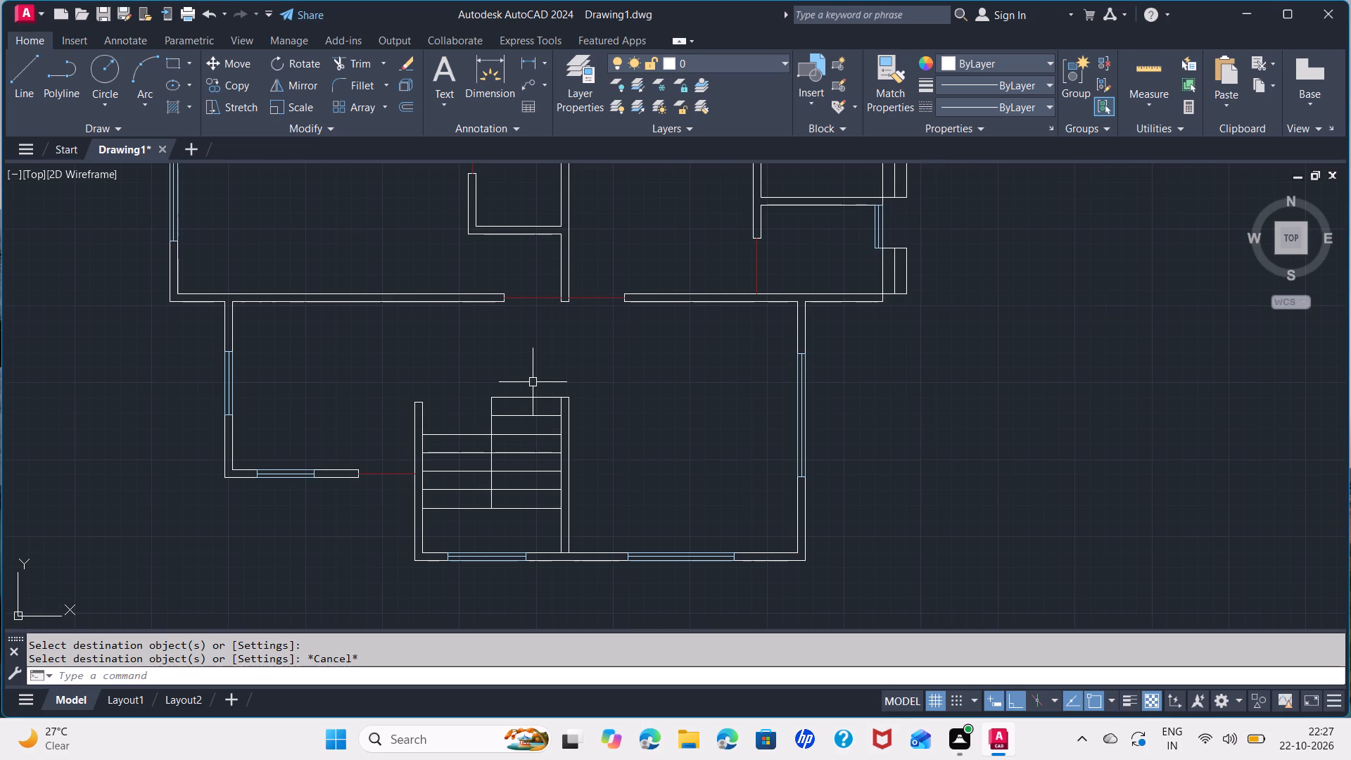
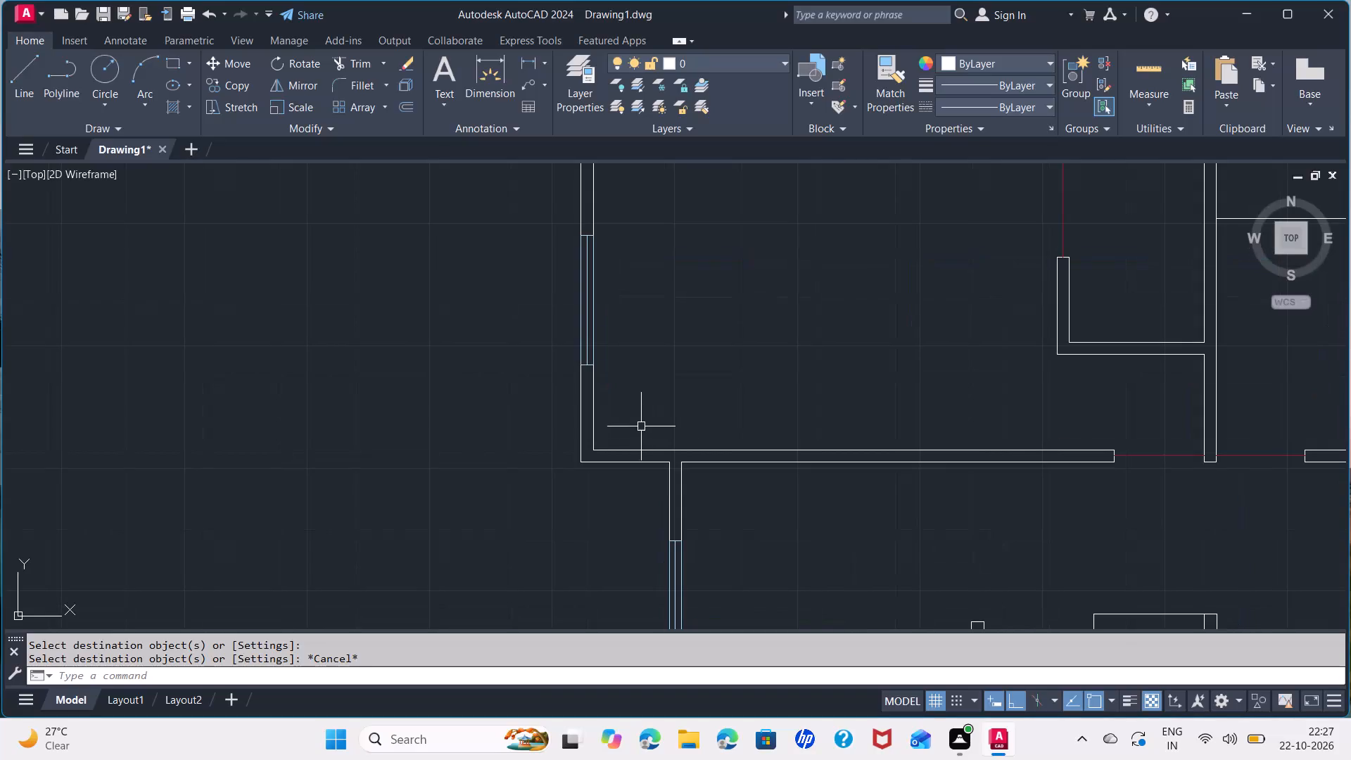
Hatch the walls of the upper rooms with the AR-BRSTD pattern, colour black 0,0,0 on background 242,113,114.
click(181, 103)
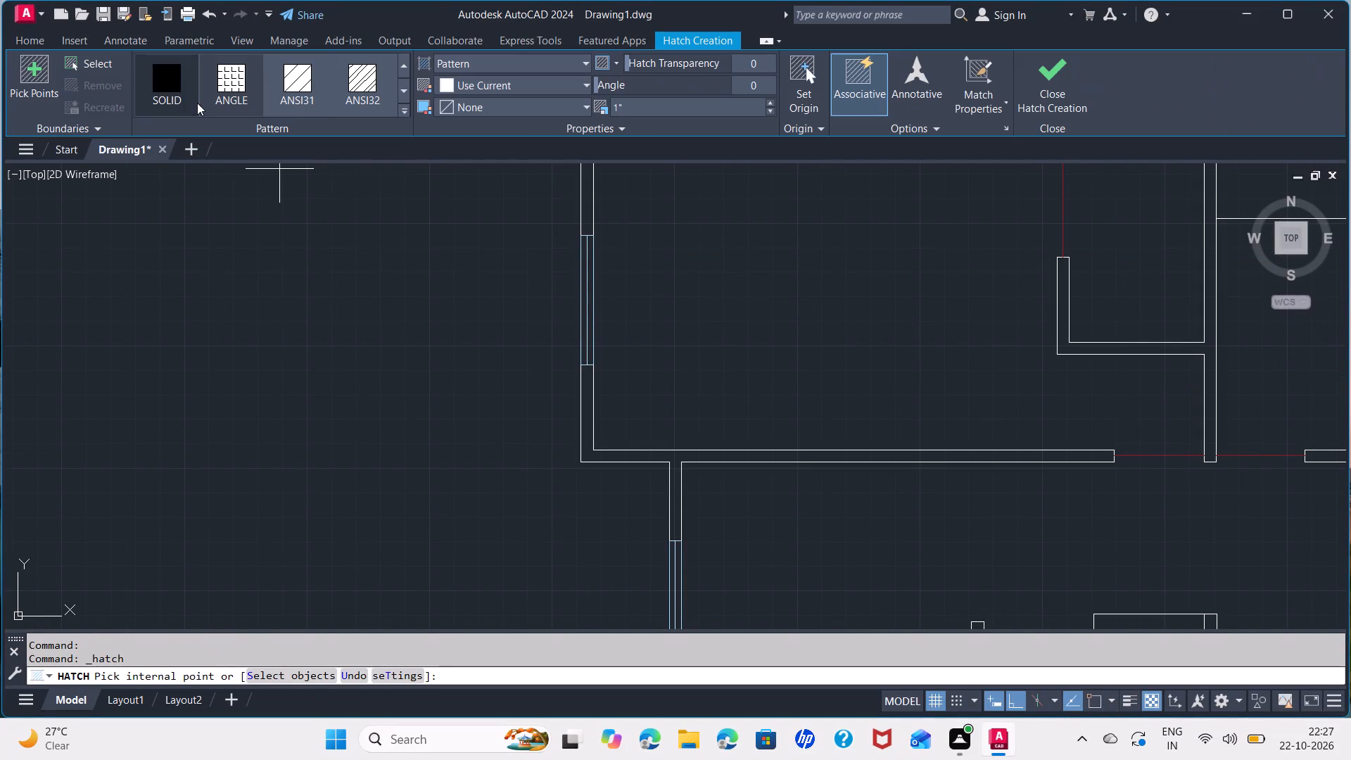
click(402, 109)
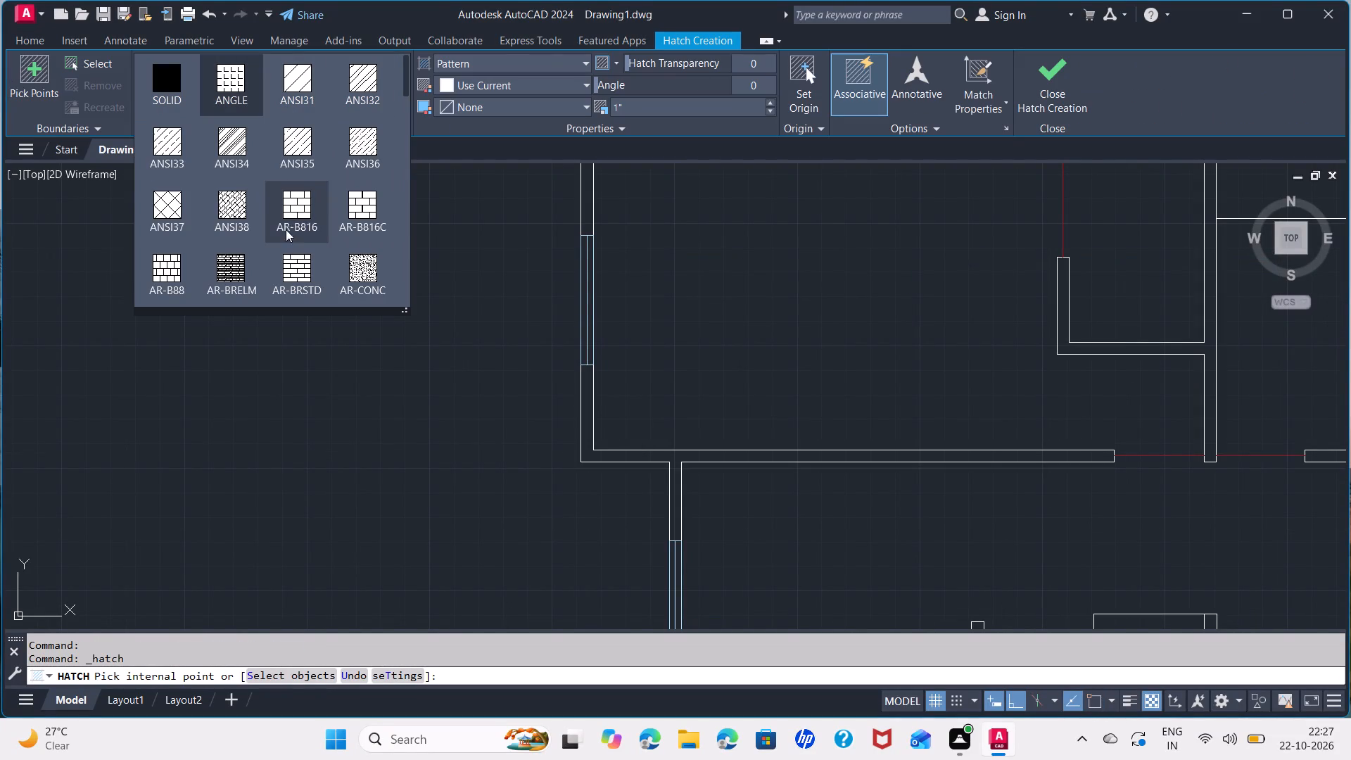
click(300, 267)
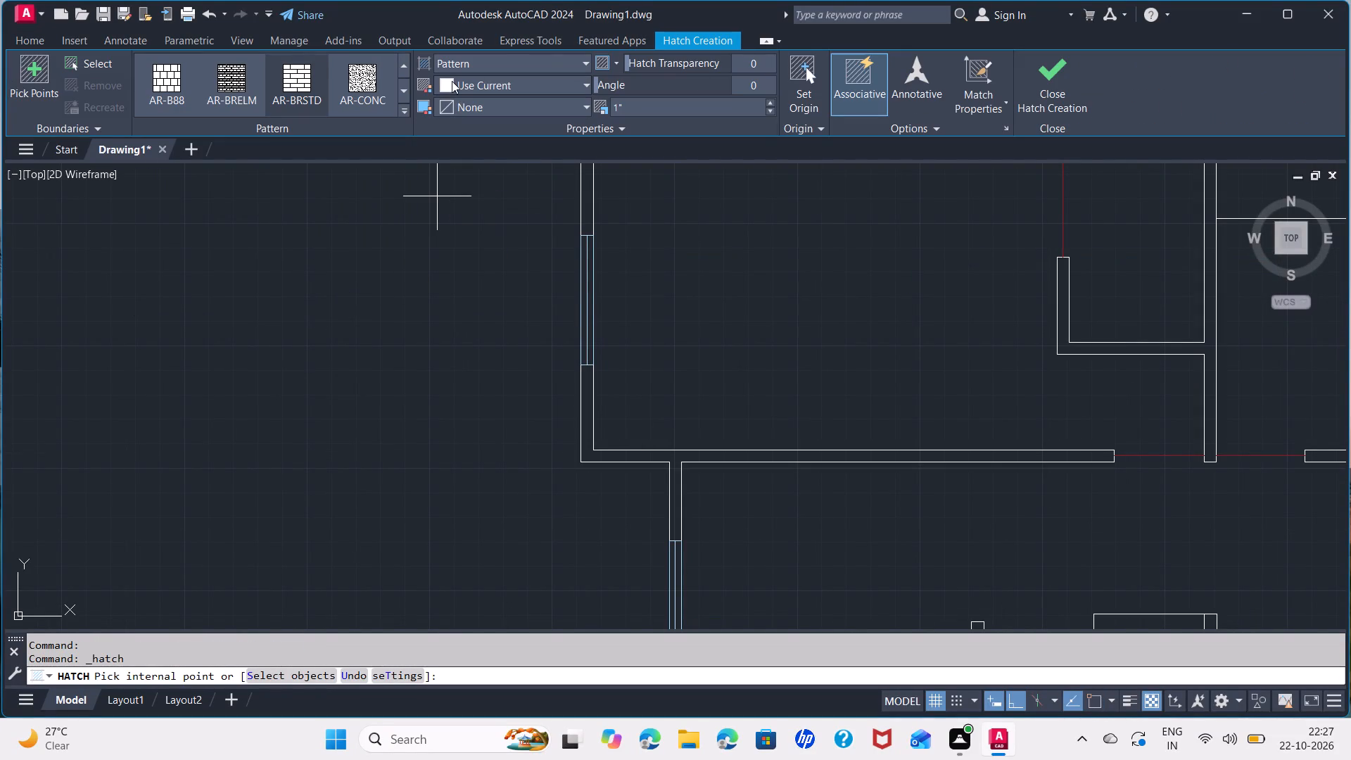
click(452, 80)
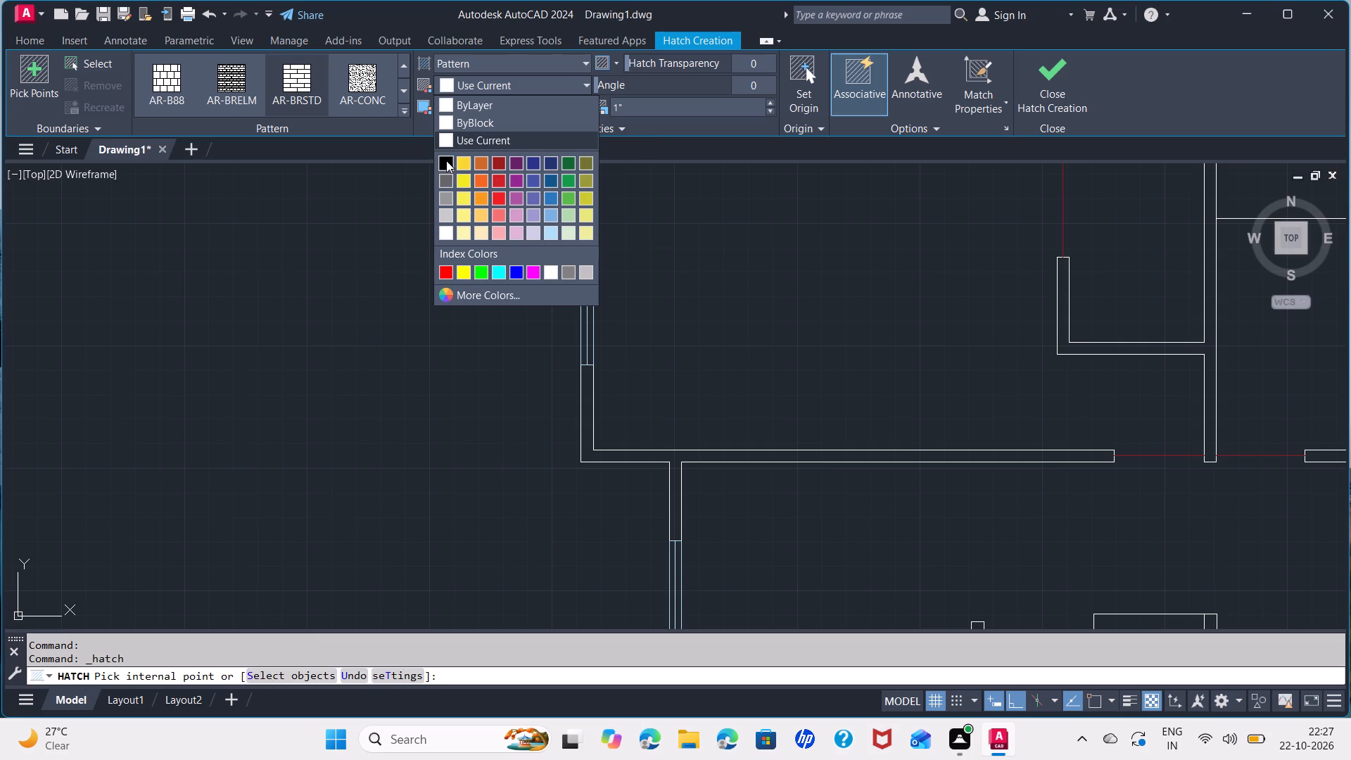
click(442, 160)
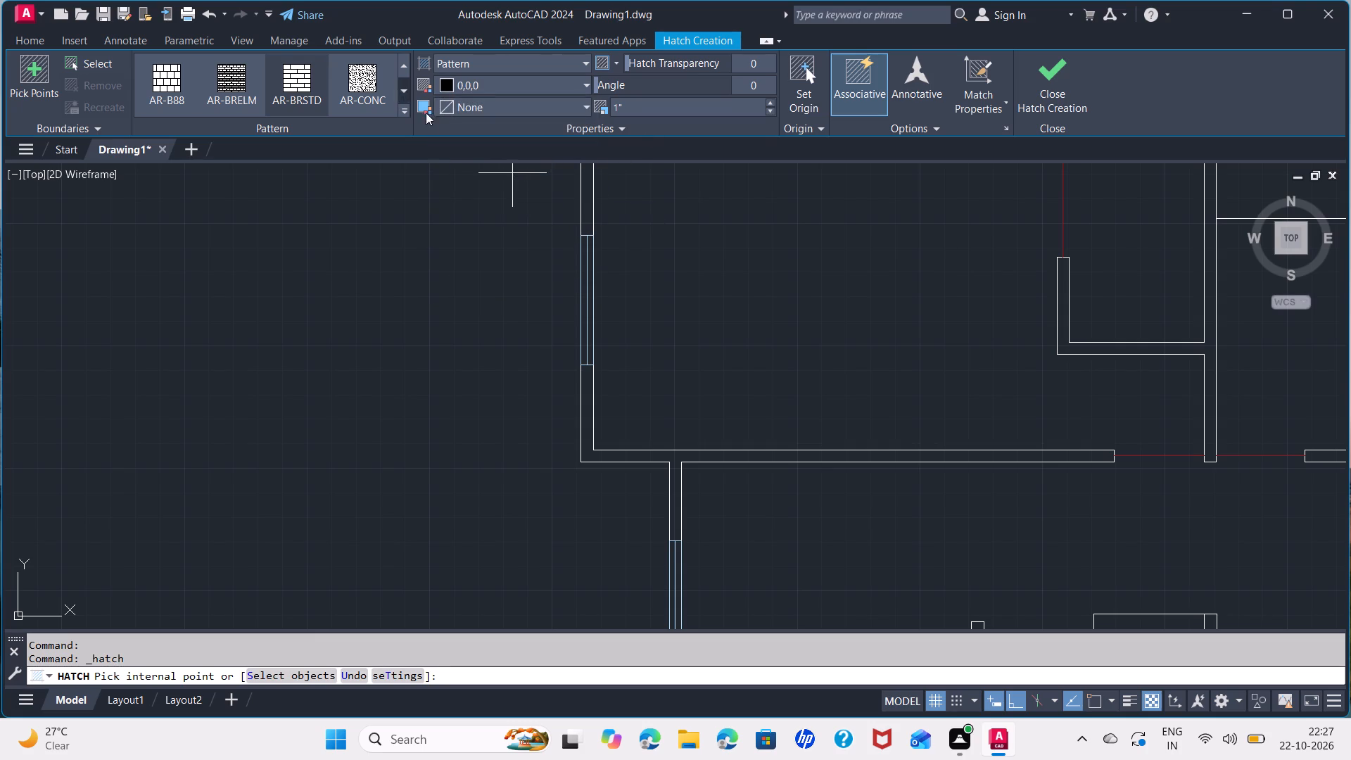
click(447, 112)
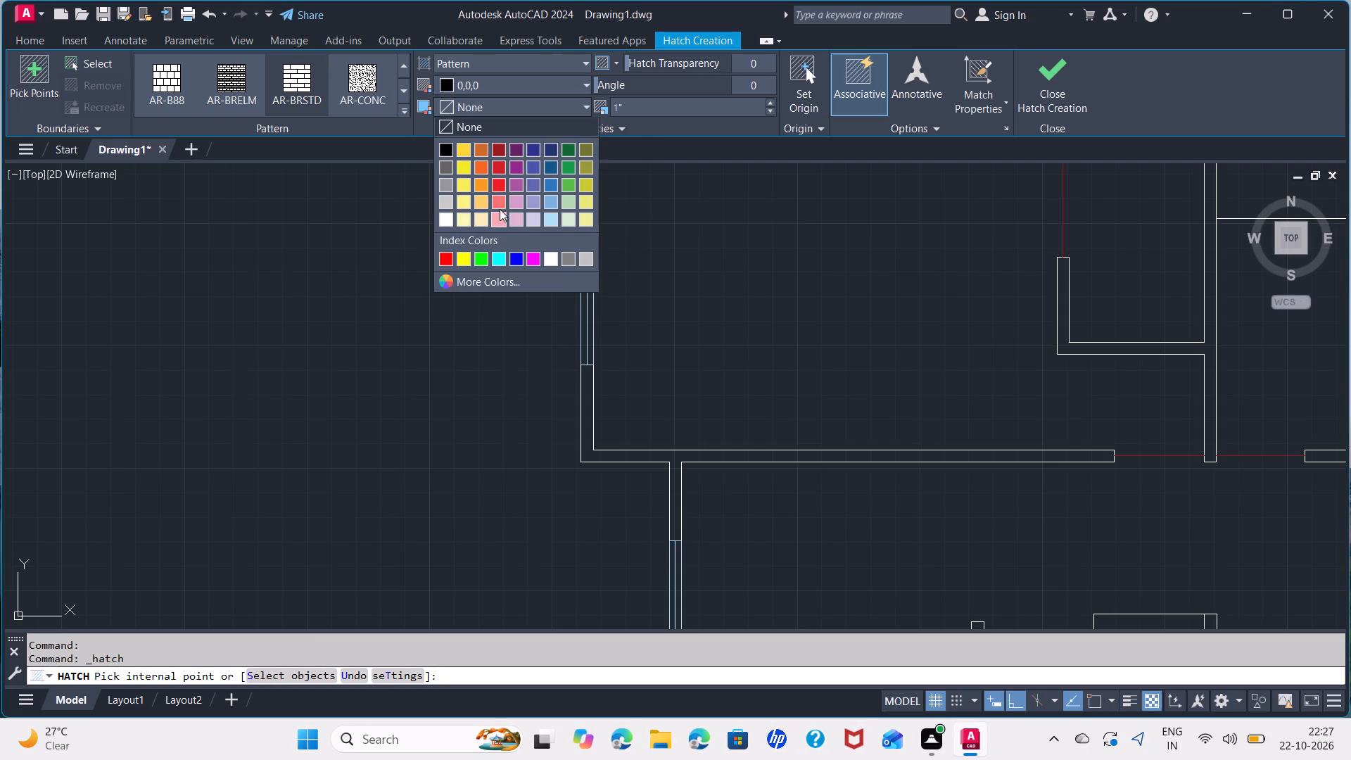
click(499, 199)
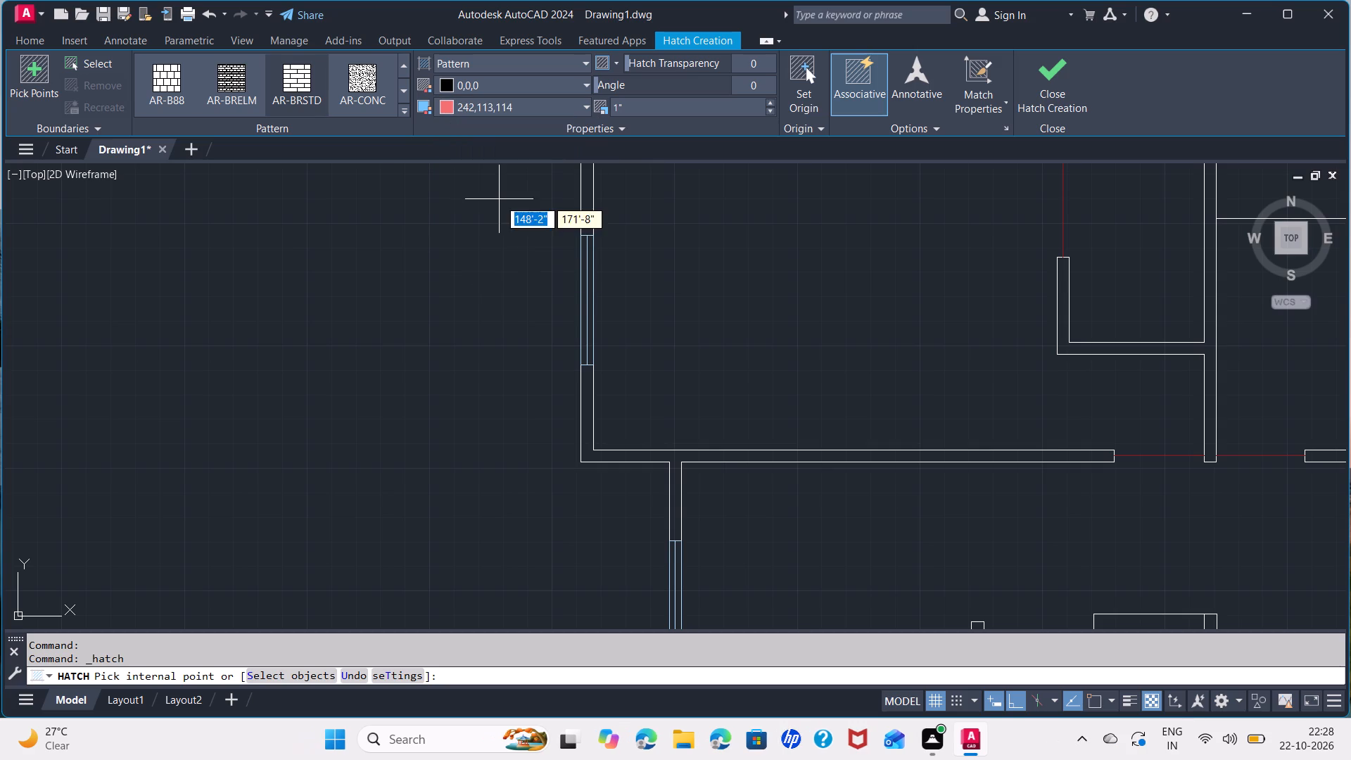
click(583, 420)
middle_drag(661, 198, 708, 386)
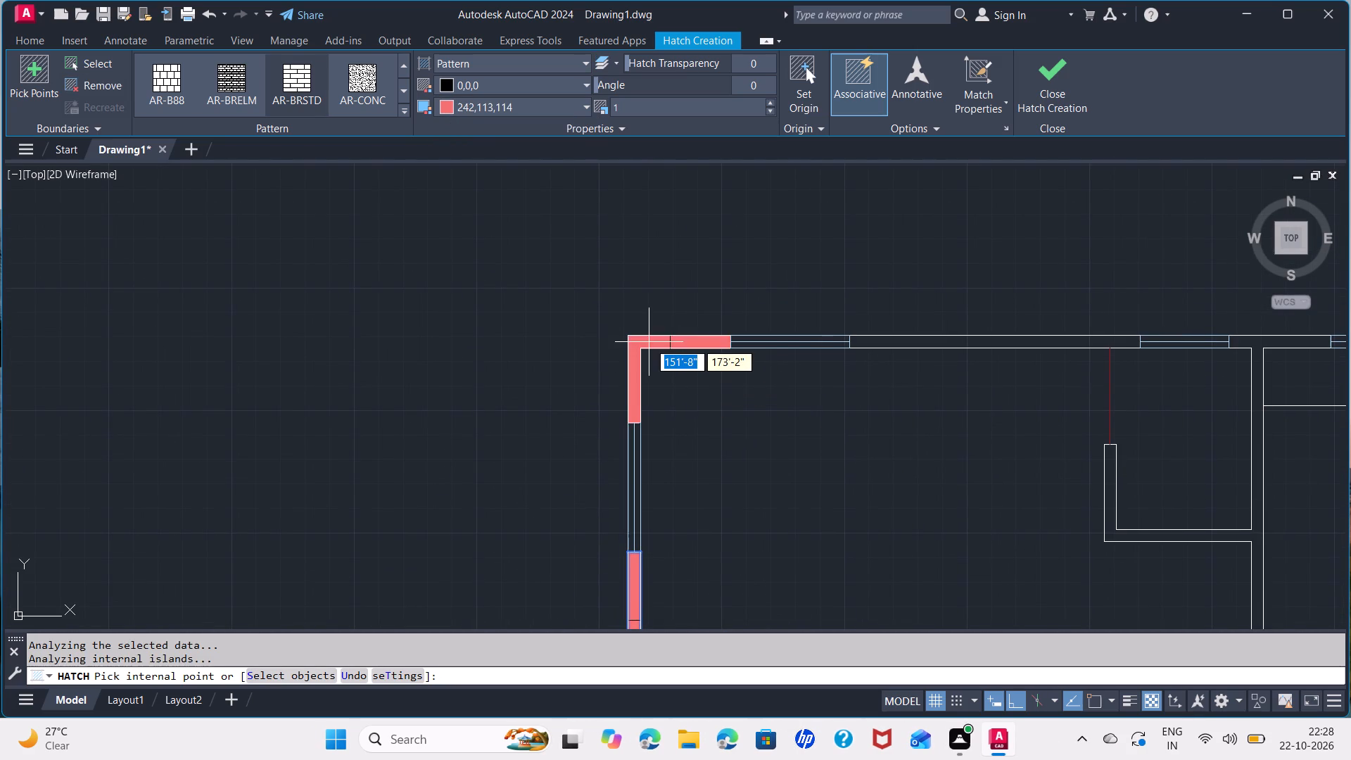
click(649, 342)
click(888, 343)
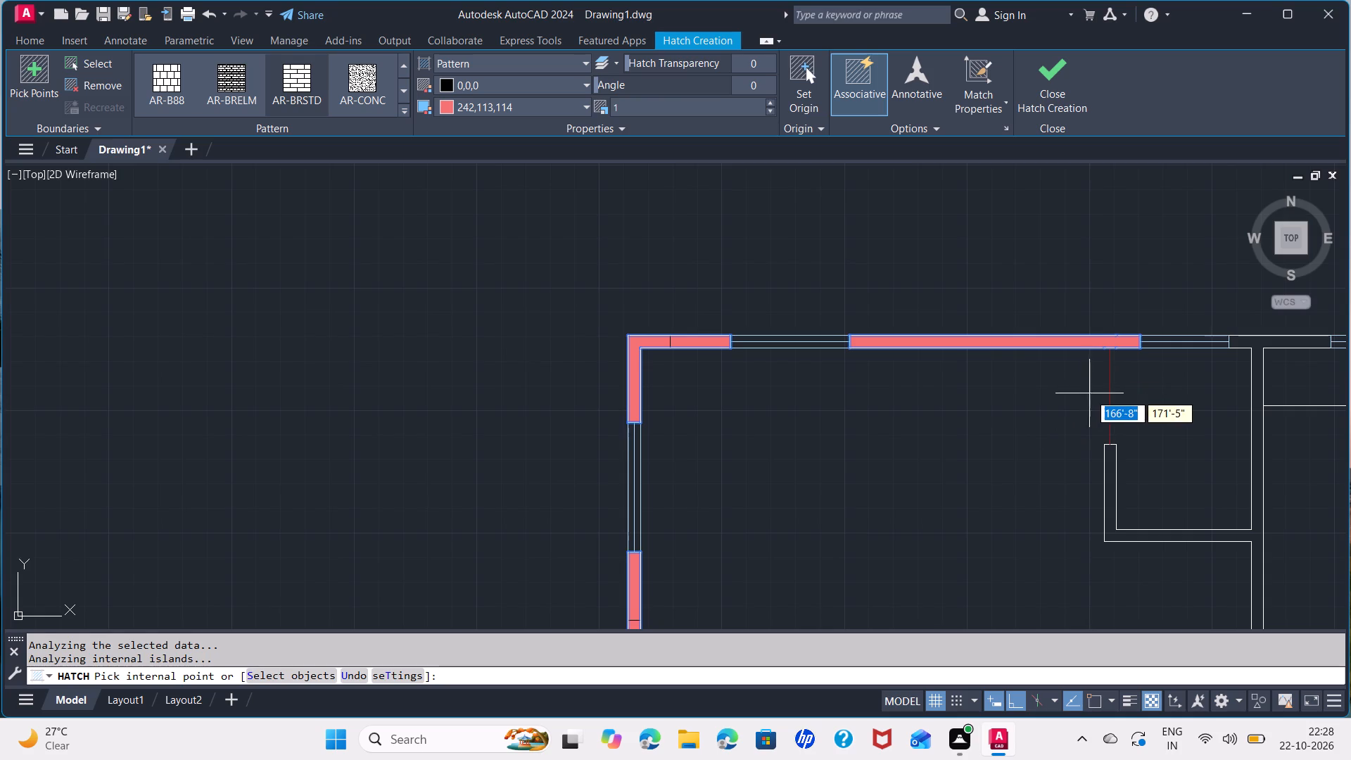
middle_drag(1089, 393, 470, 399)
click(629, 351)
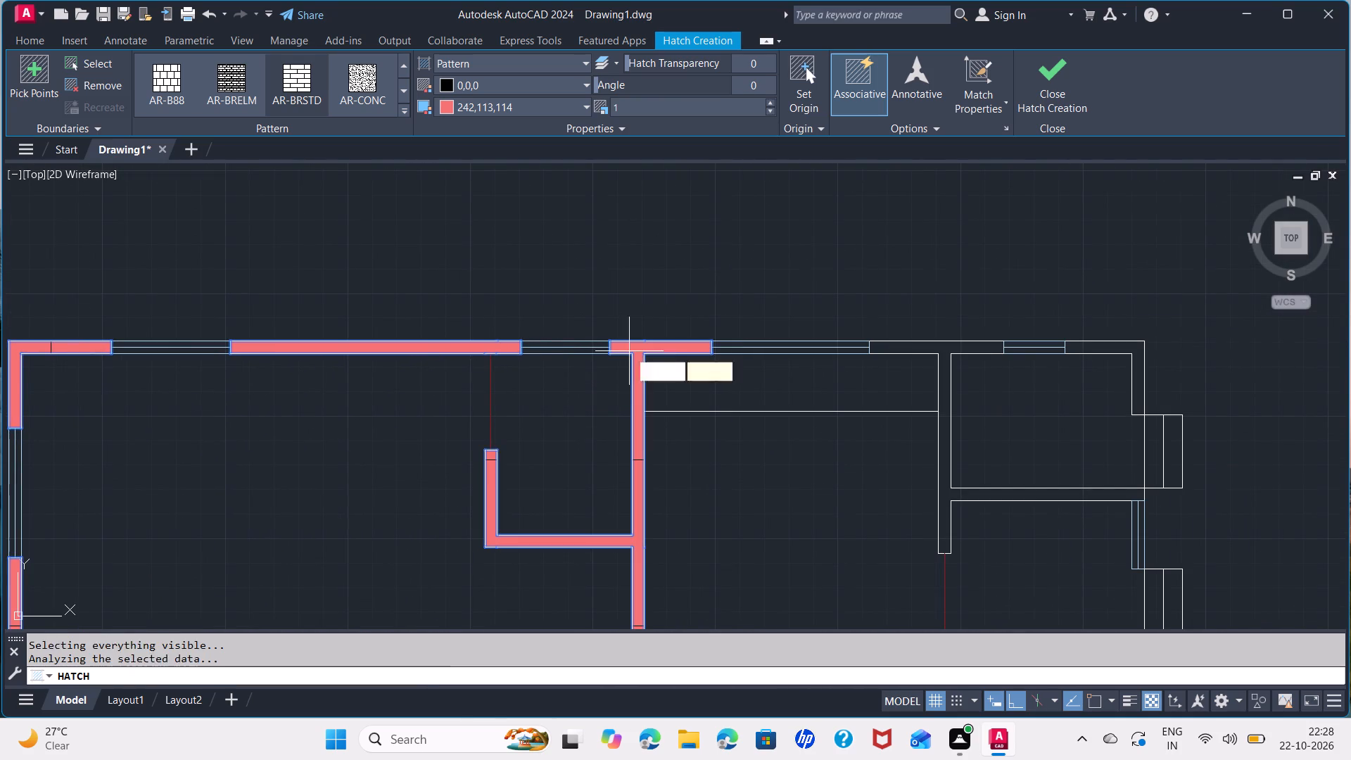
click(914, 346)
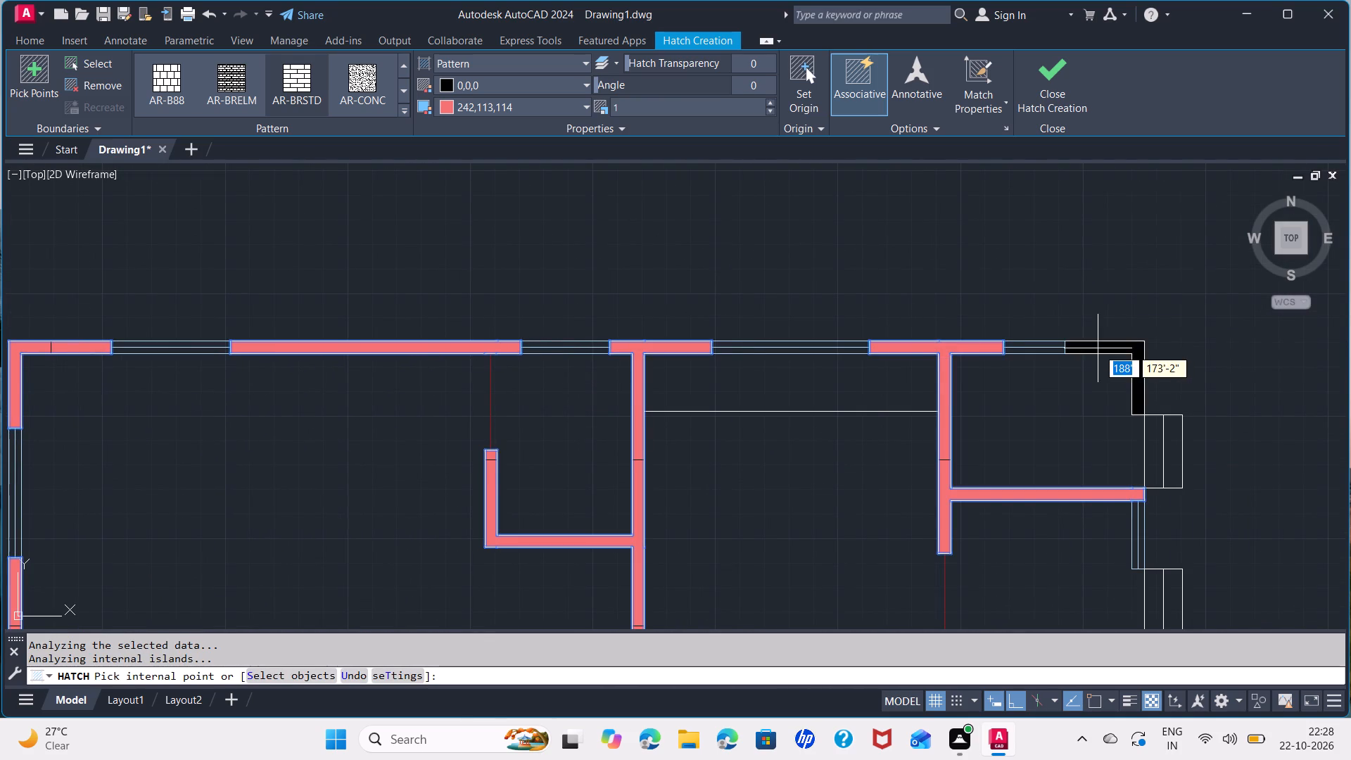
click(1109, 346)
Add the remaining walls of the lower rooms, including both staircase side walls, to the same brick hatch.
middle_drag(801, 555, 841, 180)
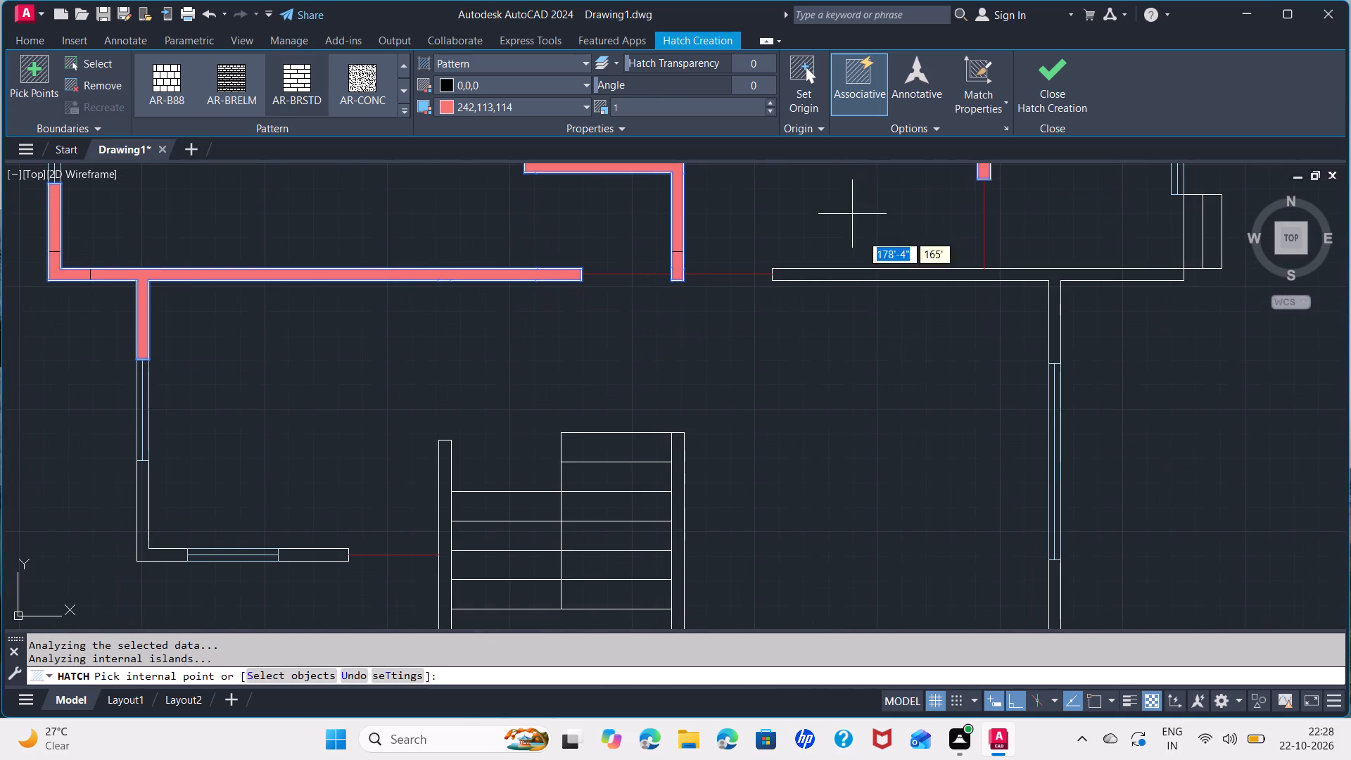
click(878, 278)
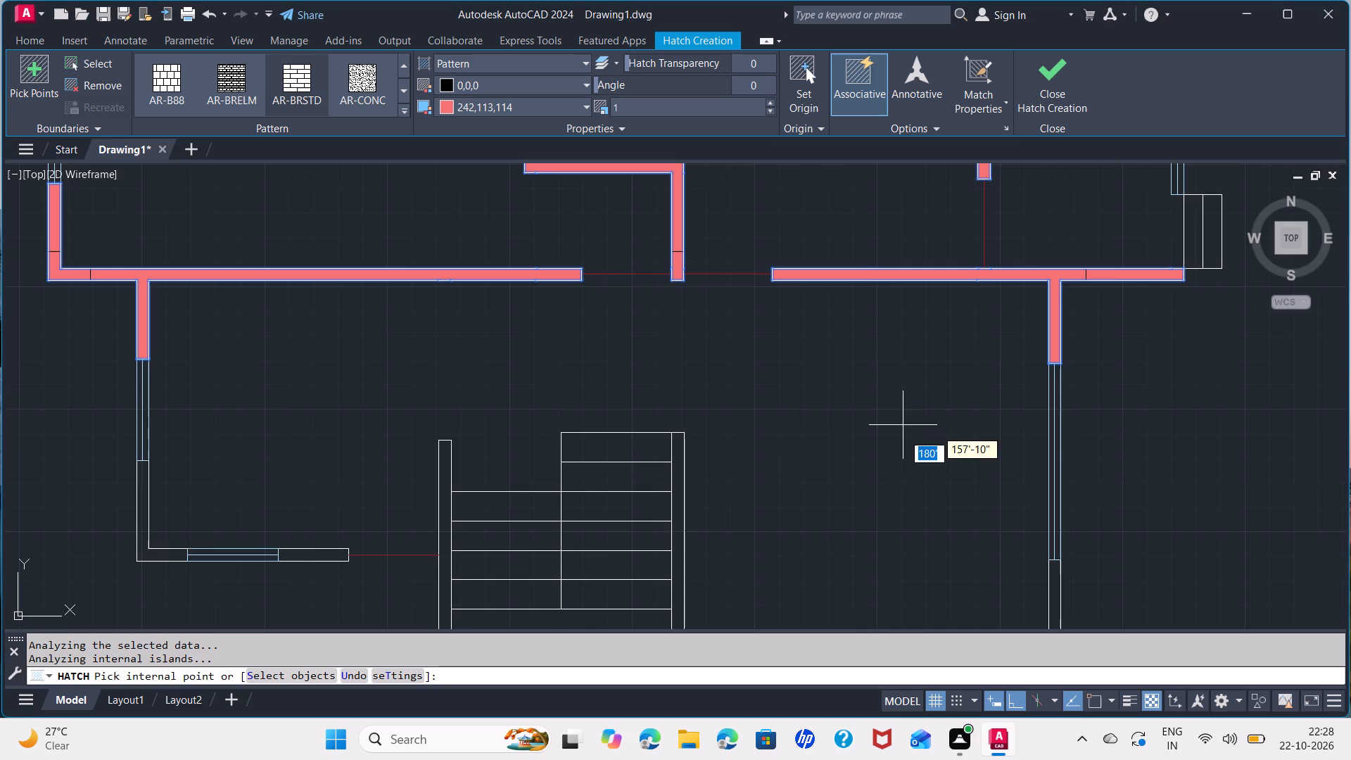
middle_drag(896, 466, 934, 201)
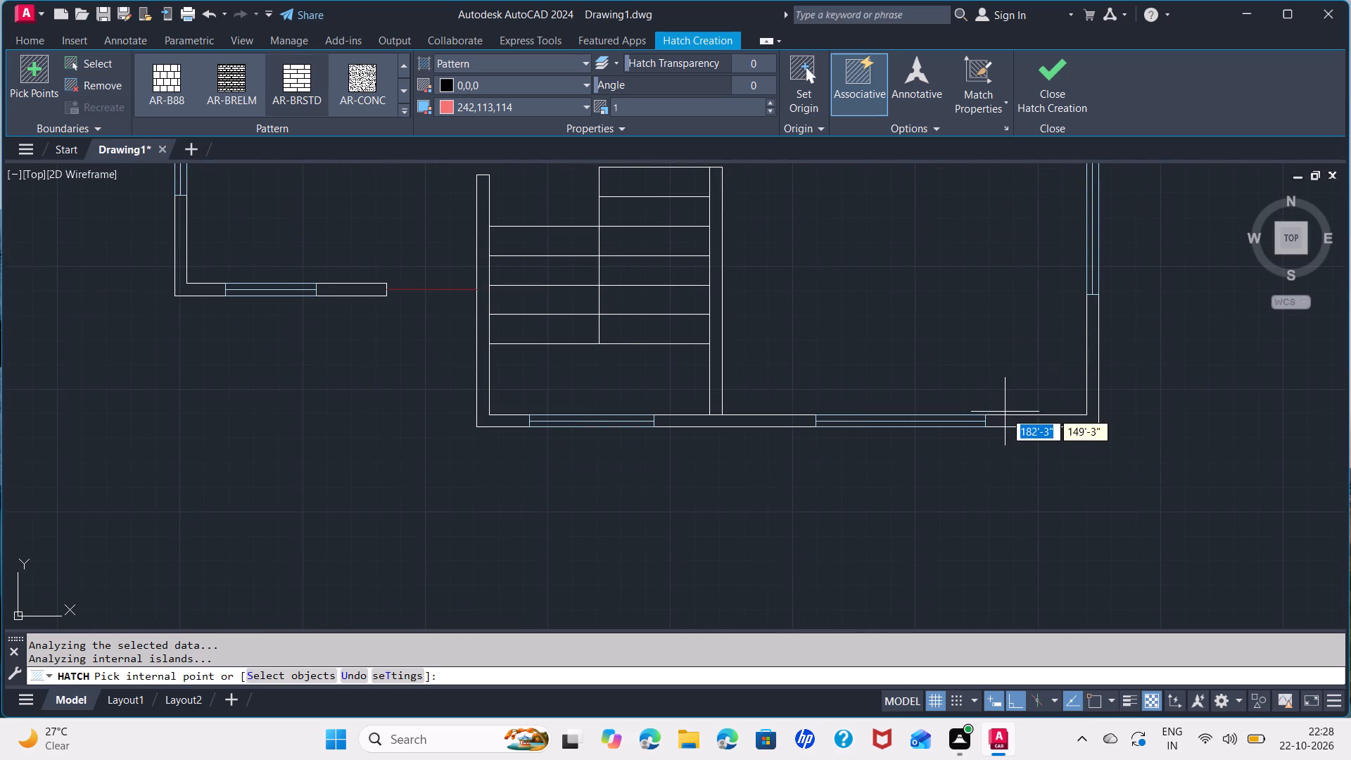
click(1016, 419)
click(740, 426)
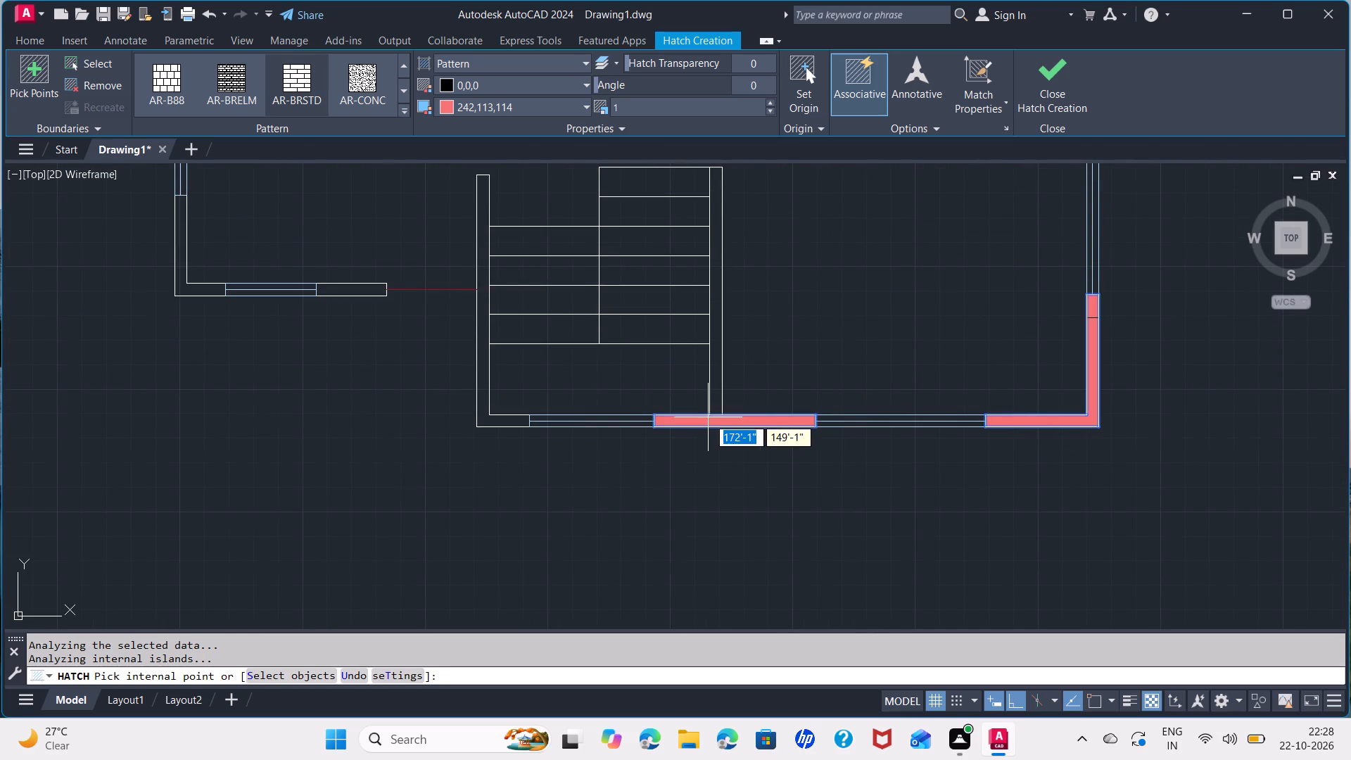
click(717, 400)
click(509, 424)
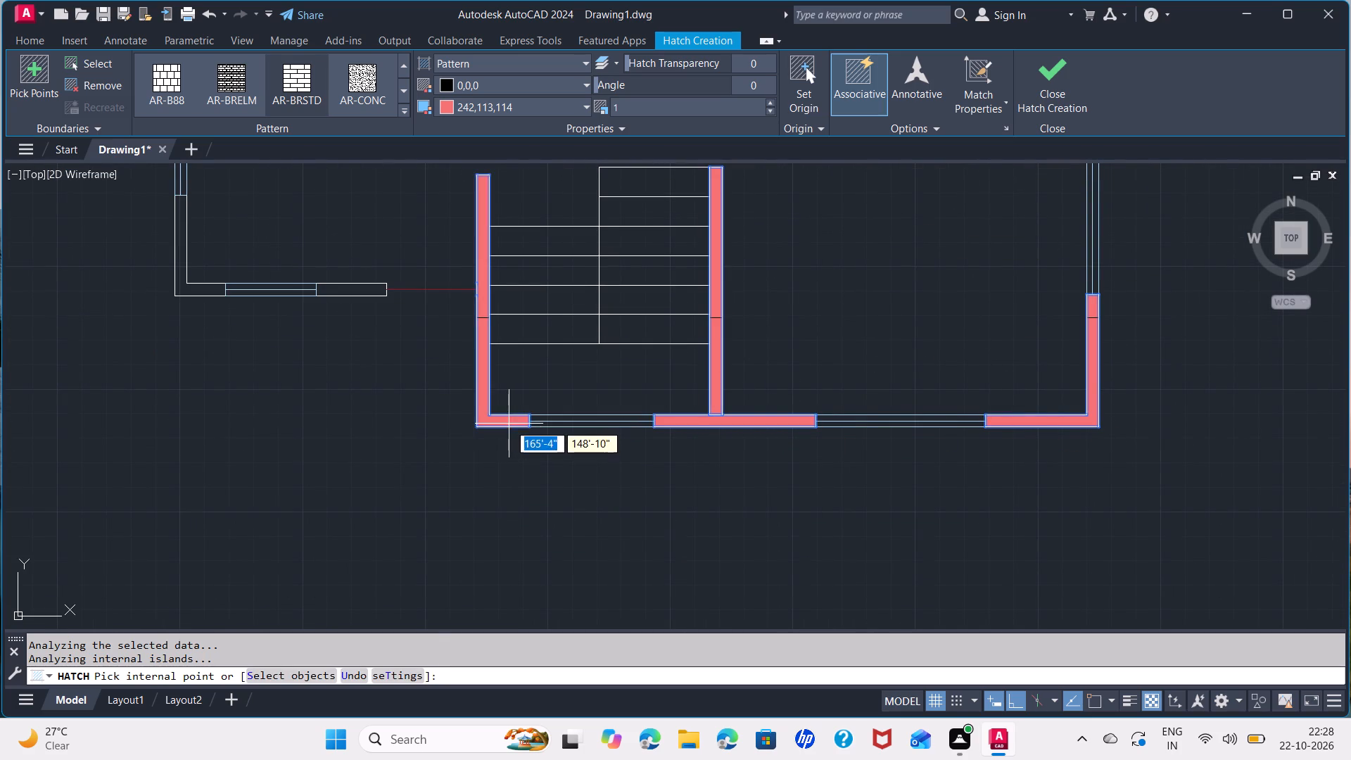
click(348, 292)
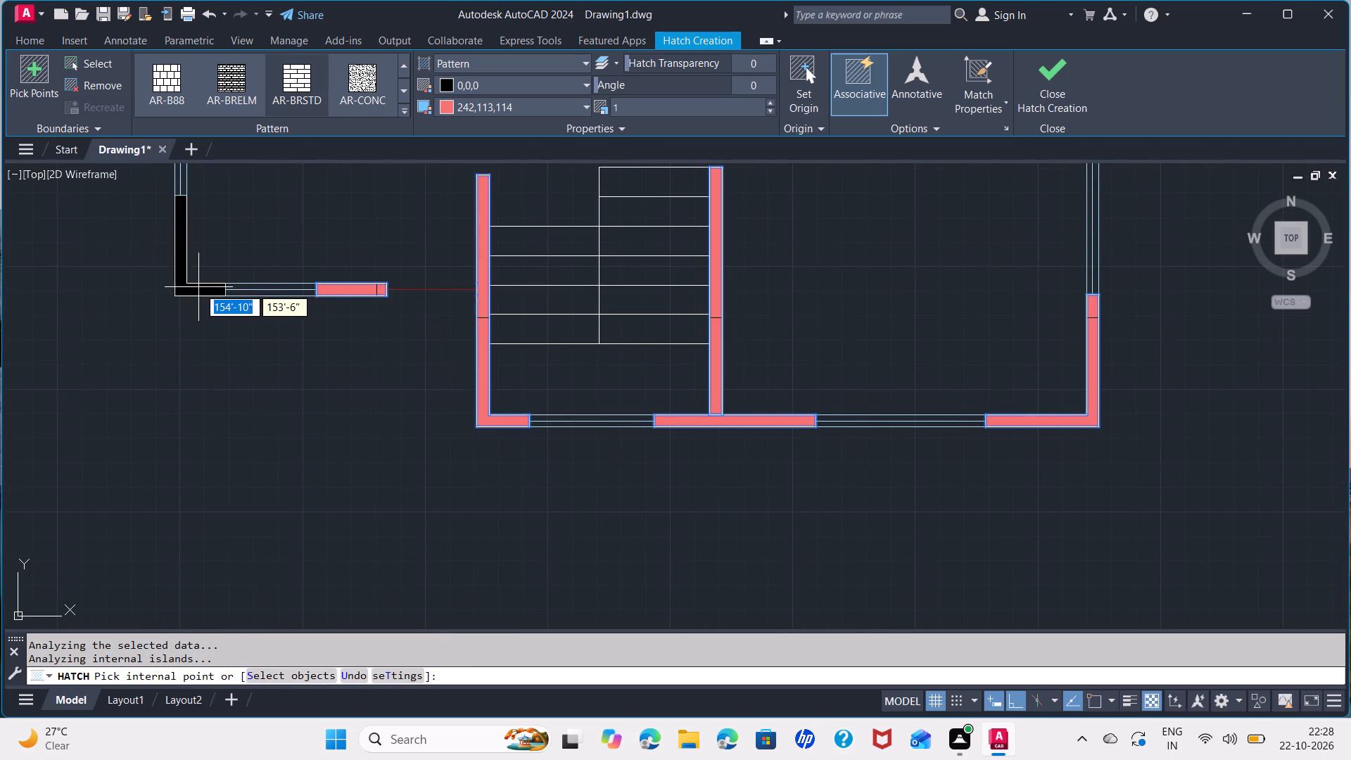
click(199, 287)
scroll(275, 267, down, 2)
middle_drag(319, 237, 367, 390)
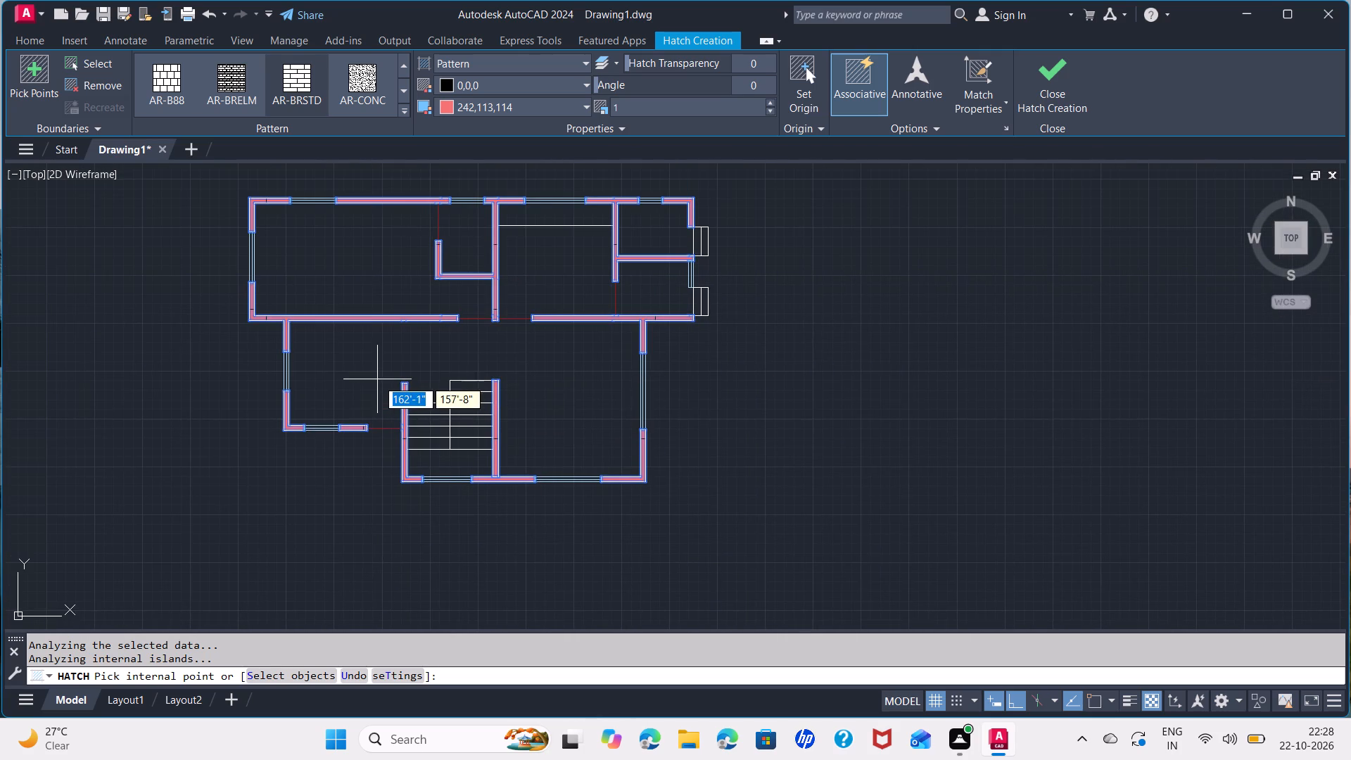
Set the wall hatch scale to 0.1 and finish the hatch.
click(646, 103)
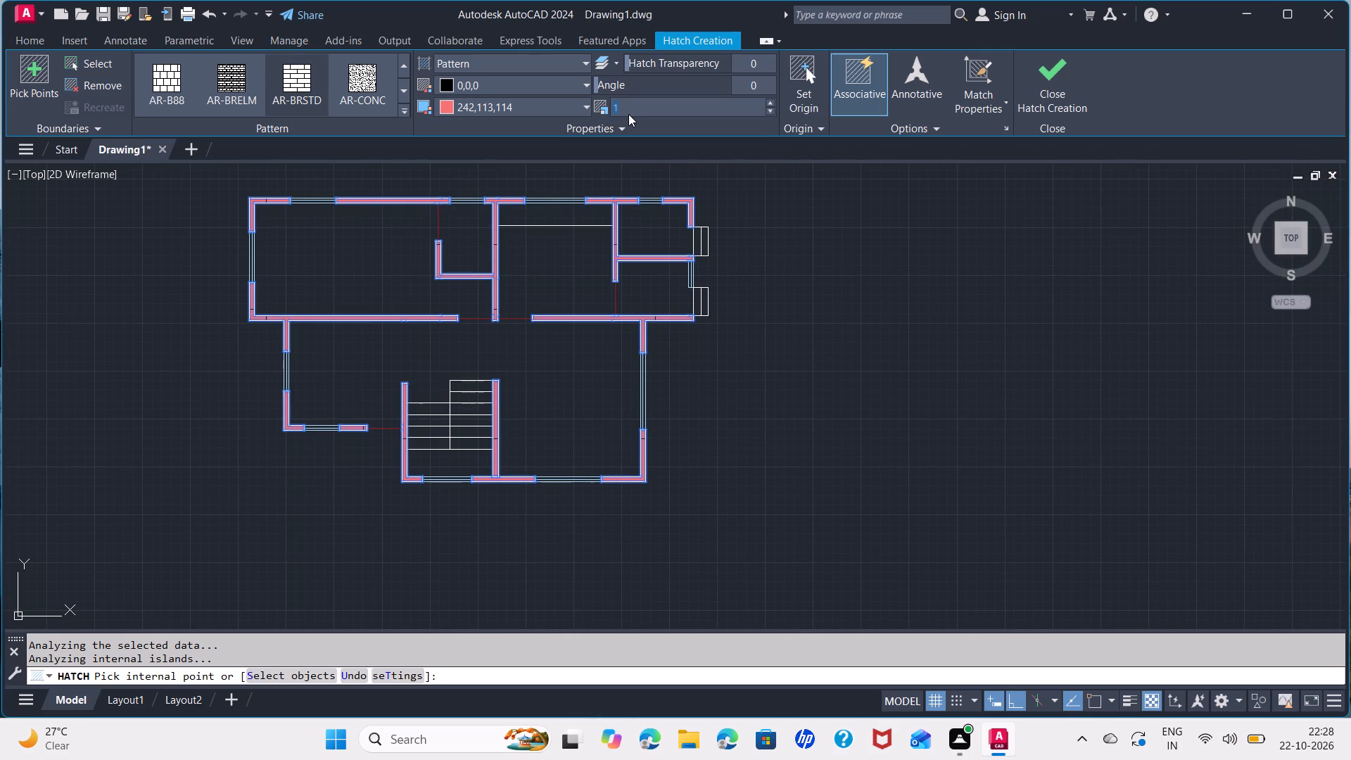
text(0.1)
key(Return)
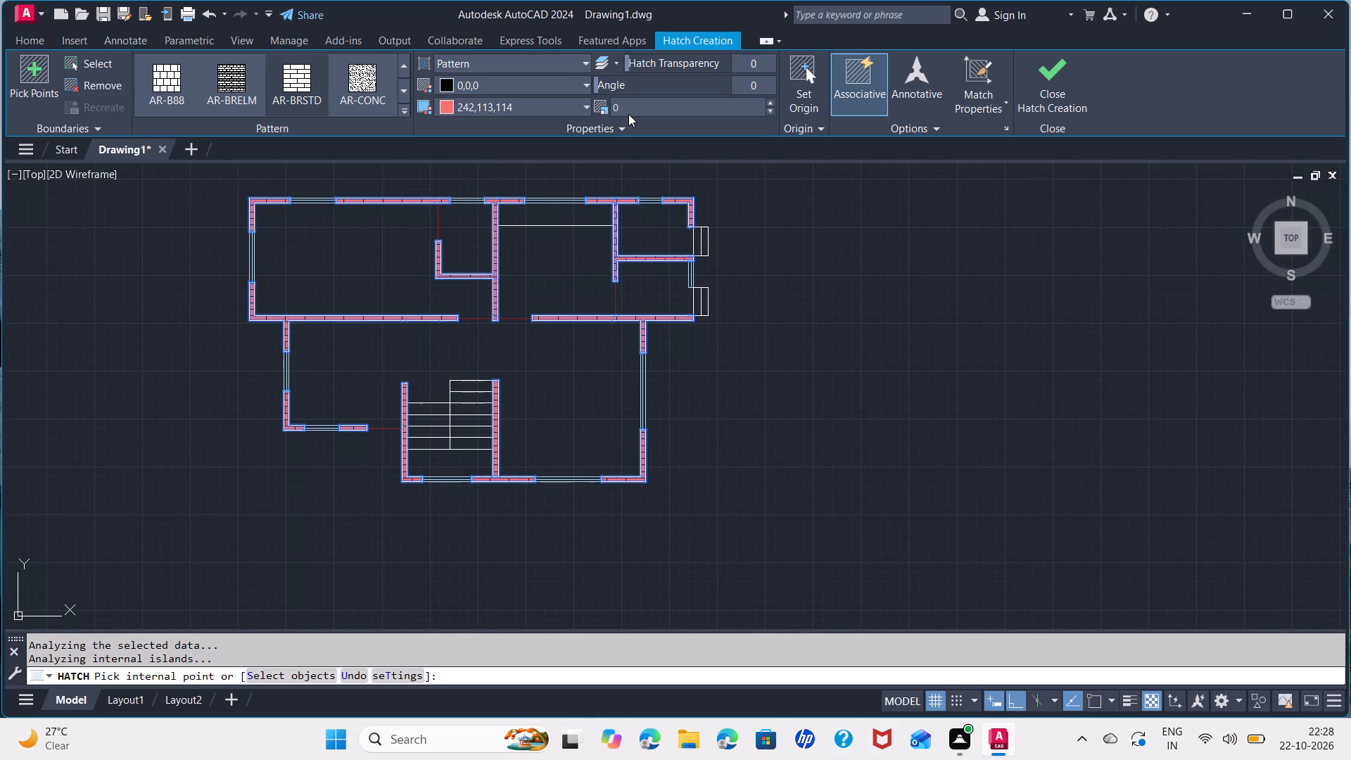
scroll(440, 508, up, 2)
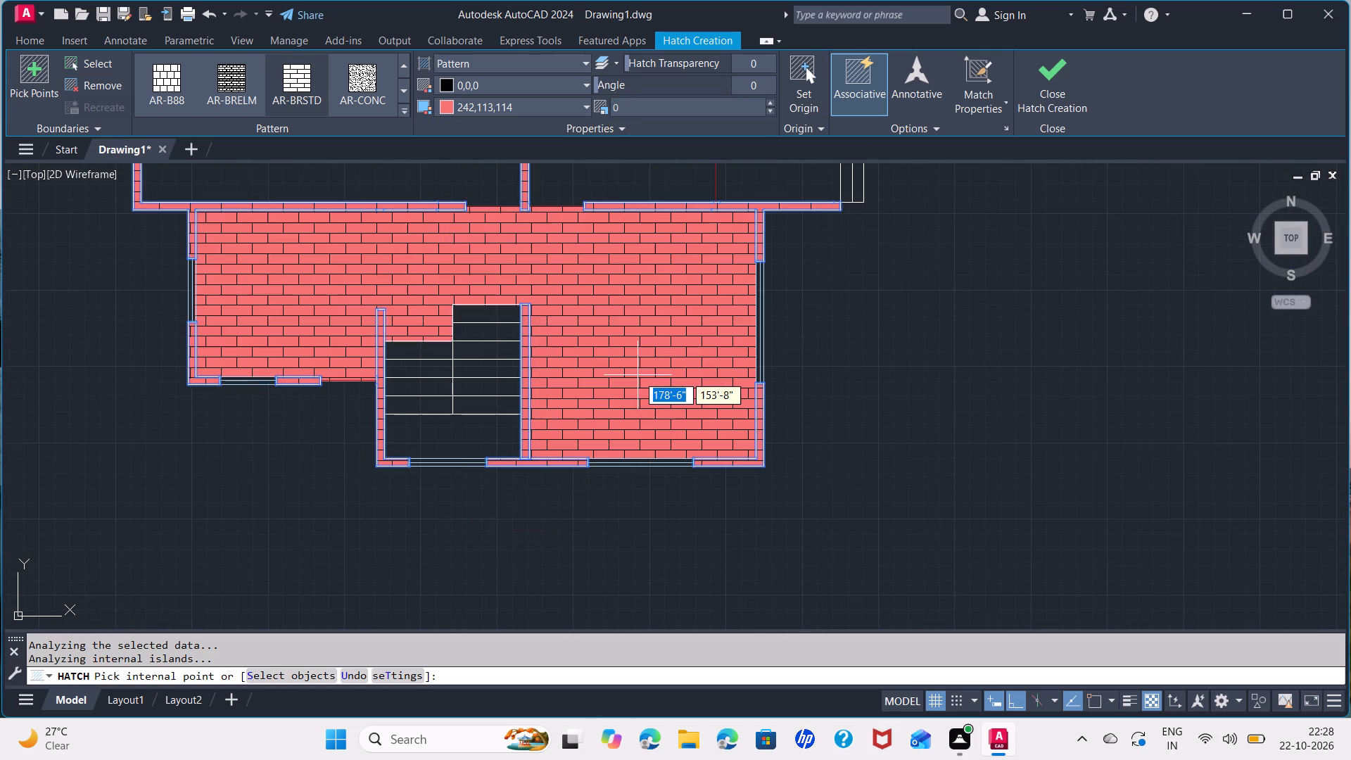
key(Escape)
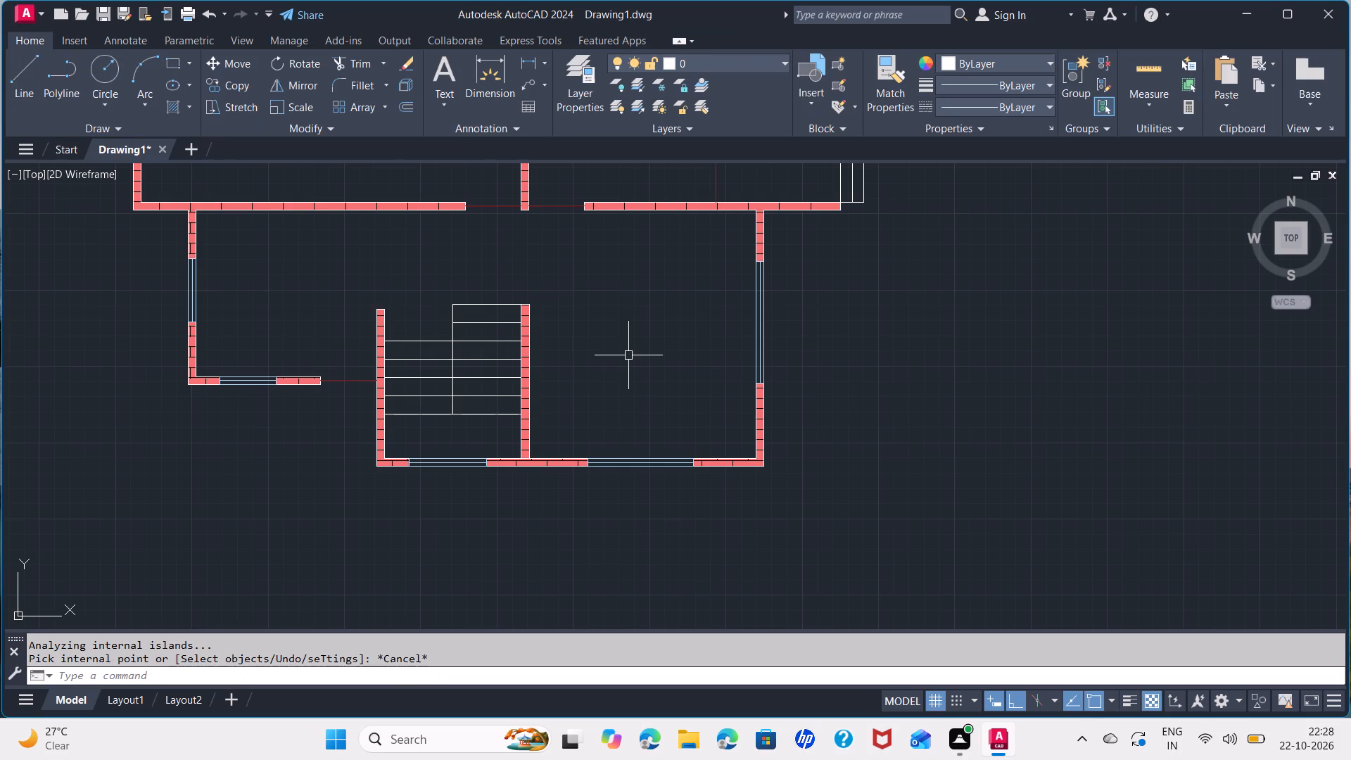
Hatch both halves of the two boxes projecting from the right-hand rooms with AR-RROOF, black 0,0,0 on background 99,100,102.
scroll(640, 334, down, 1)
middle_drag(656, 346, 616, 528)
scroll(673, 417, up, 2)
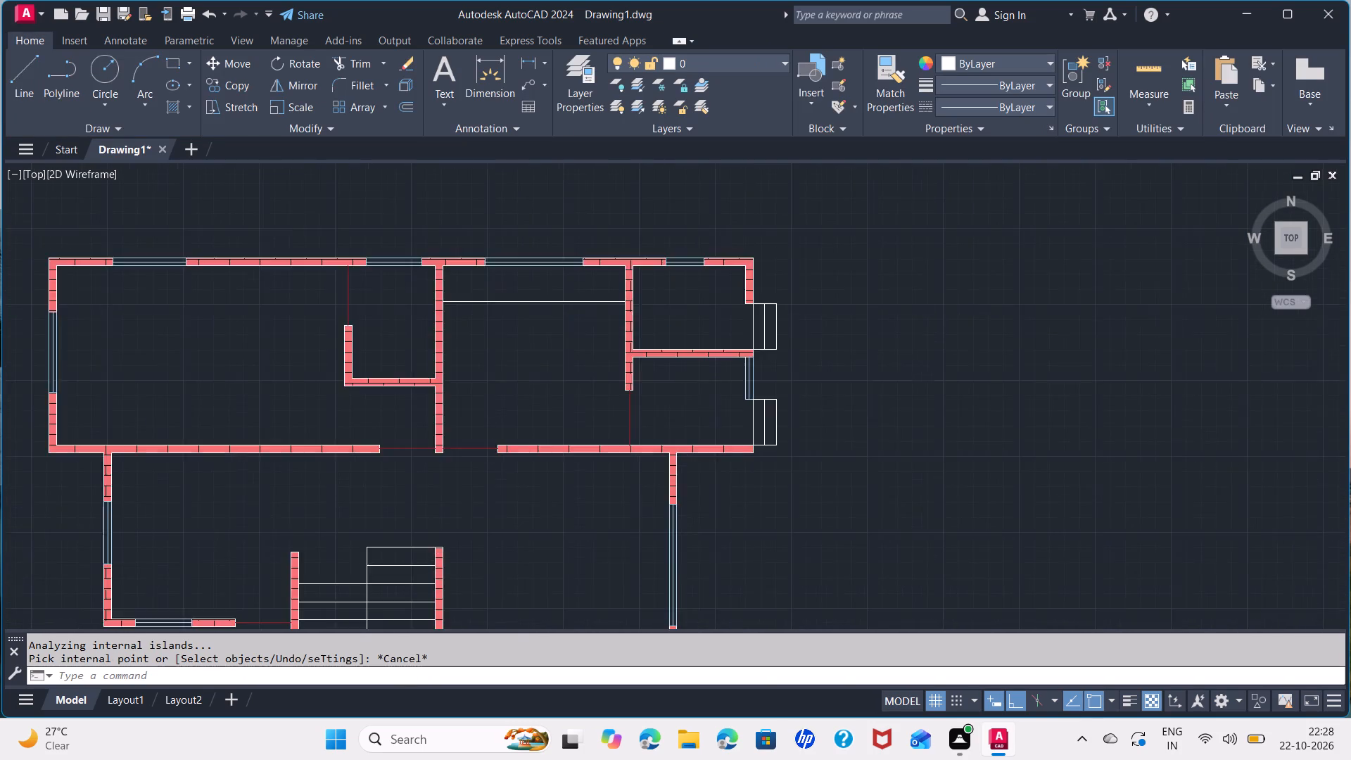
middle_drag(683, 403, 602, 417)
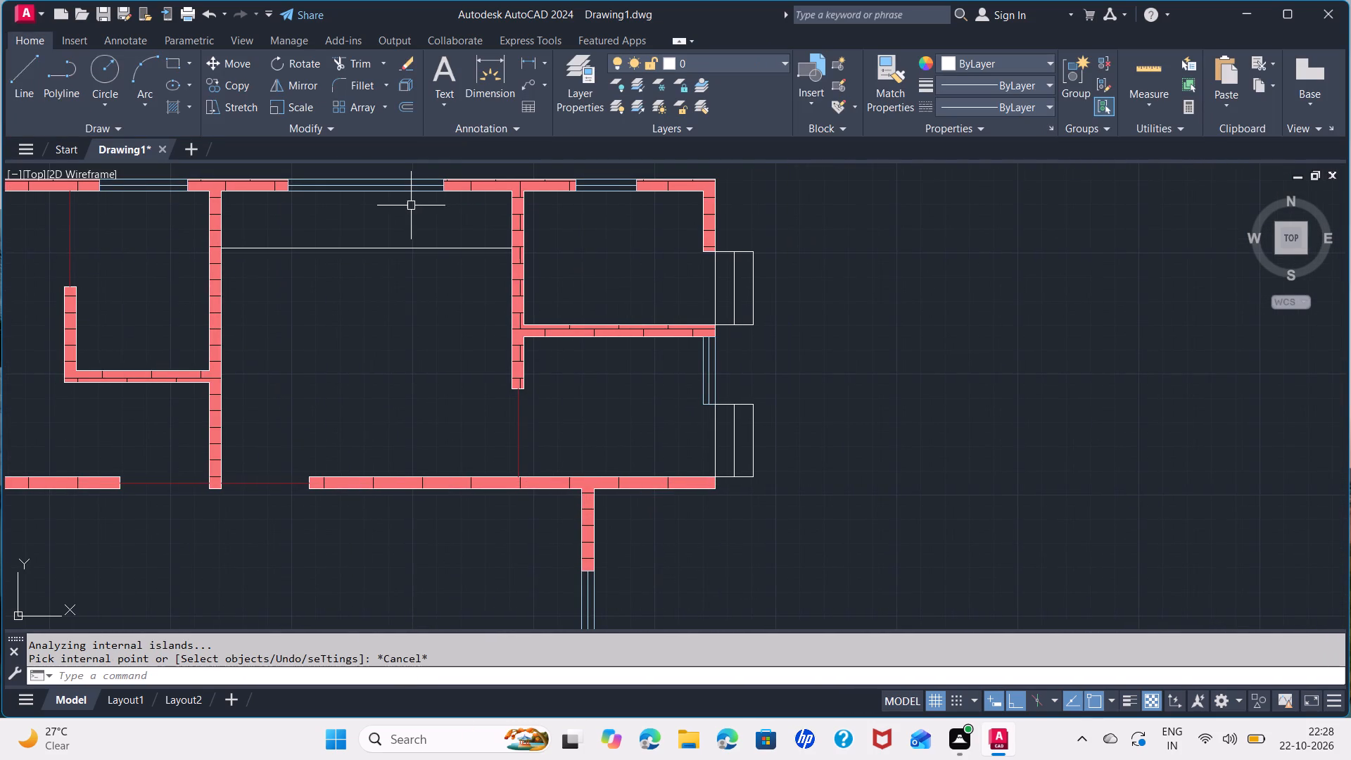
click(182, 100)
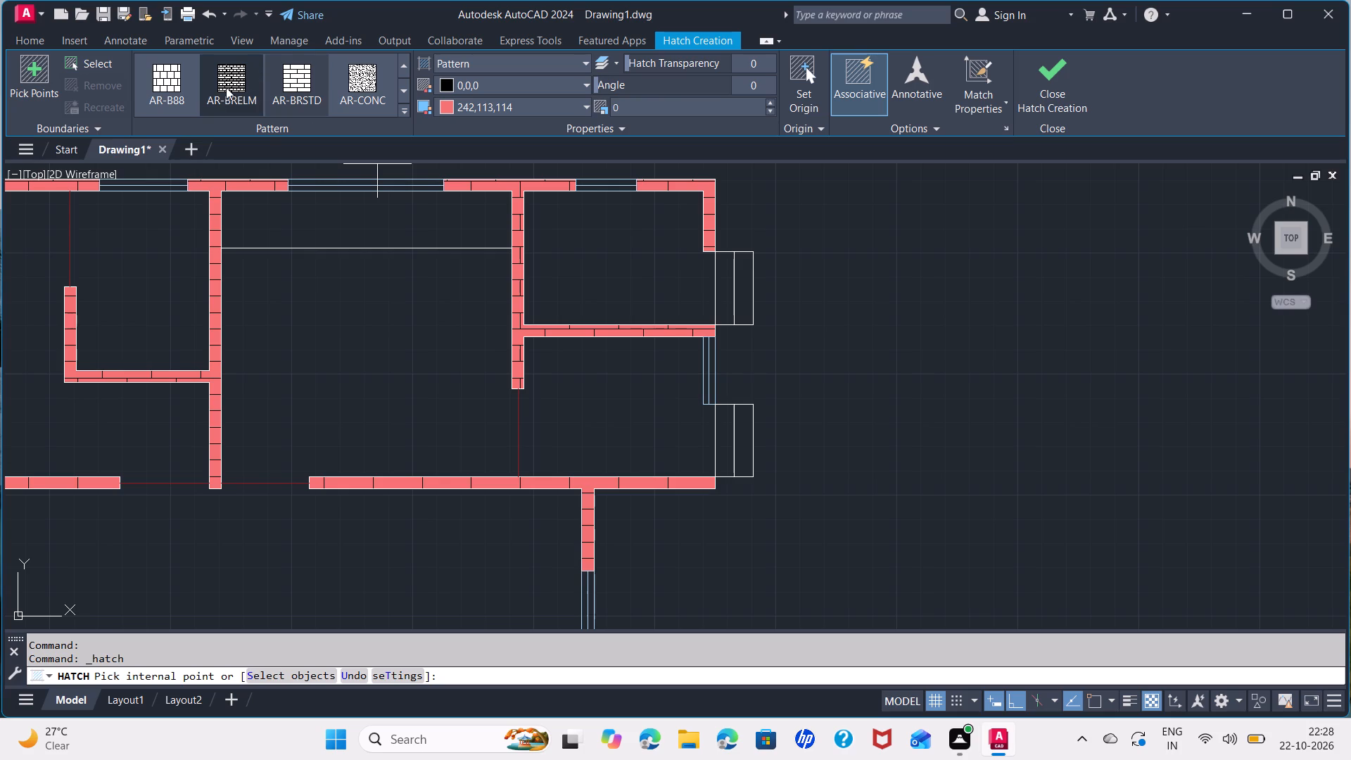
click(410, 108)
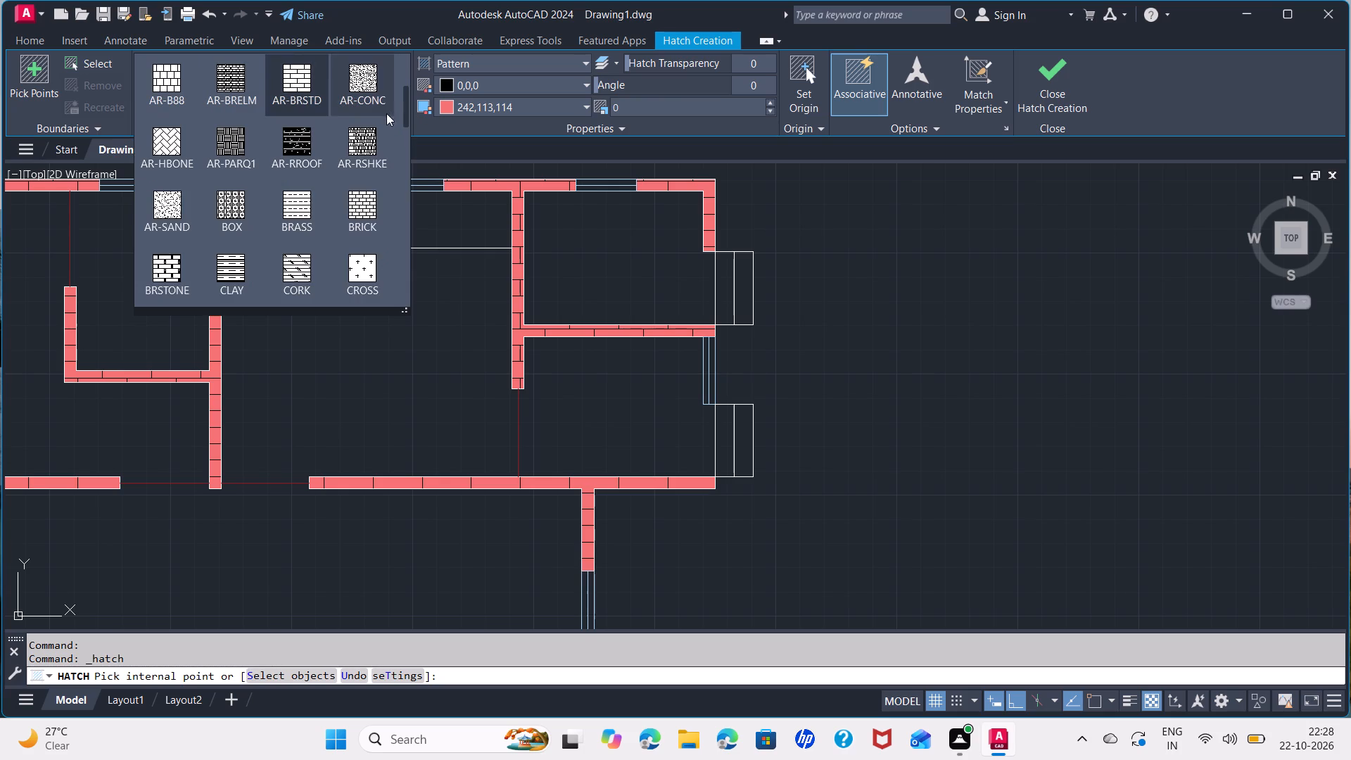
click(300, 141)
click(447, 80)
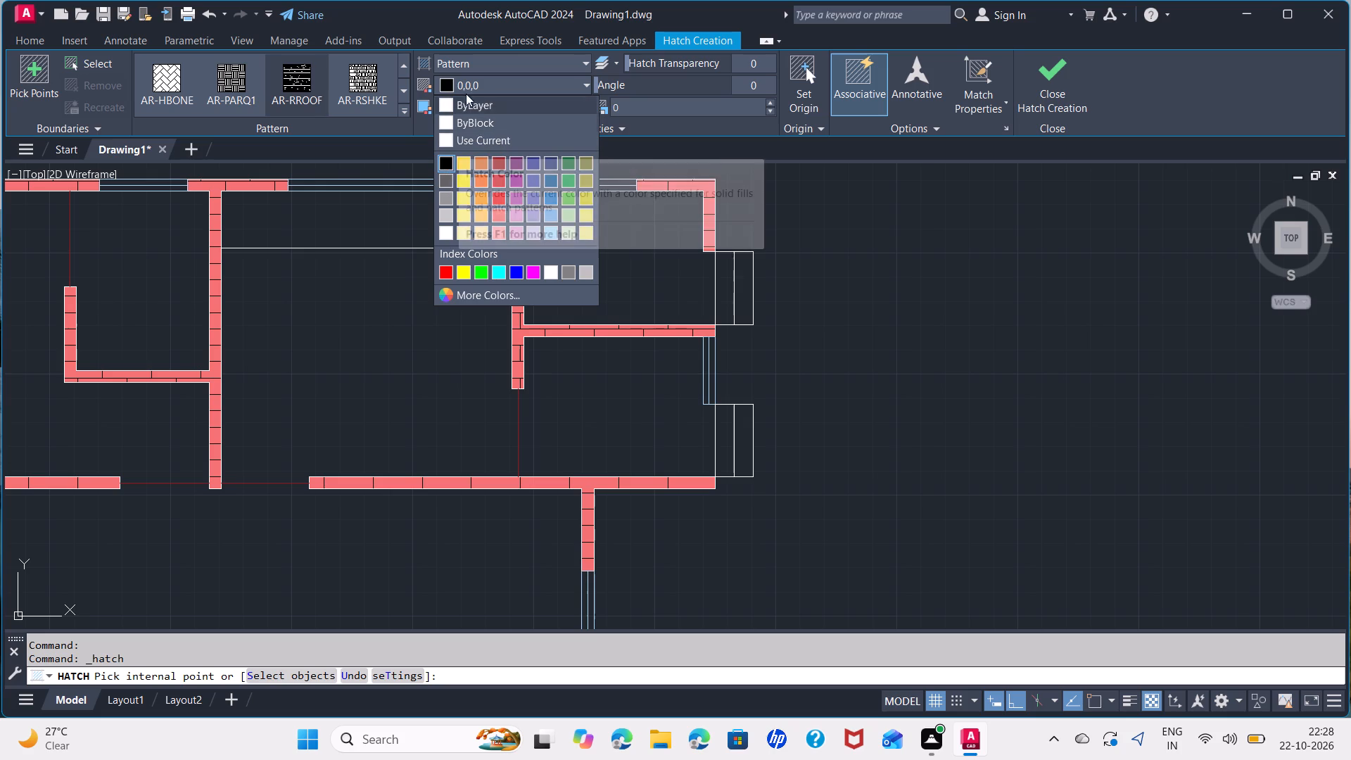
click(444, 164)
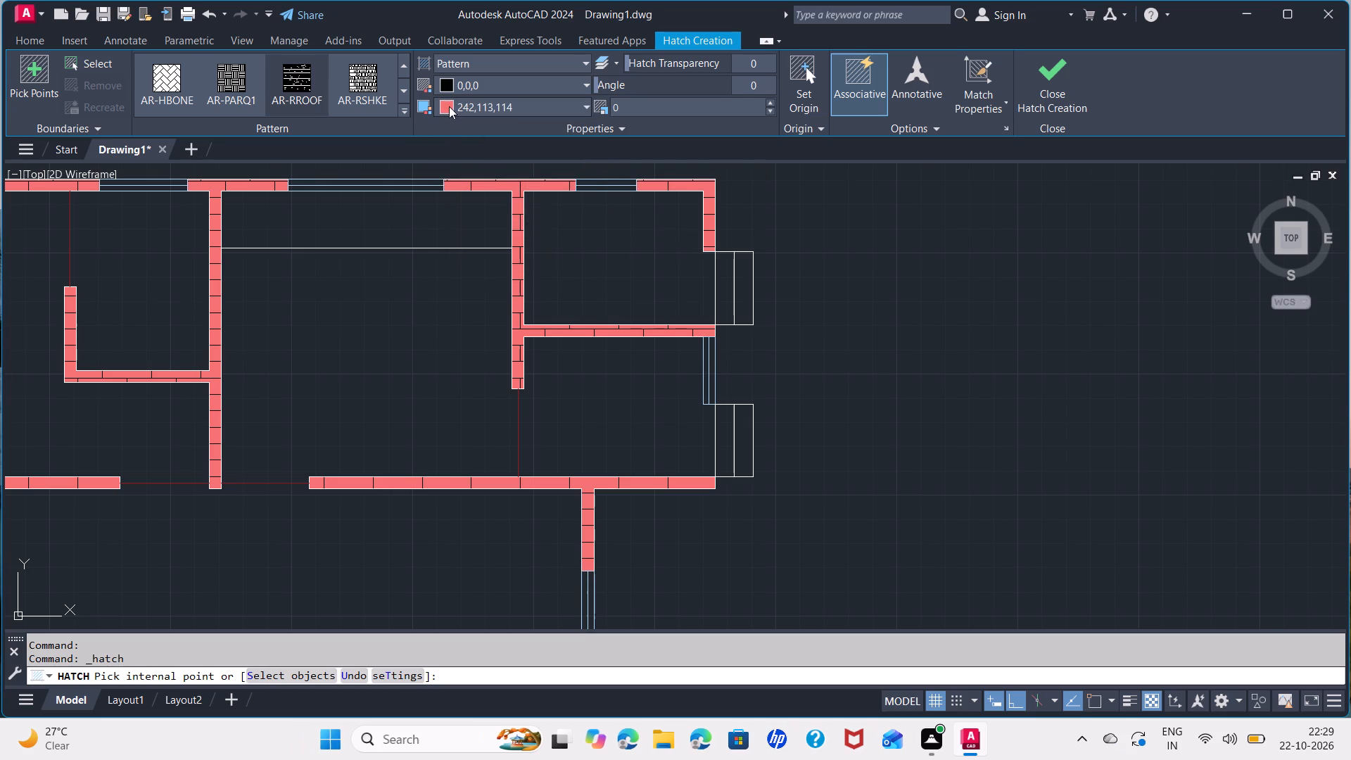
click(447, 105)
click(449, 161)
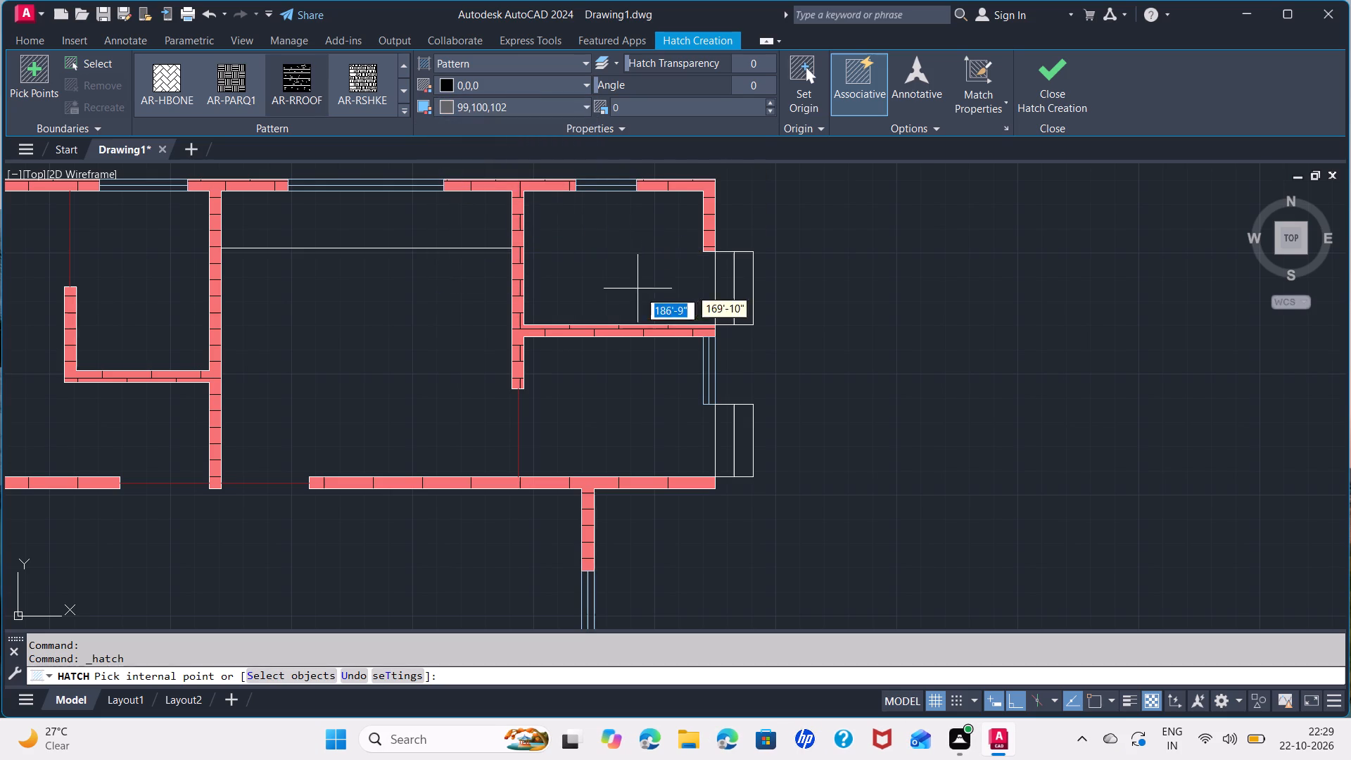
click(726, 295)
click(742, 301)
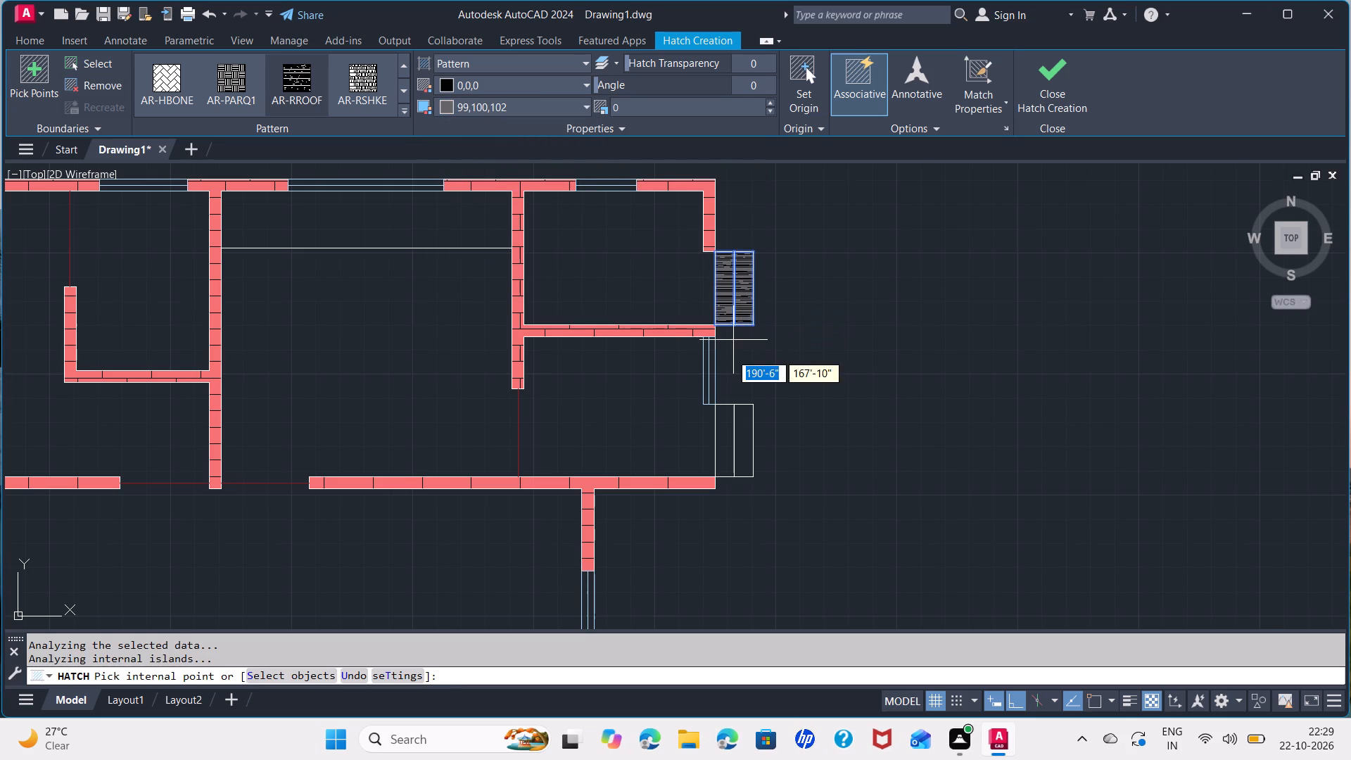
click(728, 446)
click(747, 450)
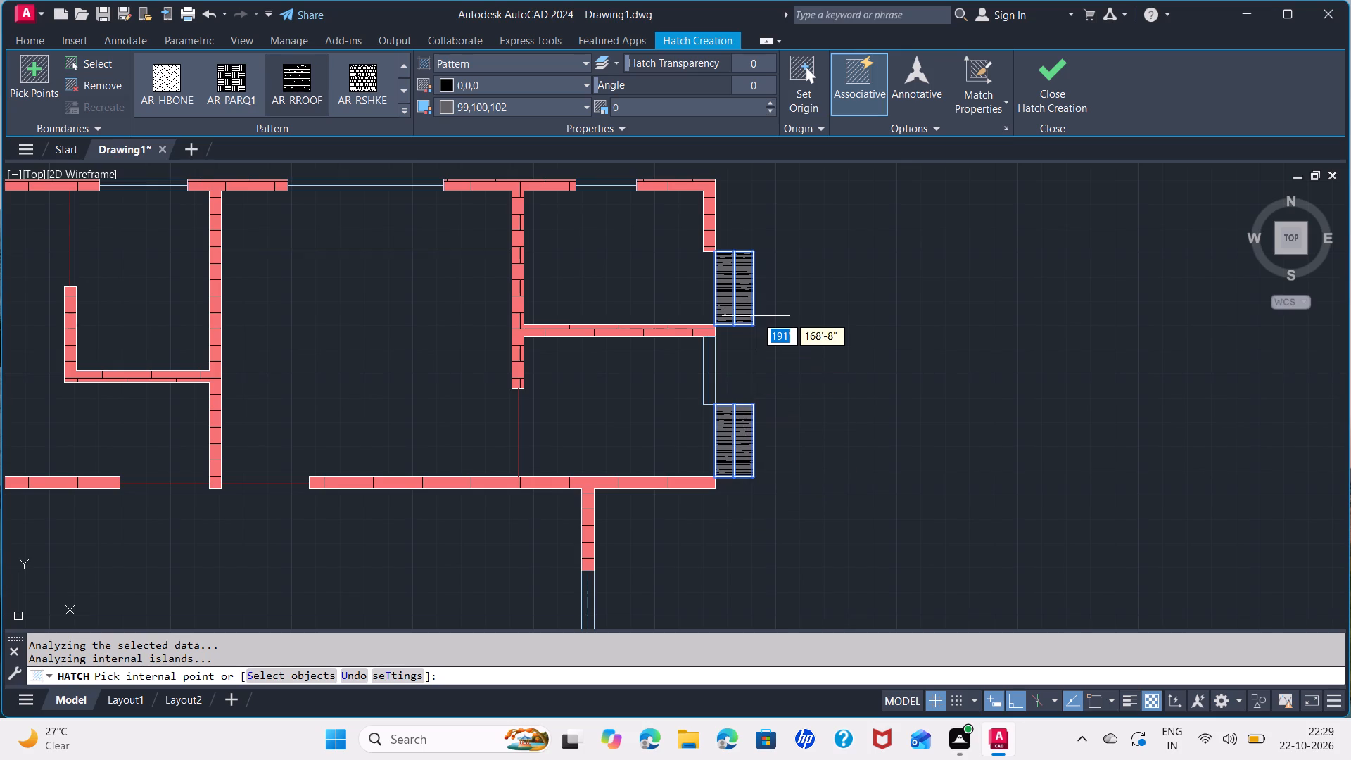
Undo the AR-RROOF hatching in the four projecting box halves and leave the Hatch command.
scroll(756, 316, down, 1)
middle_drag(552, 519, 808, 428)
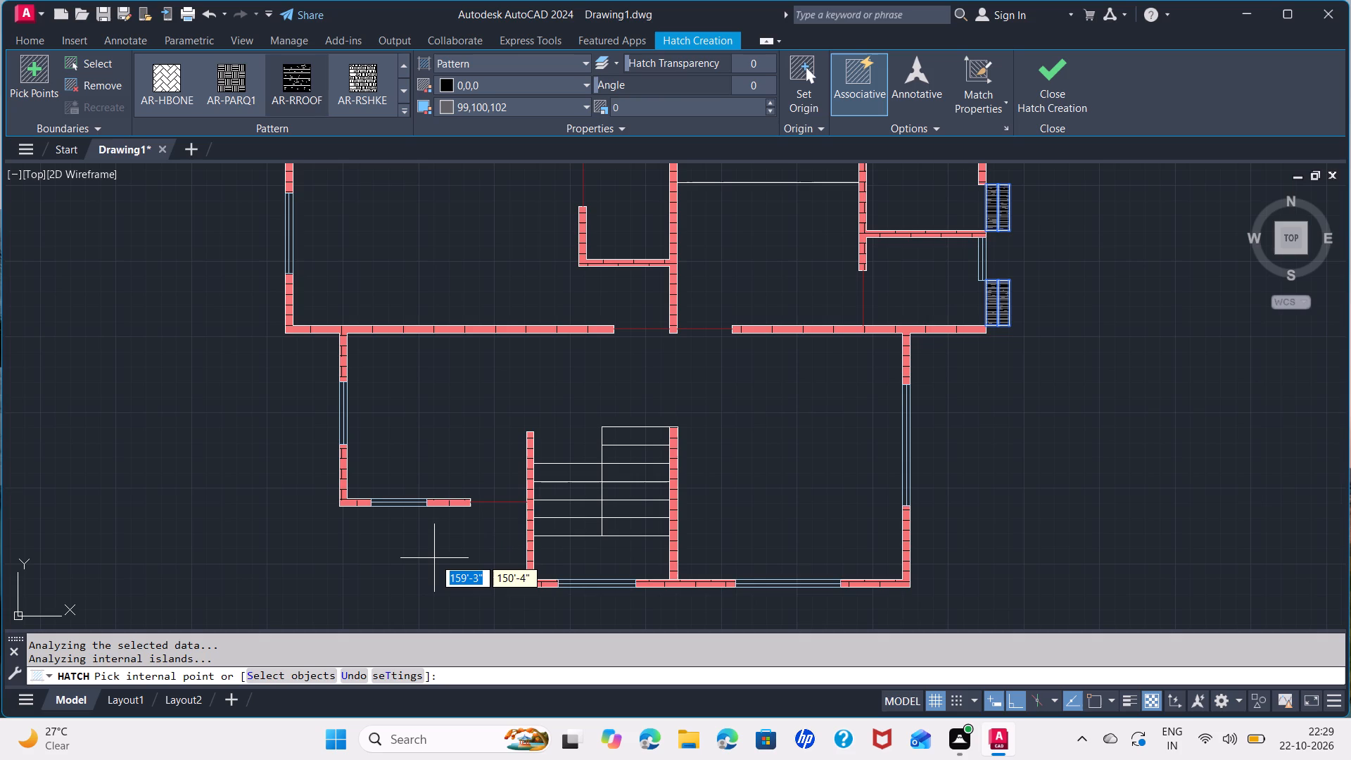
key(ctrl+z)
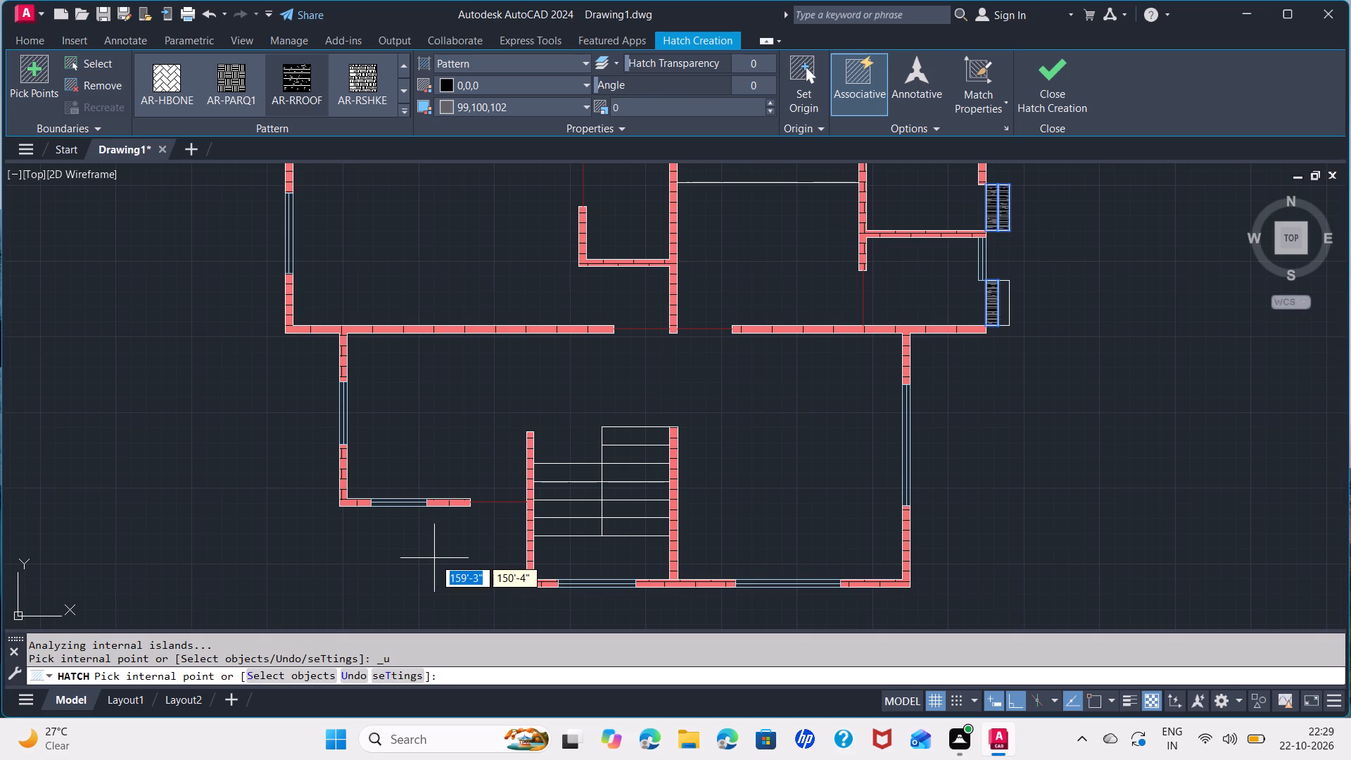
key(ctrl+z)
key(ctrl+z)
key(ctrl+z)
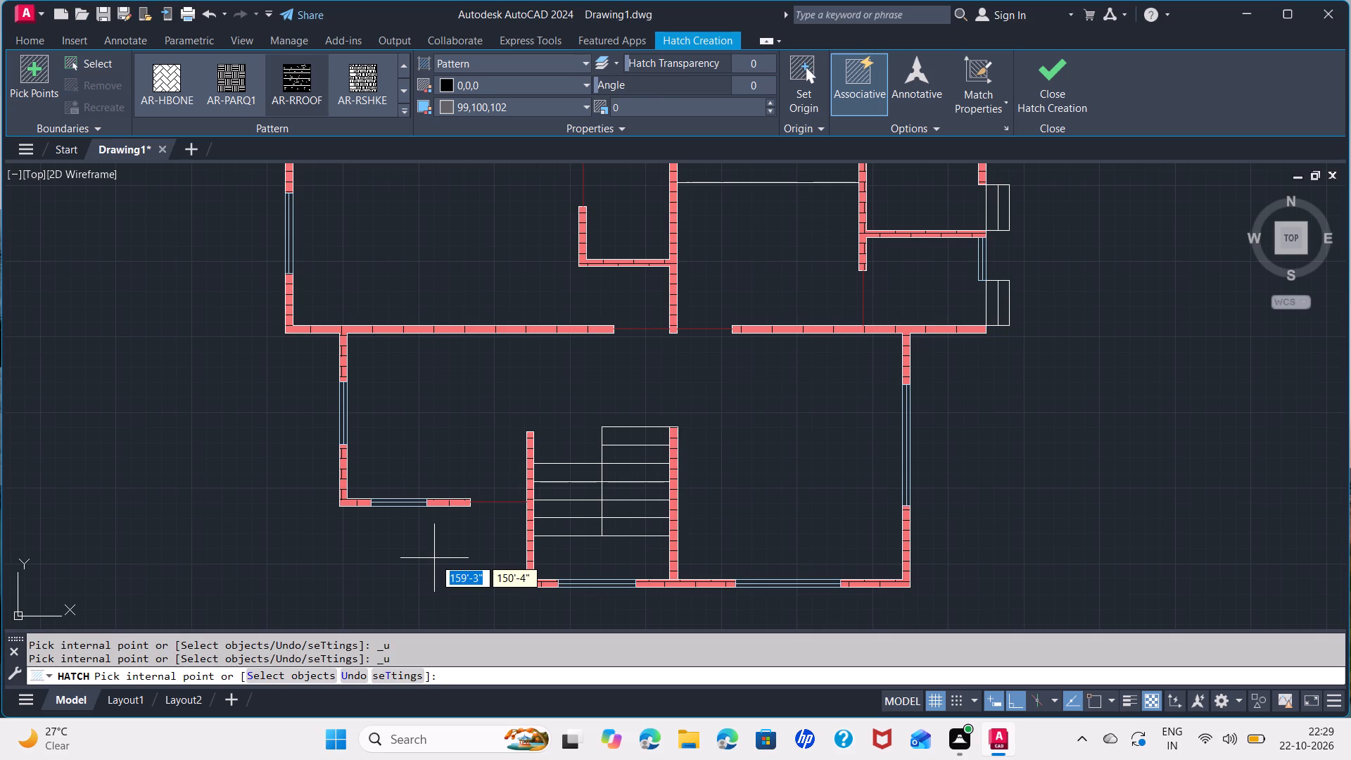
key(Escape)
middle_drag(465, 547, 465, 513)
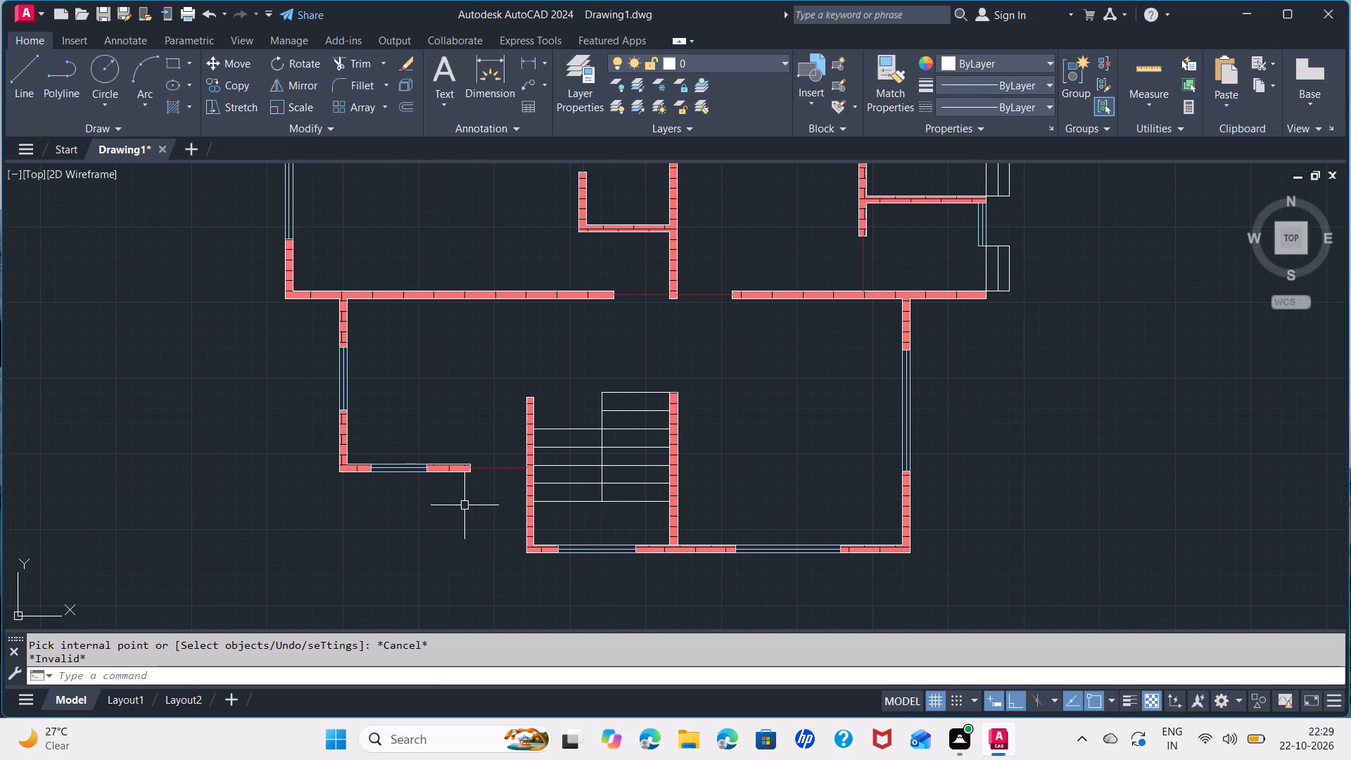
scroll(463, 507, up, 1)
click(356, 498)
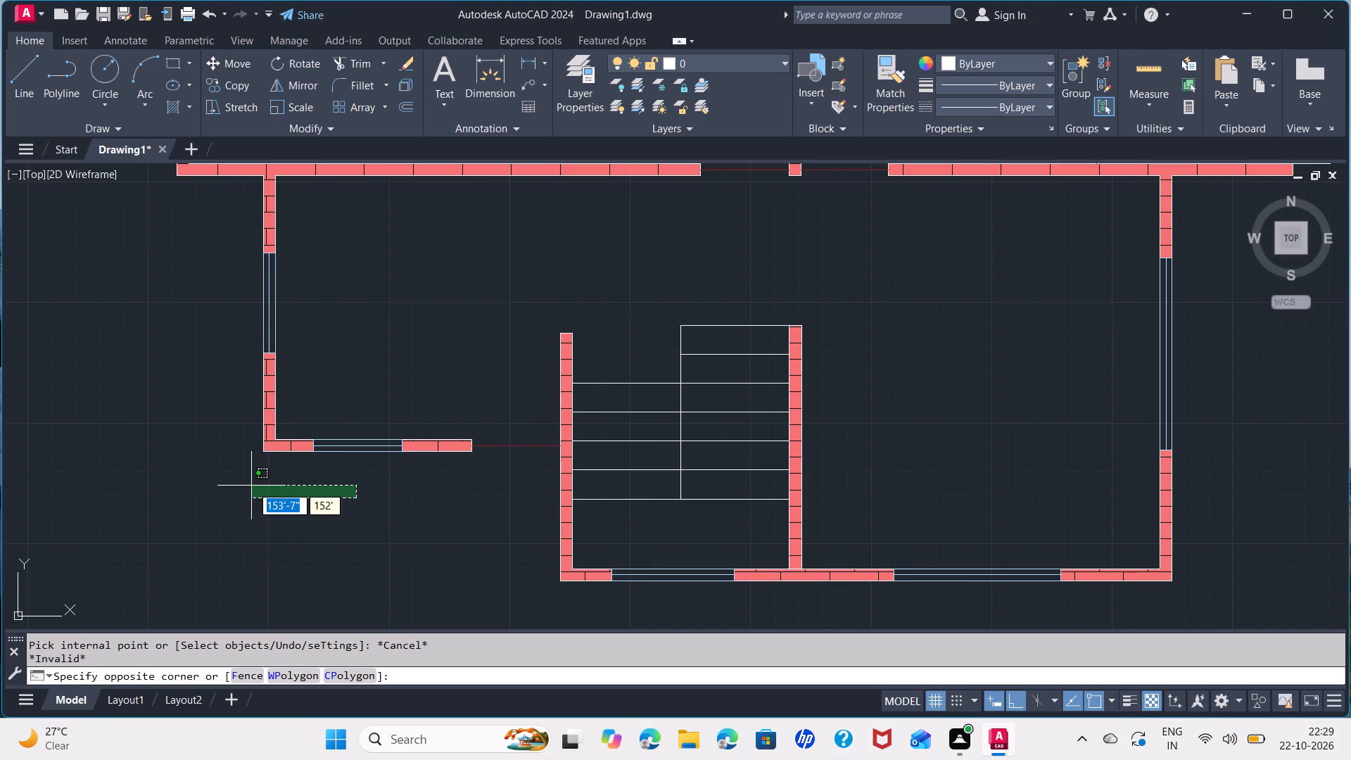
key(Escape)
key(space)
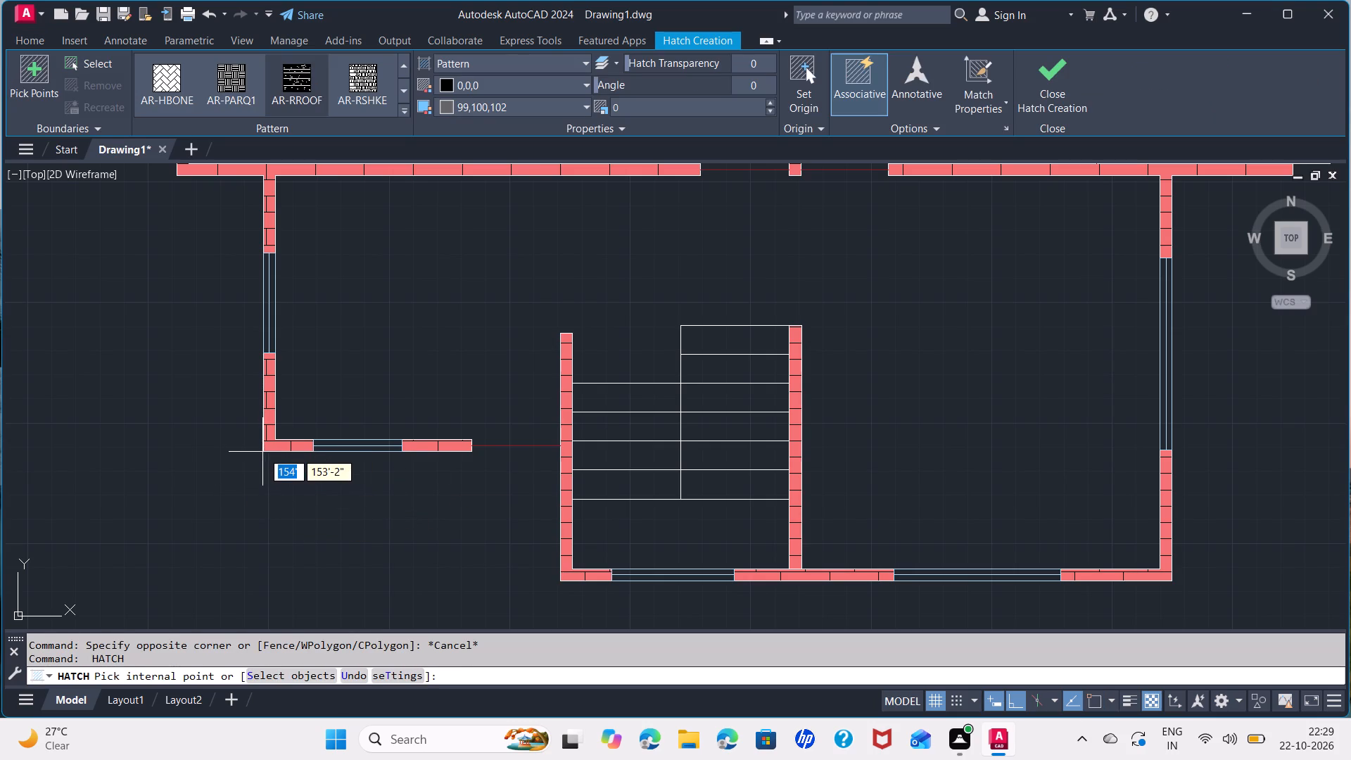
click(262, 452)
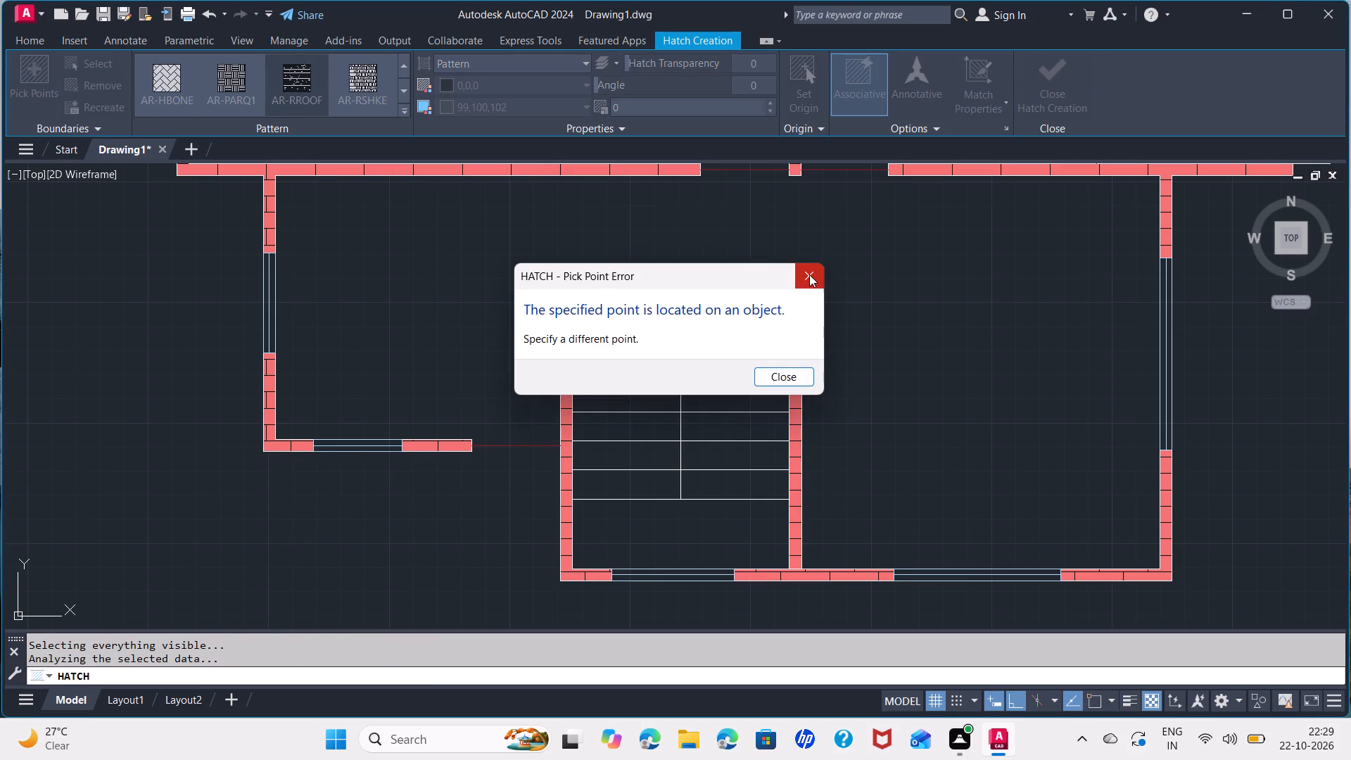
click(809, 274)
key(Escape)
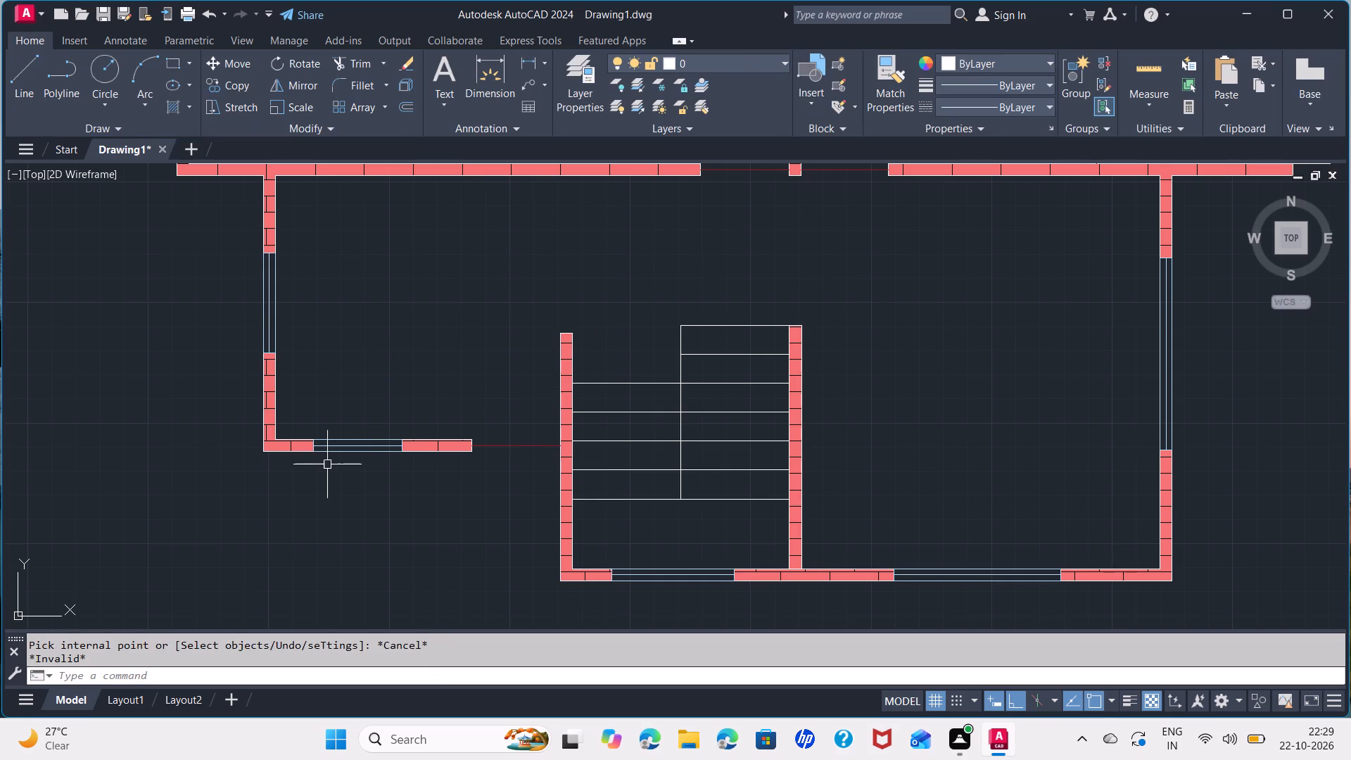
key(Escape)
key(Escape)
Draw a line about 4'-11" down from the lower-left room's outer bottom corner, continuing 10'-3" across to align with the staircase wall's outer face.
key(l)
key(Return)
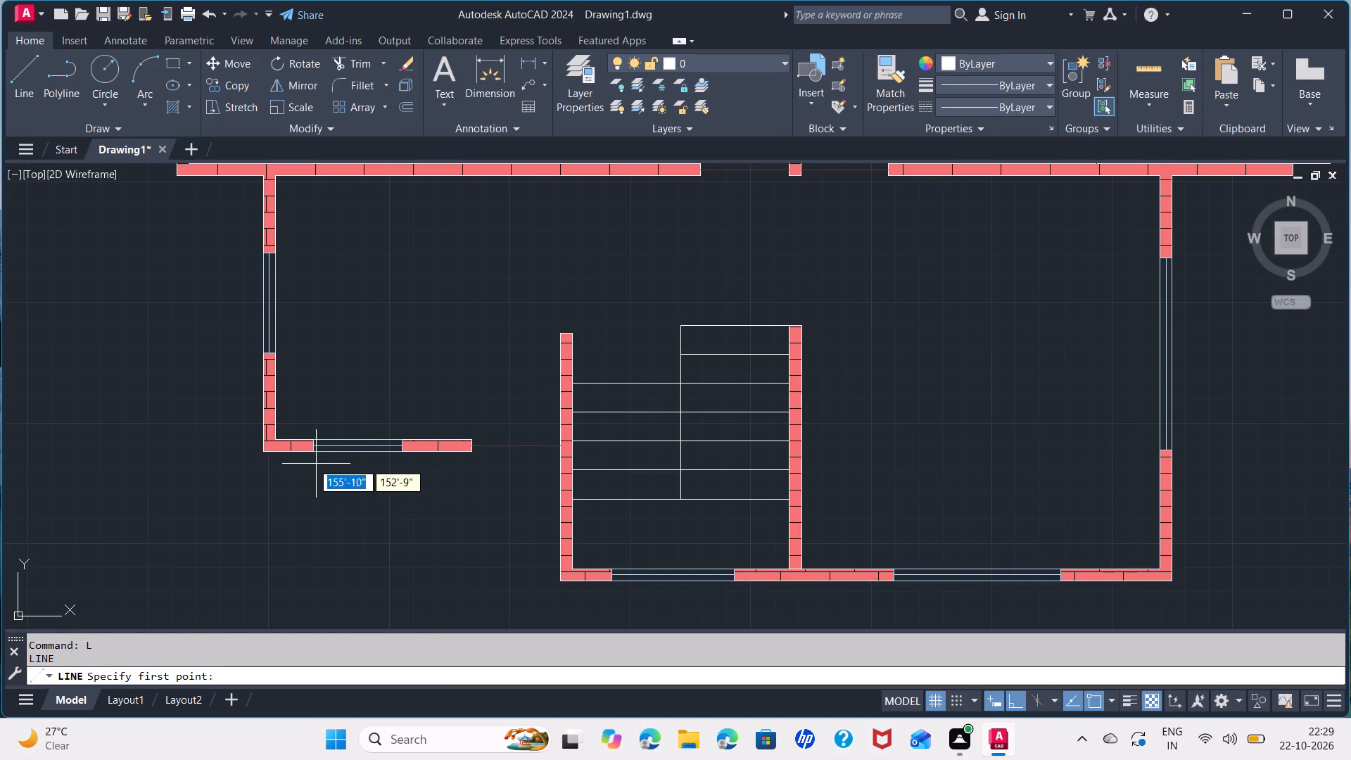
click(266, 453)
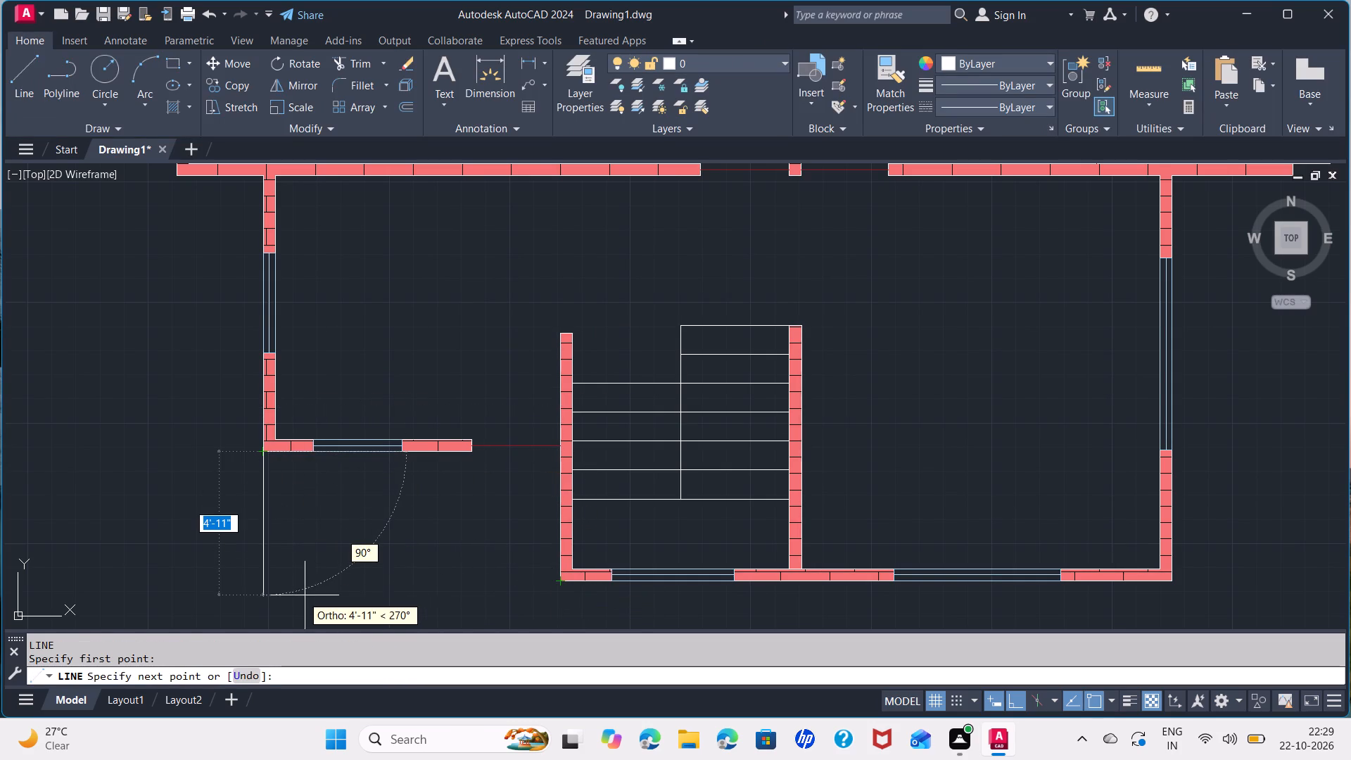
click(264, 595)
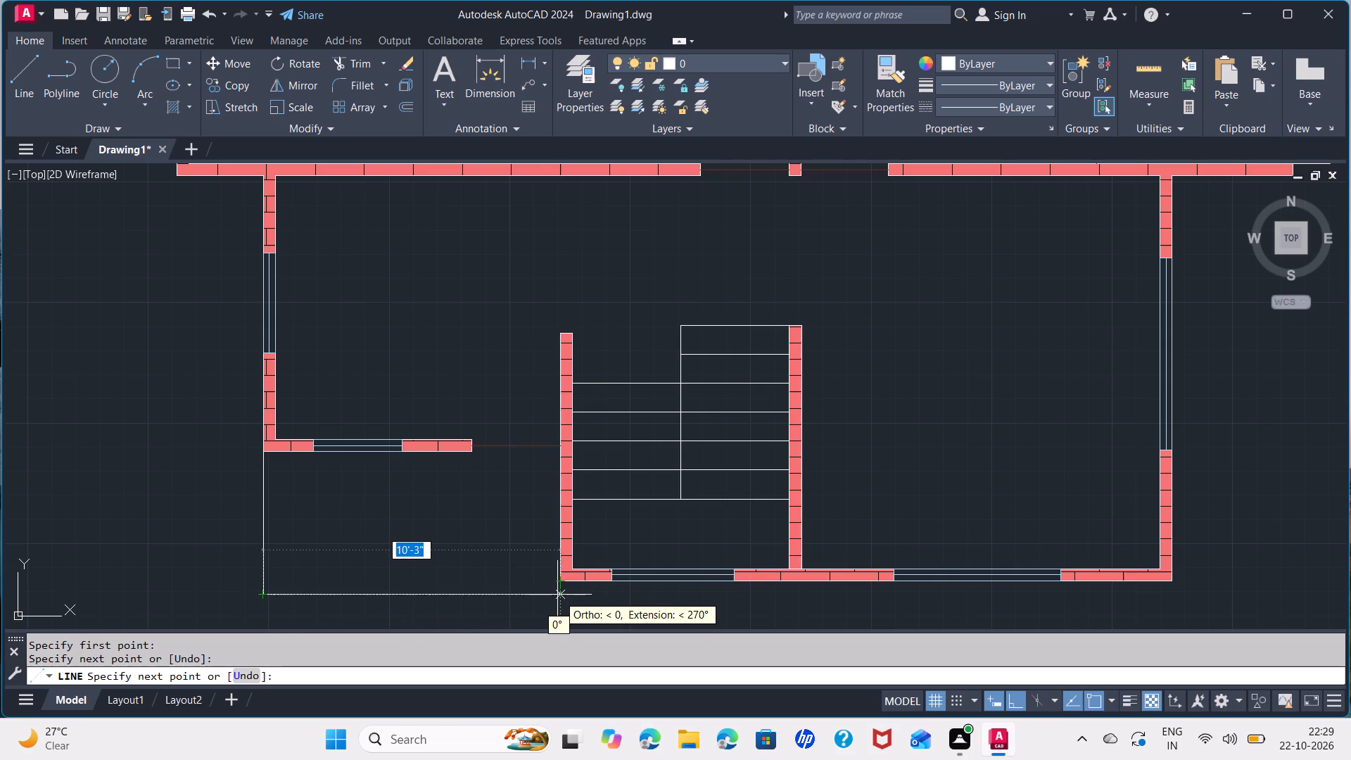
click(559, 595)
key(space)
Move the new horizontal line up about 6" and snap its end to the staircase wall's outer bottom corner.
click(467, 595)
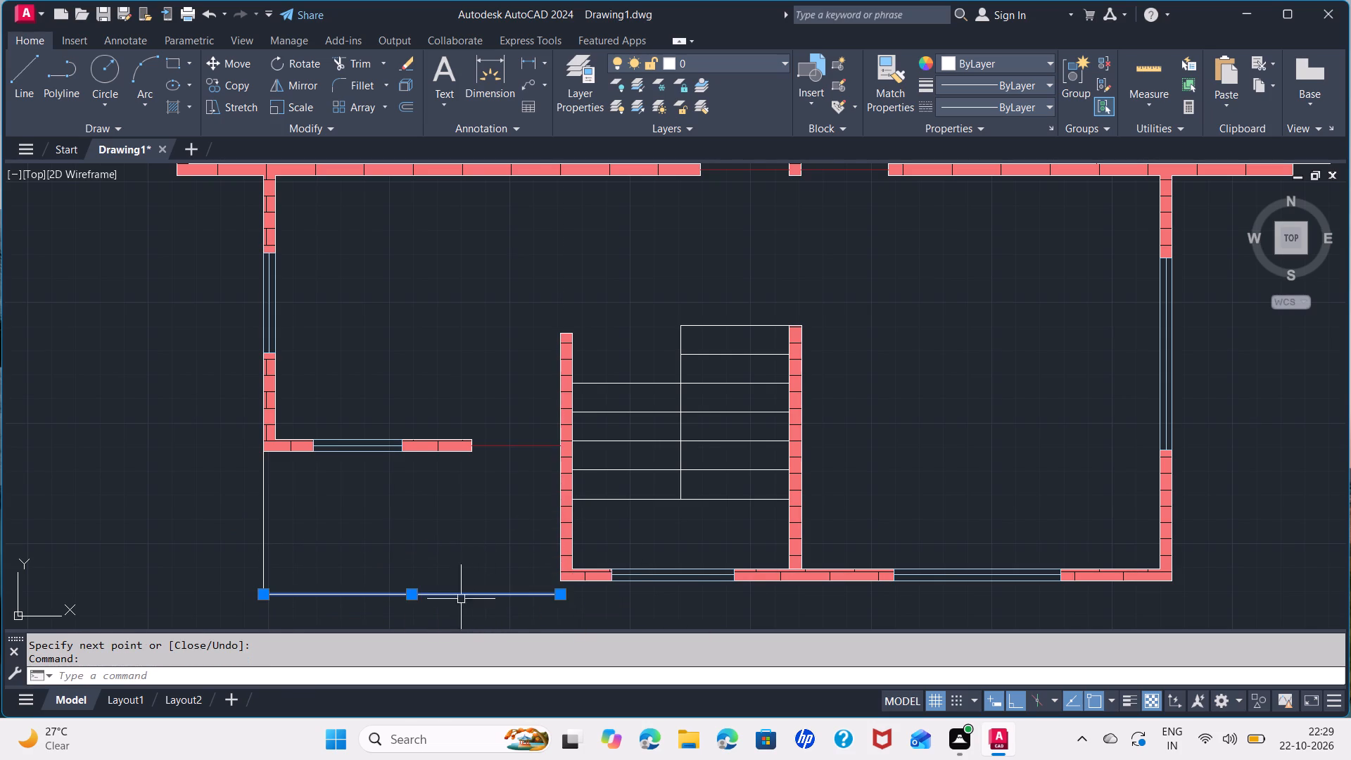
click(415, 596)
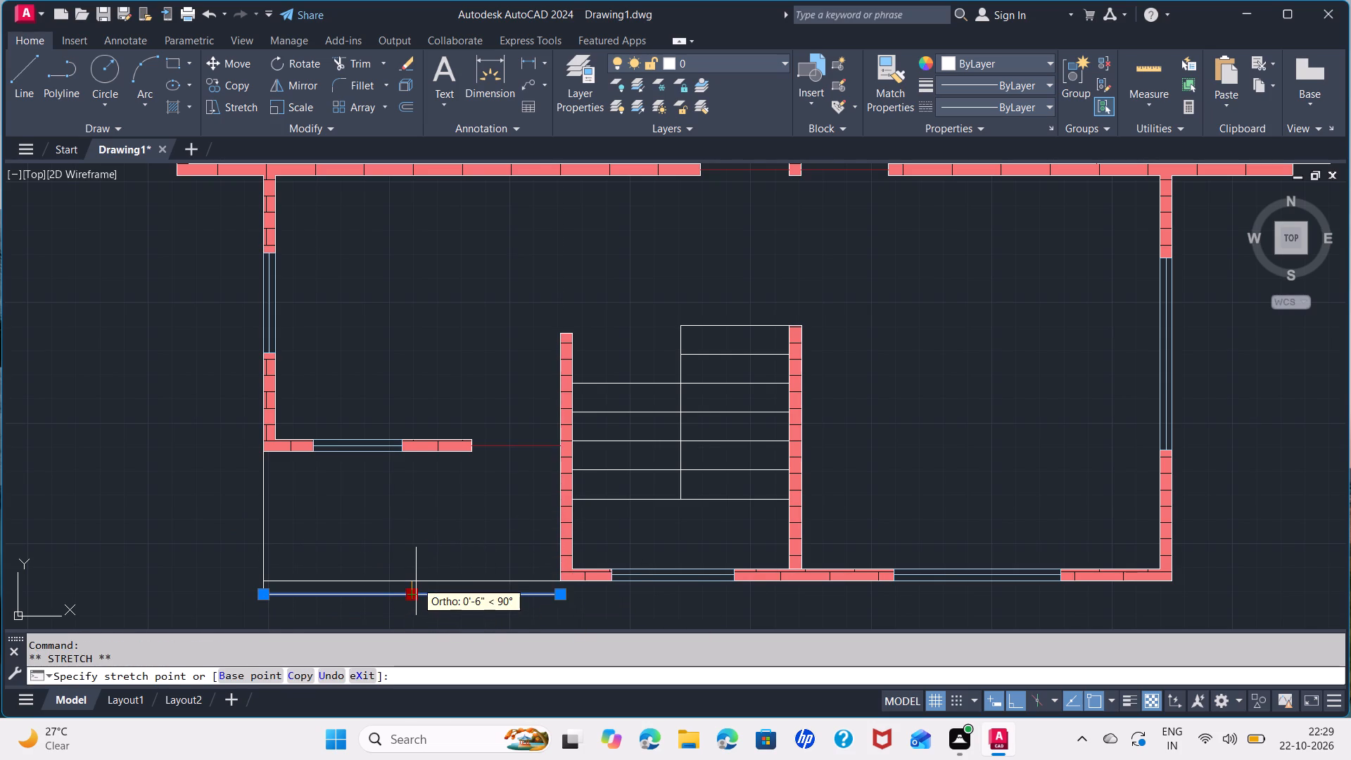
click(416, 581)
scroll(284, 589, up, 4)
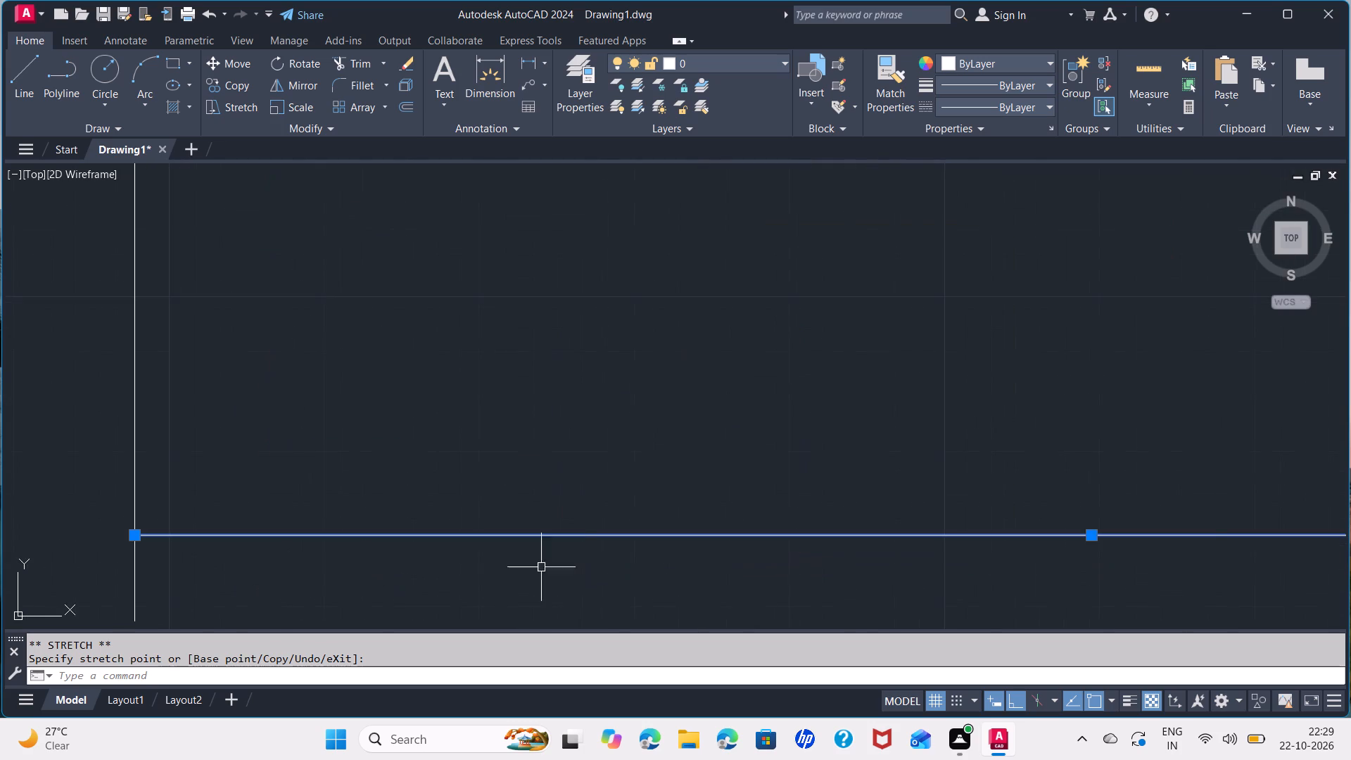
scroll(673, 528, down, 3)
middle_drag(773, 457, 393, 452)
scroll(534, 506, up, 4)
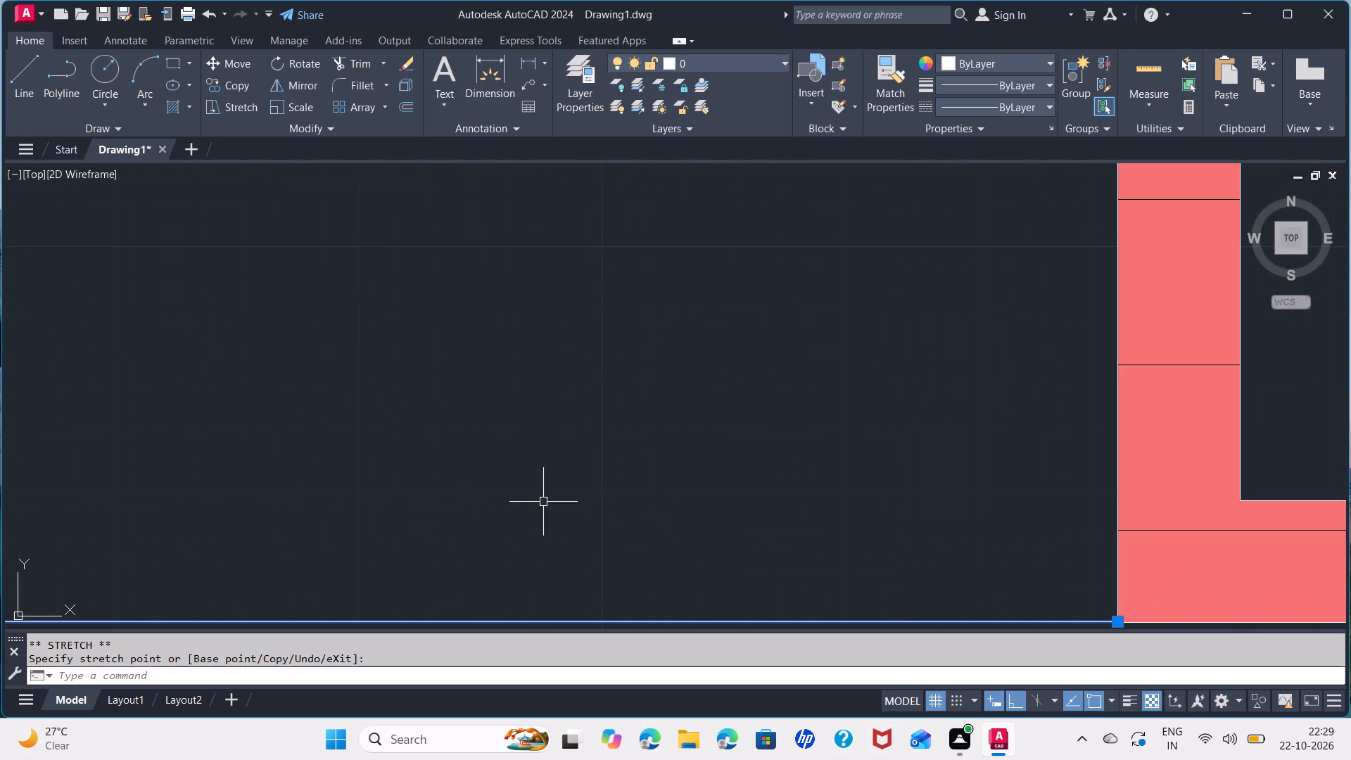
middle_drag(547, 499, 305, 322)
scroll(604, 405, up, 3)
scroll(604, 405, down, 2)
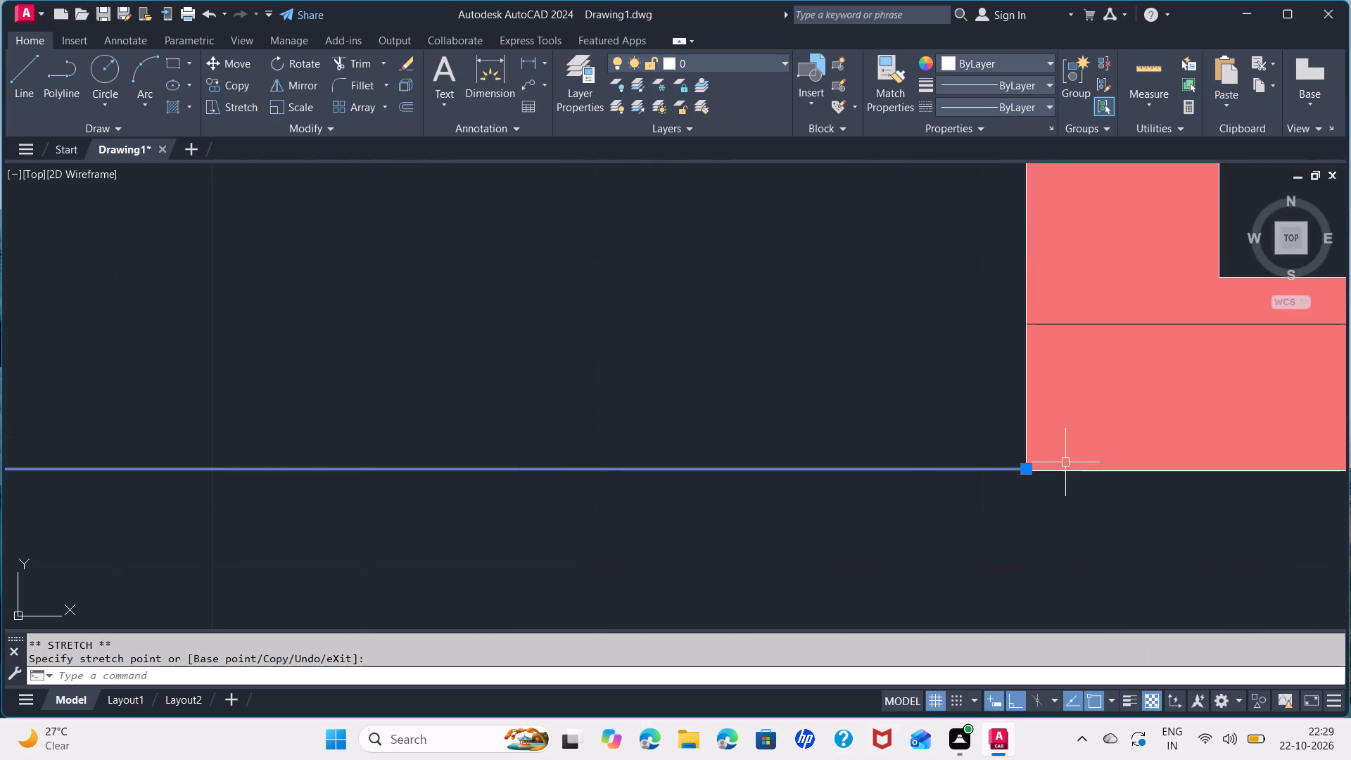
scroll(1065, 458, up, 4)
scroll(702, 536, up, 5)
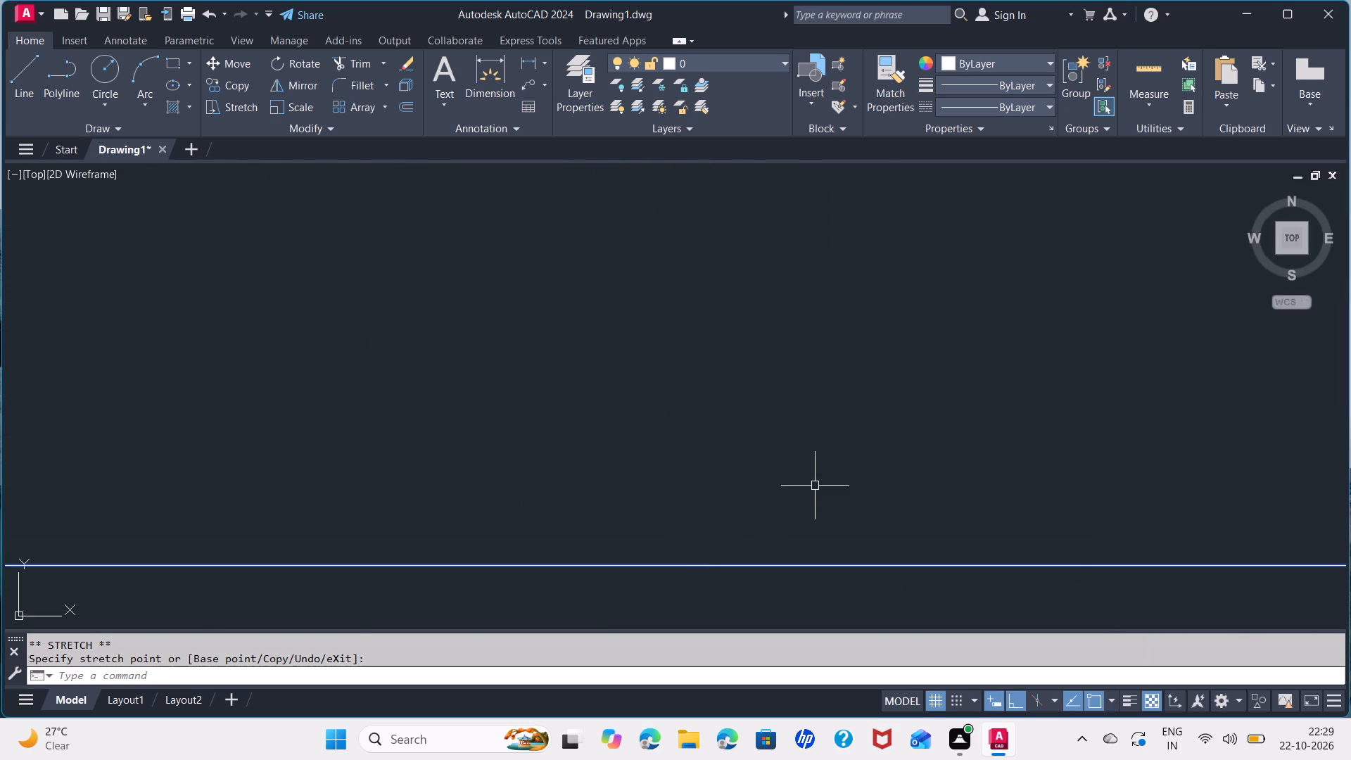
scroll(851, 469, down, 2)
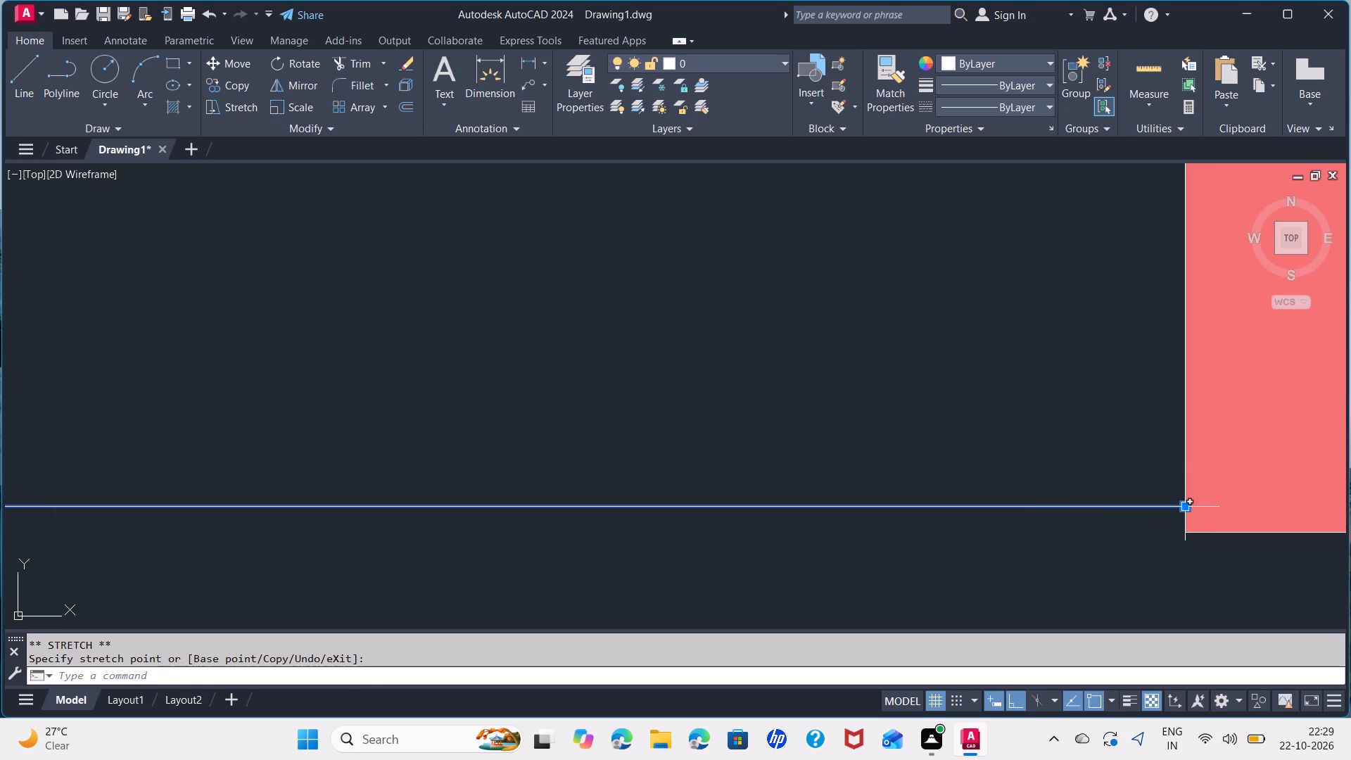
click(1181, 510)
click(1186, 535)
scroll(776, 379, down, 3)
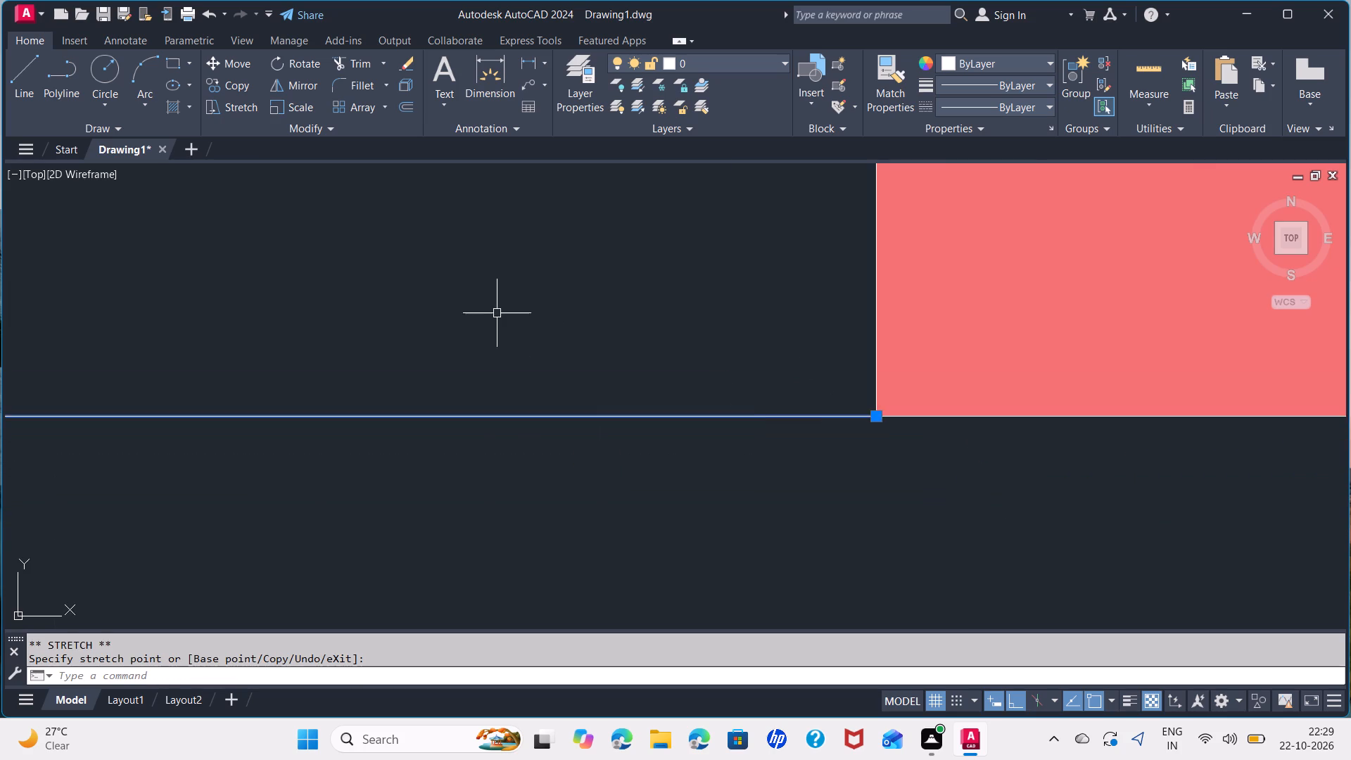
Shorten the new vertical line so its lower end meets the horizontal line's free end.
scroll(497, 313, down, 4)
middle_drag(445, 297, 1350, 393)
scroll(61, 410, down, 3)
scroll(114, 444, down, 2)
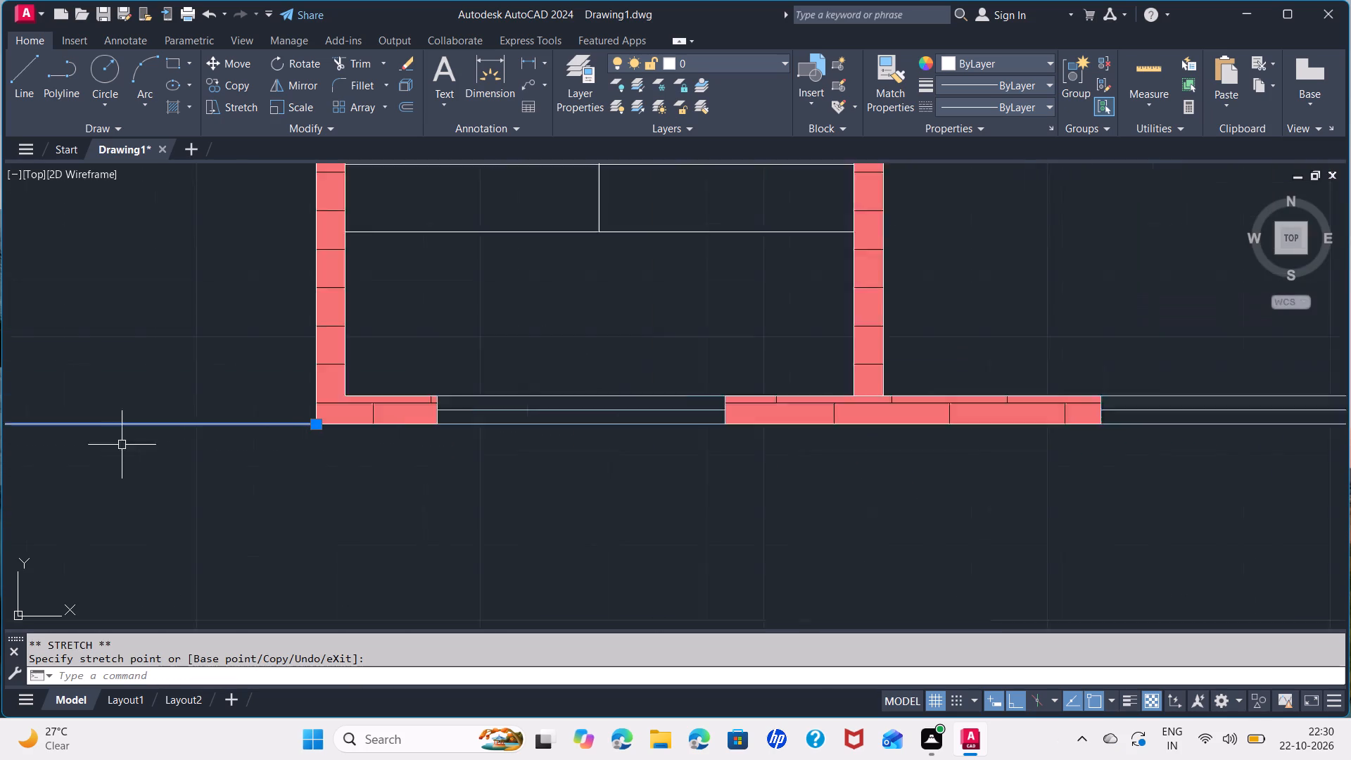
scroll(139, 446, down, 2)
middle_drag(225, 468, 825, 426)
scroll(611, 398, up, 4)
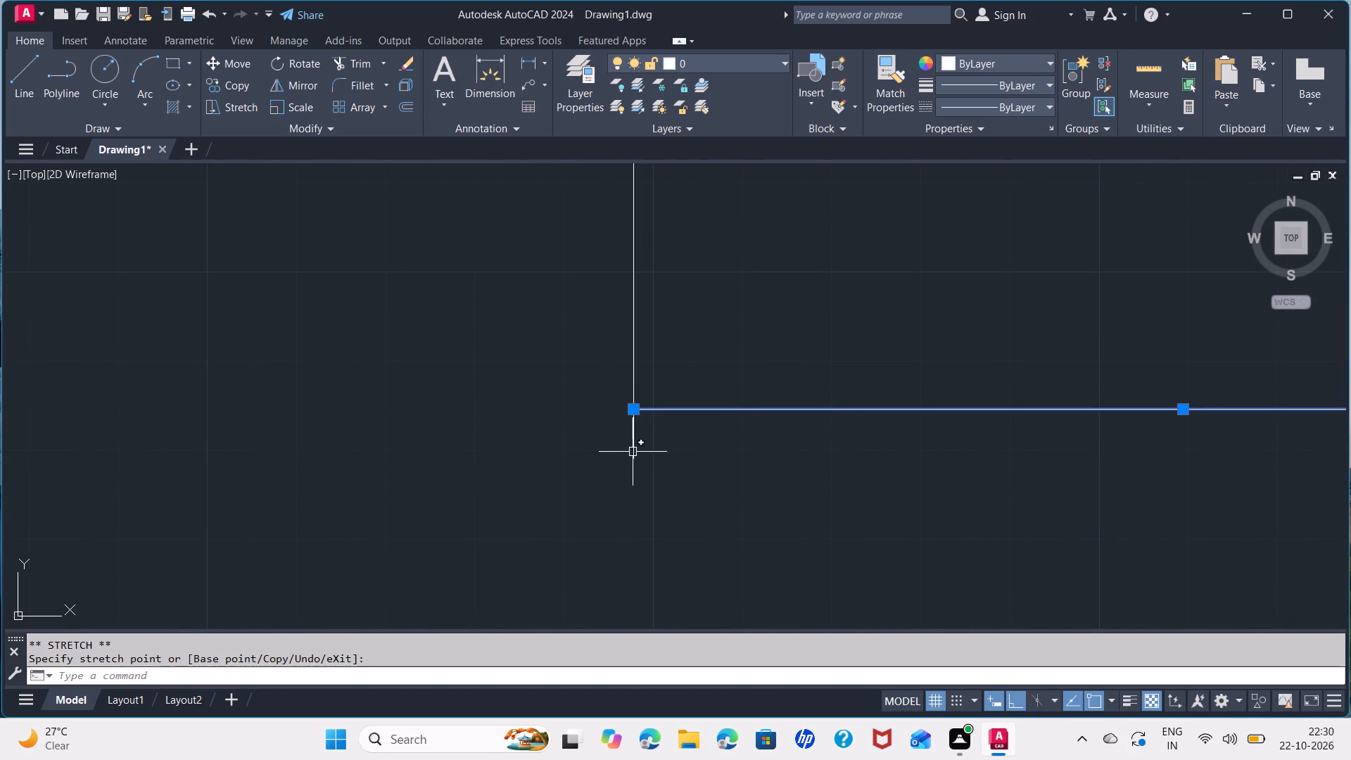
click(634, 452)
click(640, 464)
click(625, 460)
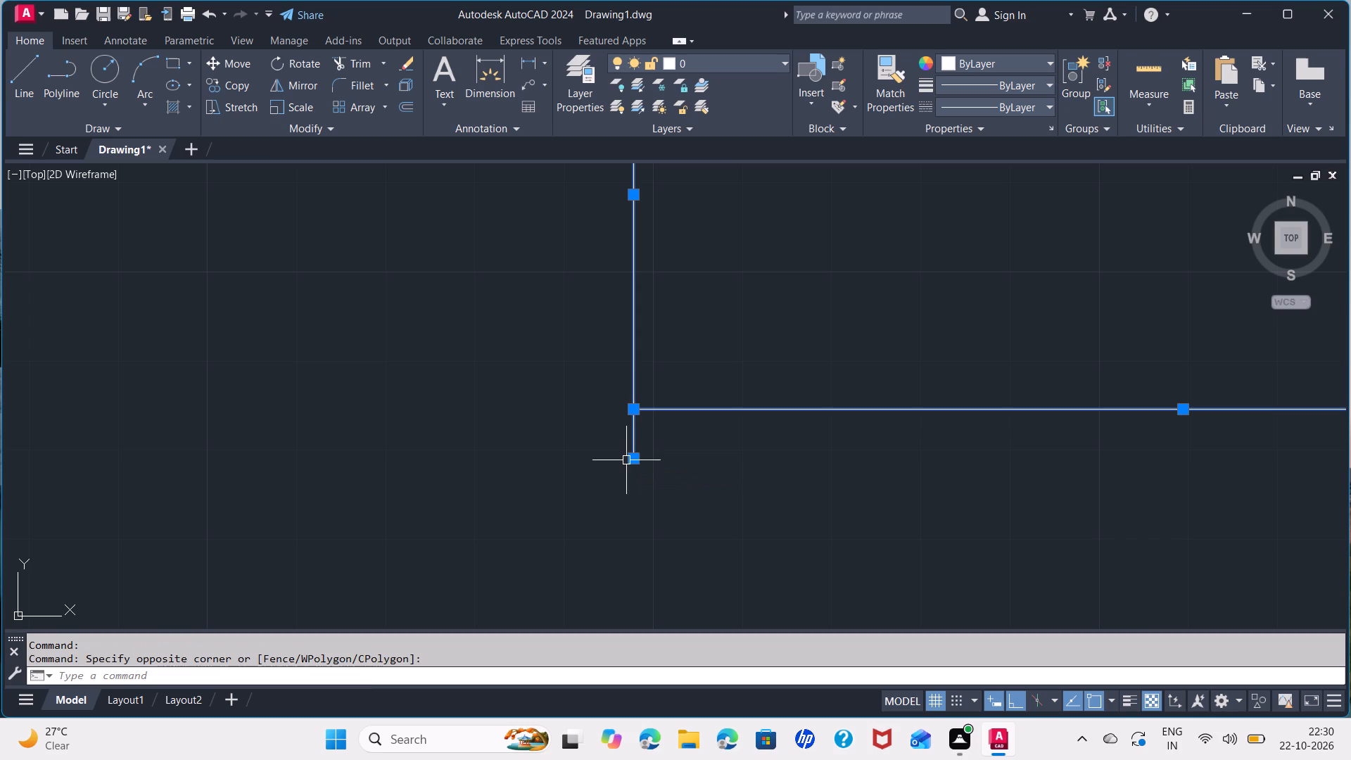
click(632, 460)
click(636, 410)
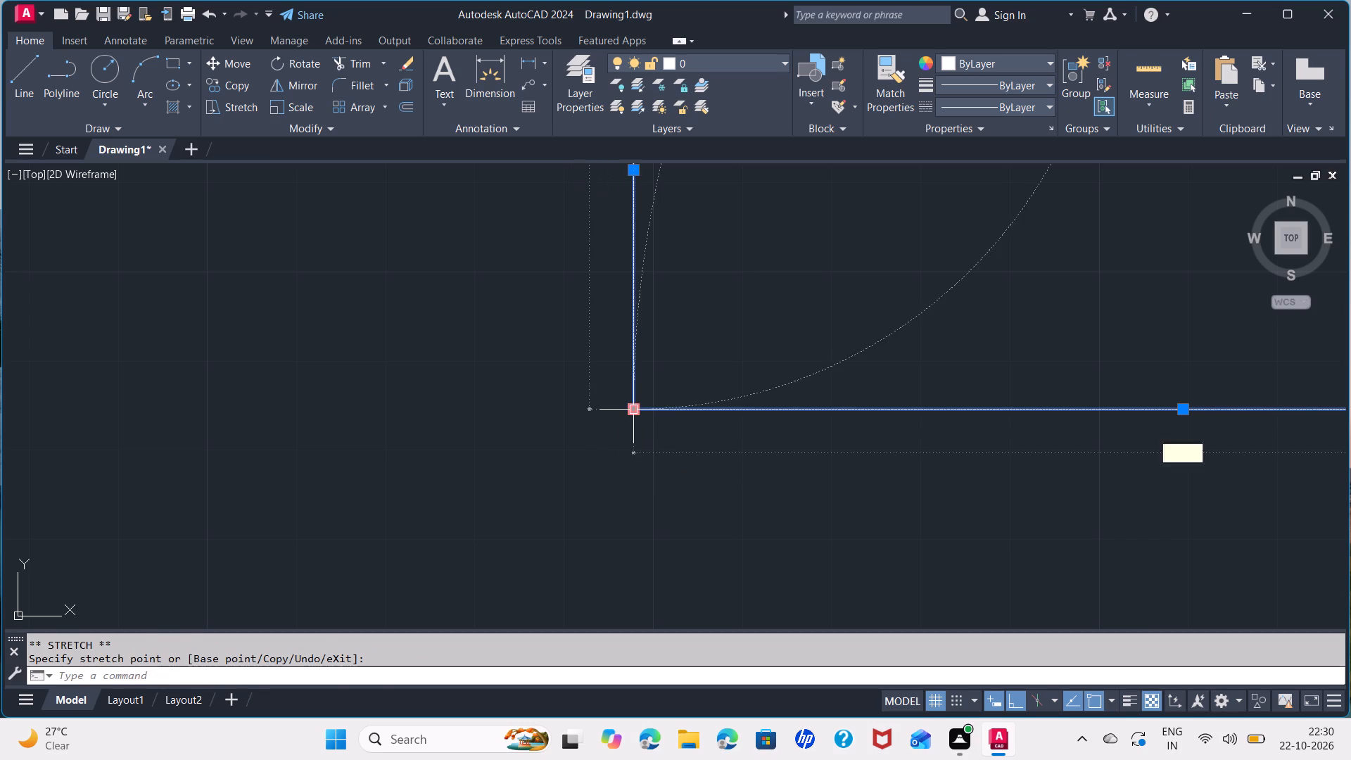
key(space)
scroll(735, 381, down, 2)
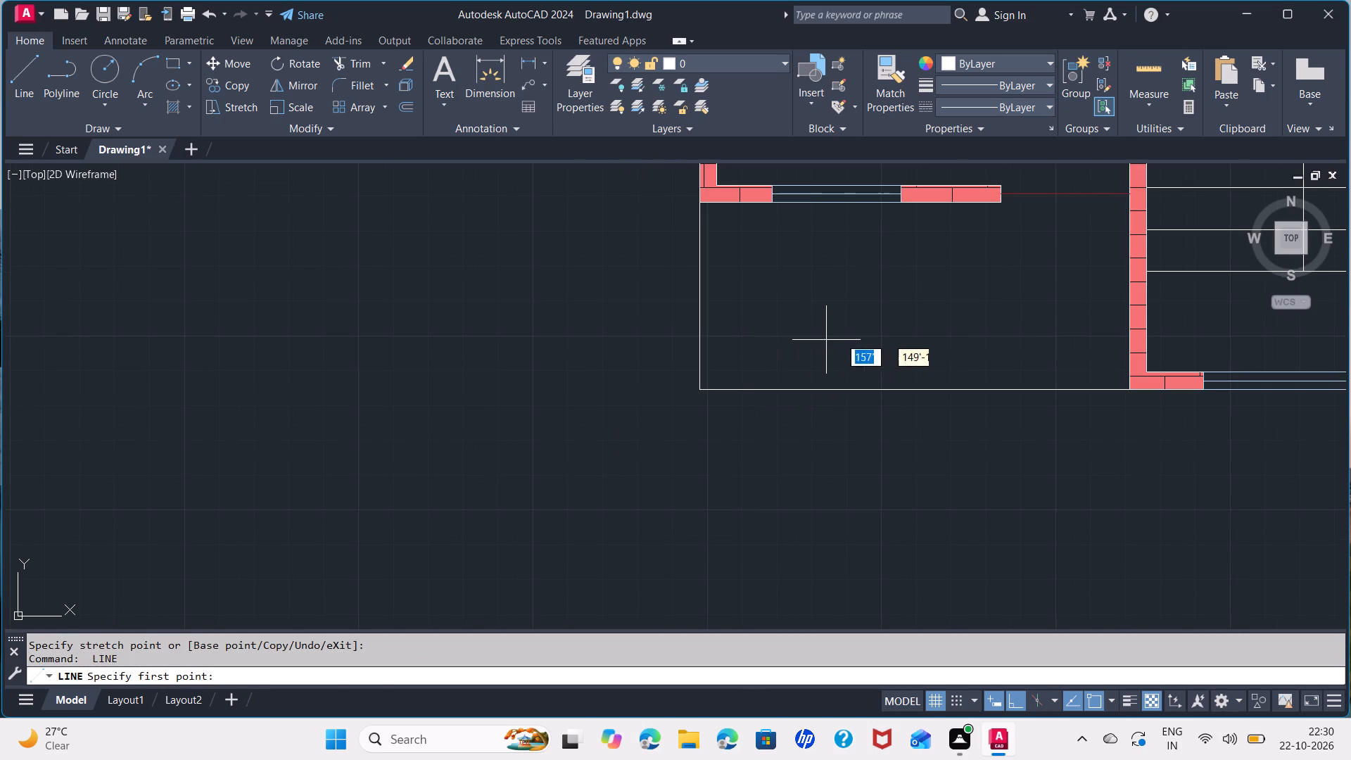
key(Escape)
Draw two entrance steps below the porch's horizontal line, each about 1' deep and 10'-3" wide.
middle_drag(880, 325, 614, 430)
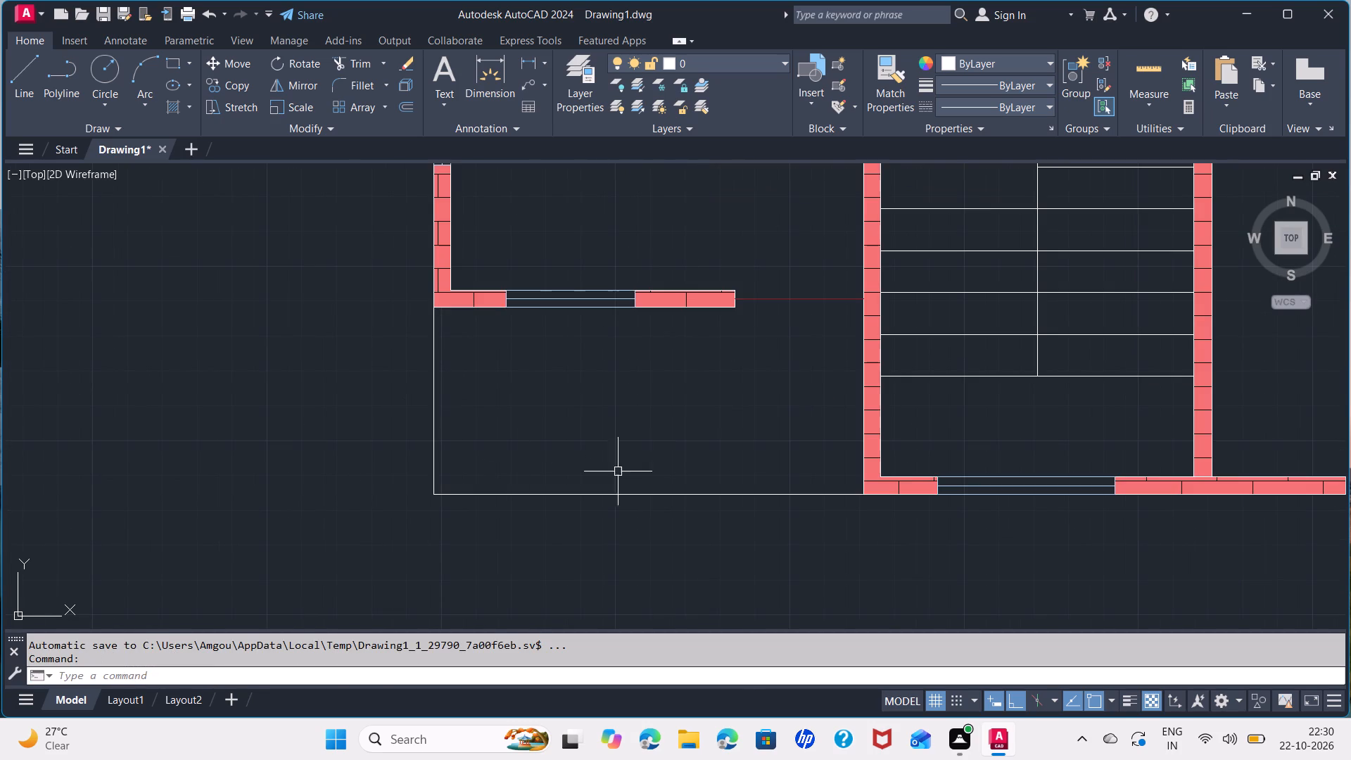
middle_drag(697, 424, 623, 388)
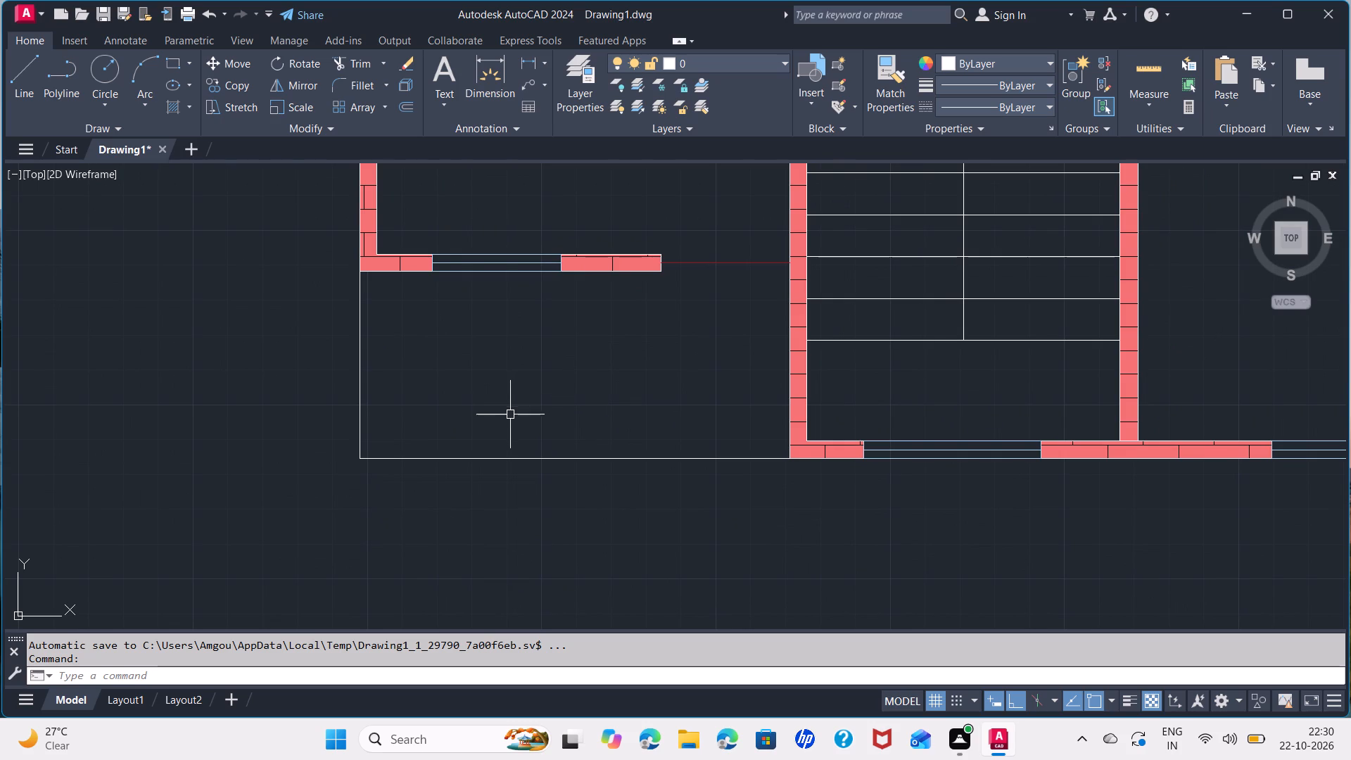
key(space)
click(362, 460)
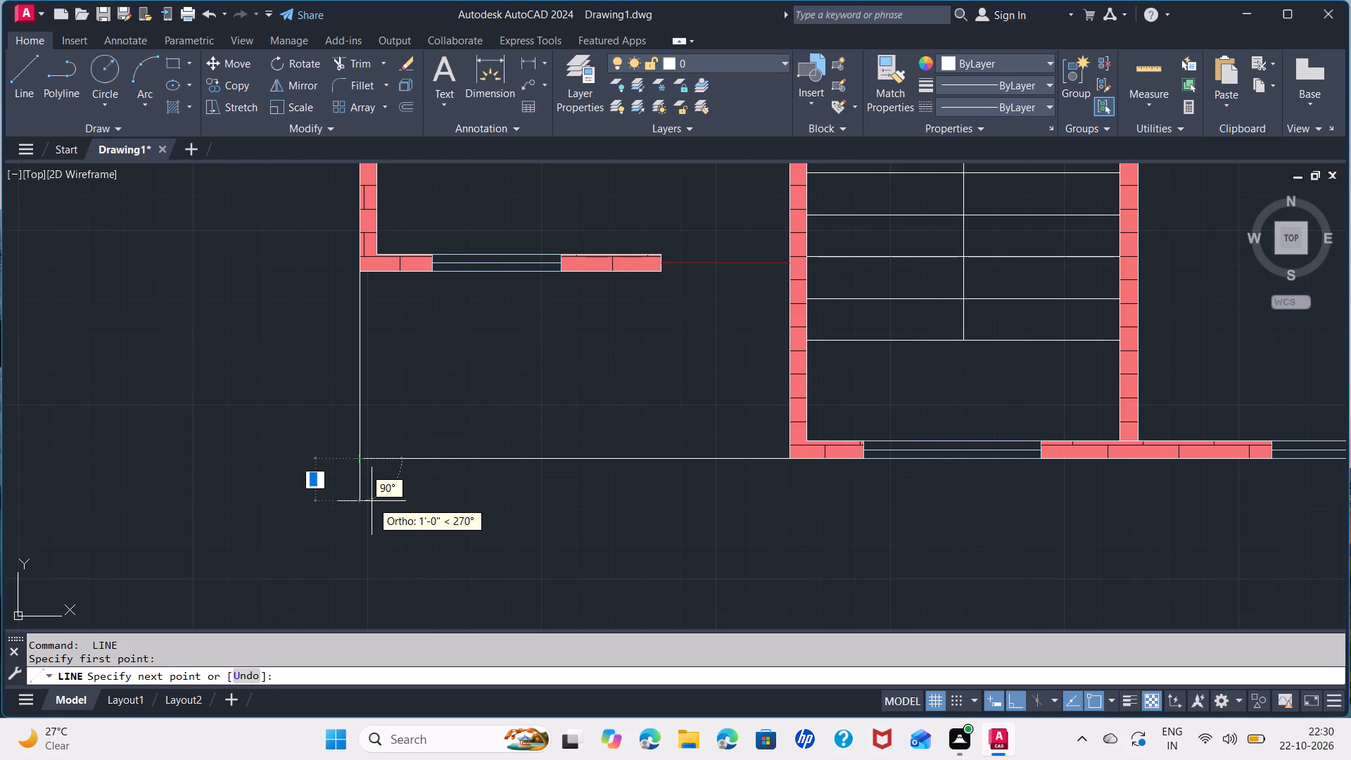
click(372, 501)
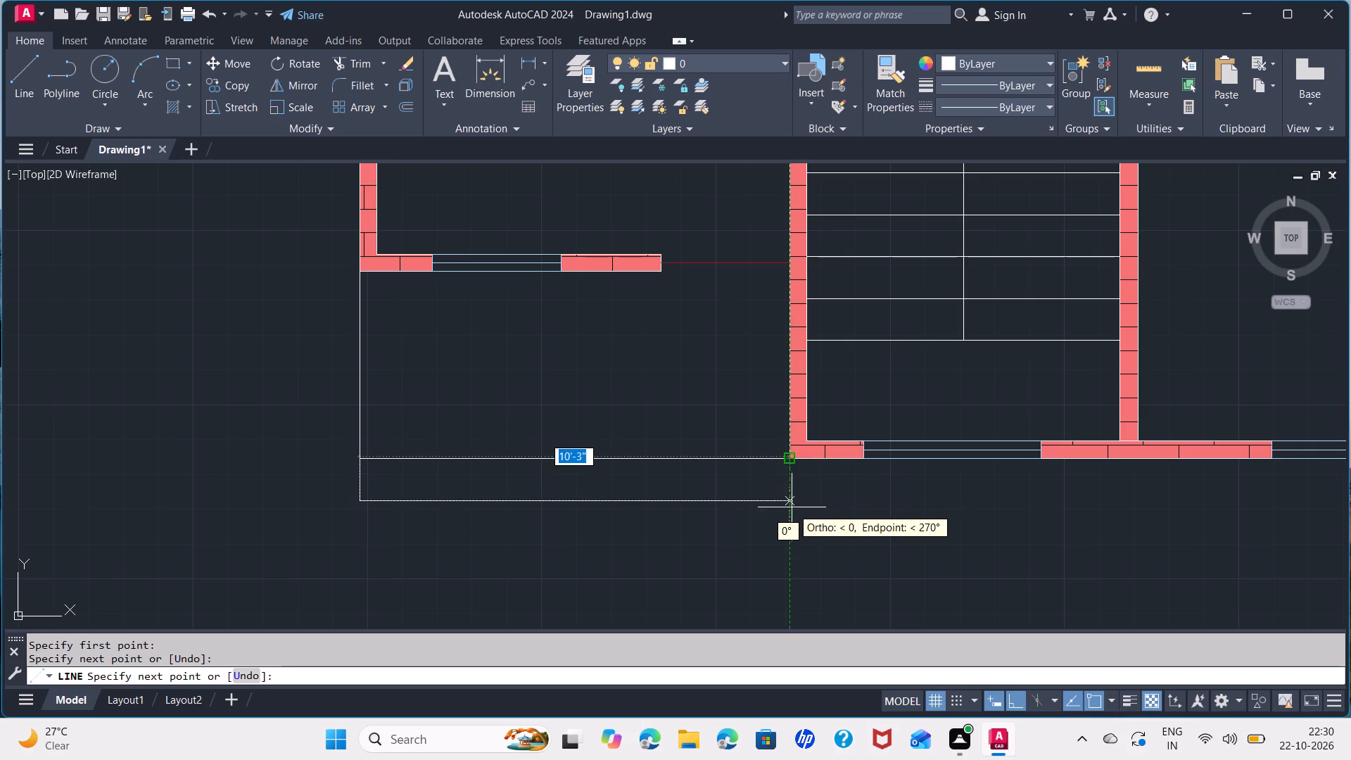
click(790, 502)
click(792, 460)
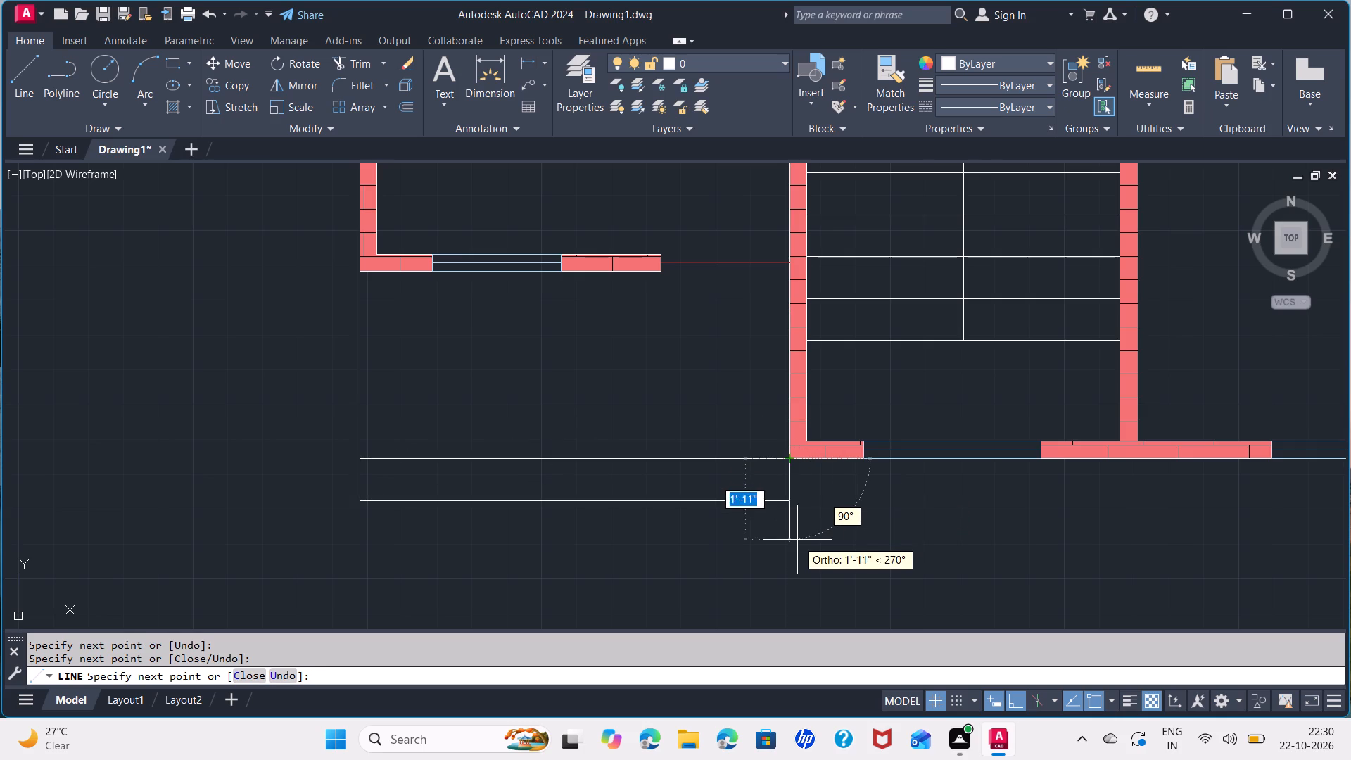
click(796, 544)
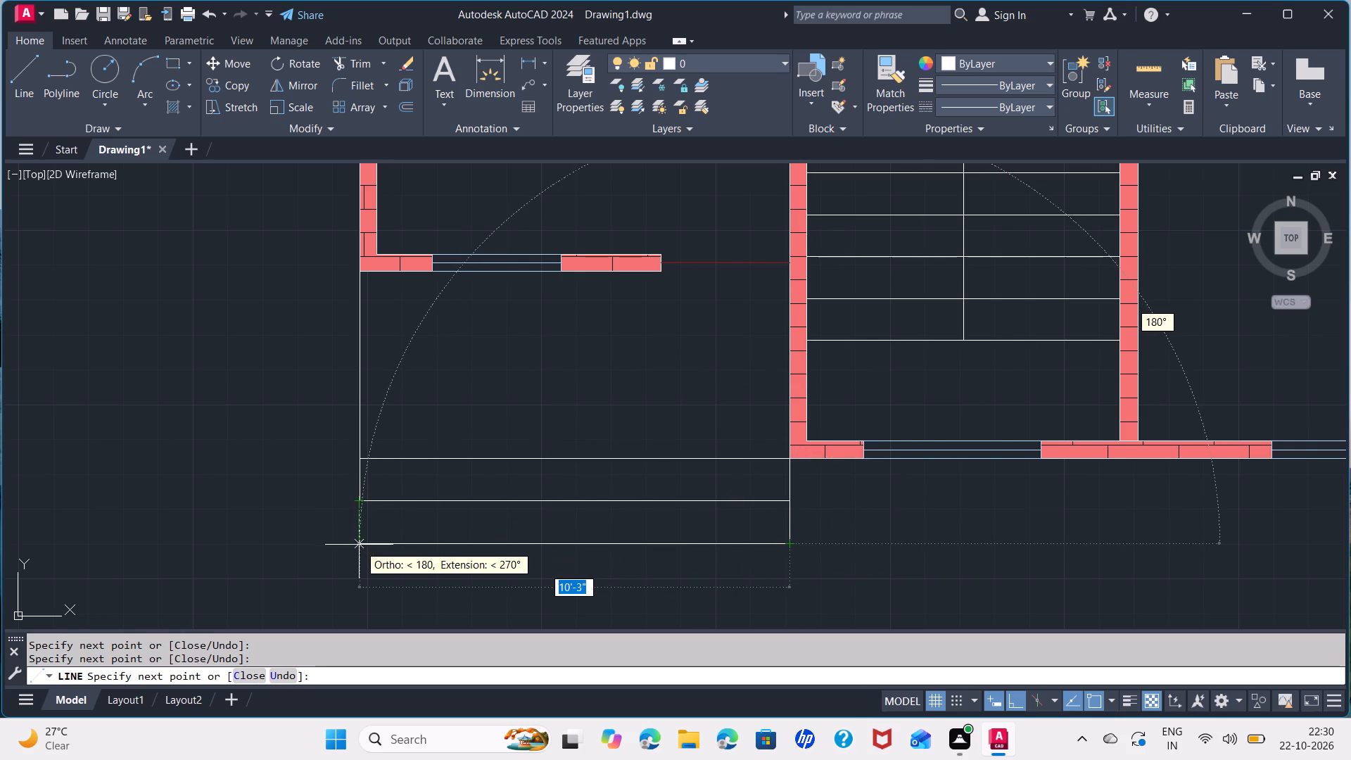
click(360, 540)
click(361, 498)
key(space)
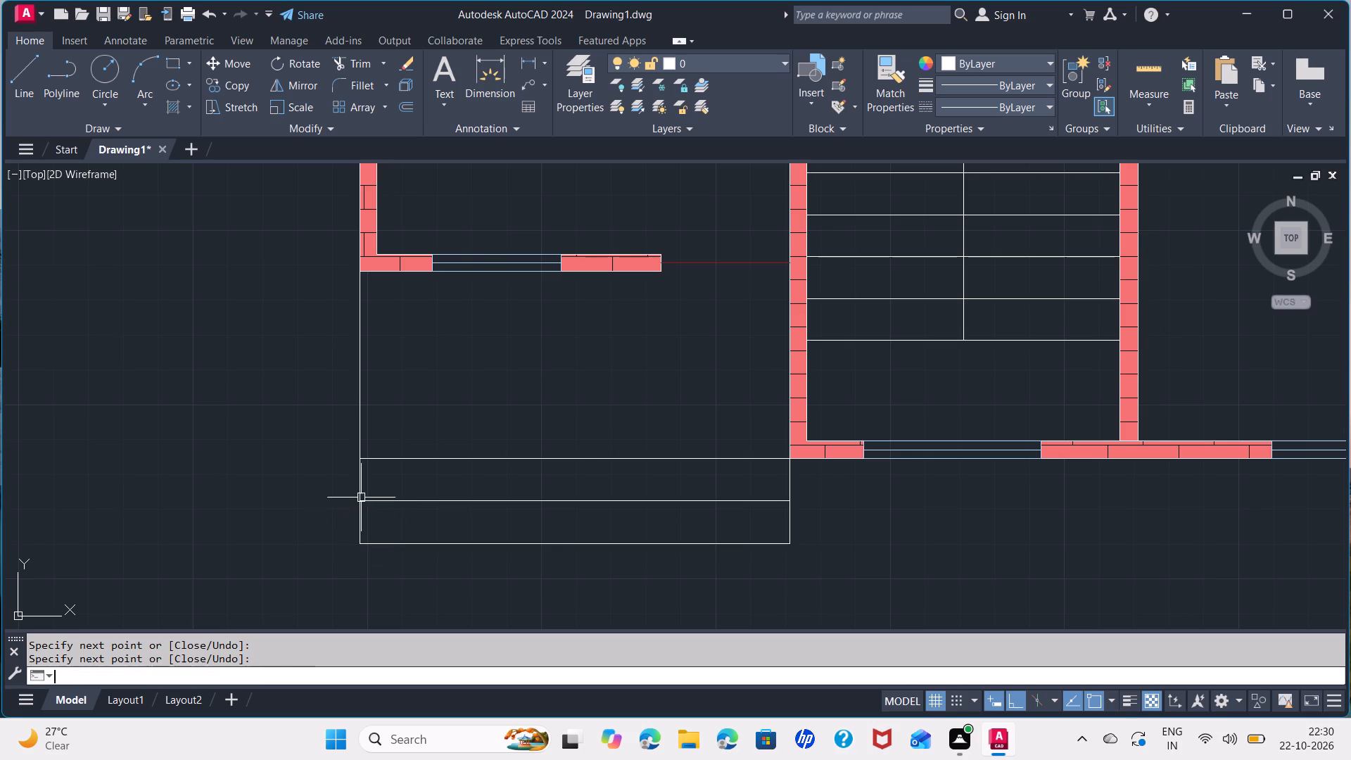
Hatch both halves of the two boxes projecting from the right-hand rooms with AR-RROOF, black 0,0,0 on background 99,100,102.
scroll(546, 460, down, 1)
middle_drag(616, 359, 592, 463)
scroll(586, 460, down, 1)
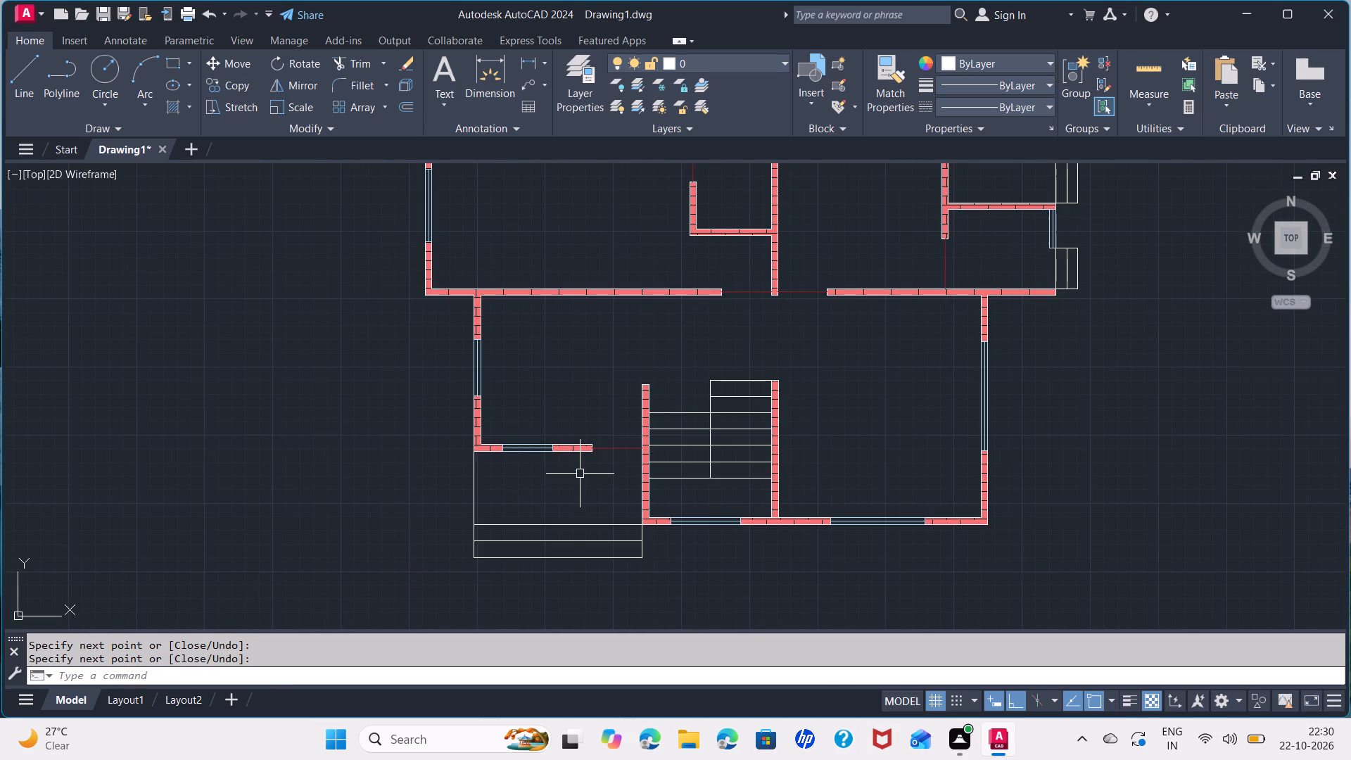
middle_drag(560, 474, 403, 425)
scroll(405, 422, down, 2)
middle_drag(440, 357, 443, 371)
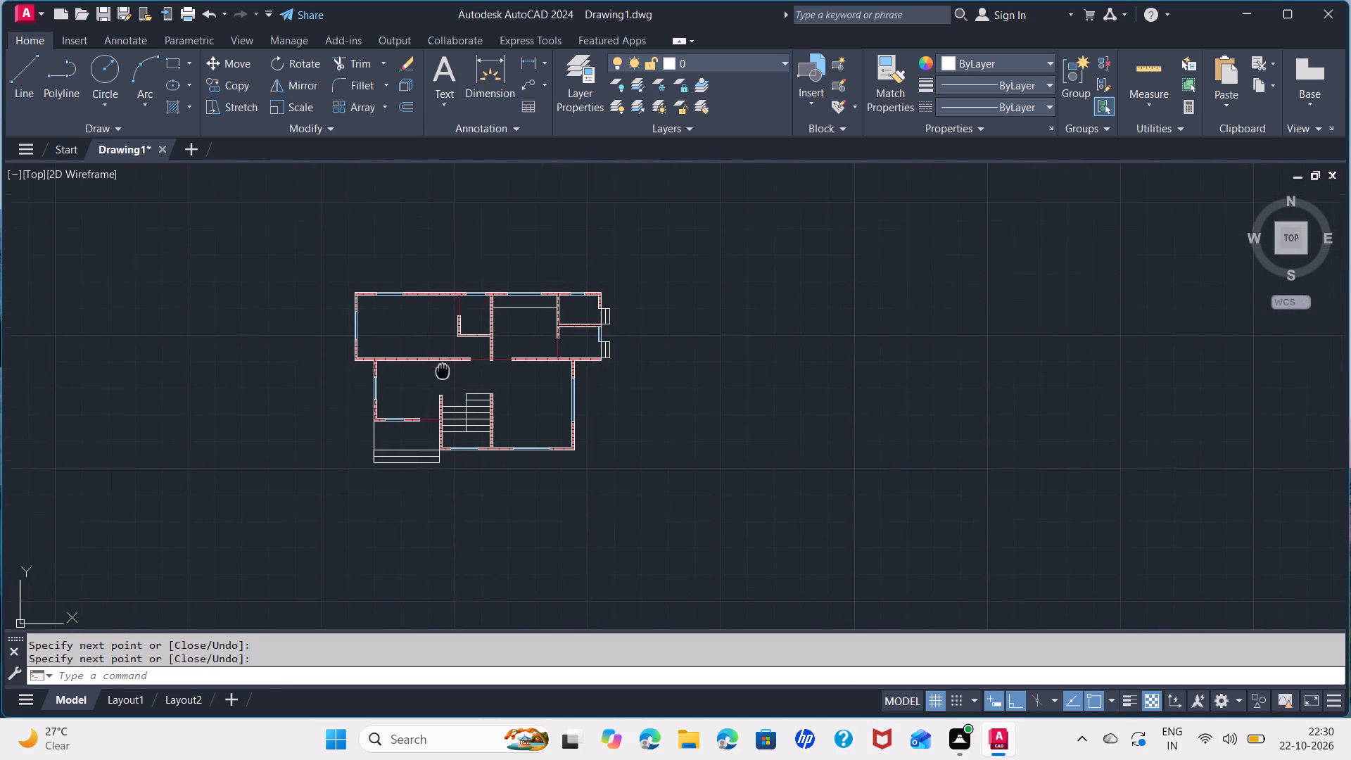
middle_drag(443, 371, 460, 417)
scroll(460, 421, up, 2)
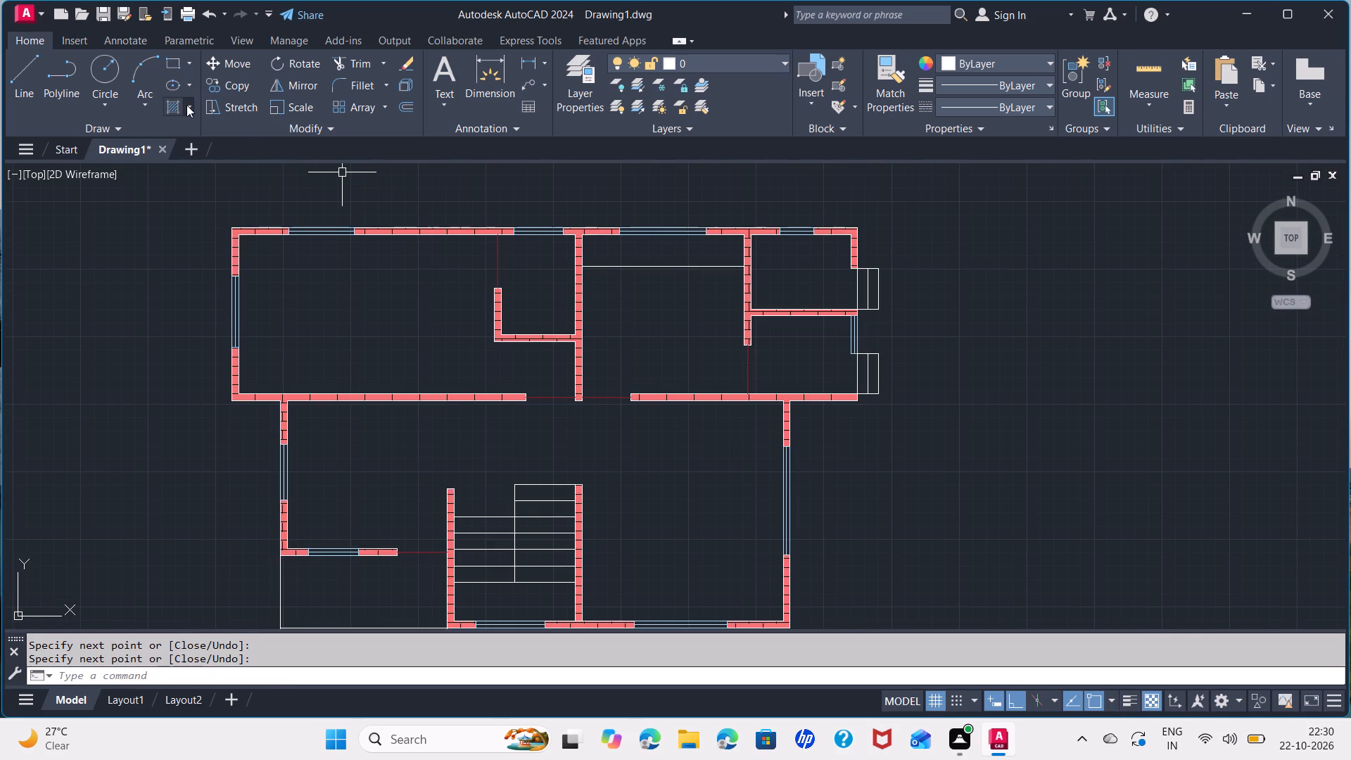
click(186, 105)
click(216, 125)
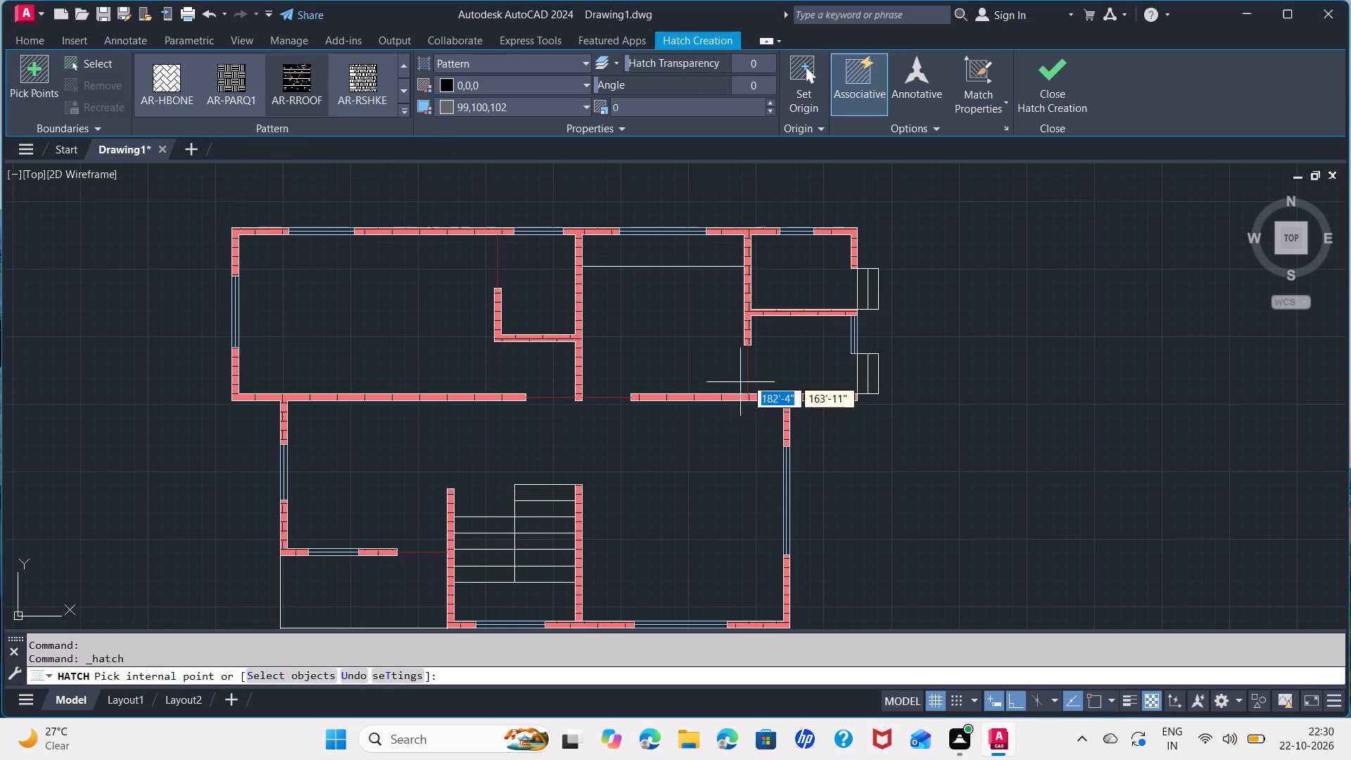
scroll(861, 374, up, 2)
click(861, 374)
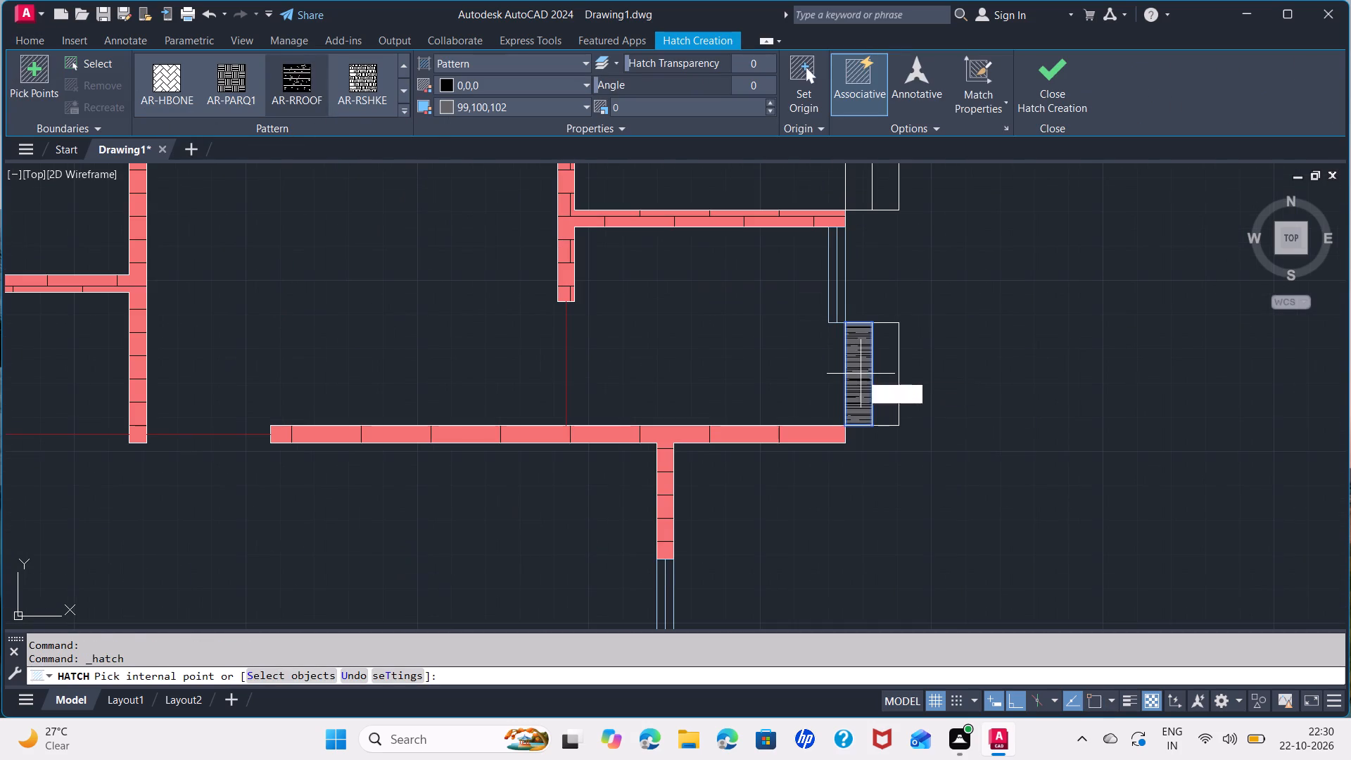
click(881, 374)
middle_drag(851, 283, 882, 421)
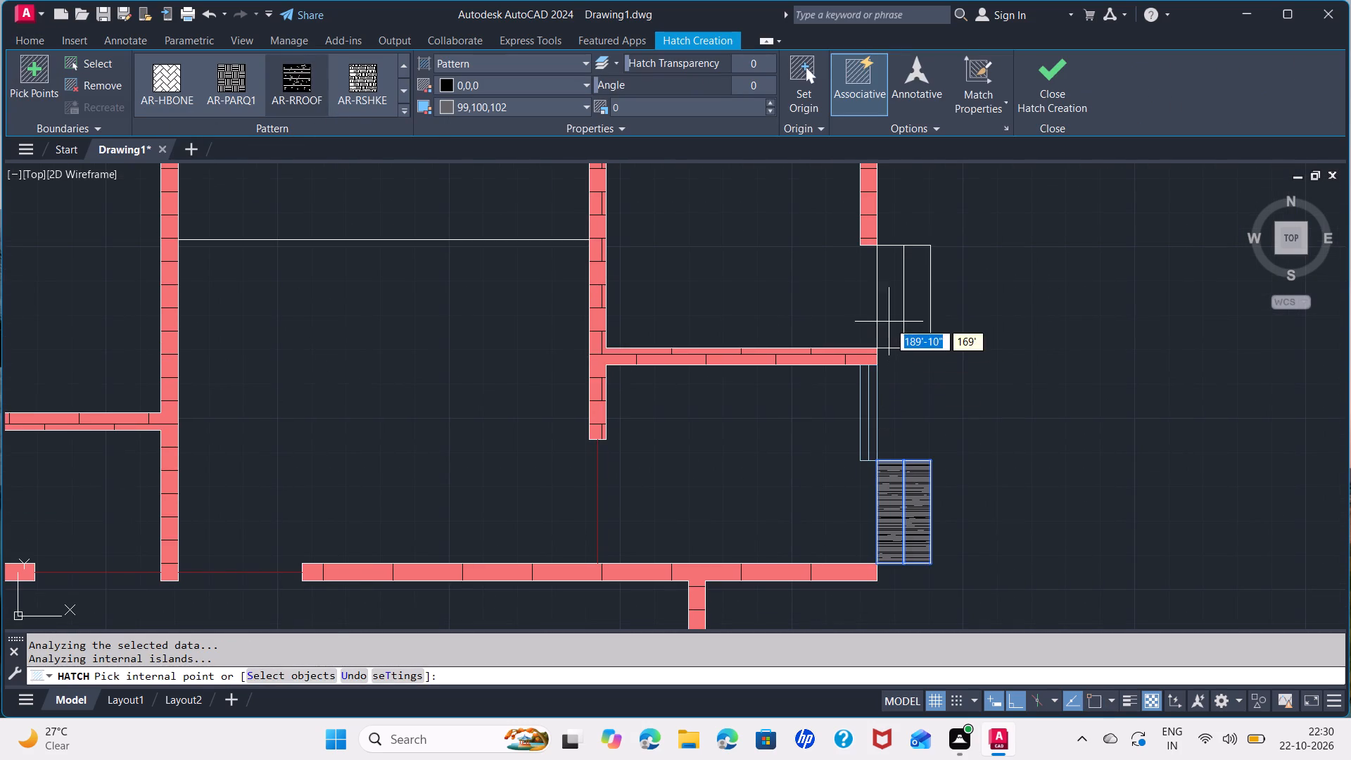
click(889, 322)
click(911, 322)
Add the two entrance steps below the porch to the same AR-RROOF hatch.
scroll(899, 348, down, 4)
middle_drag(814, 514, 818, 407)
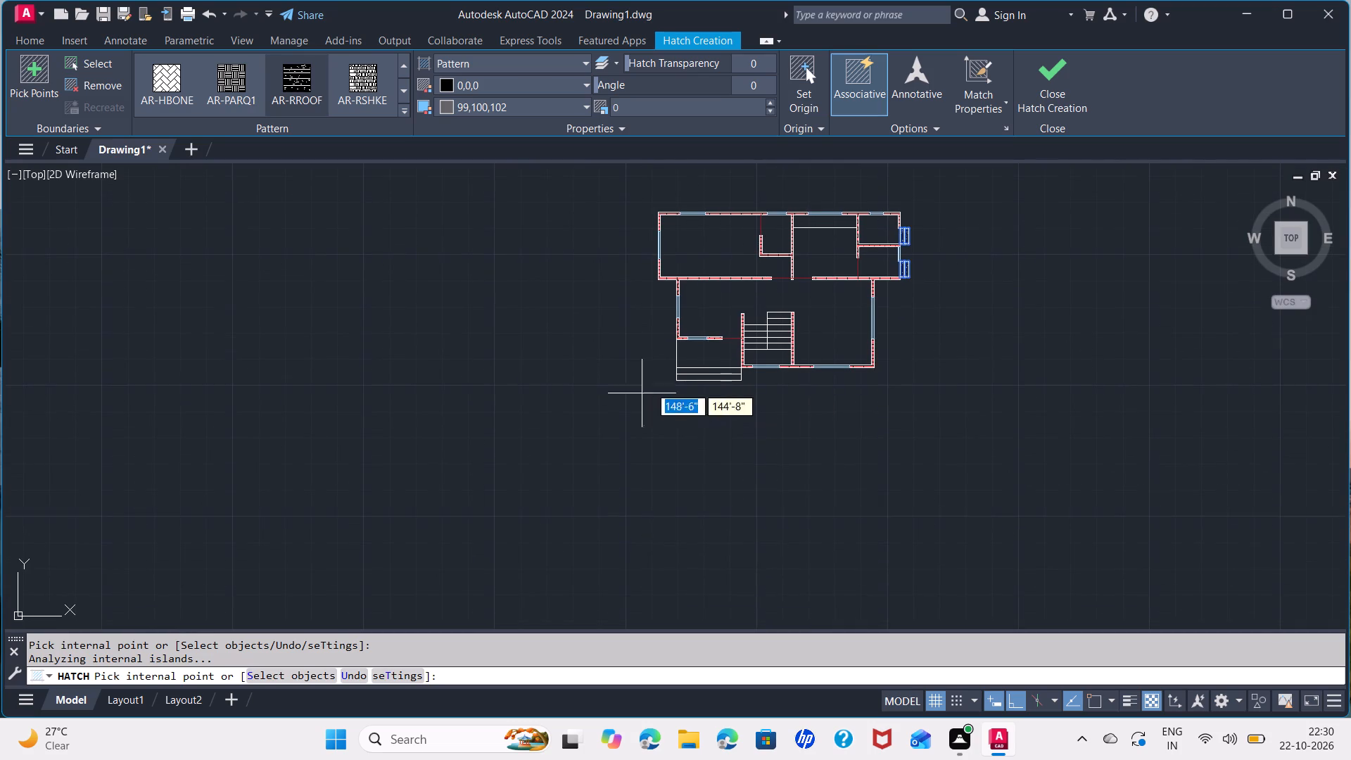
scroll(668, 375, up, 4)
click(782, 351)
click(810, 389)
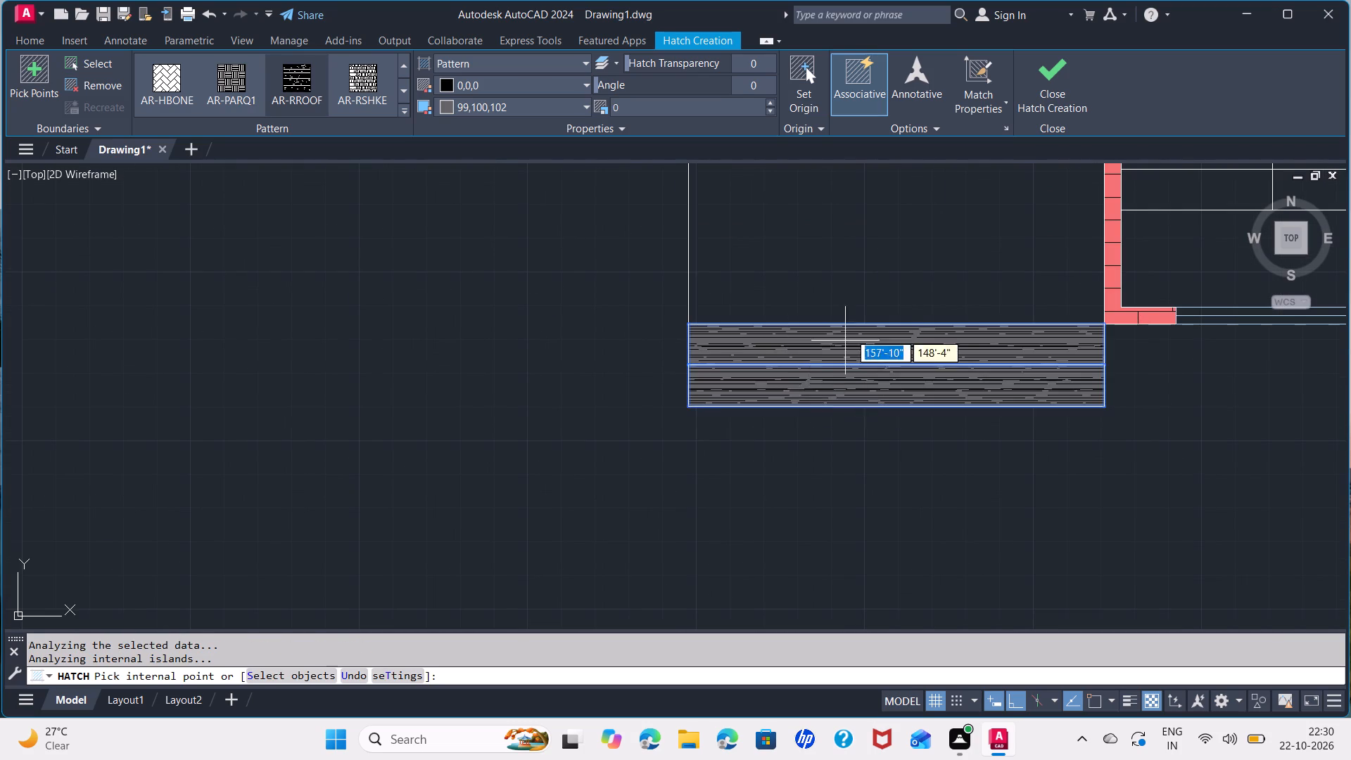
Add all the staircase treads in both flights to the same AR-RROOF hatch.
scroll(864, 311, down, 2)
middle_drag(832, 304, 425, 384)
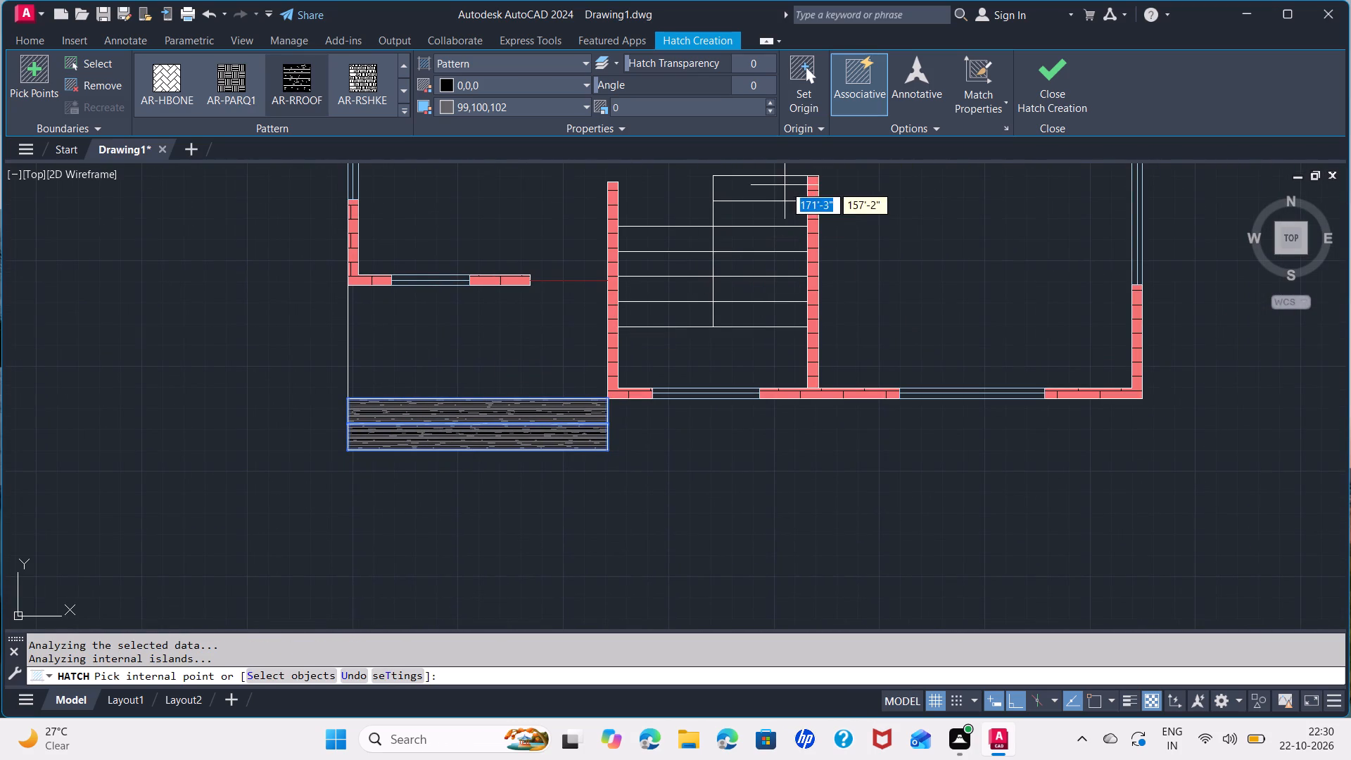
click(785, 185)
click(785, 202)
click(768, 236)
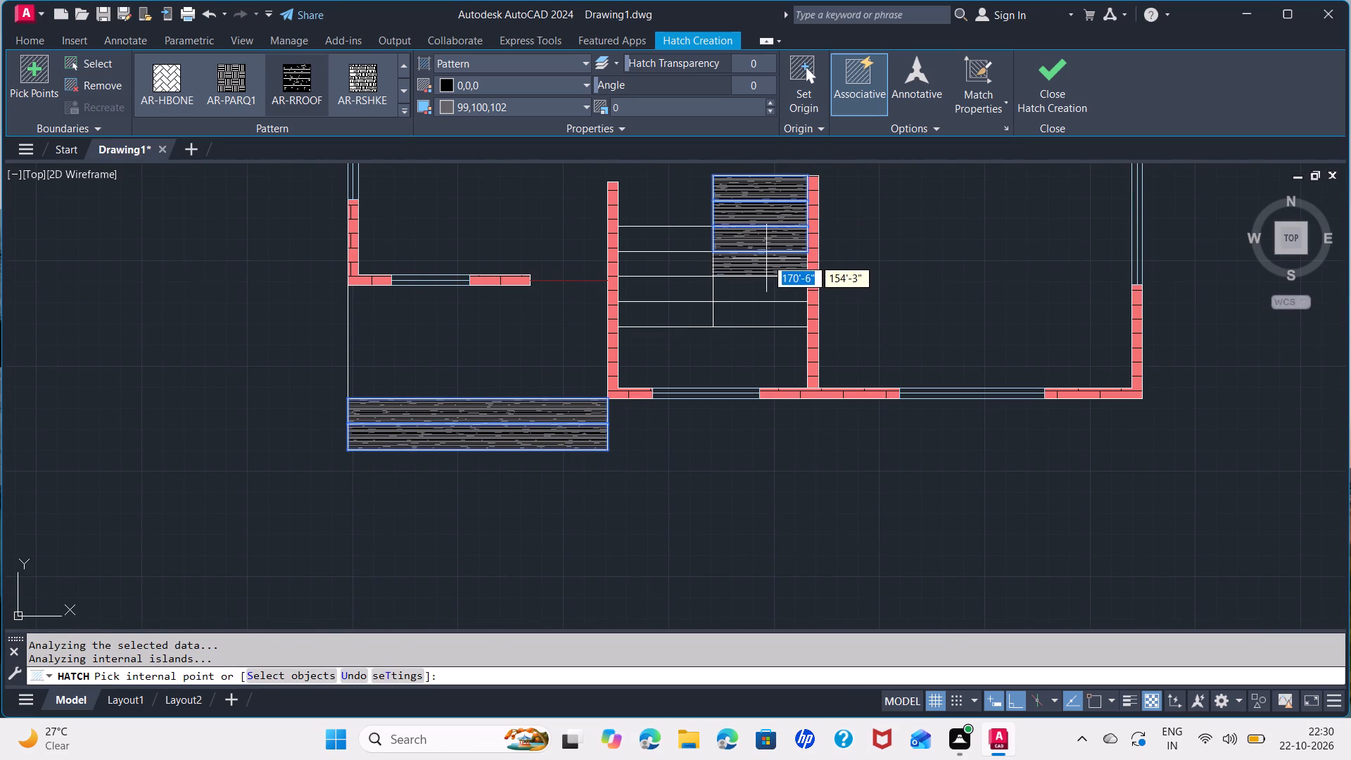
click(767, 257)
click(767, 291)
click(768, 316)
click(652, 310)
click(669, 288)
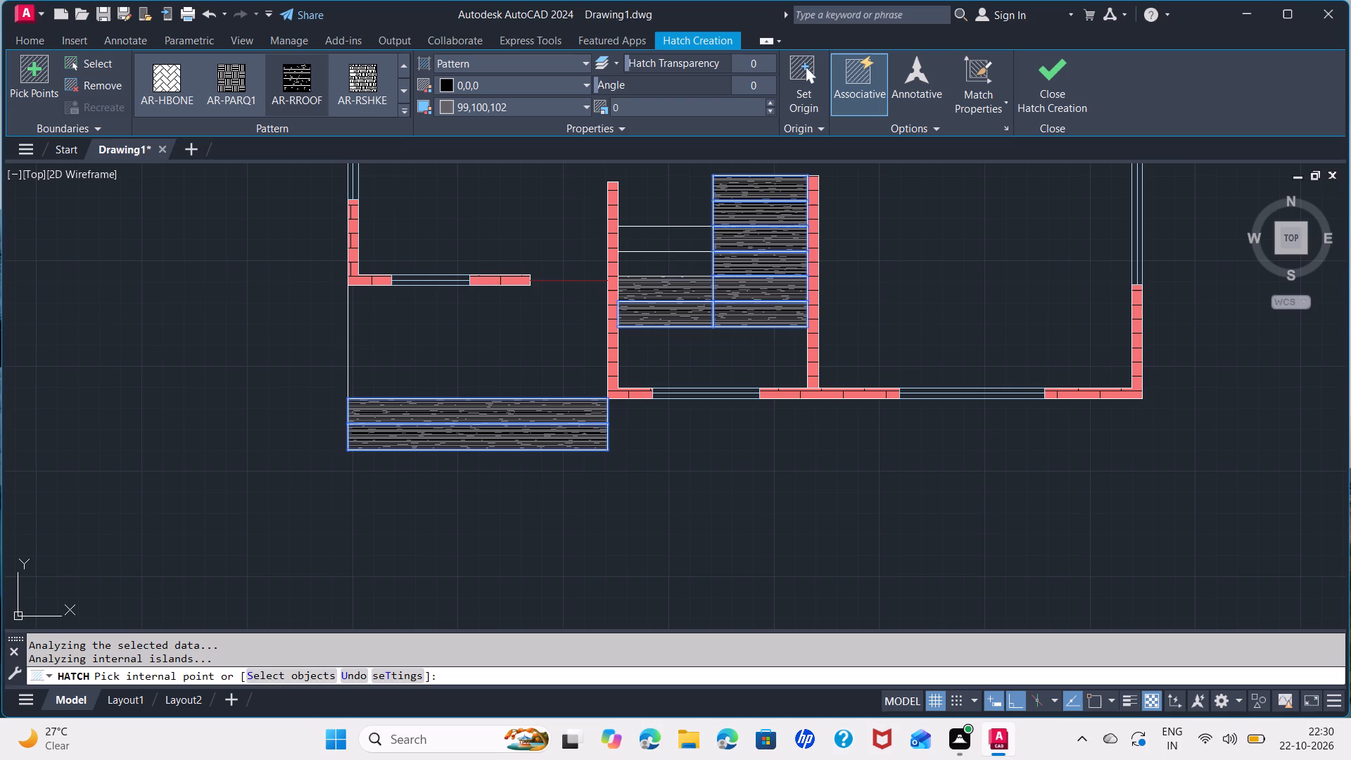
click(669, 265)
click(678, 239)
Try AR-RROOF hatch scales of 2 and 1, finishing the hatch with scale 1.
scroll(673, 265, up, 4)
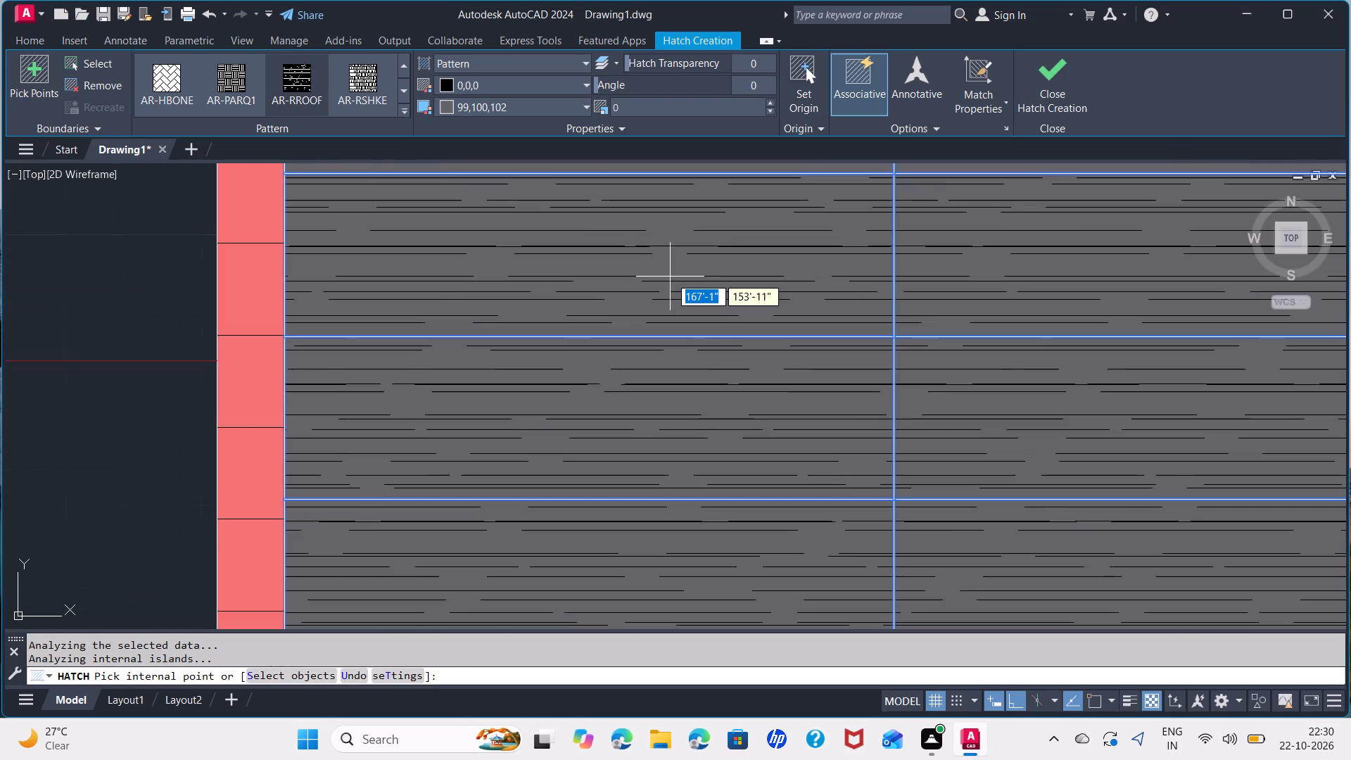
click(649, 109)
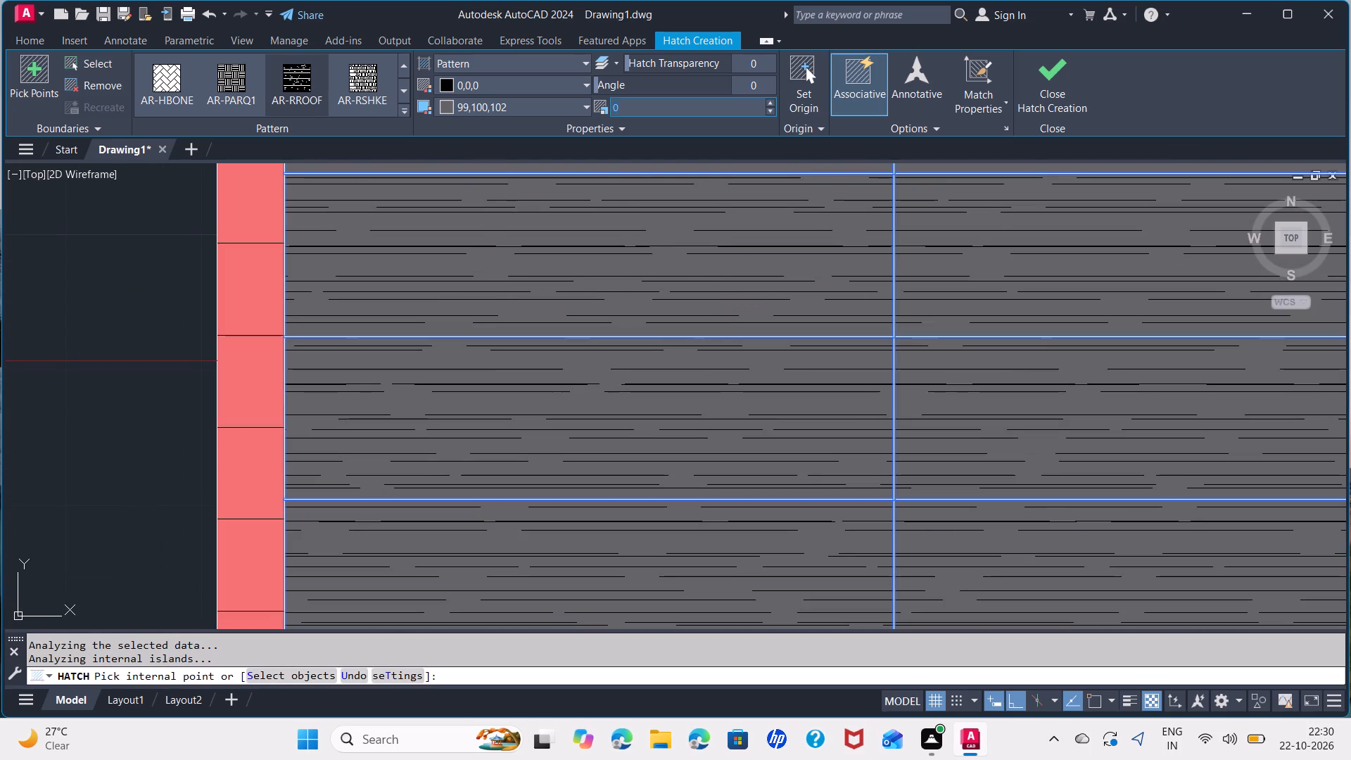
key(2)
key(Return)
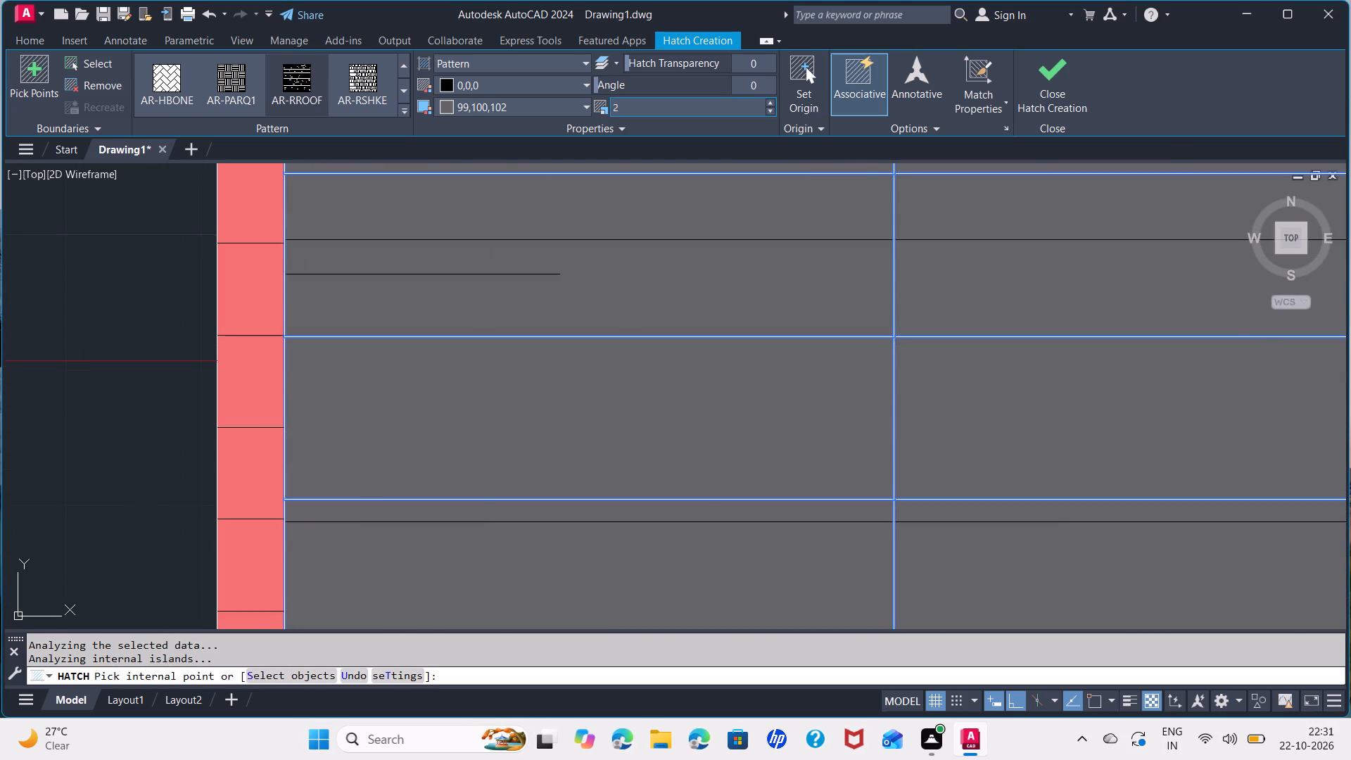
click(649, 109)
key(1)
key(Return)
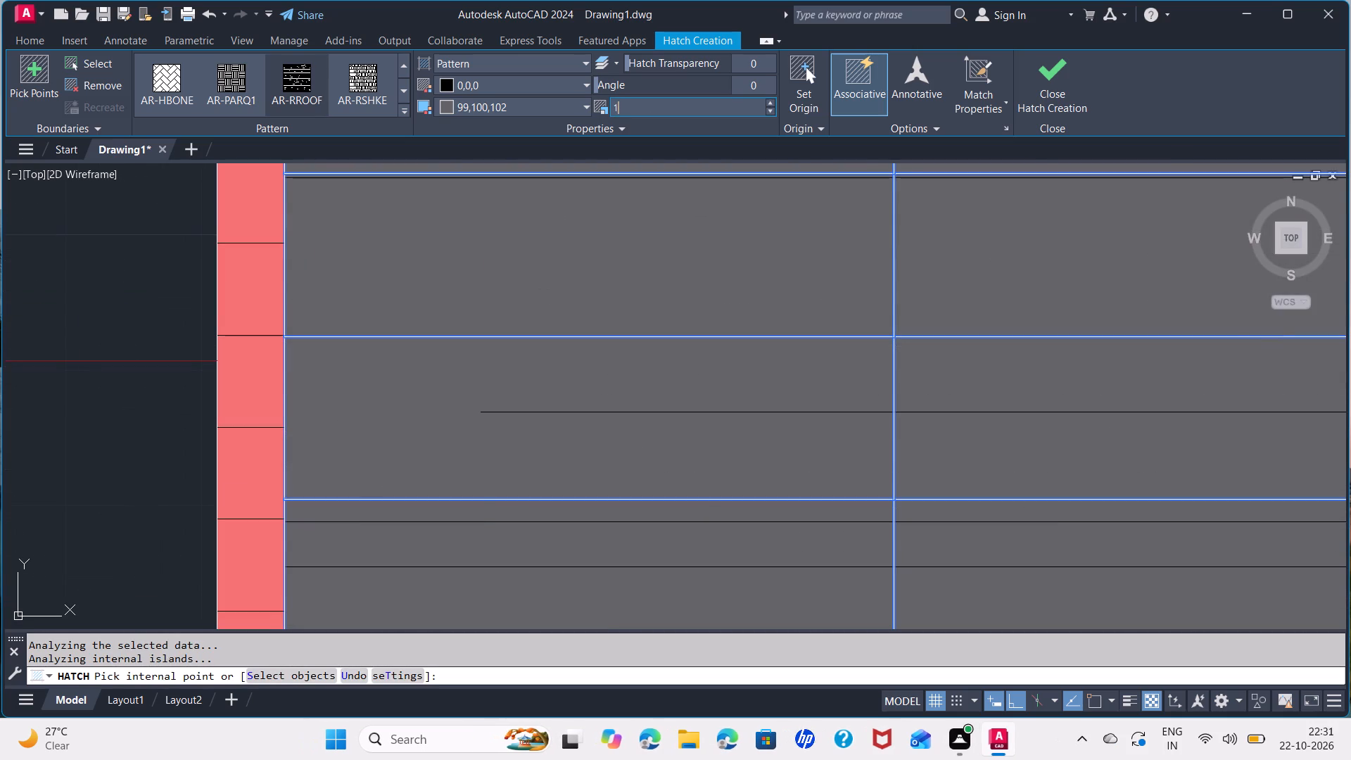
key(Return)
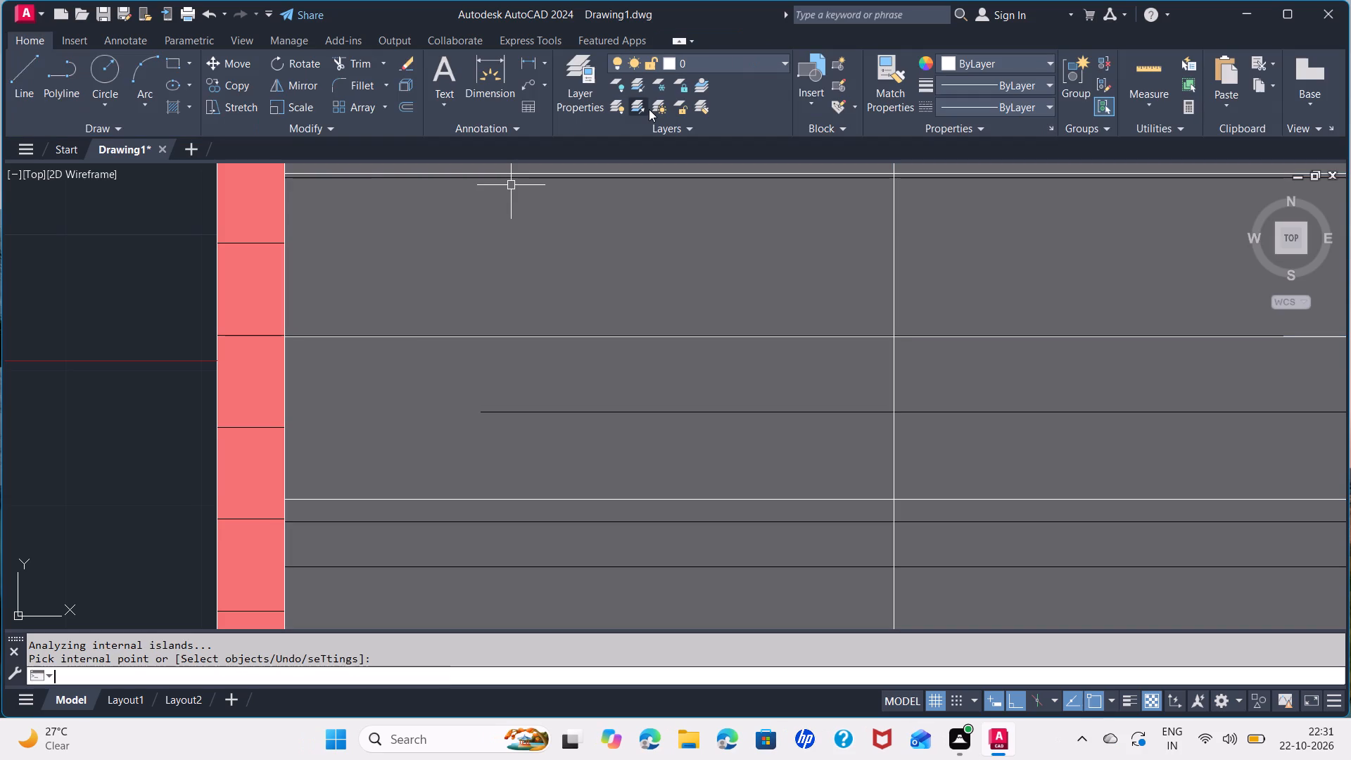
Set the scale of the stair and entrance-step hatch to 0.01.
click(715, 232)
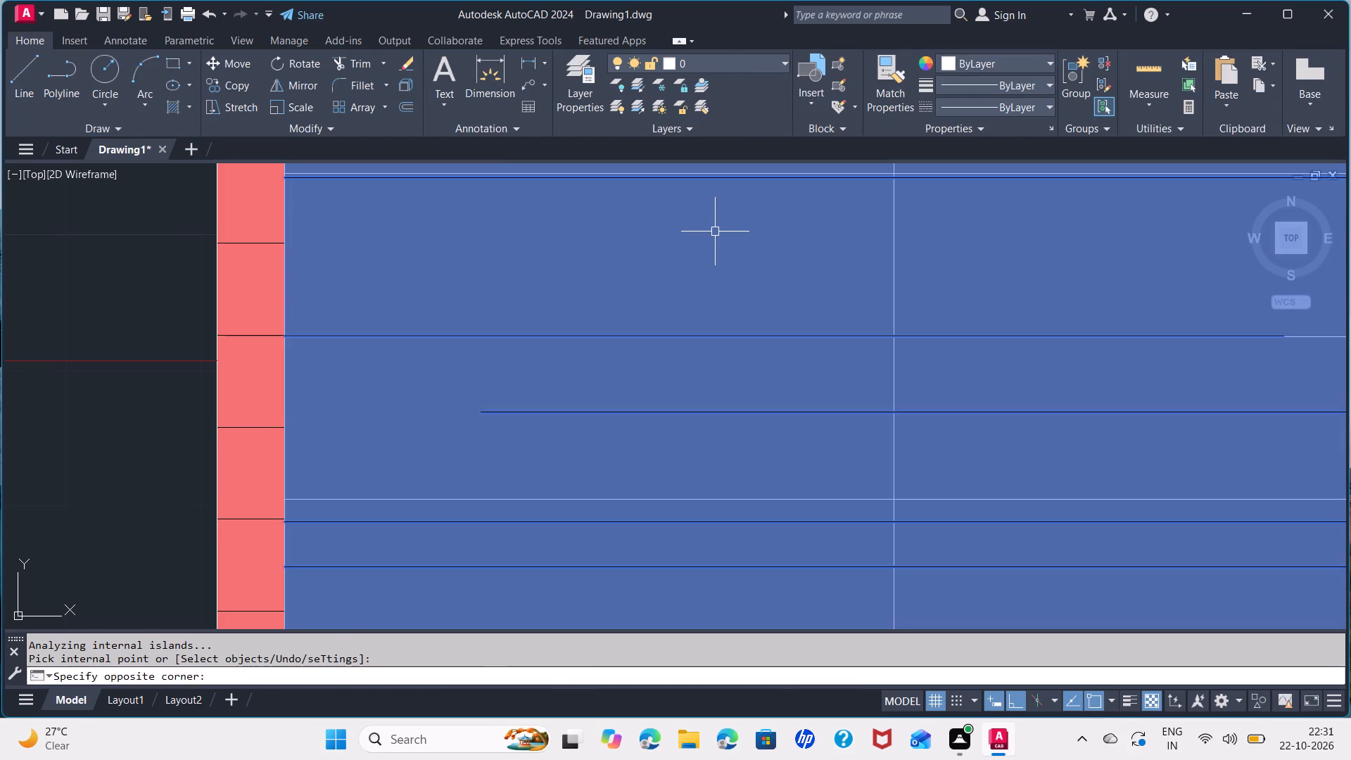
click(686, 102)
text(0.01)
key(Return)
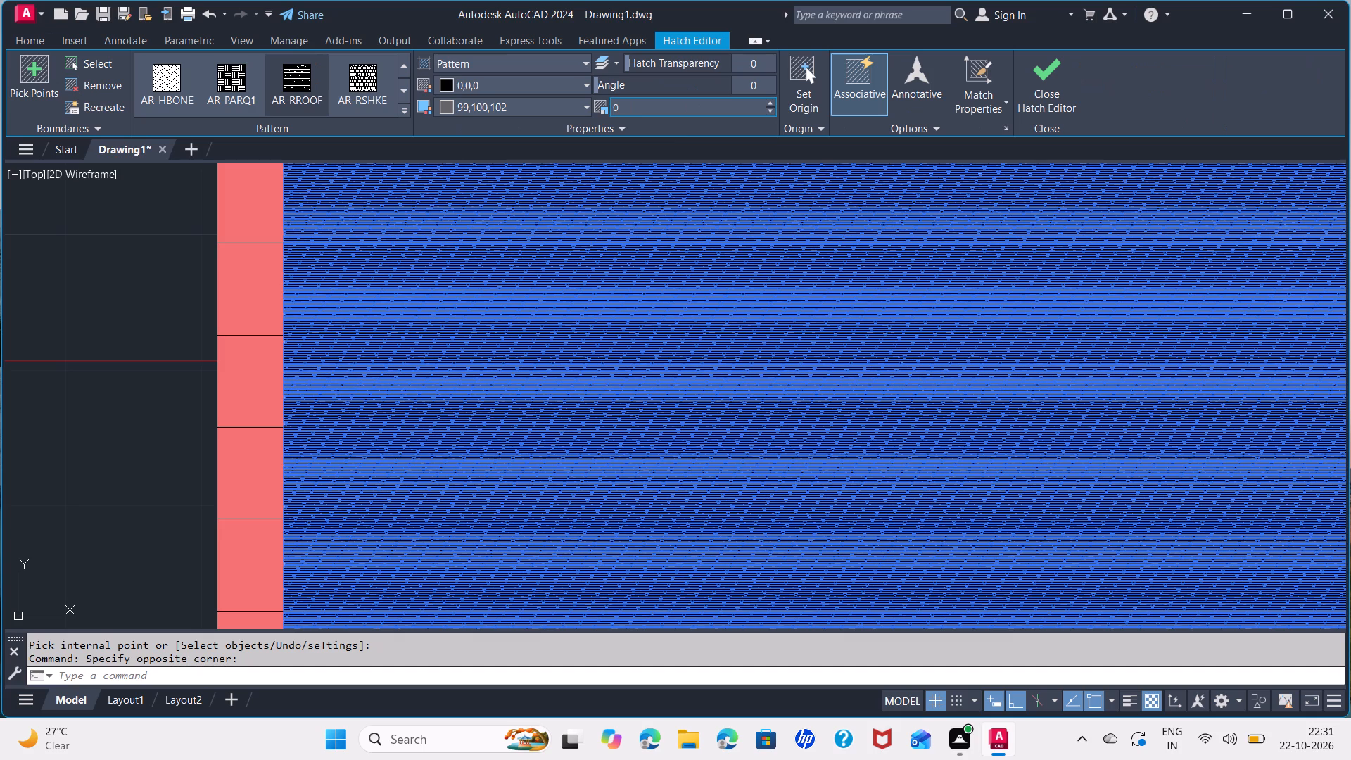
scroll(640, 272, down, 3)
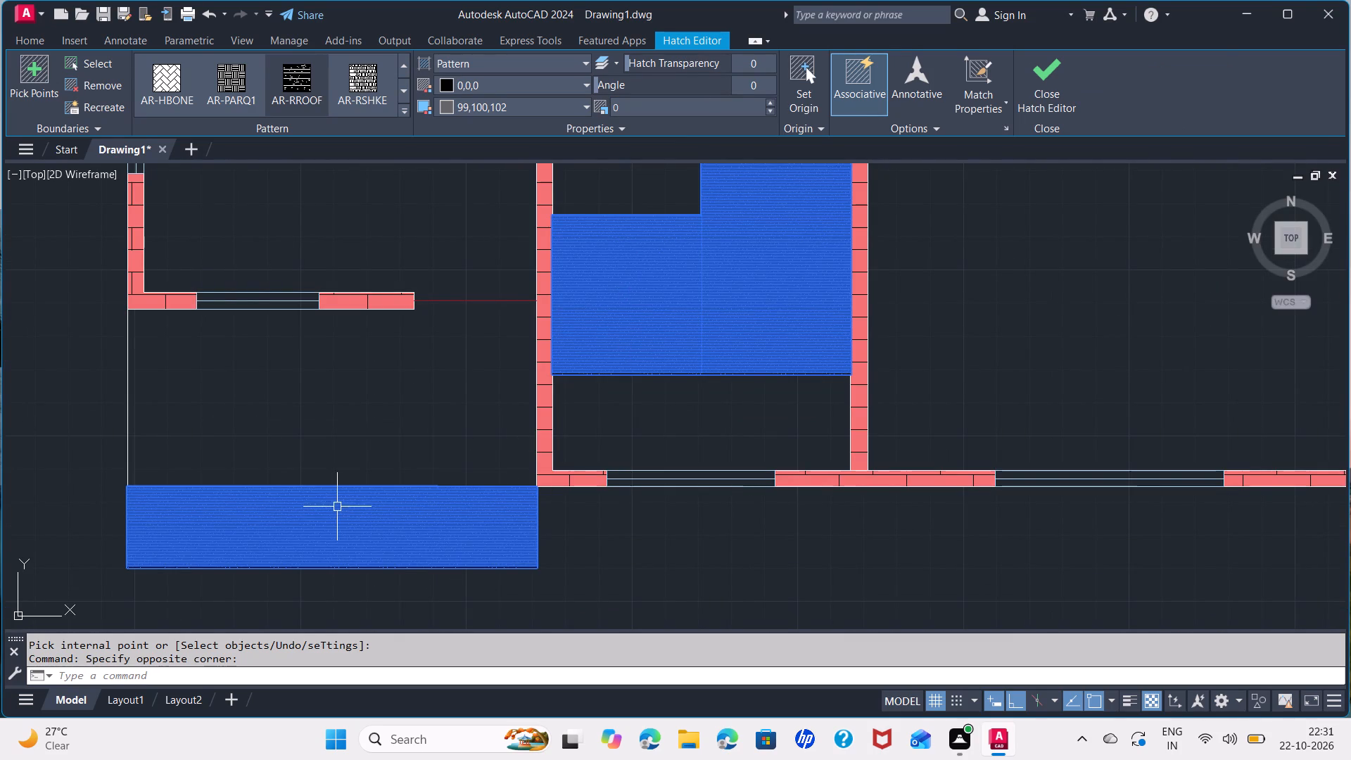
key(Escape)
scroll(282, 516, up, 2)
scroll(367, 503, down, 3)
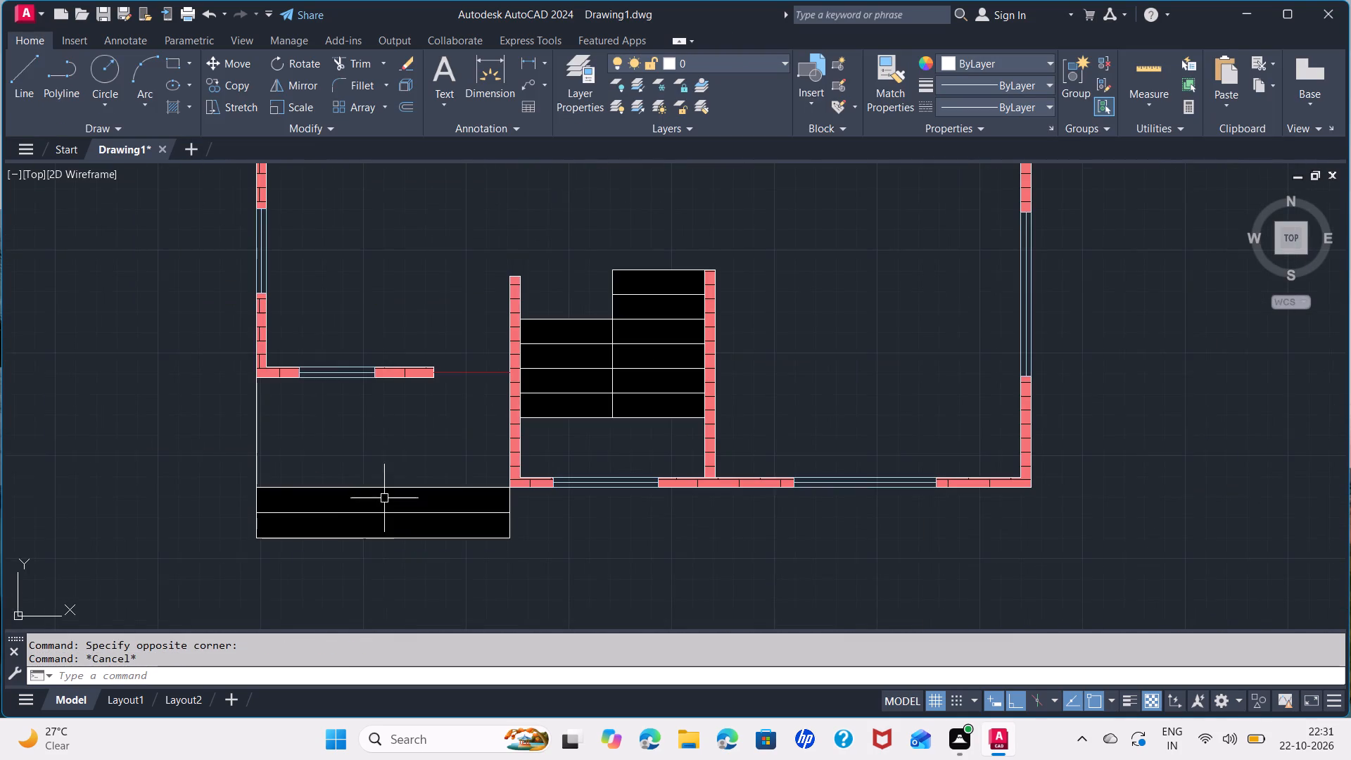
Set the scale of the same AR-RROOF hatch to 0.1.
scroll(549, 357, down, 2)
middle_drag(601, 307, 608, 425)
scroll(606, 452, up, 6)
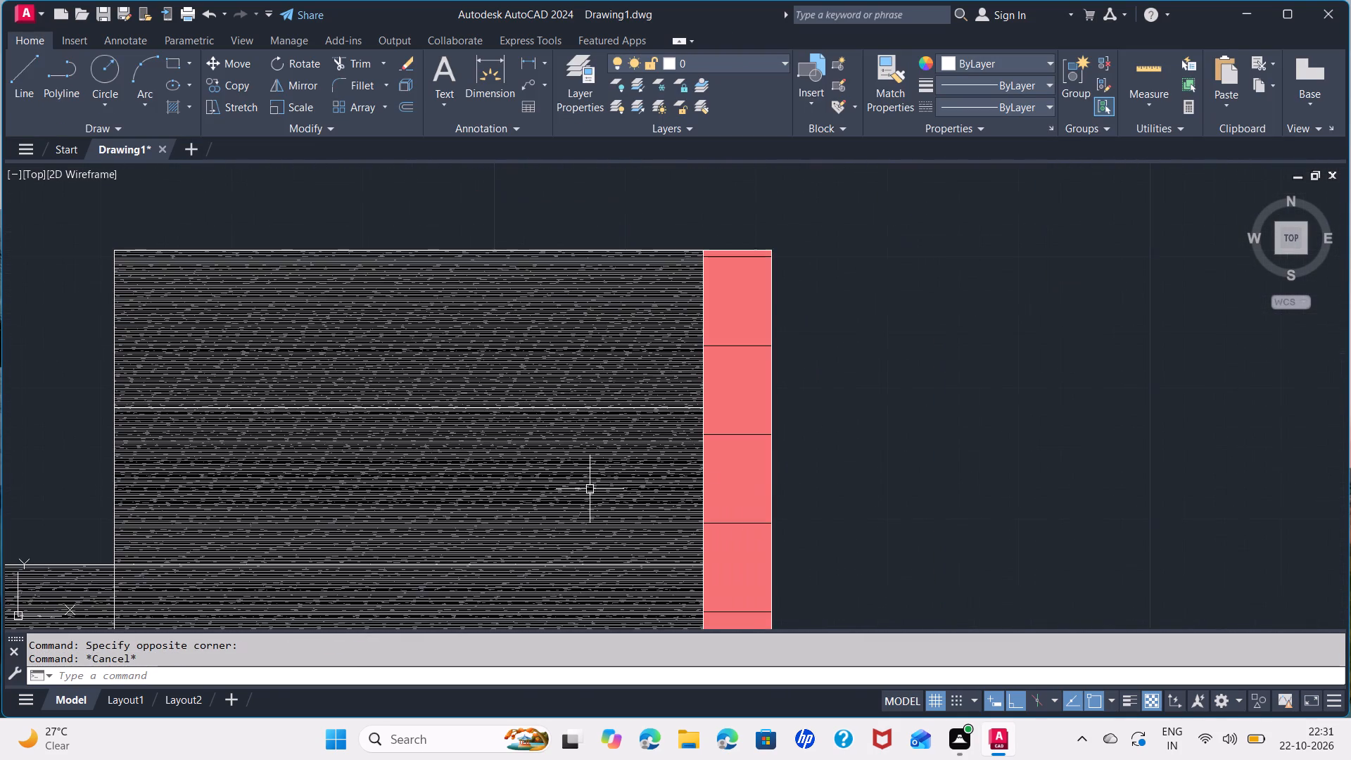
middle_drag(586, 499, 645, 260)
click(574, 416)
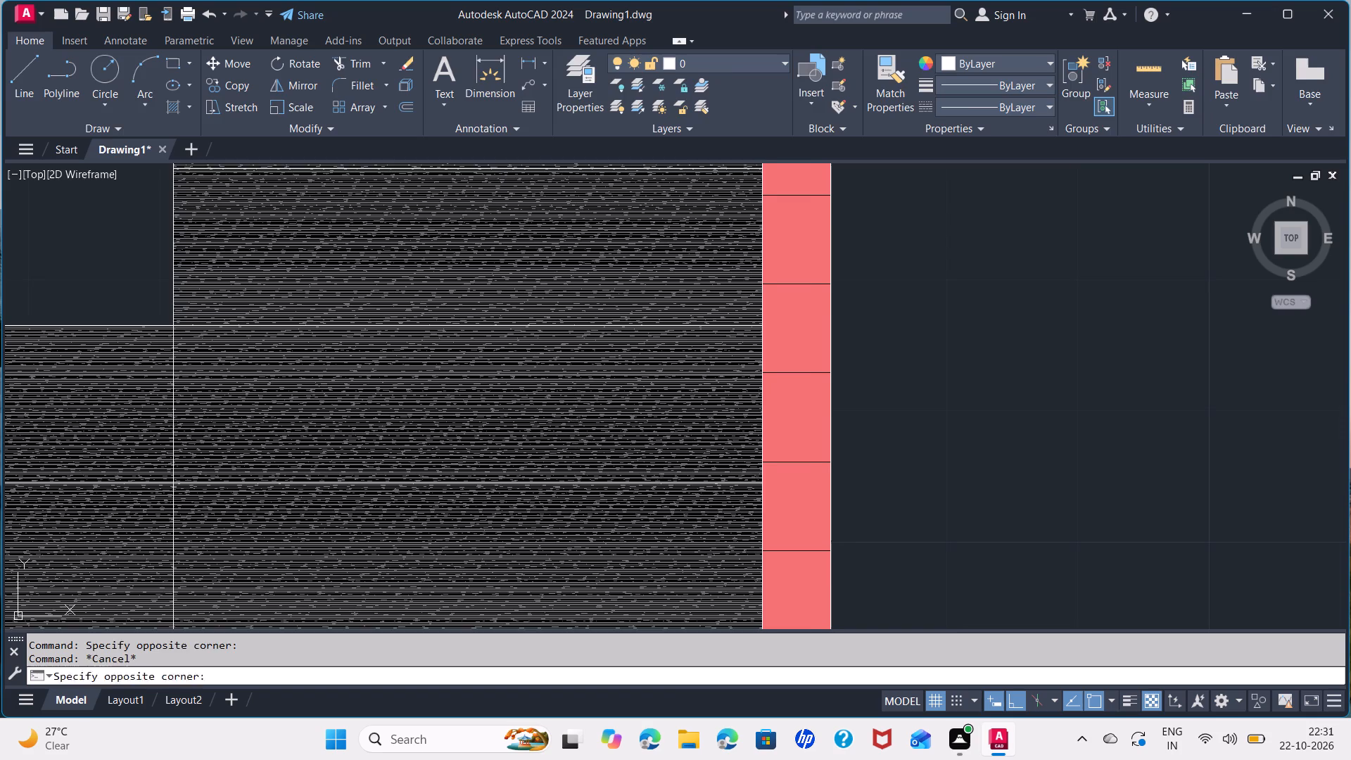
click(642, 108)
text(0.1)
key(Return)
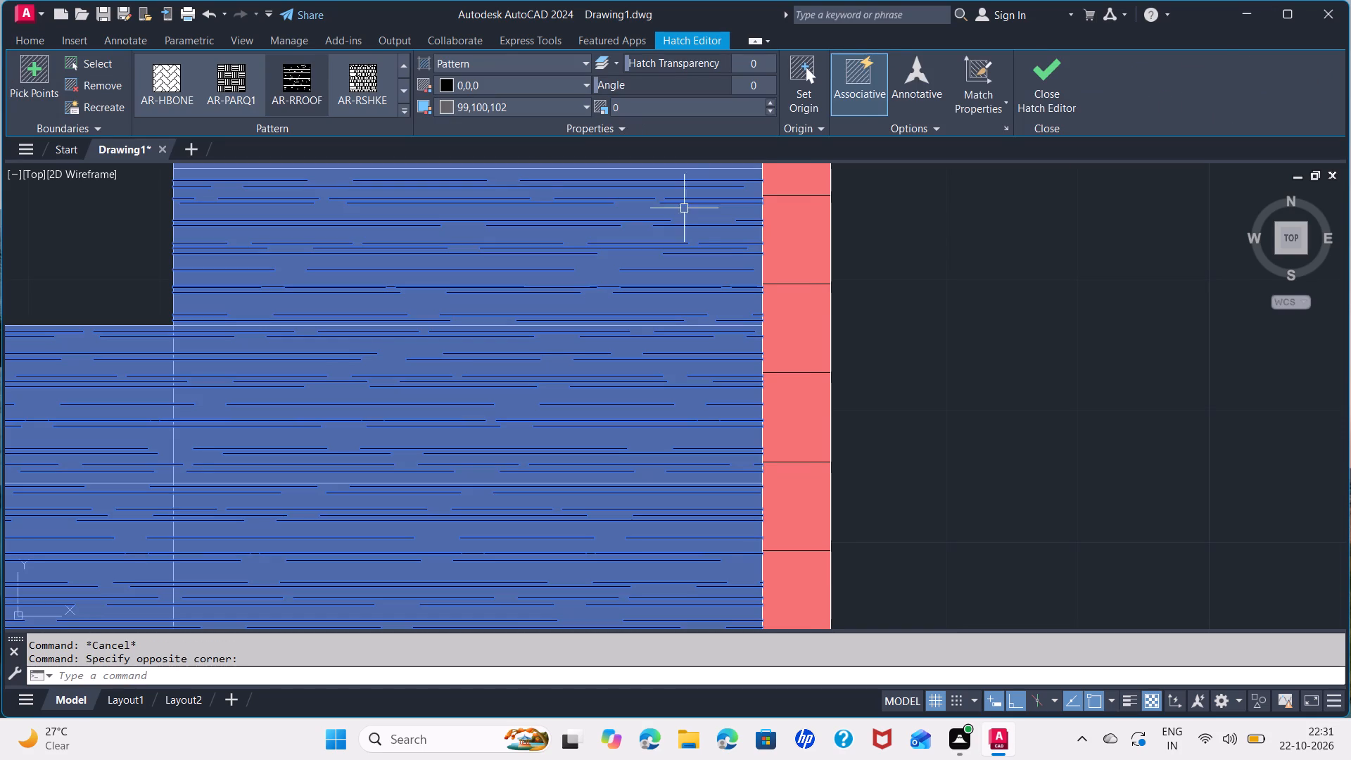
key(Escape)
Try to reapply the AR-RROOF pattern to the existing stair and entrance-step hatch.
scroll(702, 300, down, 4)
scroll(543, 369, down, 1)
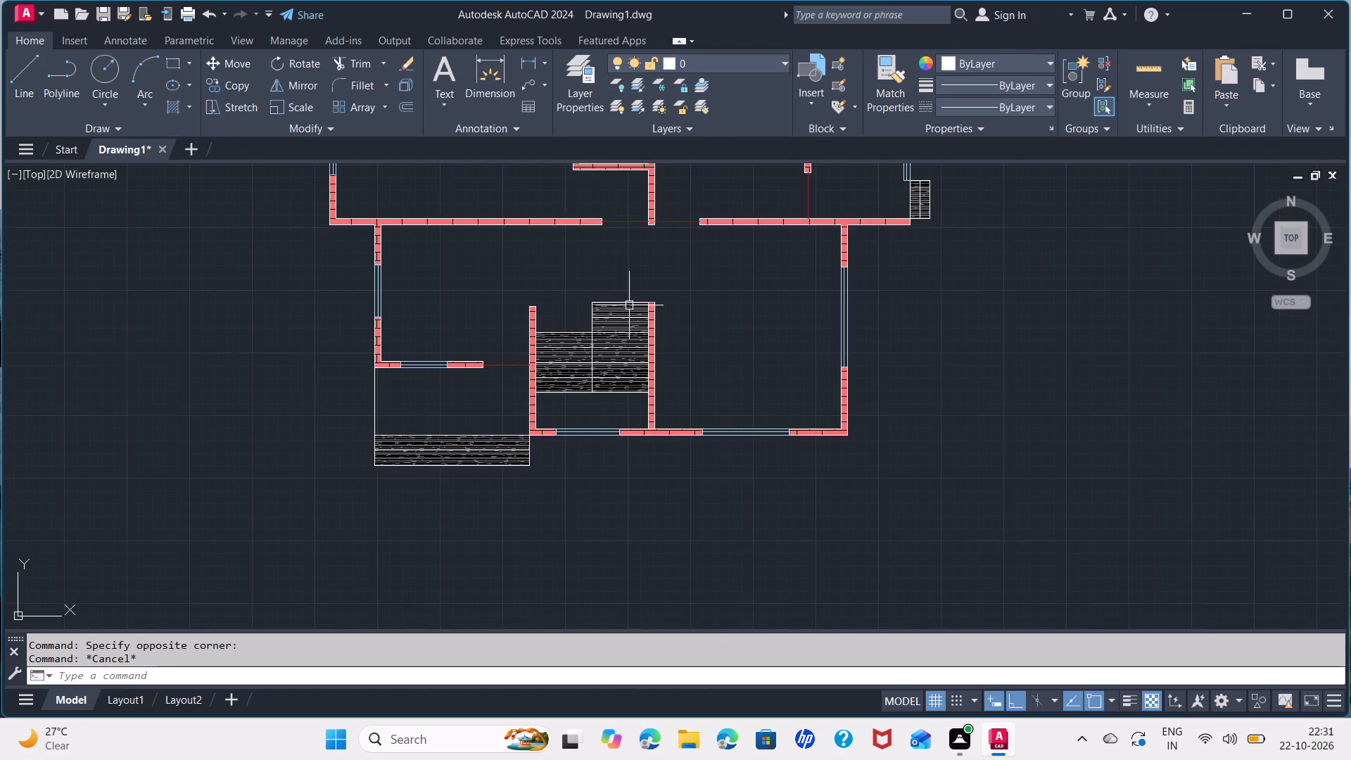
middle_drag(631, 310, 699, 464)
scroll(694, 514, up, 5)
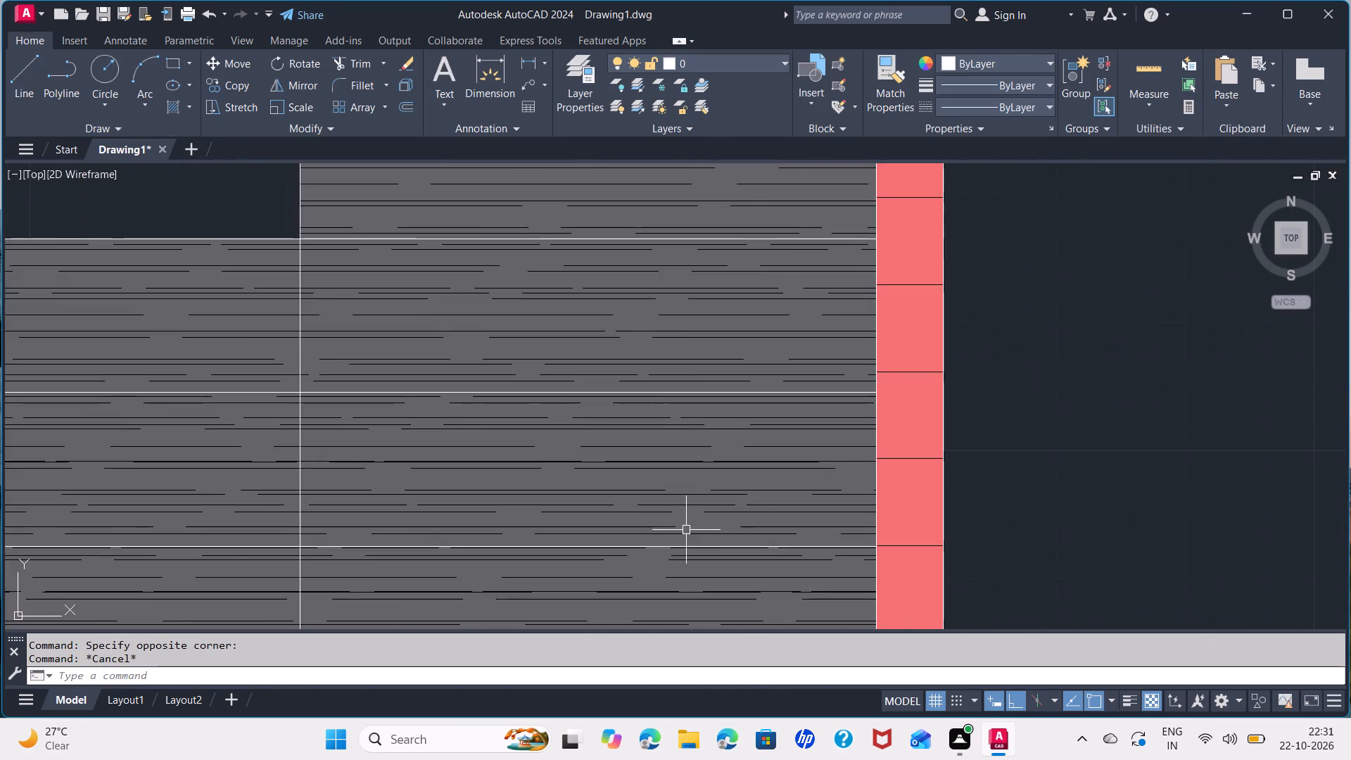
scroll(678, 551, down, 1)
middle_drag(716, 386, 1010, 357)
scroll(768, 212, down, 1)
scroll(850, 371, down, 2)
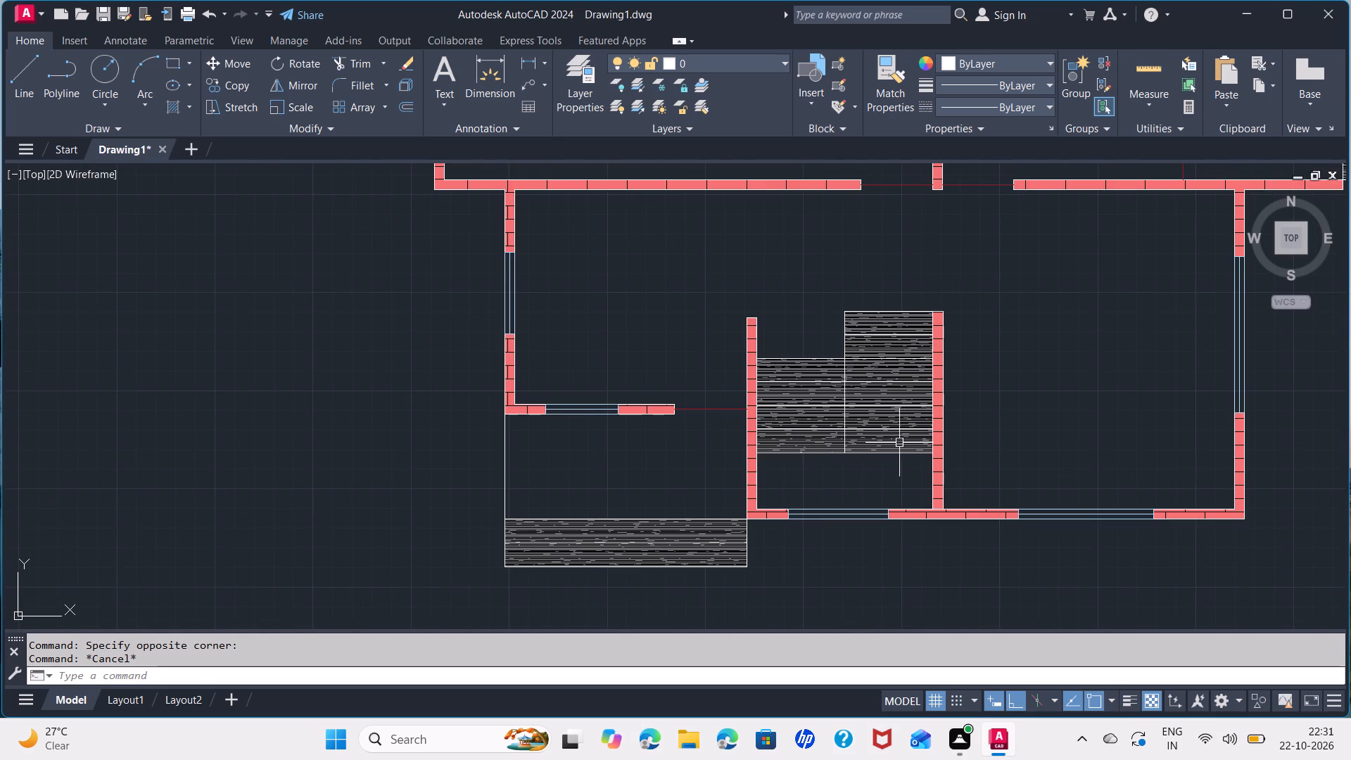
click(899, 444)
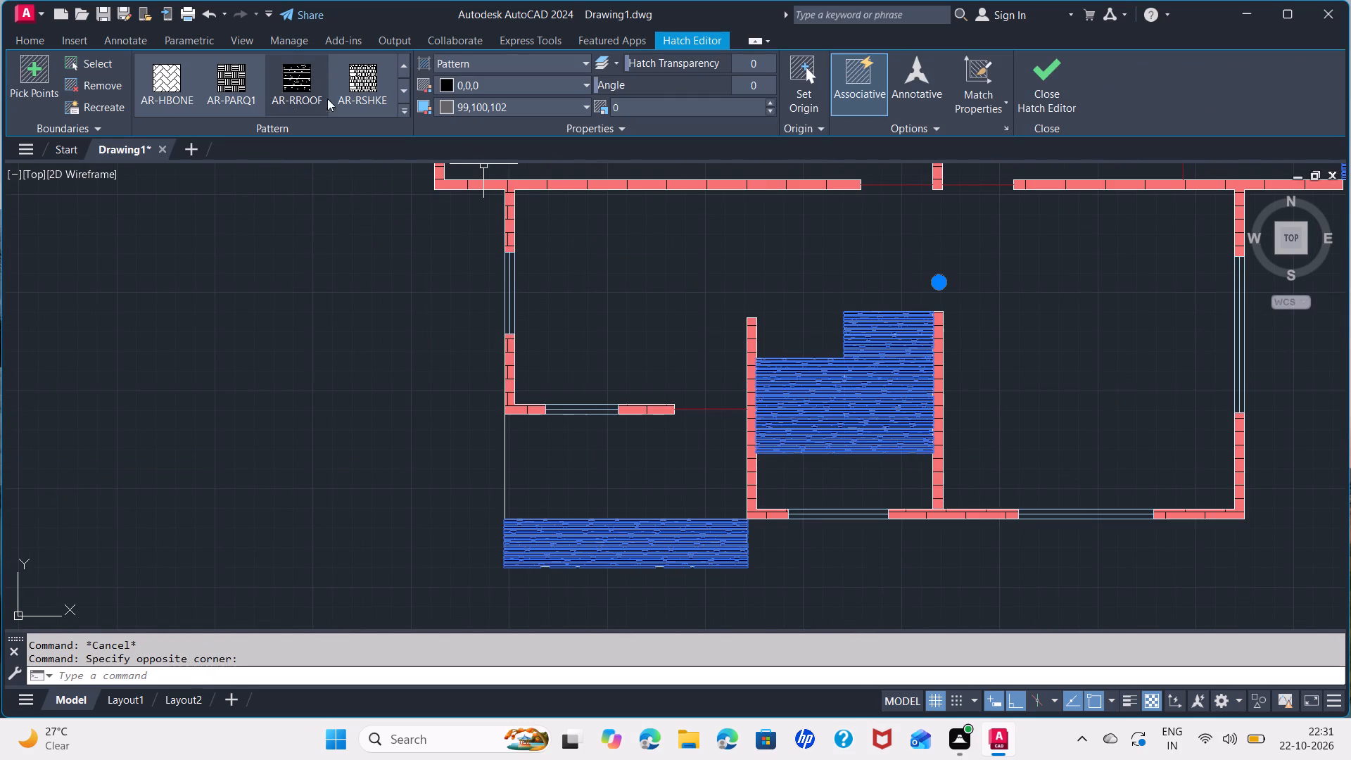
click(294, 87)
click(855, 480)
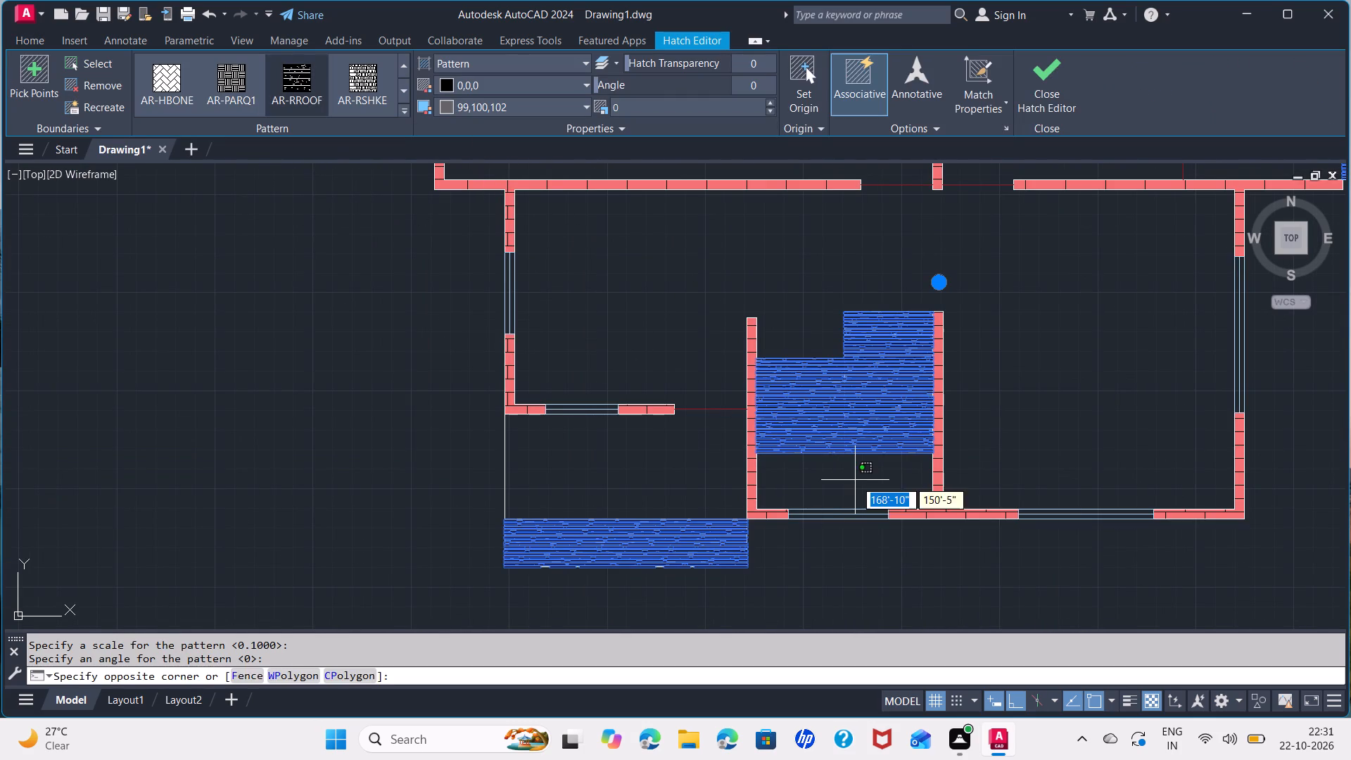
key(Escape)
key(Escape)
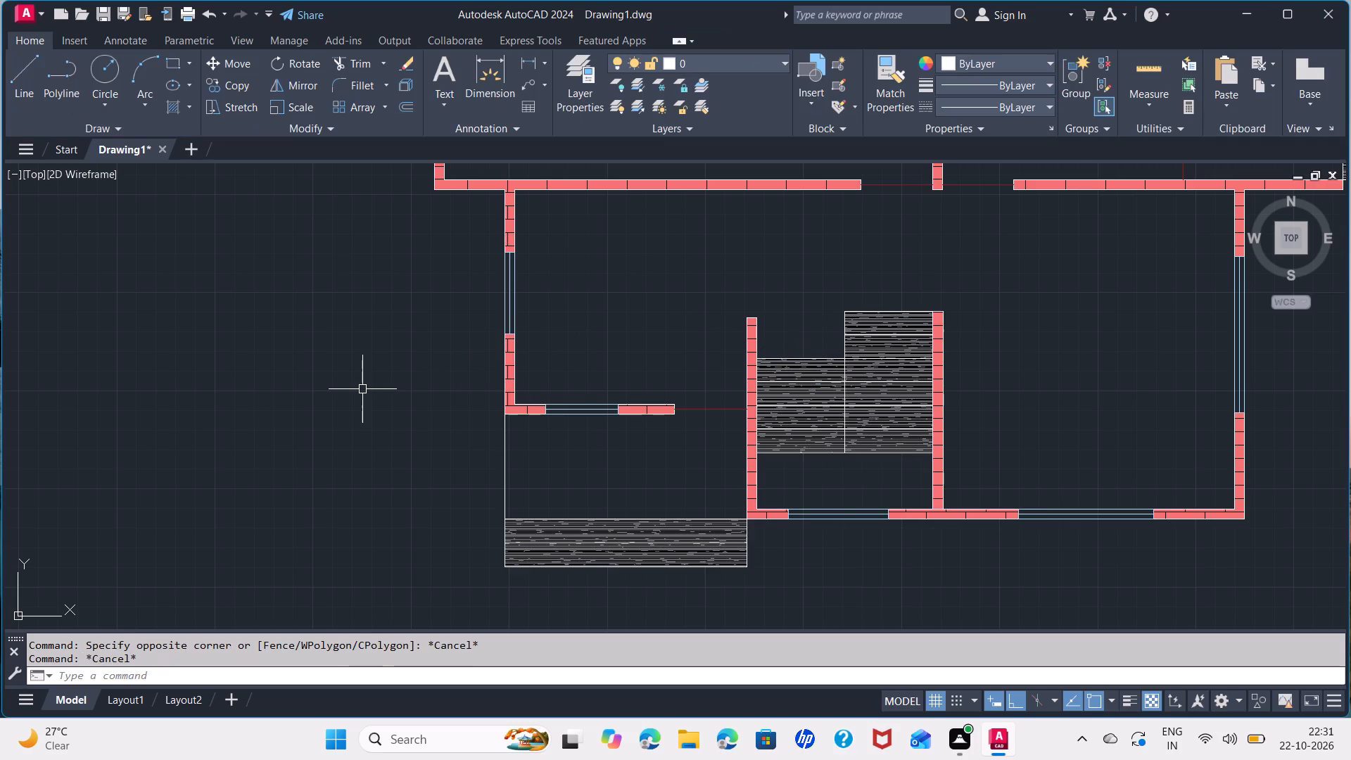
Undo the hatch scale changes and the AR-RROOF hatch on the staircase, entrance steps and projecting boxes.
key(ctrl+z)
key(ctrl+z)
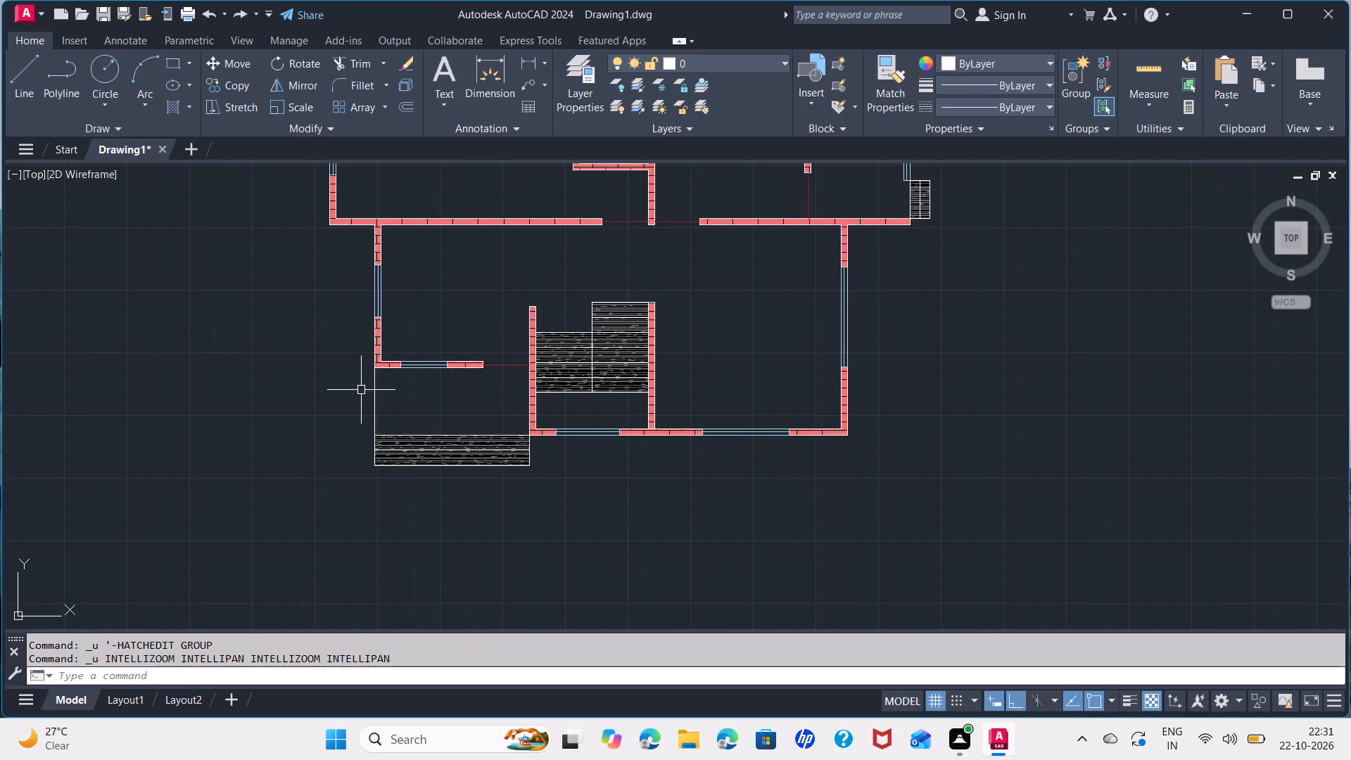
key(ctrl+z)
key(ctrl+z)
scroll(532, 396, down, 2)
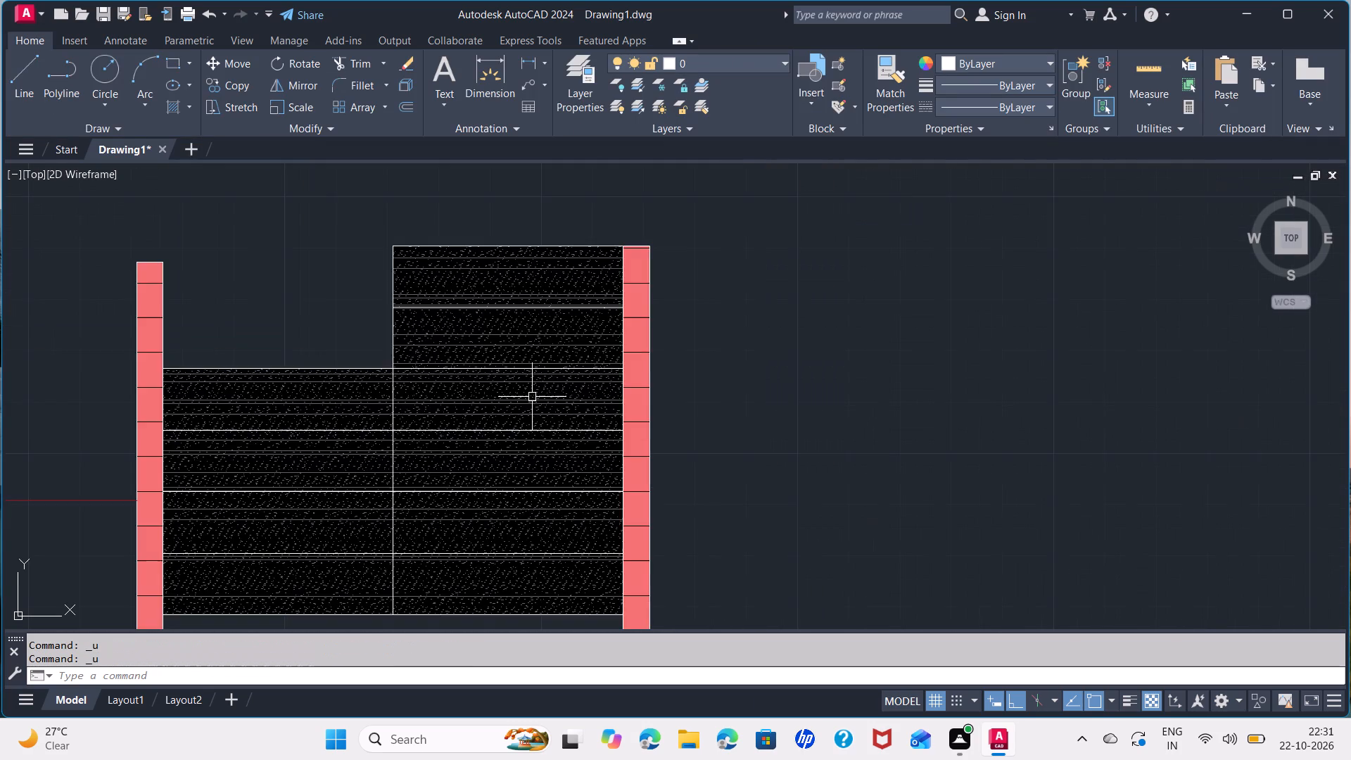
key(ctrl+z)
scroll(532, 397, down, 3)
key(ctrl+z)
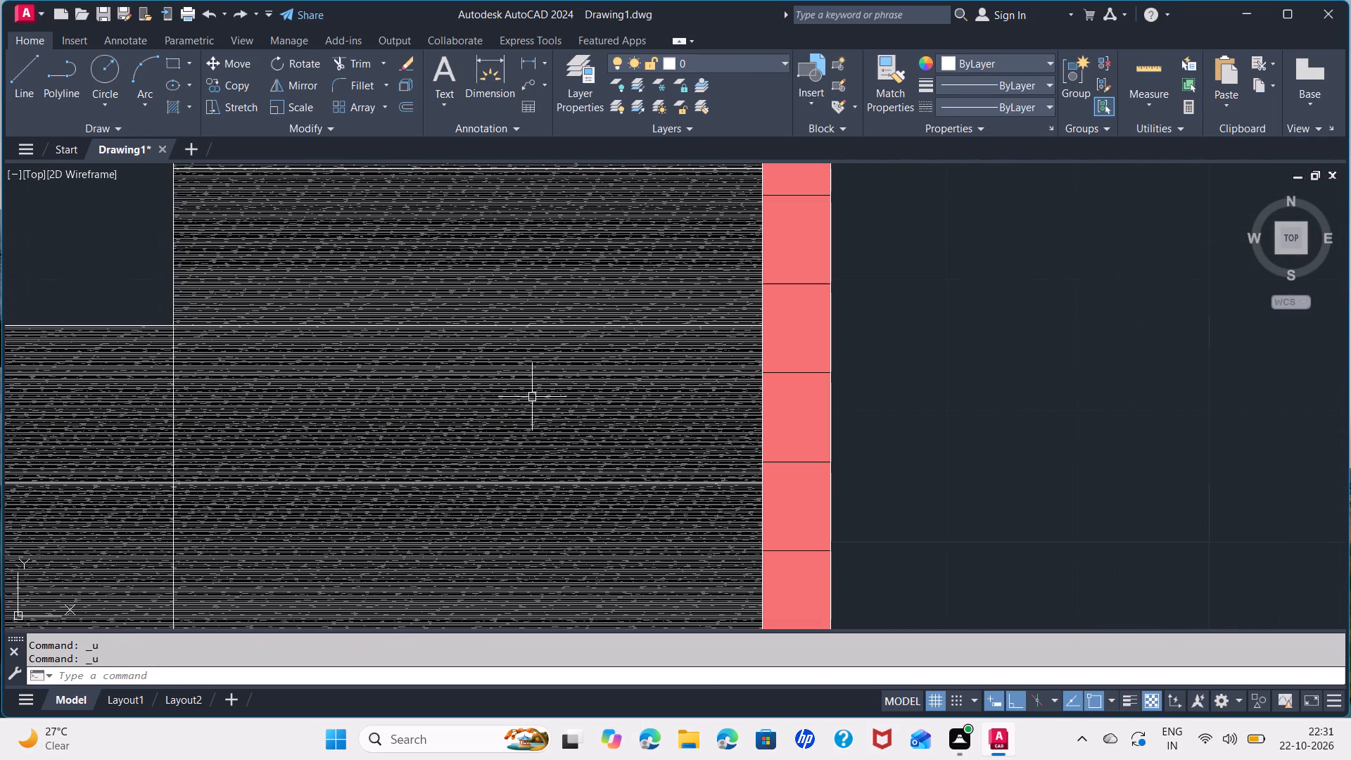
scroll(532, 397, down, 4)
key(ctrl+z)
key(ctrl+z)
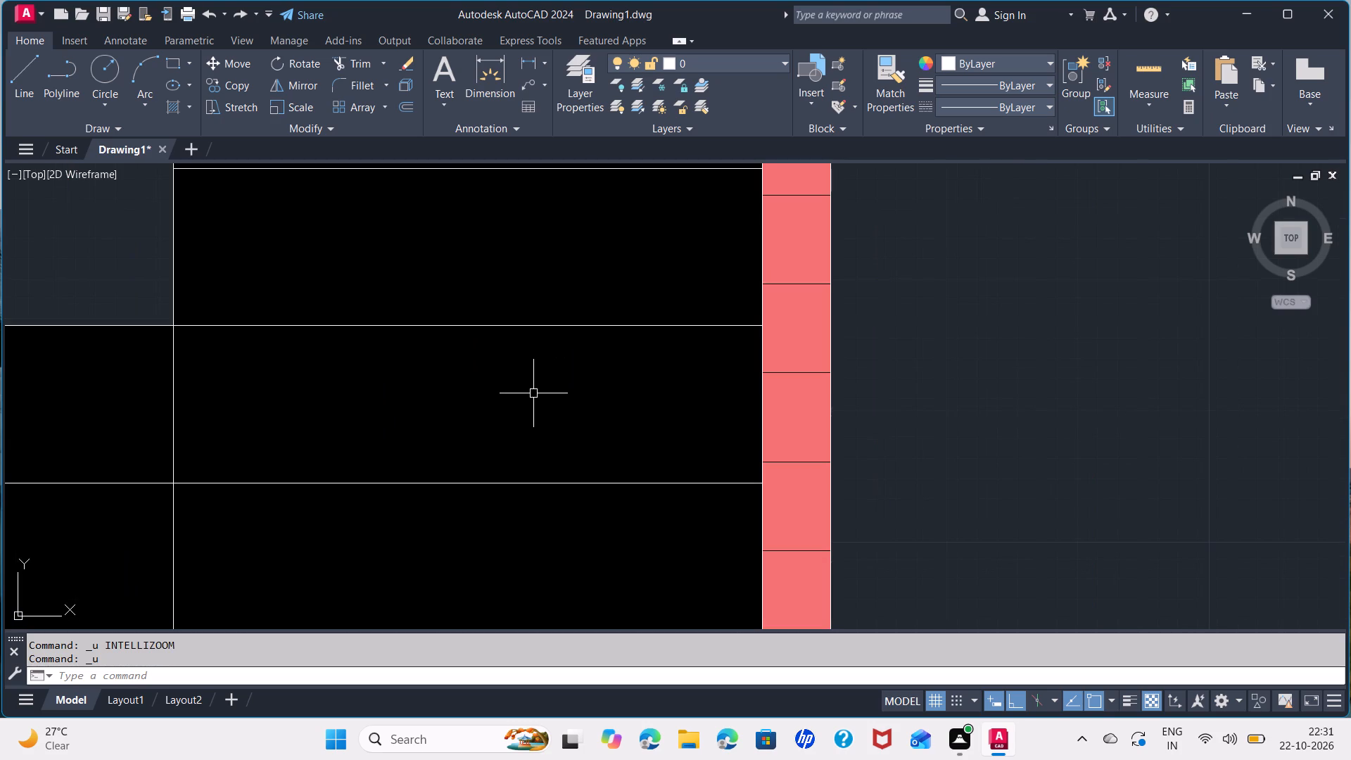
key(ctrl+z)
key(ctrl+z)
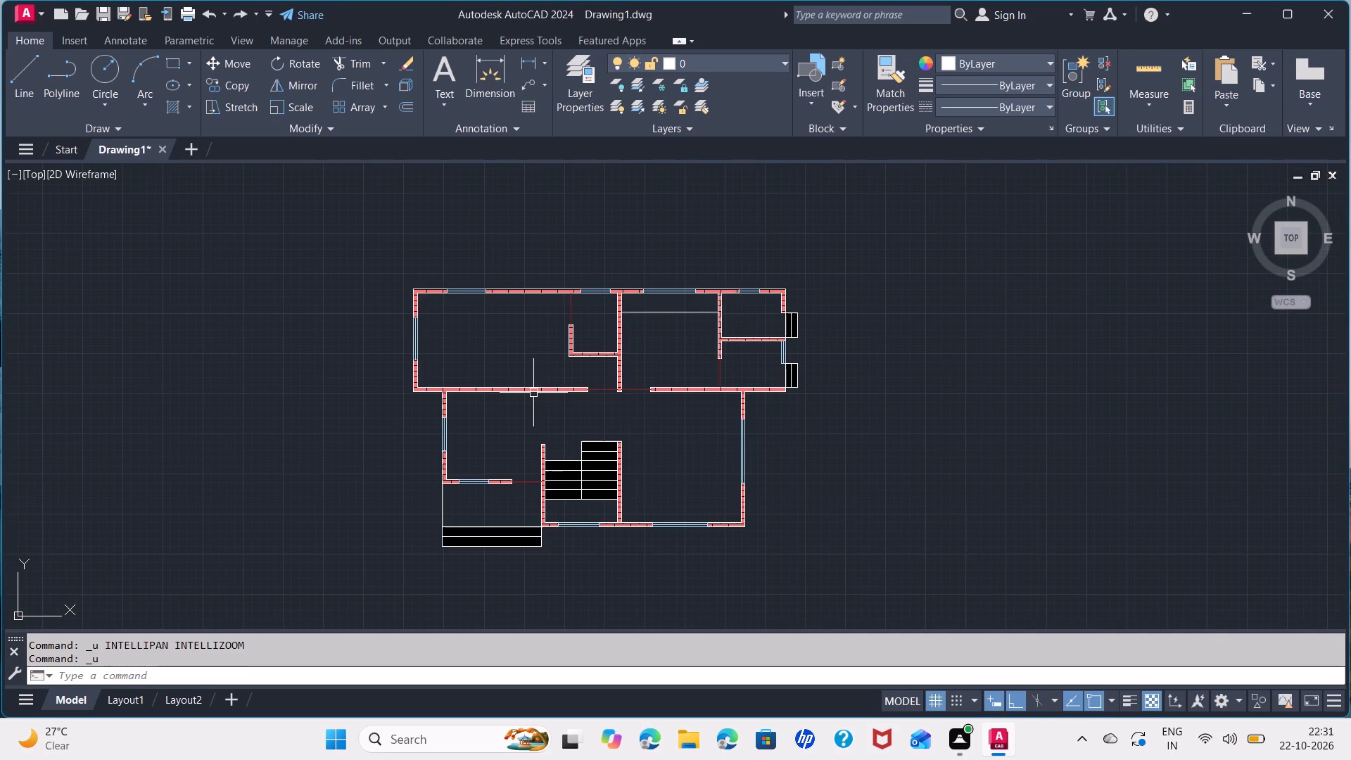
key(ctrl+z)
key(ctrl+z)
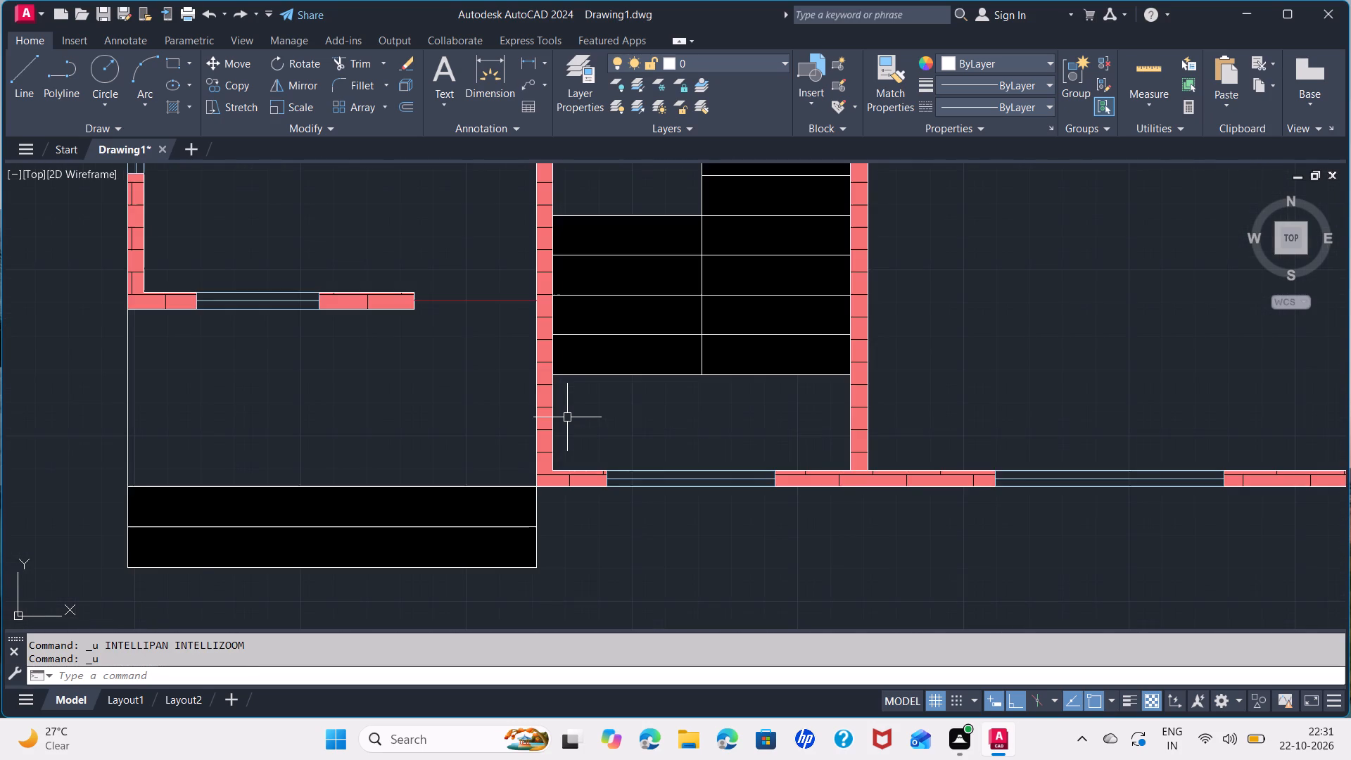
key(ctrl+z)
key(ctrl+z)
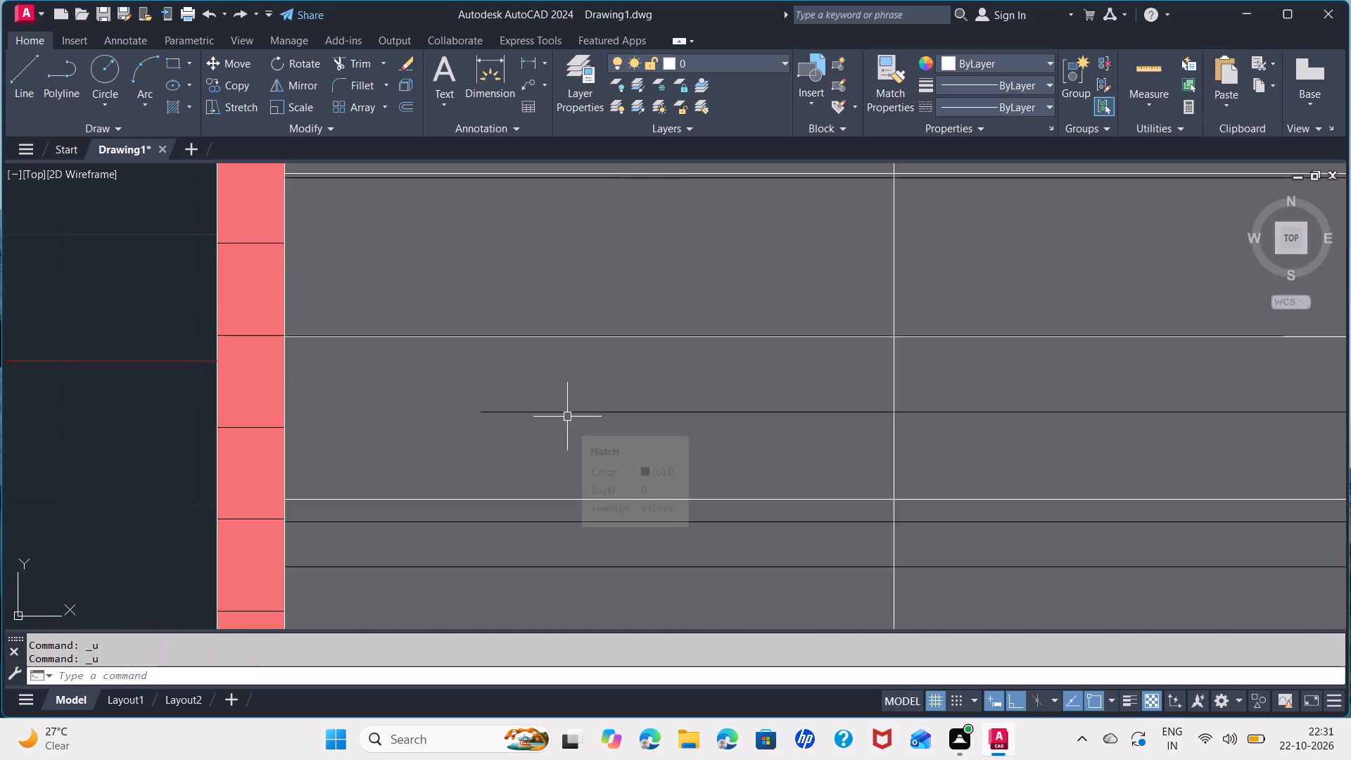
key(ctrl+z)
Start a new AR-RROOF hatch, black 0,0,0 on background 99,100,102, in the two entrance steps below the porch.
middle_drag(676, 479, 676, 469)
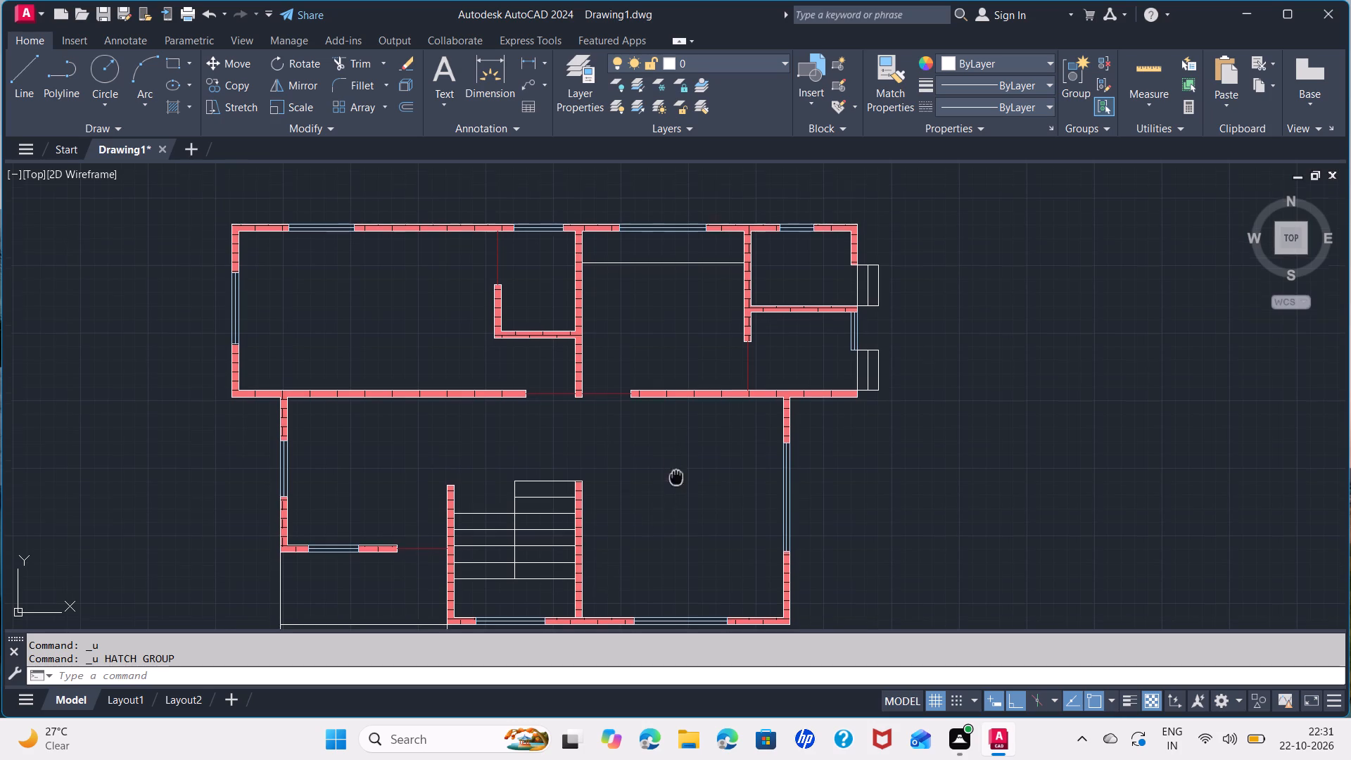
middle_drag(676, 469, 678, 394)
click(177, 102)
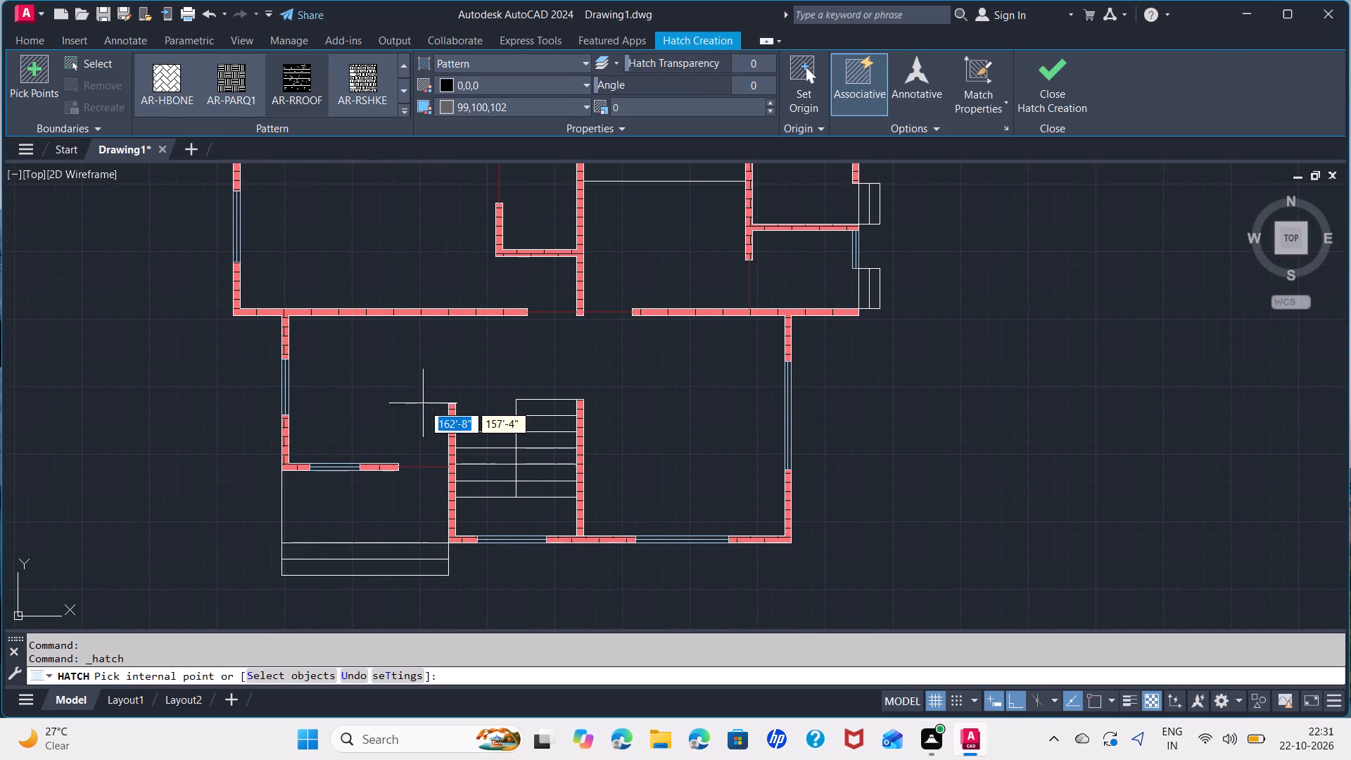
click(419, 557)
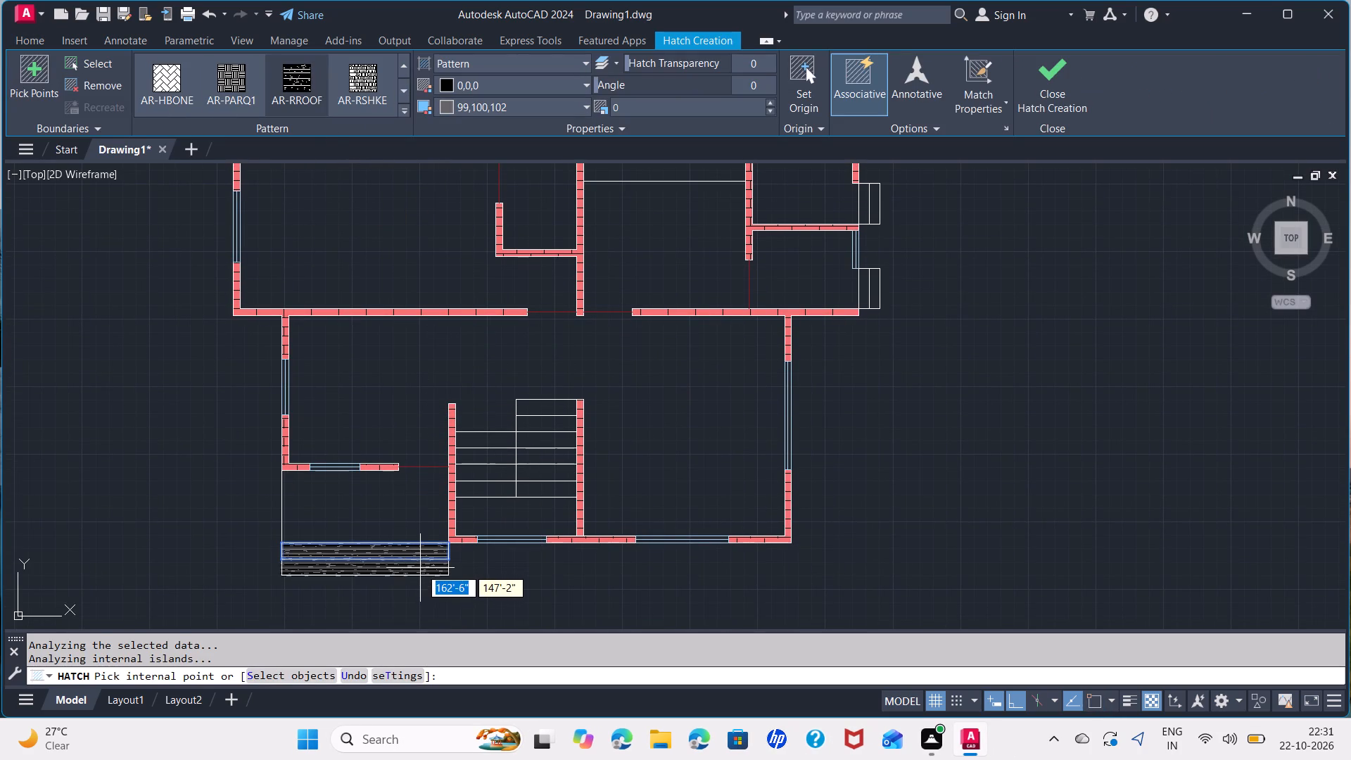
click(420, 568)
Add the staircase landing and every tread of both flights to the same AR-RROOF hatch.
click(523, 495)
click(514, 517)
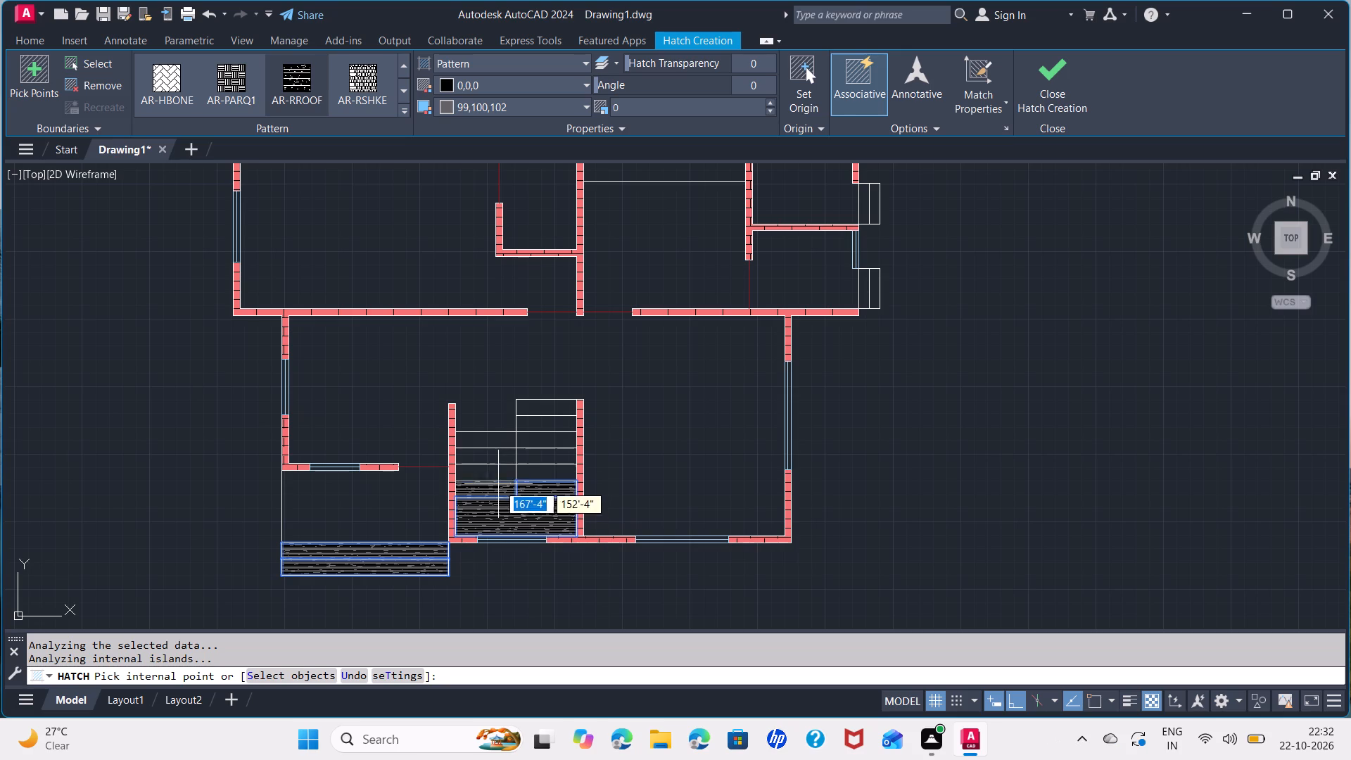
click(498, 484)
click(497, 467)
click(497, 455)
click(497, 444)
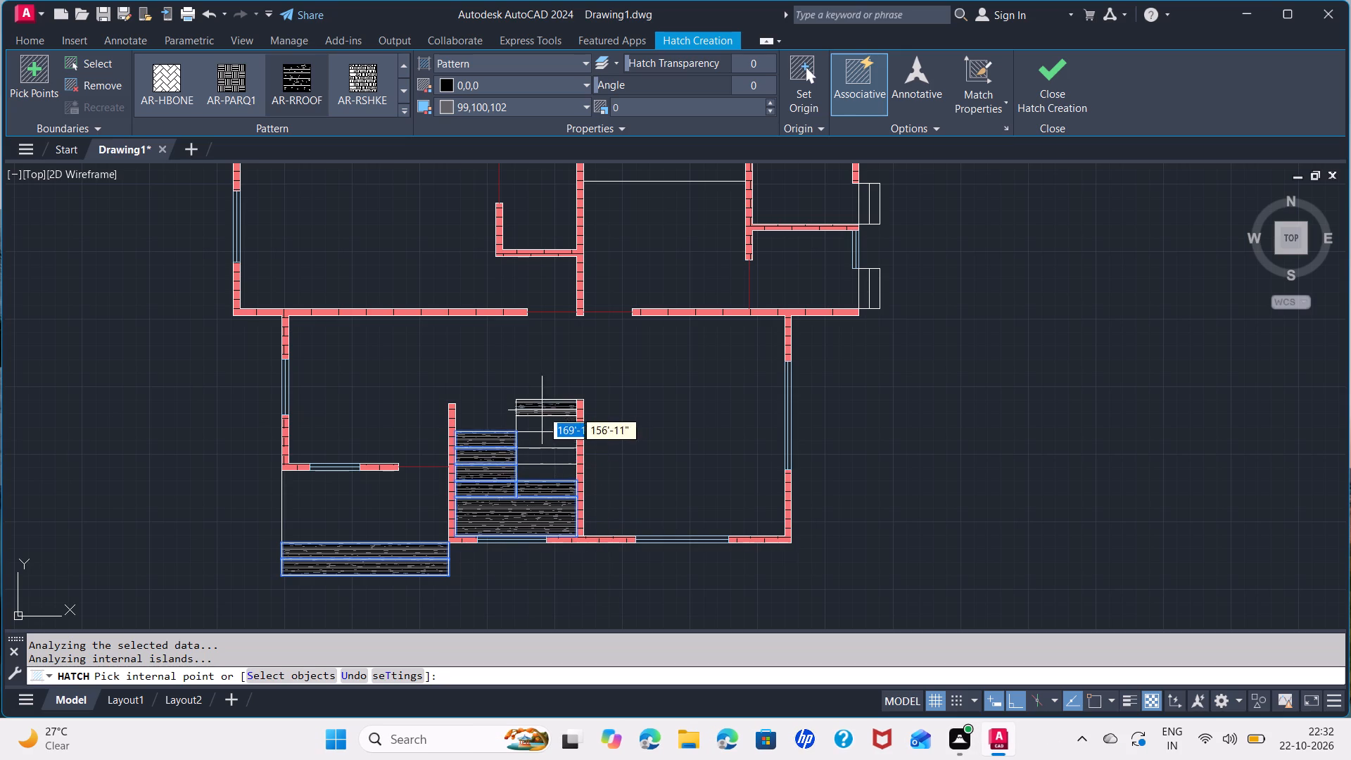
click(550, 407)
click(552, 428)
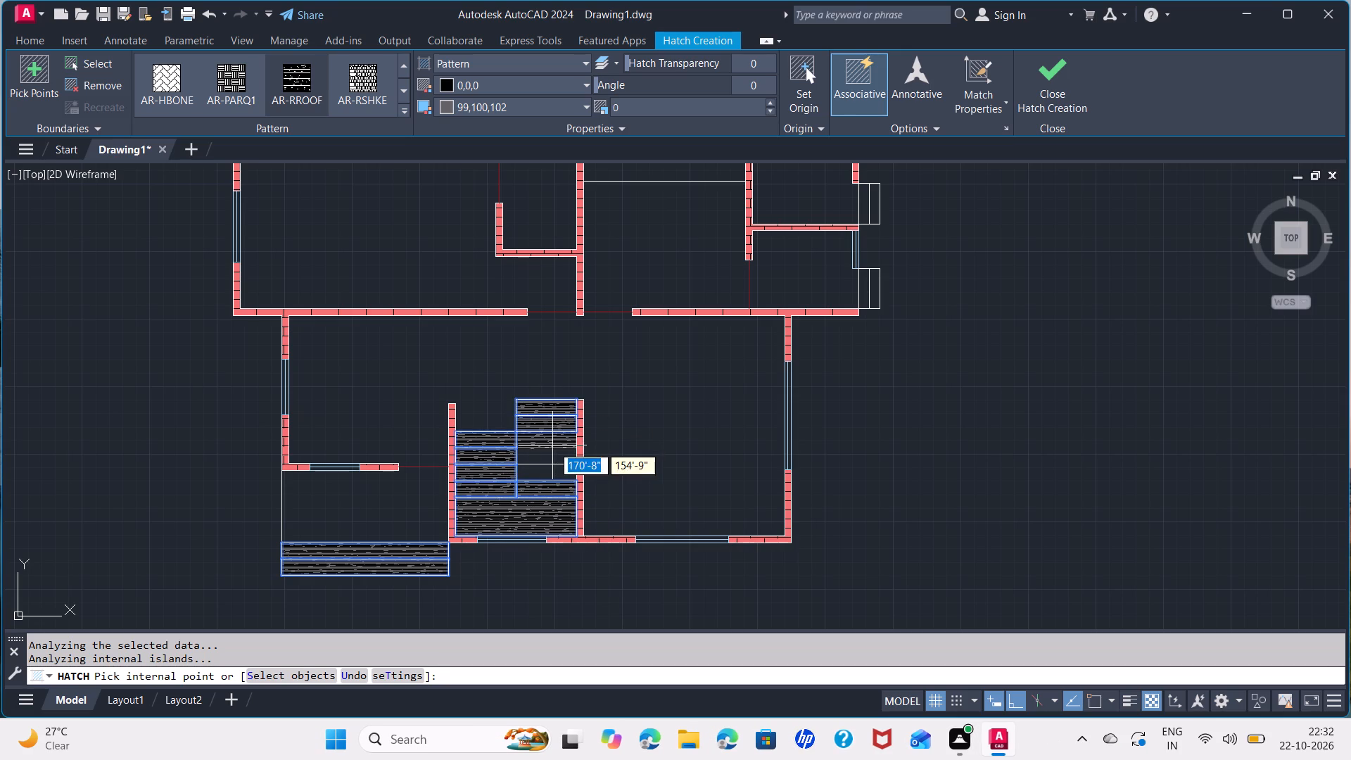
click(552, 445)
click(553, 459)
click(553, 471)
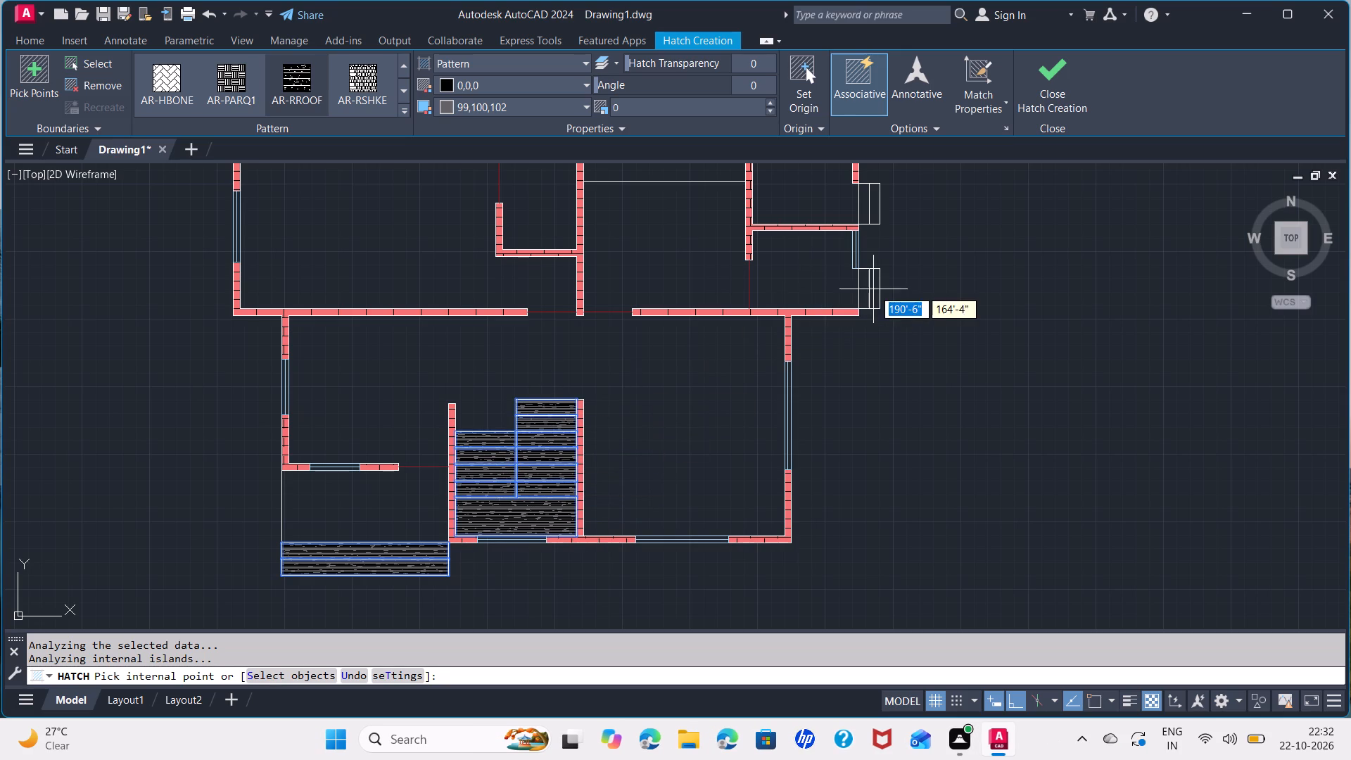
Add both halves of the two projecting boxes on the east wall to the AR-RROOF hatch and finish it.
scroll(874, 289, up, 2)
click(874, 289)
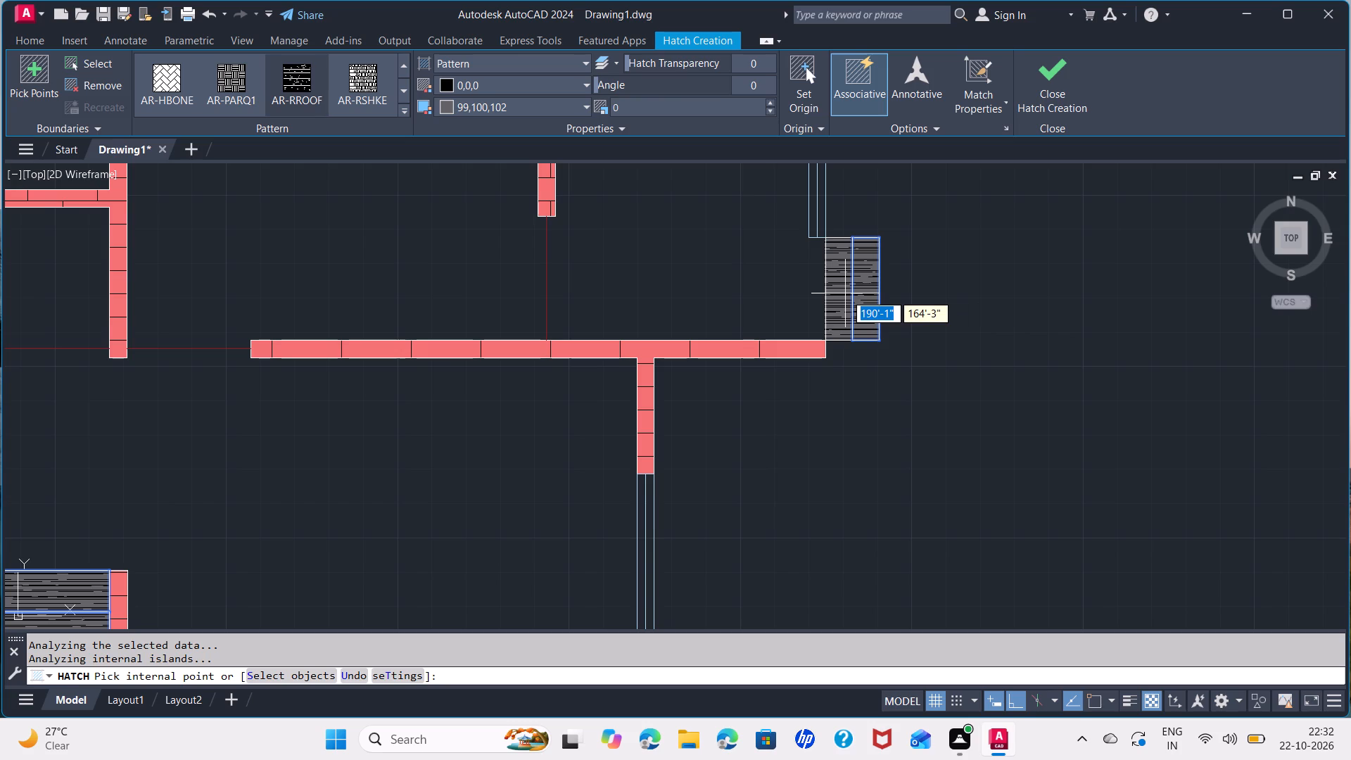
click(844, 293)
middle_drag(892, 241, 924, 424)
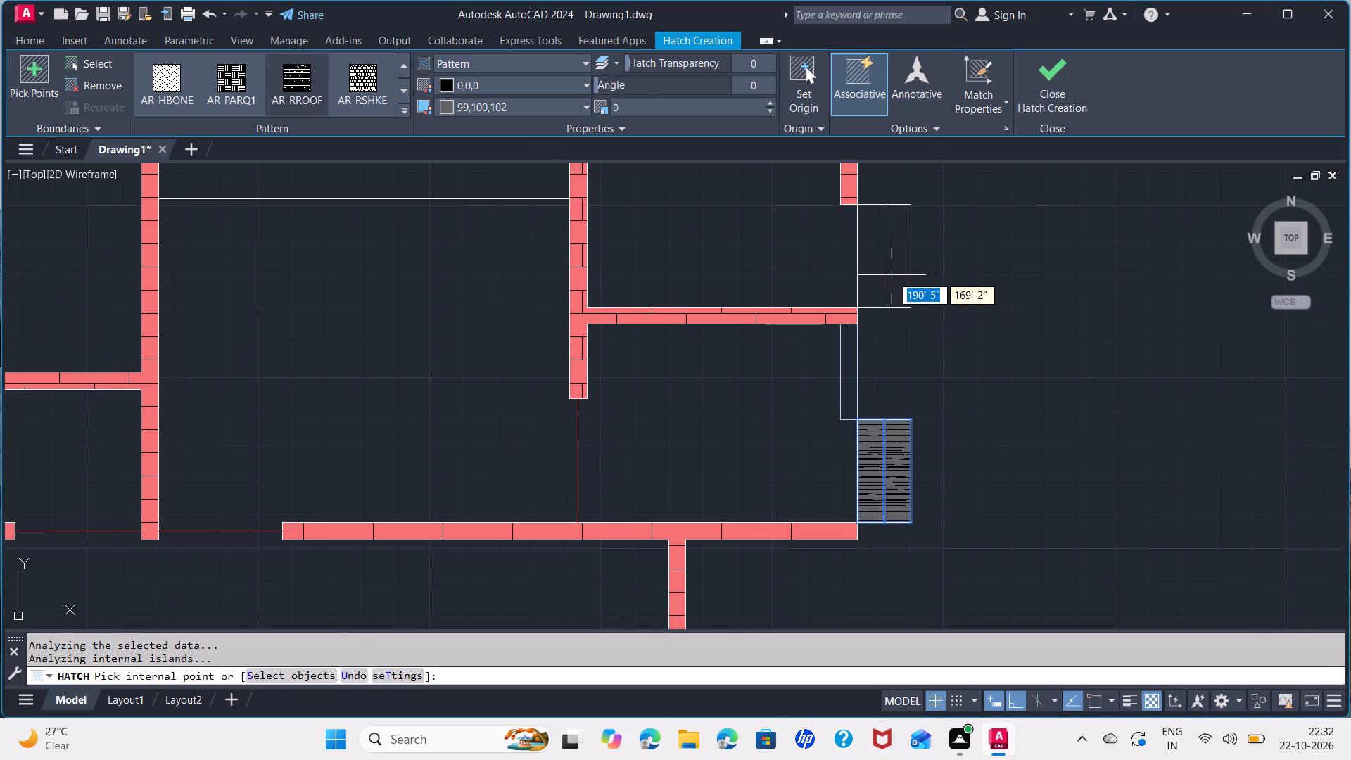
click(892, 275)
click(875, 264)
key(Escape)
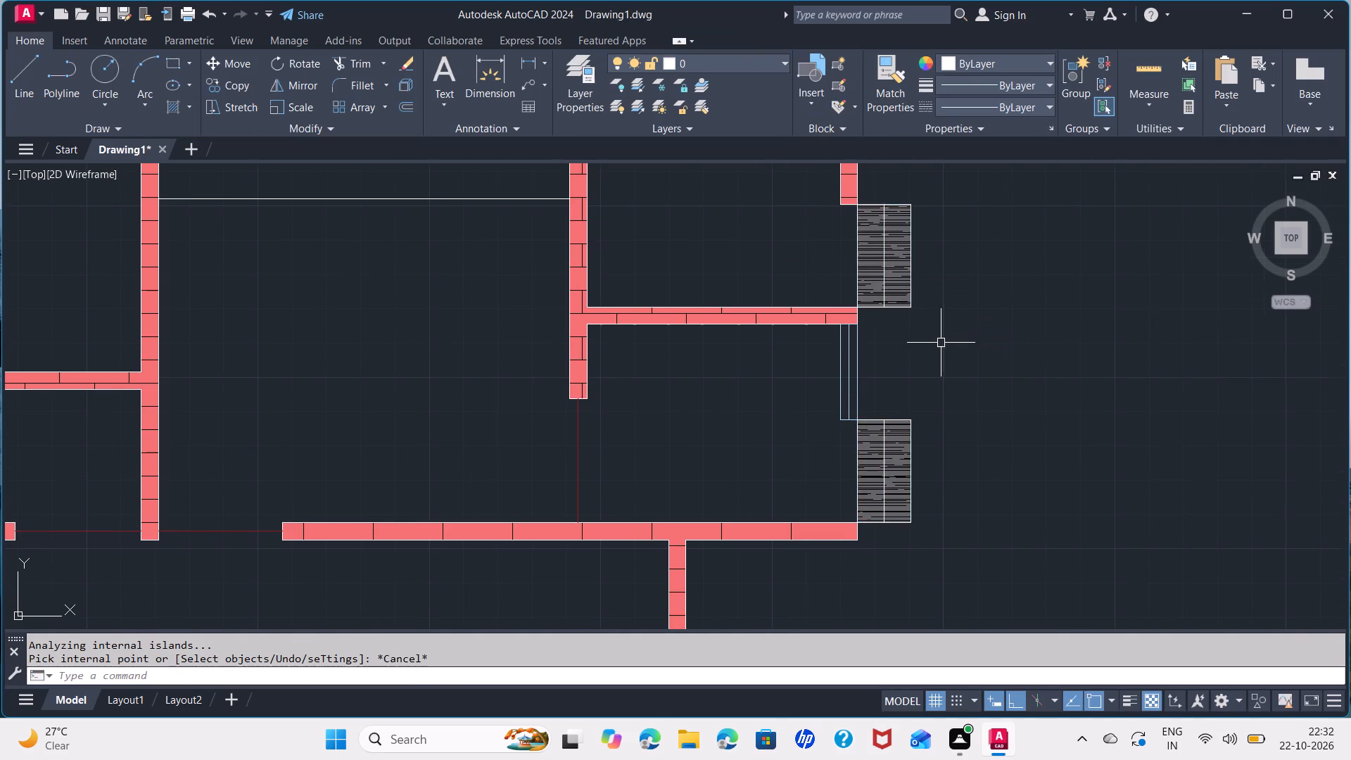
Hatch the porch and the small east room between the projecting boxes with ANGLE, colour 147,149,152 on background 99,100,102.
scroll(941, 343, down, 1)
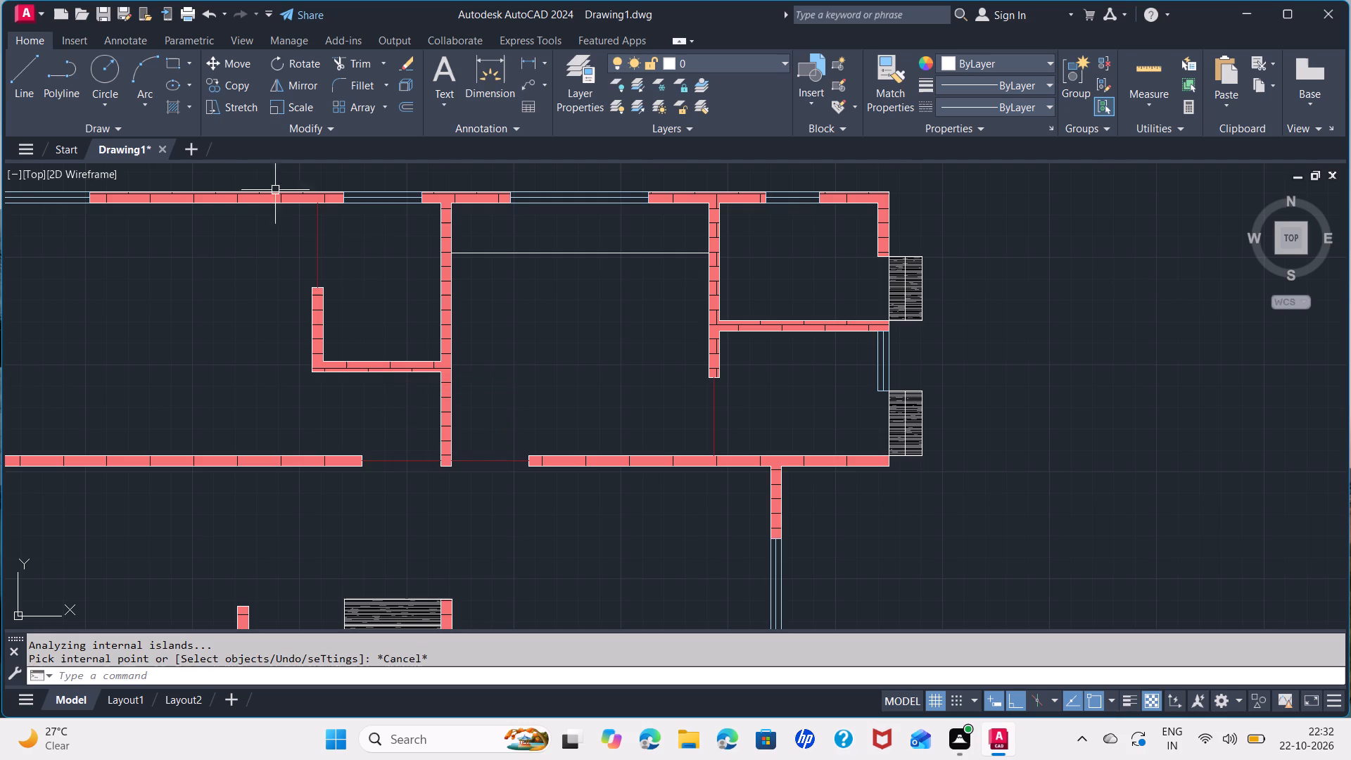
scroll(380, 335, down, 1)
middle_drag(380, 333, 734, 308)
middle_drag(531, 329, 531, 278)
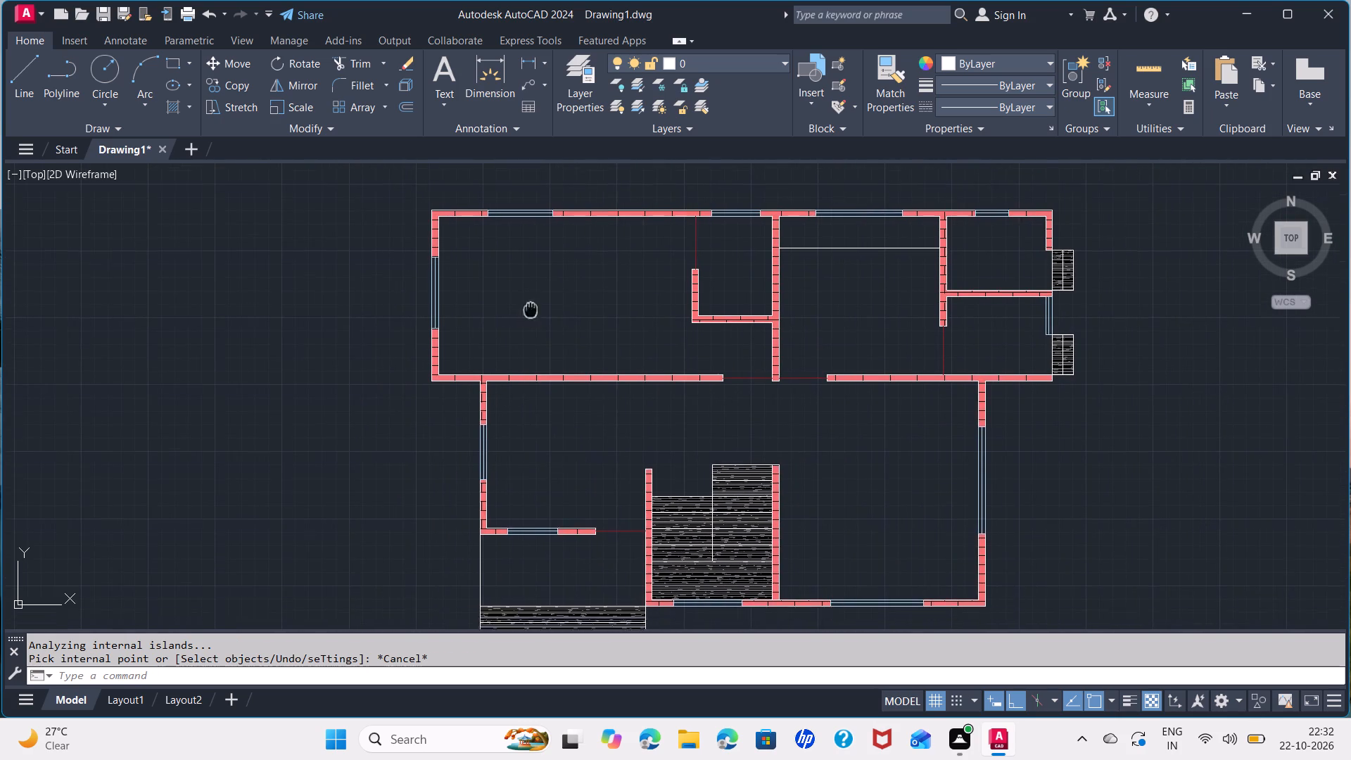
middle_drag(531, 278, 531, 262)
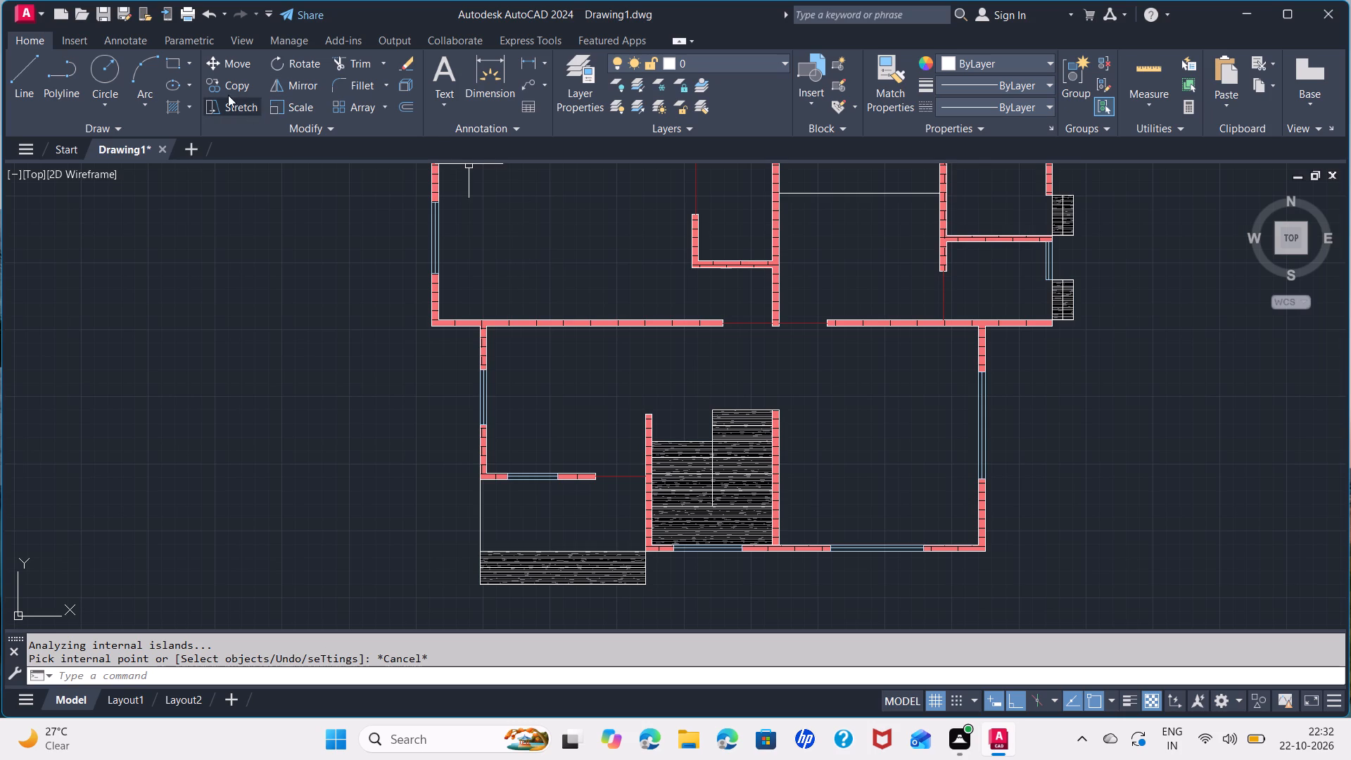
click(172, 107)
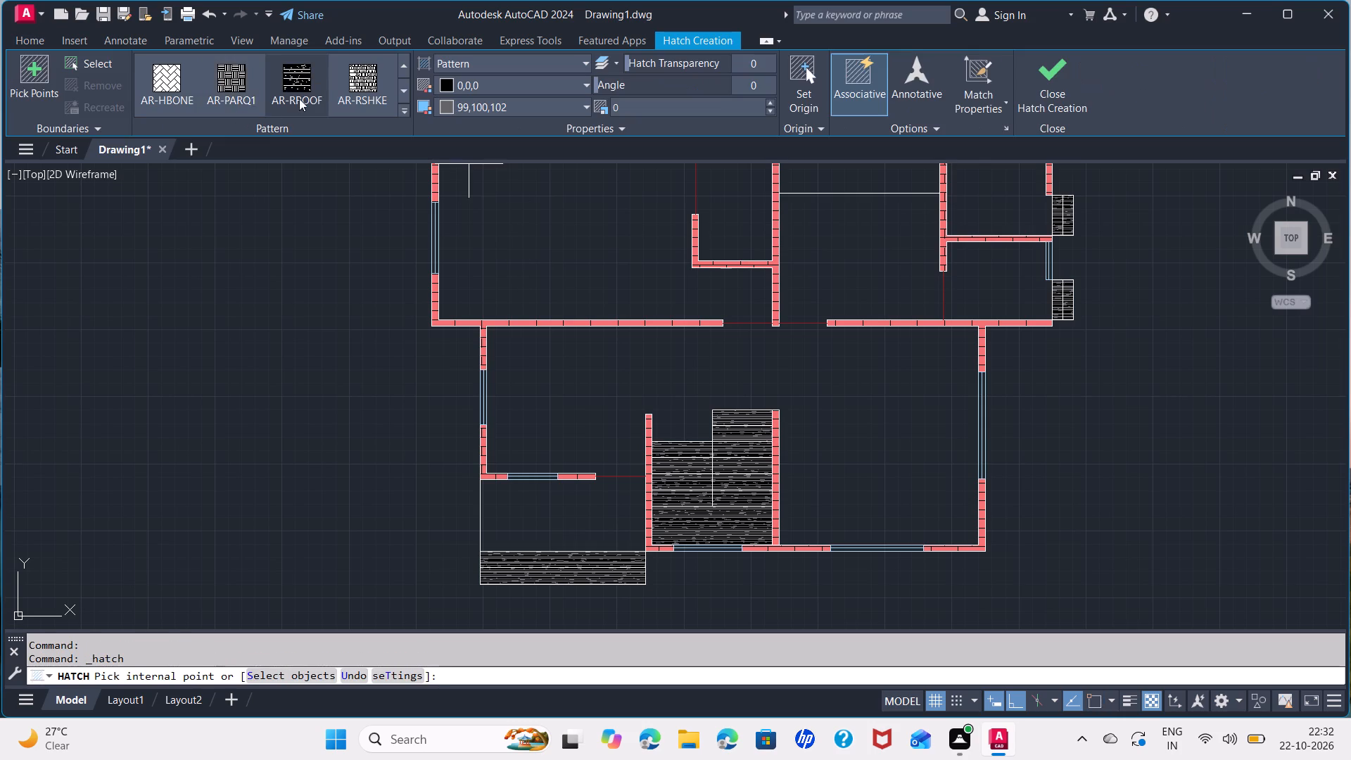
scroll(293, 82, up, 8)
click(237, 82)
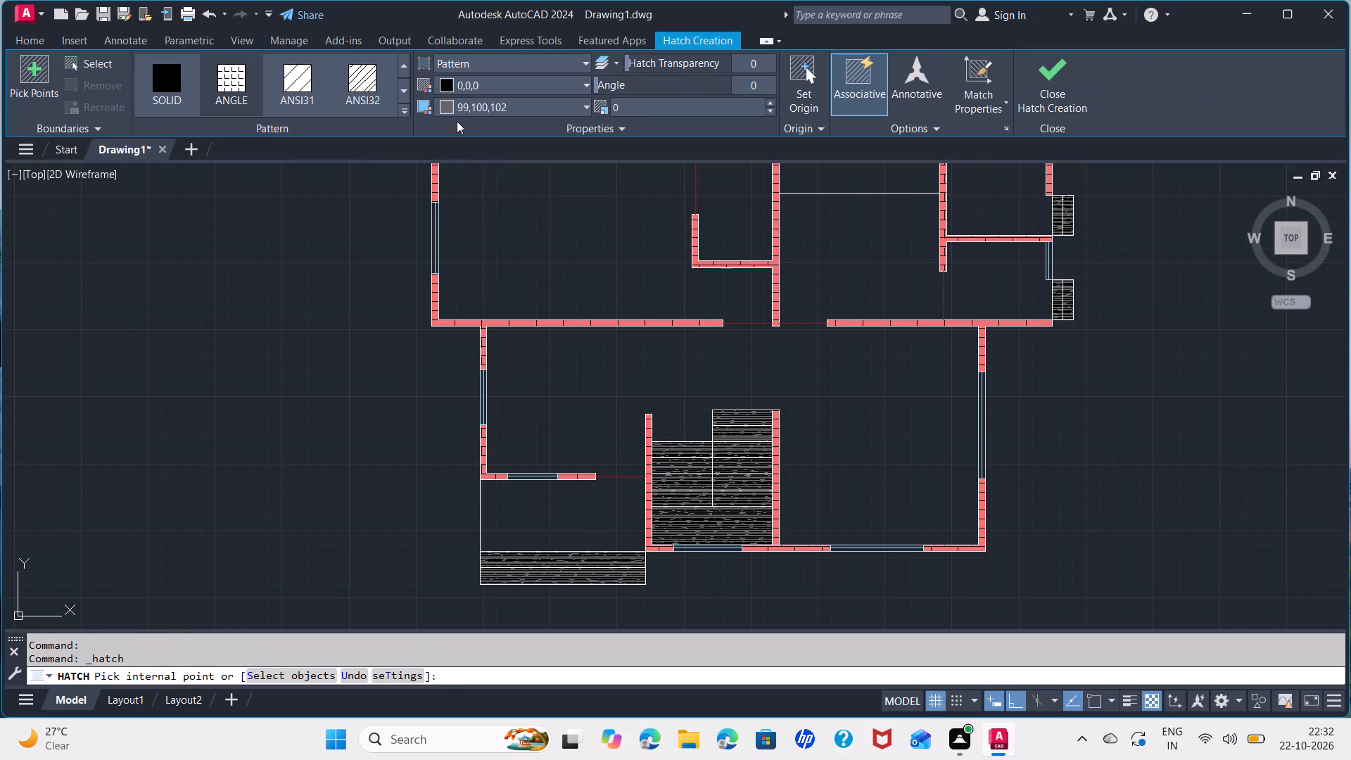
click(453, 80)
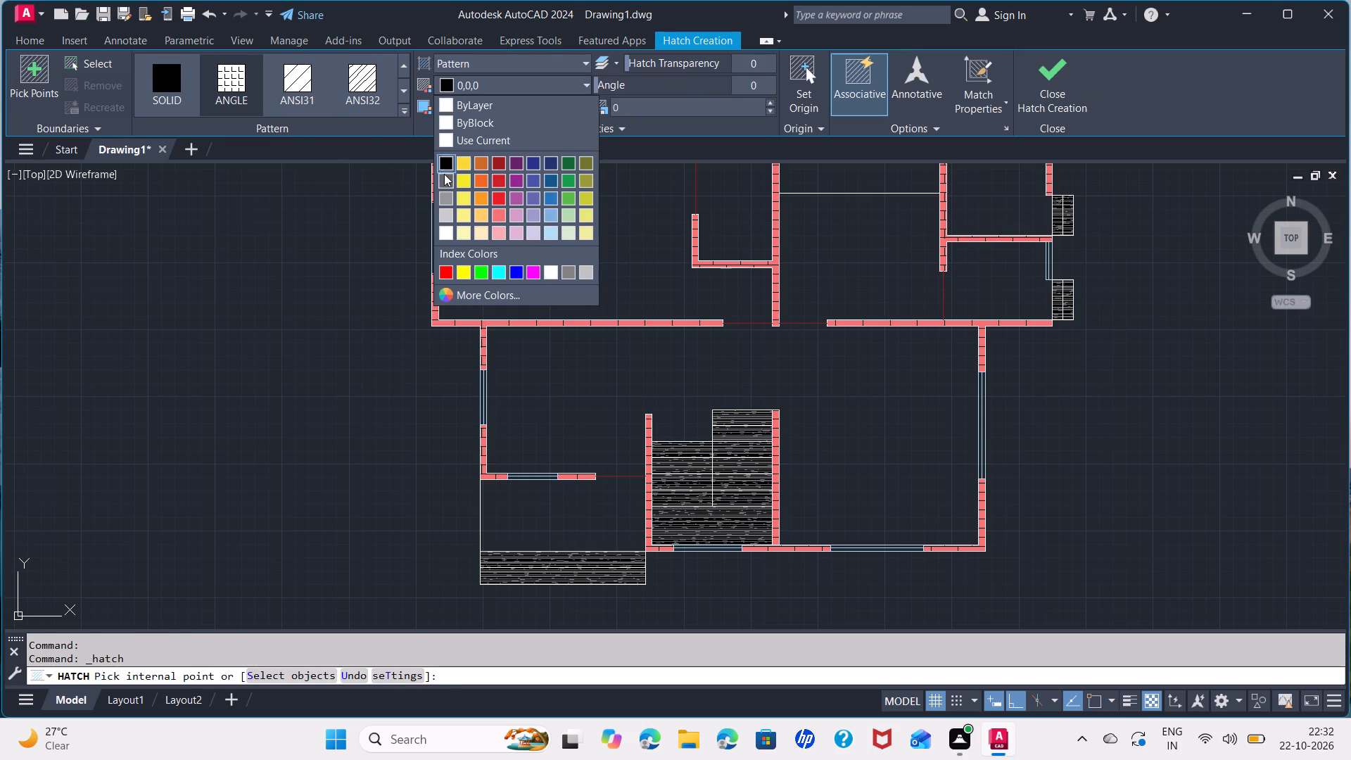
click(445, 196)
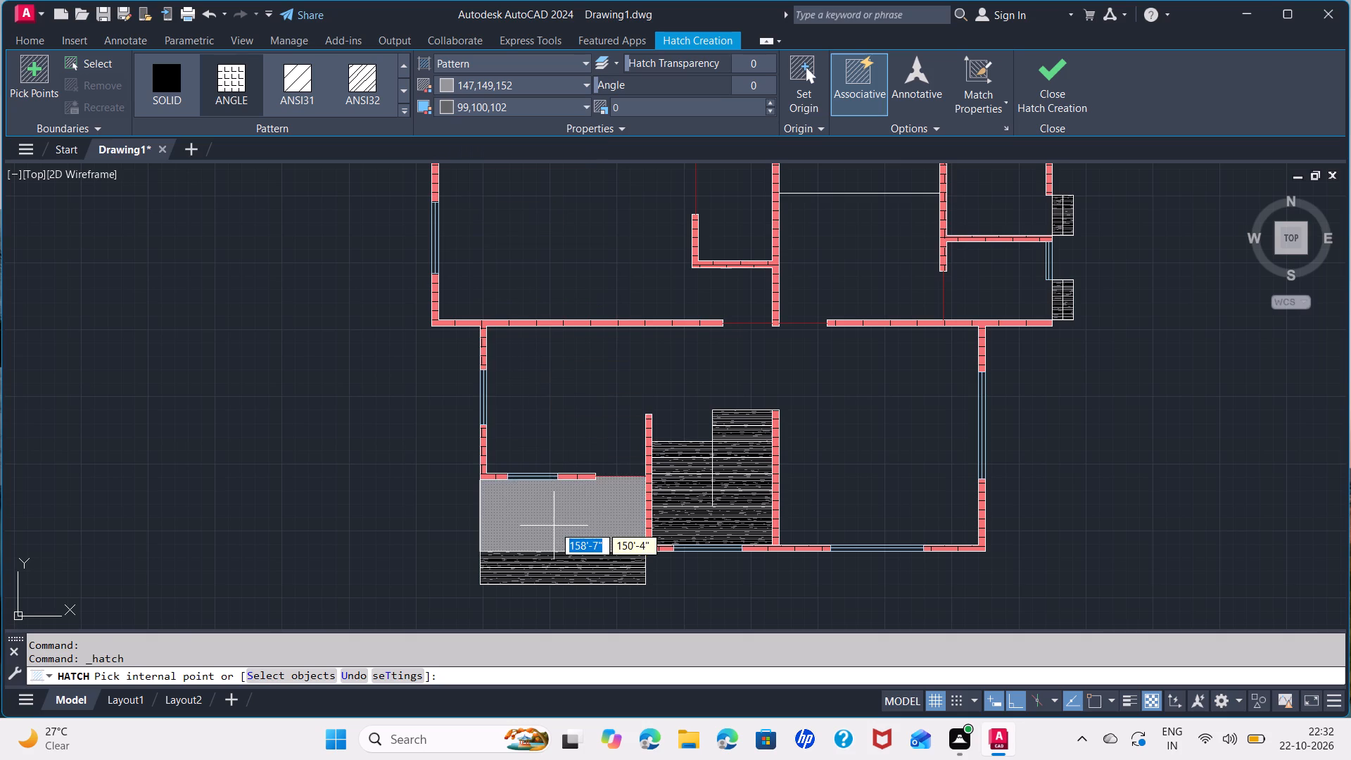
click(554, 526)
click(1002, 277)
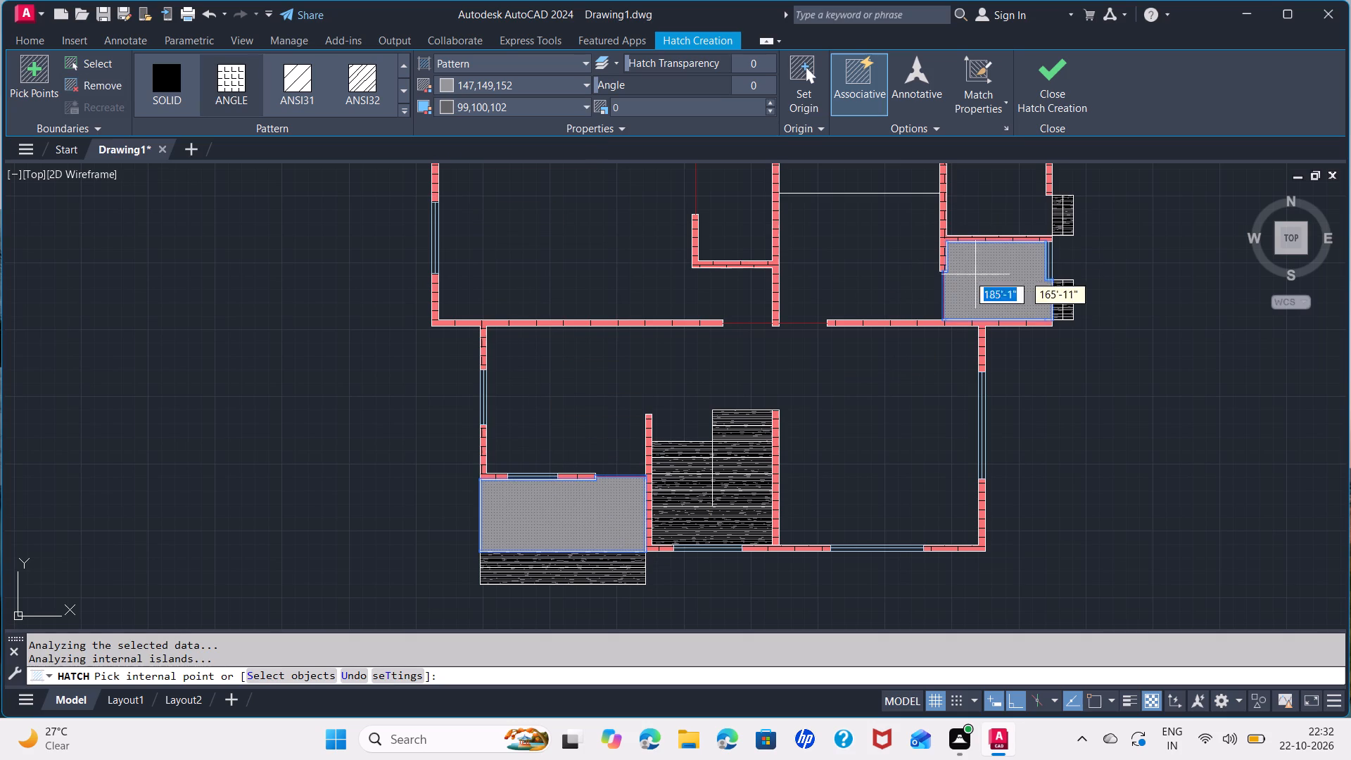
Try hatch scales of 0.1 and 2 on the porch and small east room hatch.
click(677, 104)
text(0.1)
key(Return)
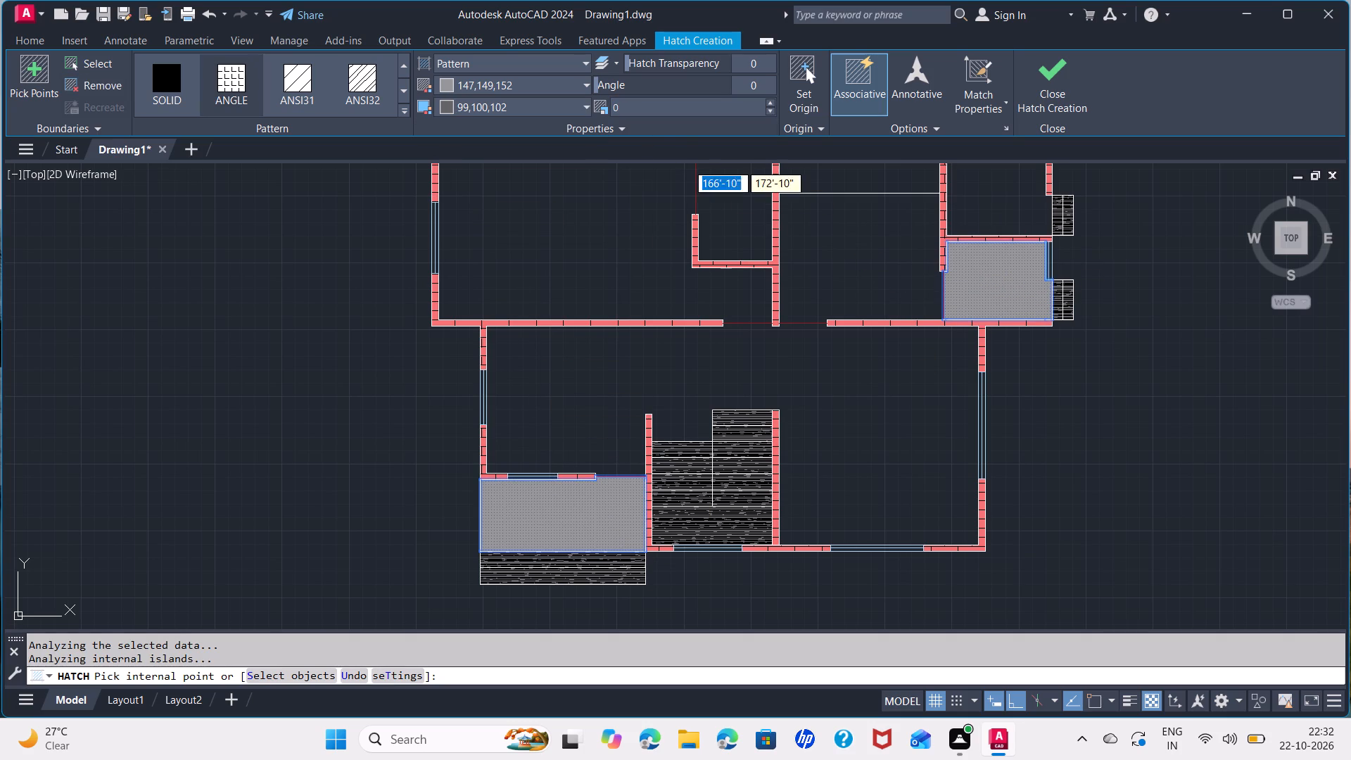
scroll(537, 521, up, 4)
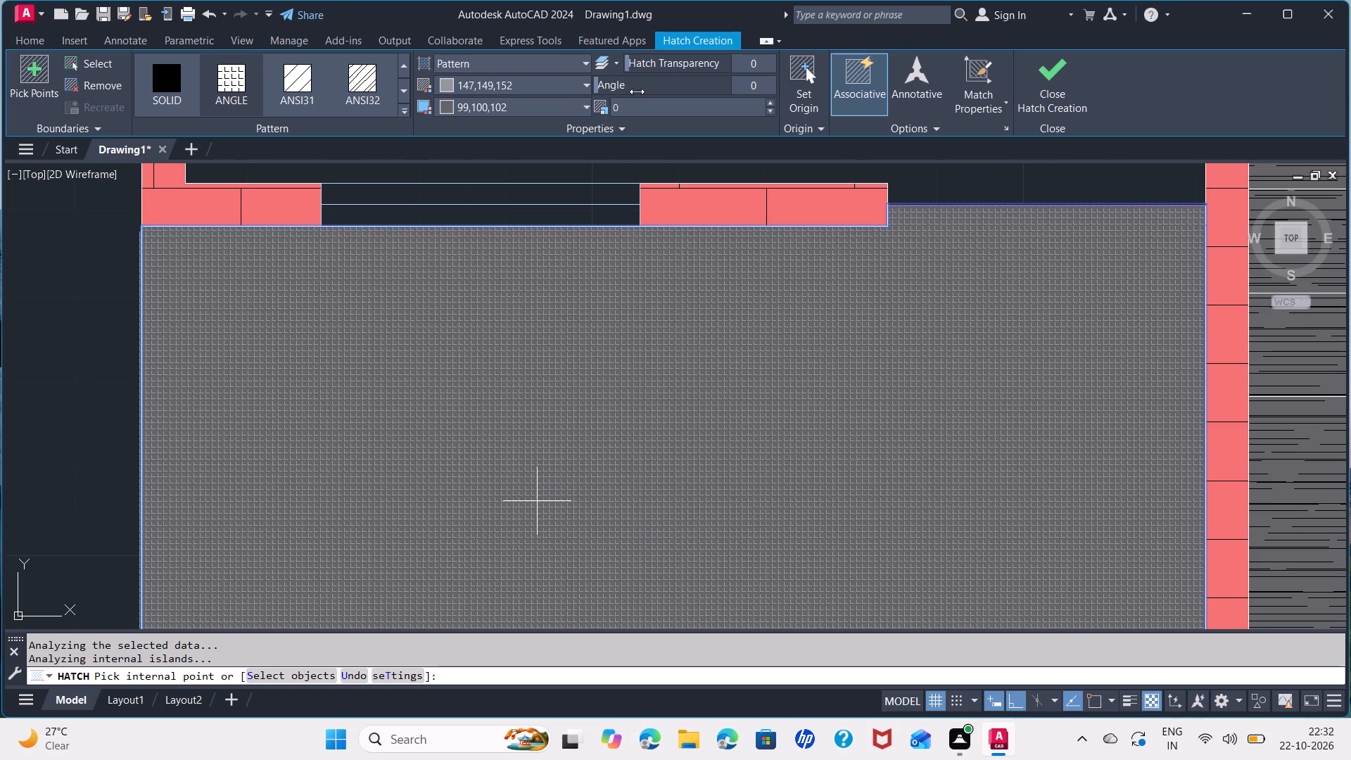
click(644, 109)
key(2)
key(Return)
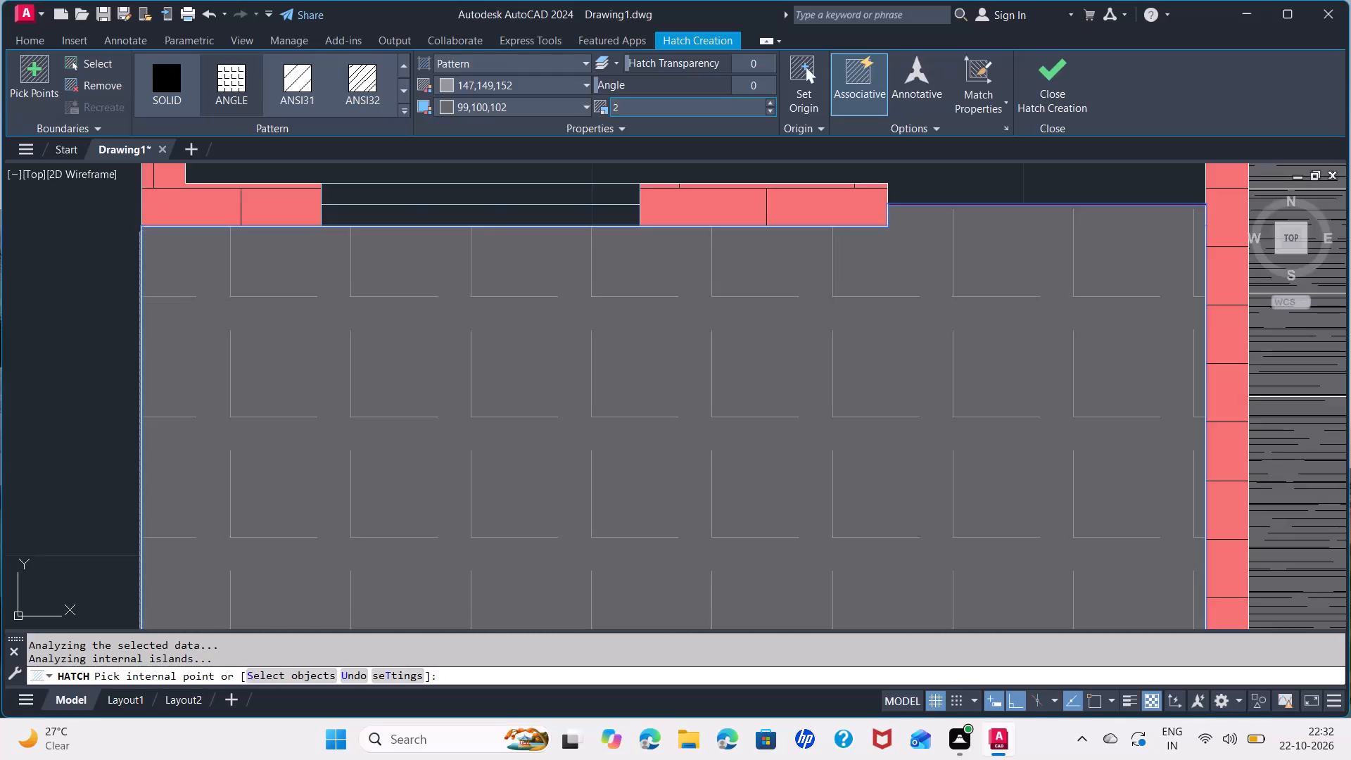
Set the scale of the porch and east room ANGLE hatch to 1 and finish the hatch.
scroll(708, 253, down, 5)
middle_drag(865, 250, 849, 345)
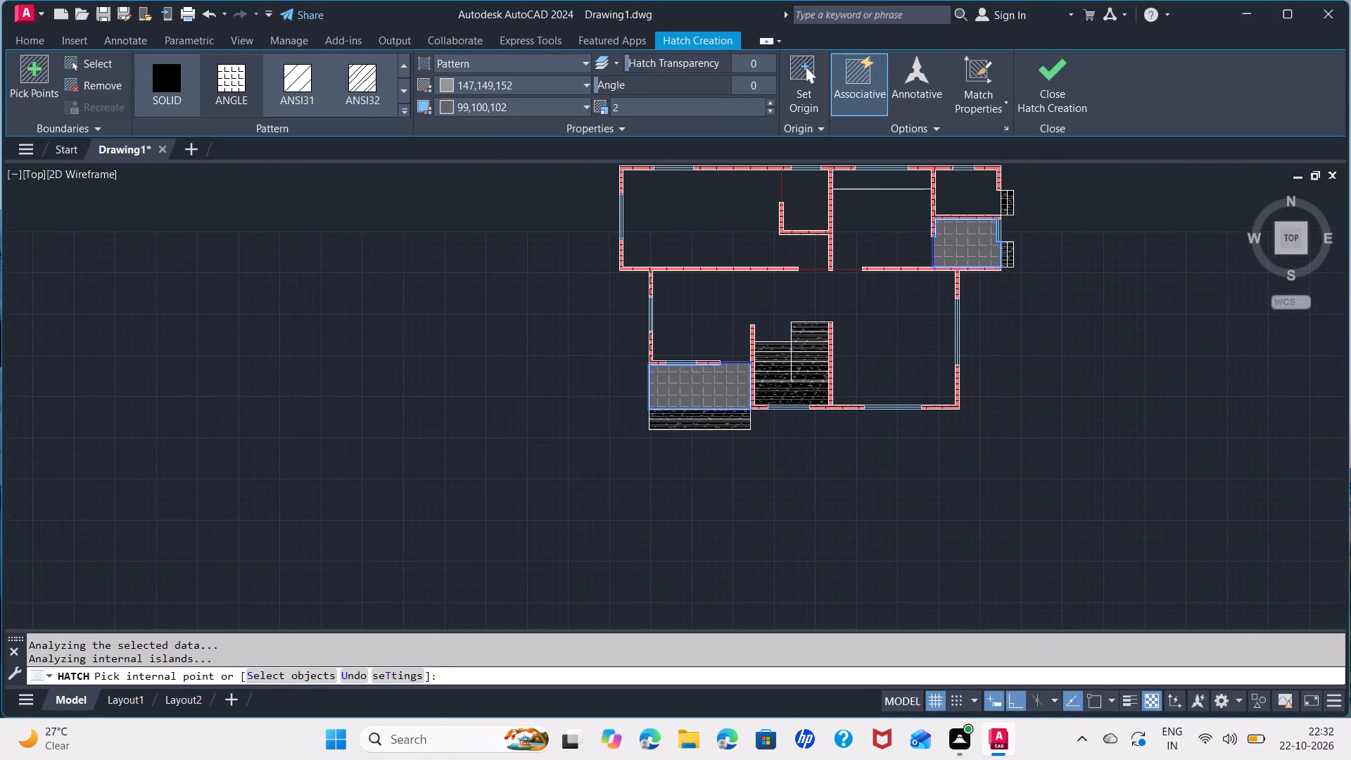
click(693, 101)
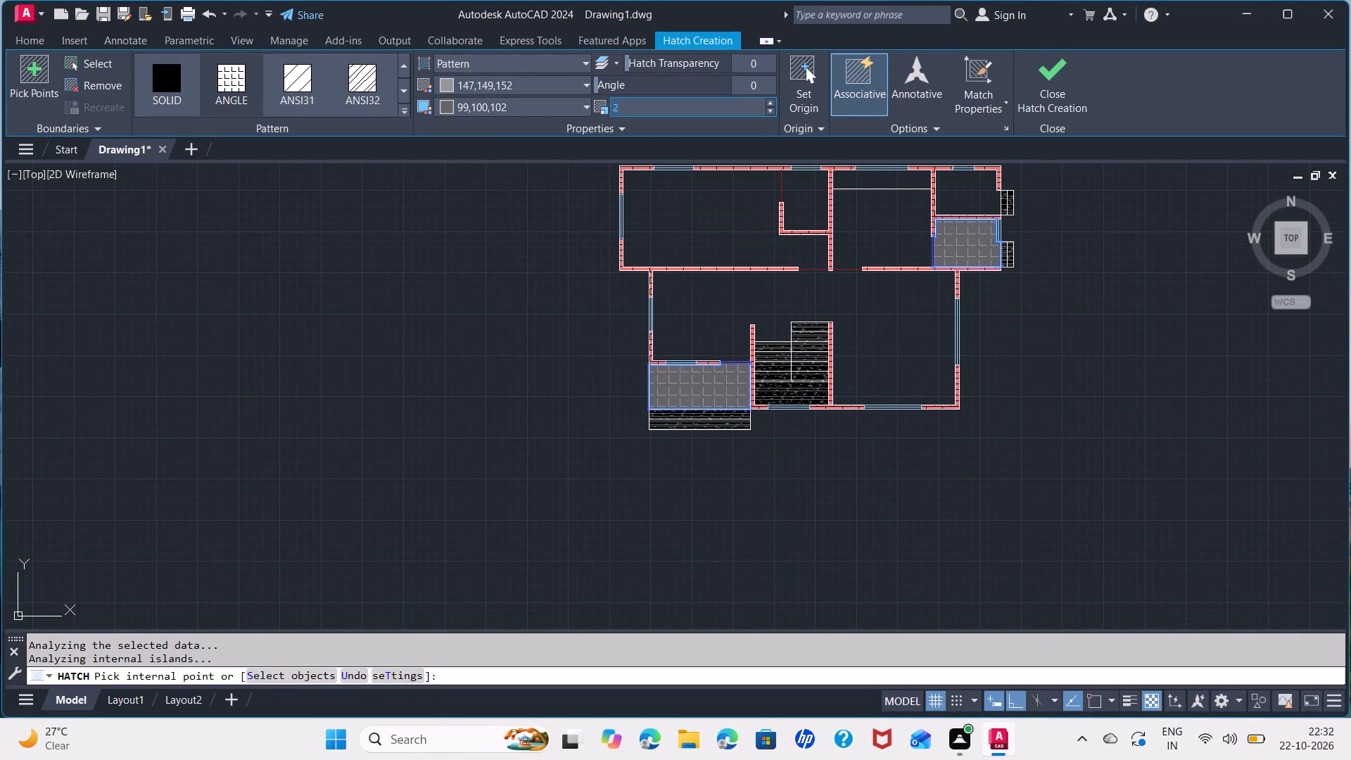
key(1)
key(Return)
key(Escape)
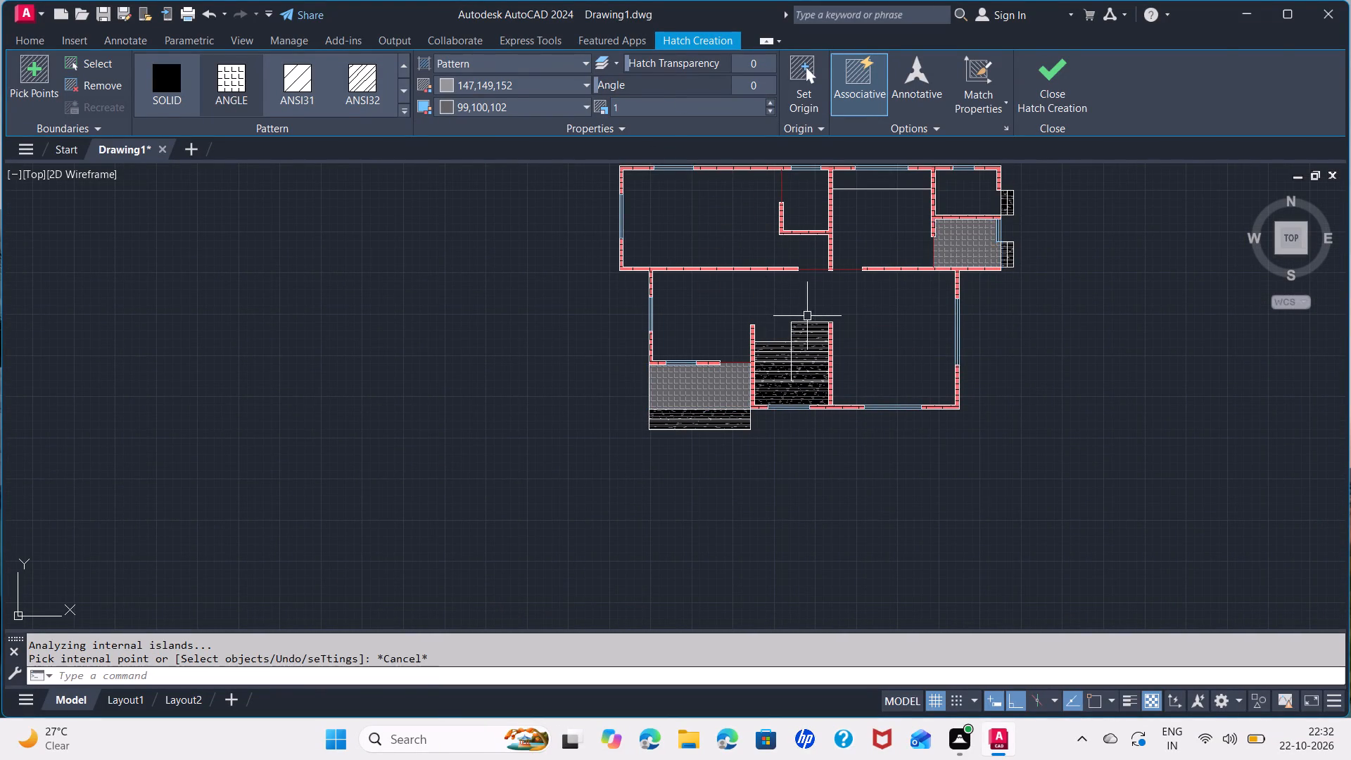
Add a horizontal linear dimension for the northwest room's full inside width, just below its north wall.
scroll(706, 317, up, 1)
scroll(718, 314, down, 1)
middle_drag(721, 311, 503, 441)
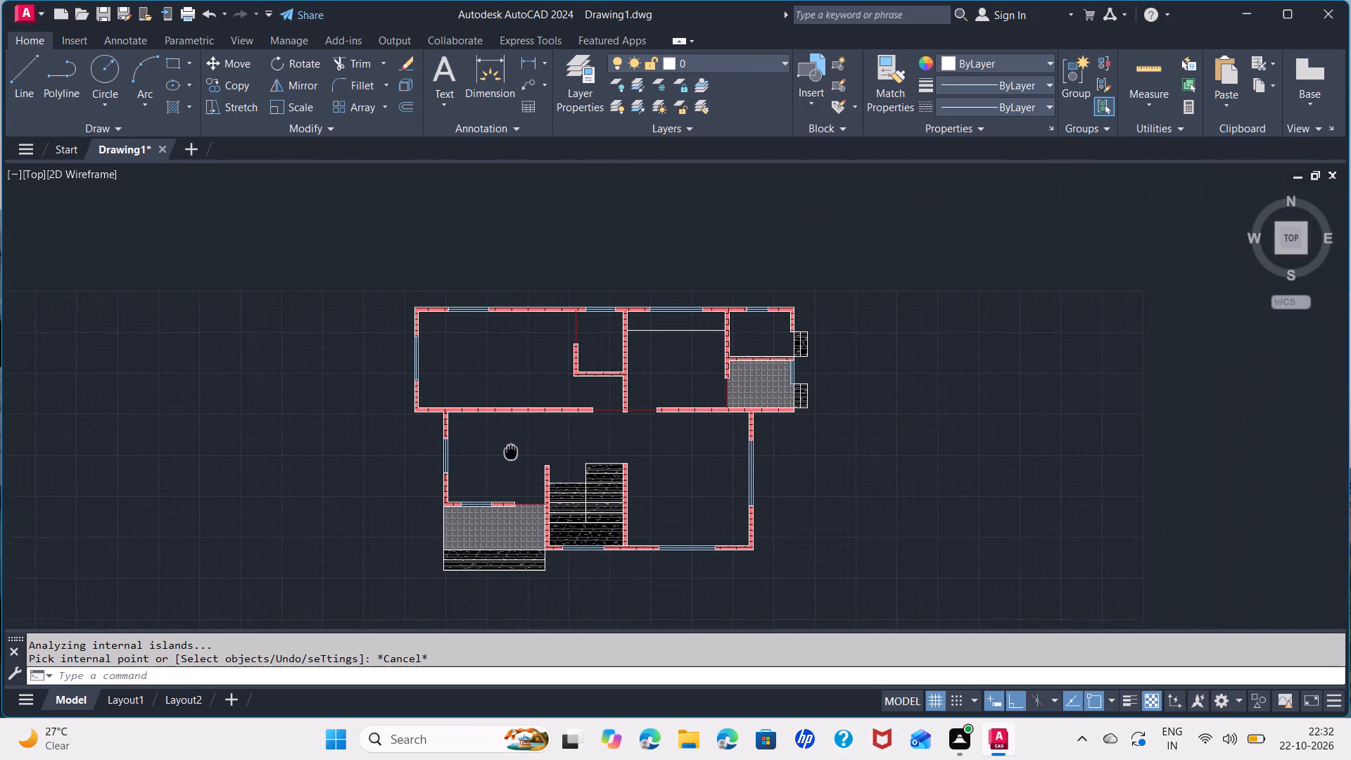
middle_drag(503, 441, 503, 437)
scroll(457, 338, up, 1)
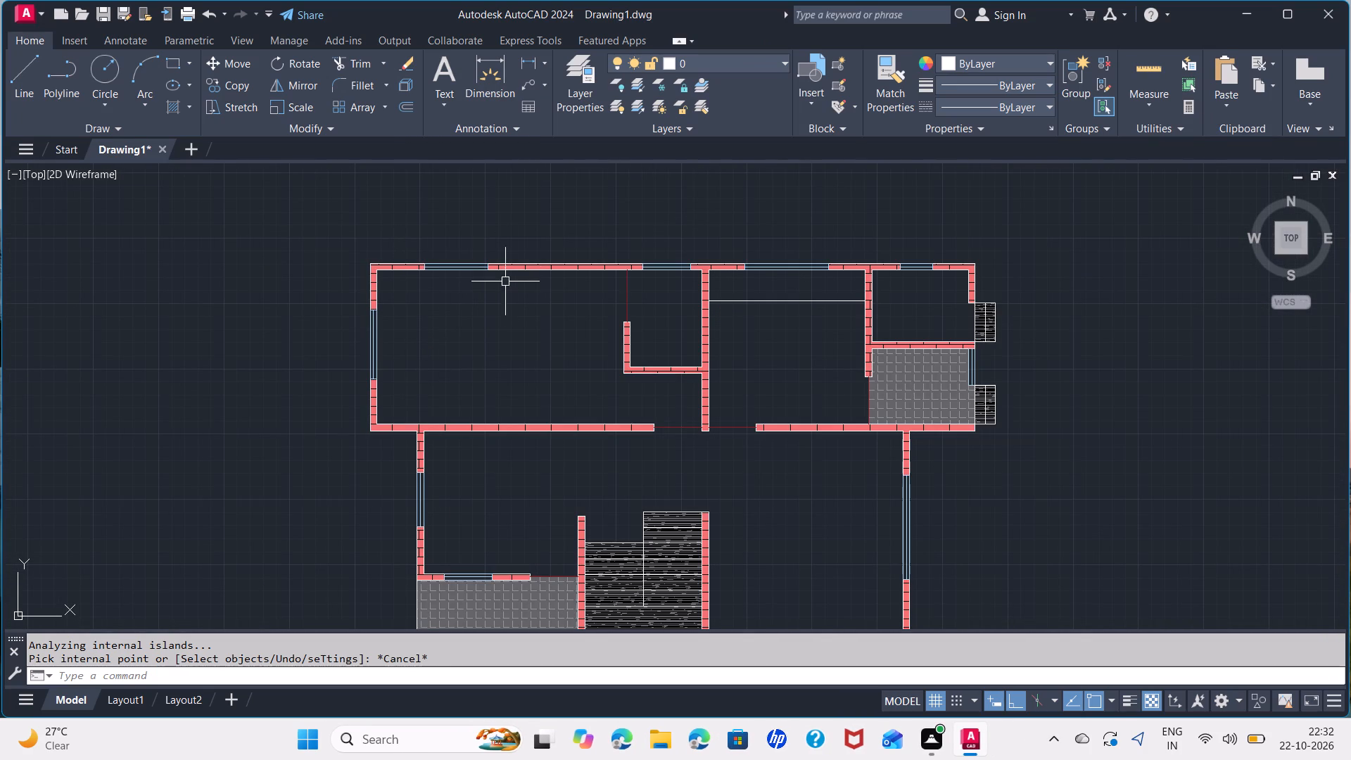
click(526, 53)
scroll(407, 278, up, 2)
click(526, 61)
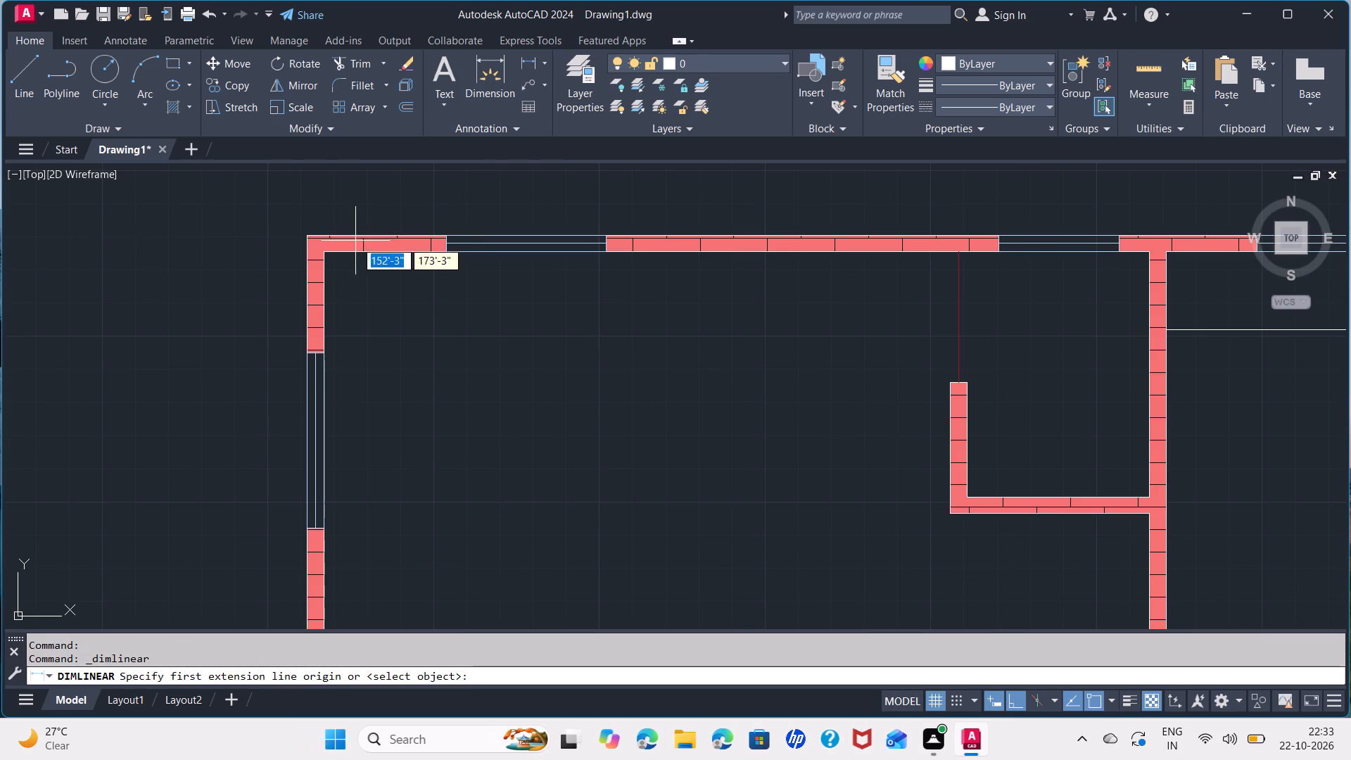
click(324, 254)
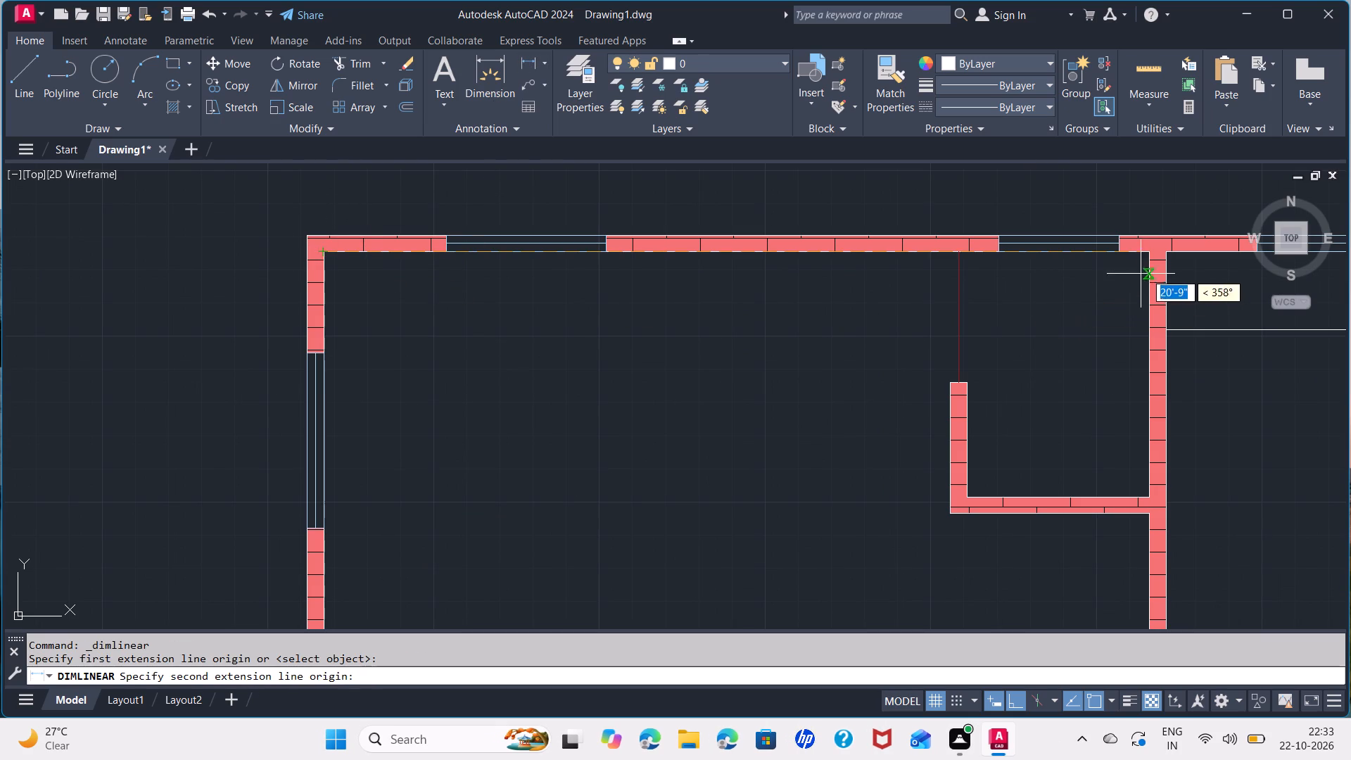
click(1147, 259)
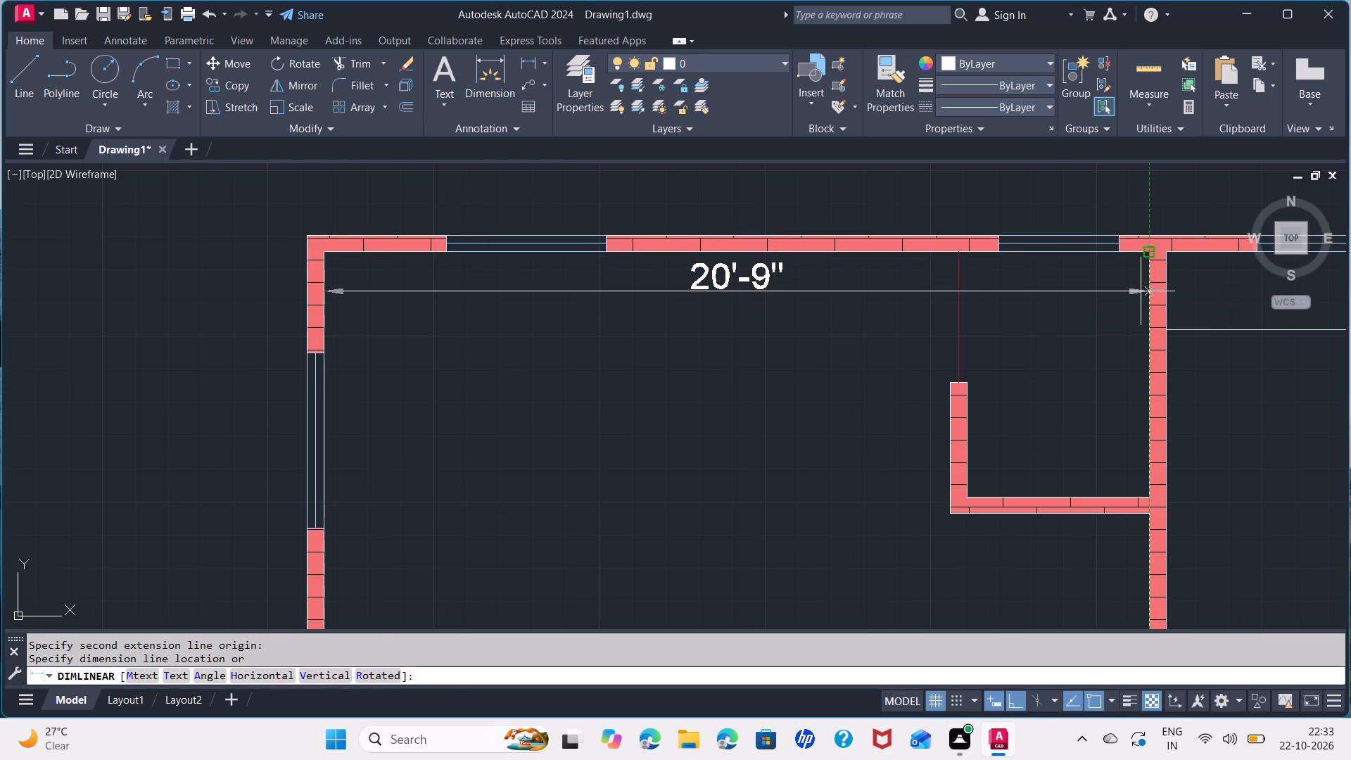
click(1141, 293)
Add a vertical linear dimension for the northwest room's inside depth, just inside its west wall.
middle_drag(740, 538, 856, 403)
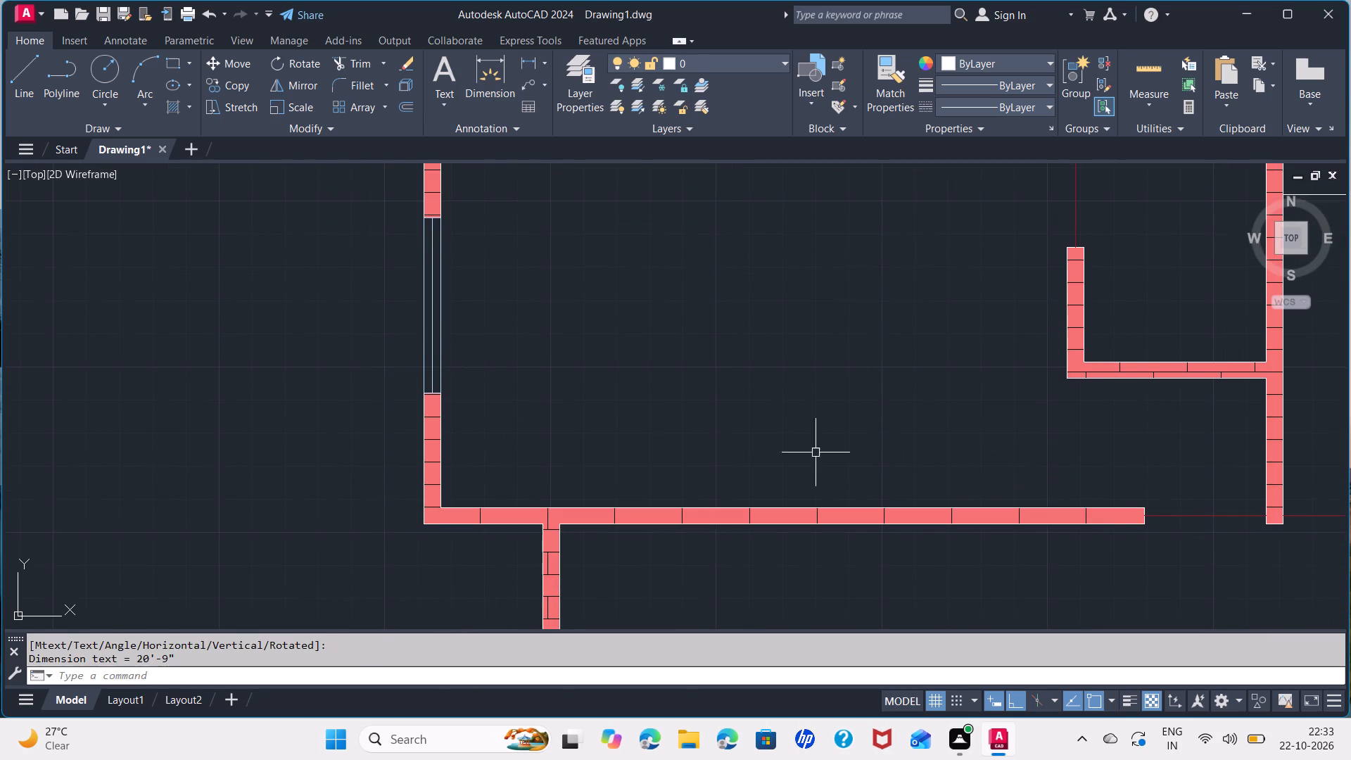
middle_drag(773, 415, 773, 469)
key(space)
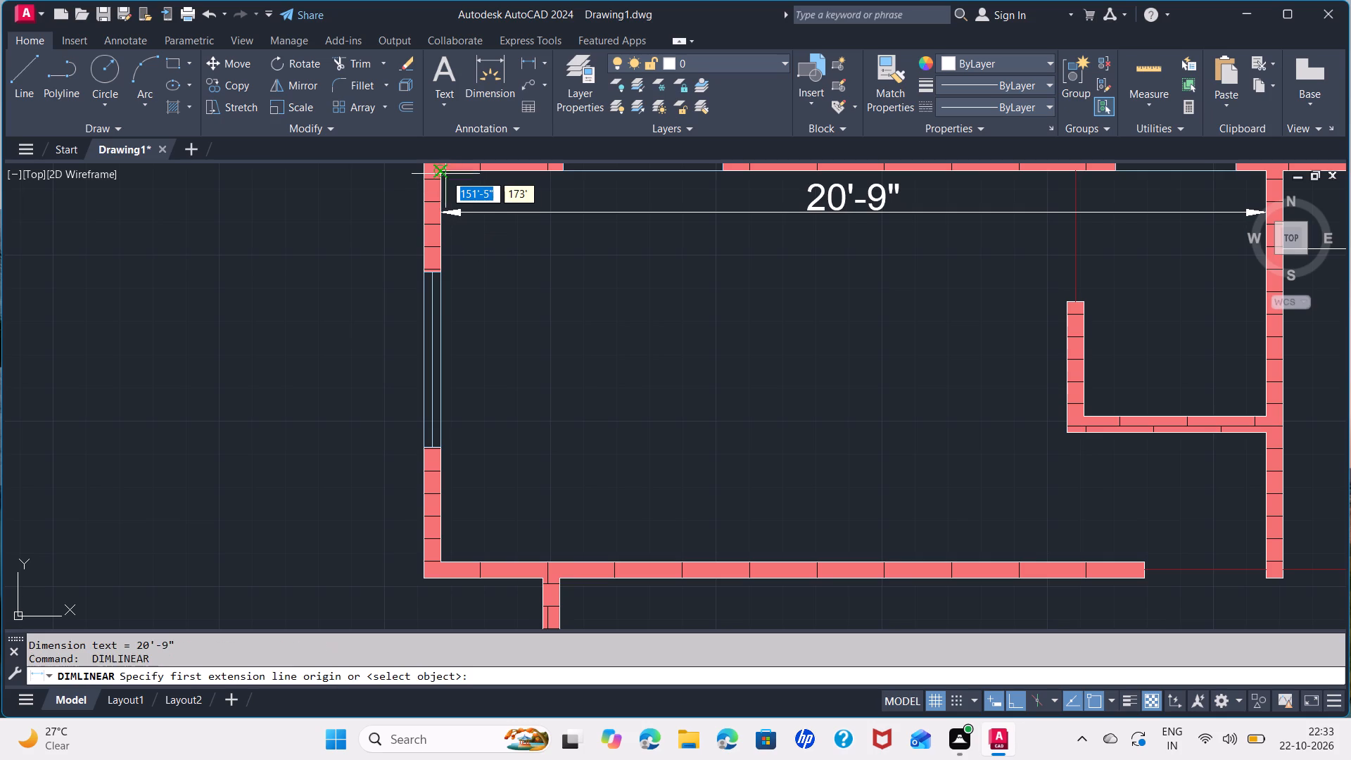
click(443, 172)
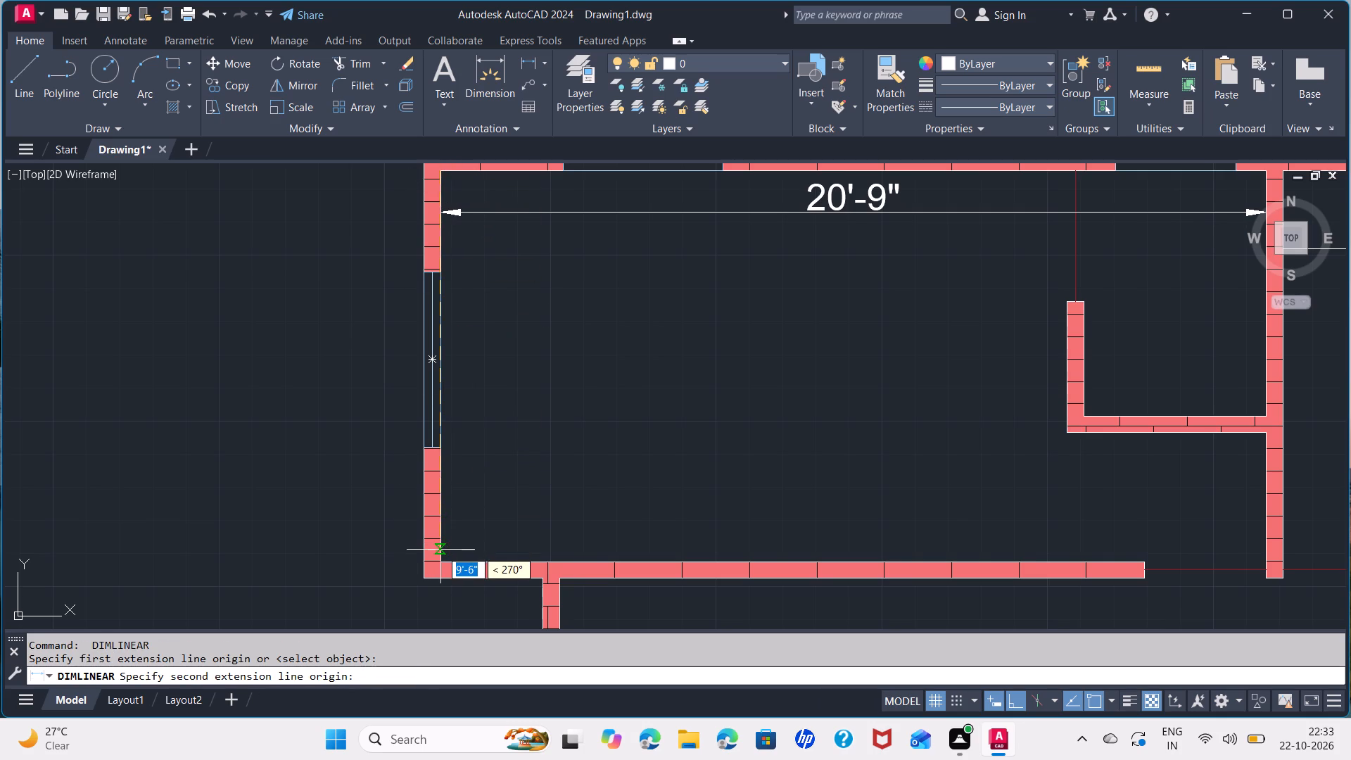
click(443, 559)
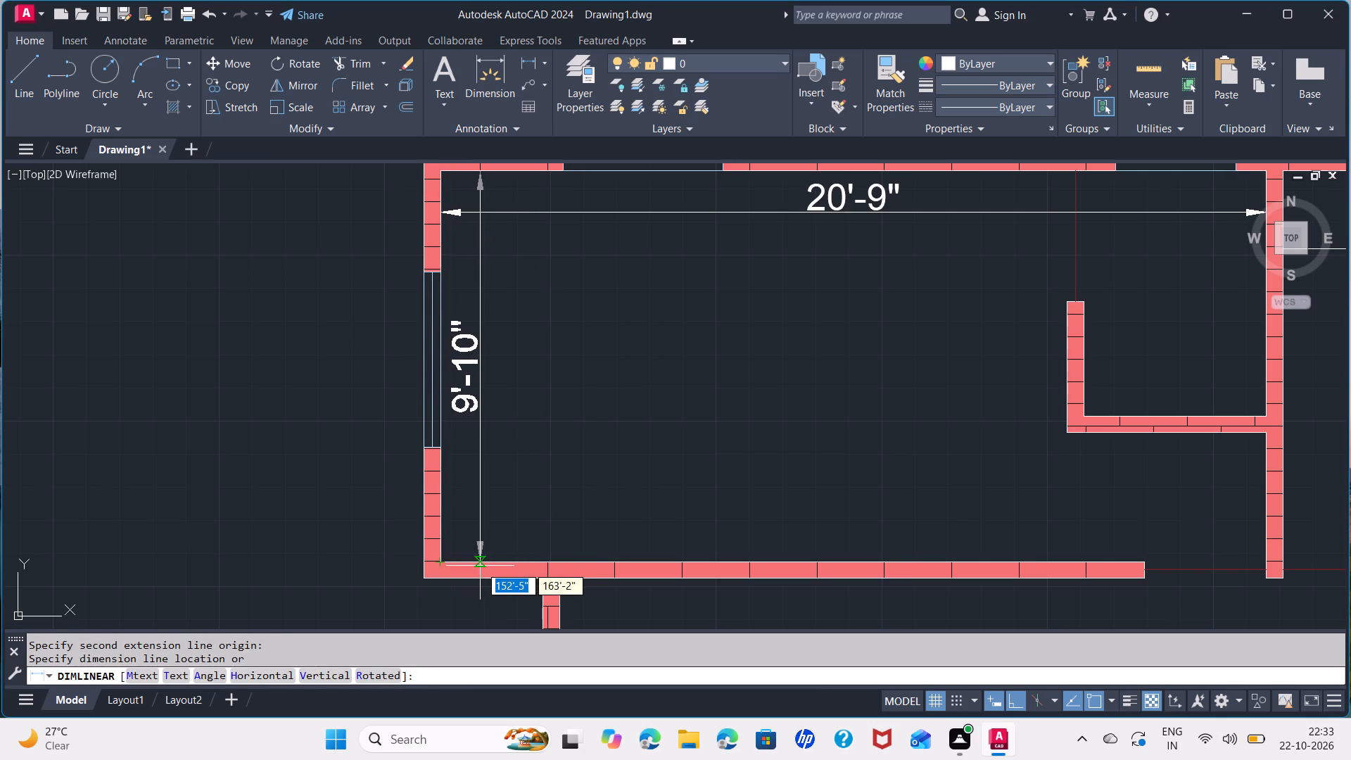
click(480, 566)
Dimension the inside width and depth of the small enclosure in the northwest room's east corner, placing both dimensions inside it.
middle_drag(896, 467, 468, 486)
scroll(737, 422, up, 1)
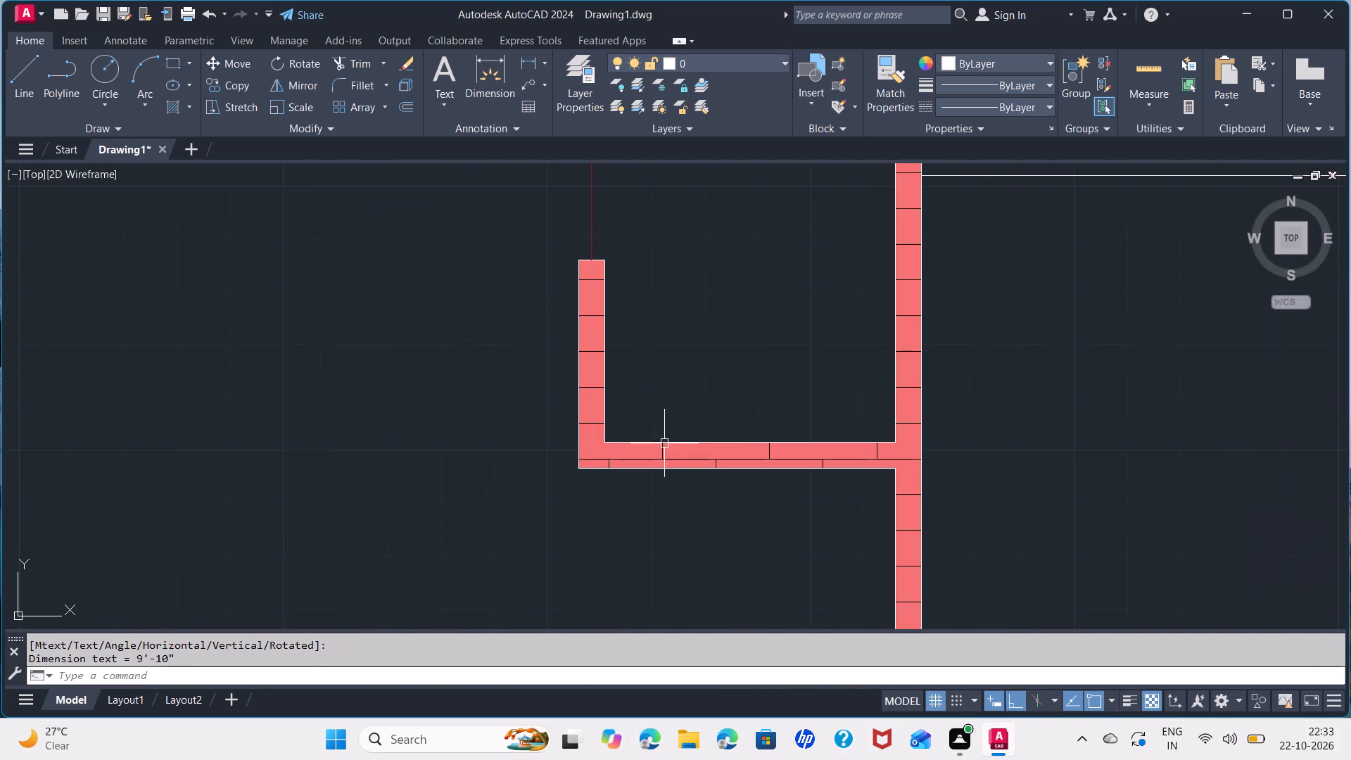
middle_drag(665, 414, 638, 538)
key(space)
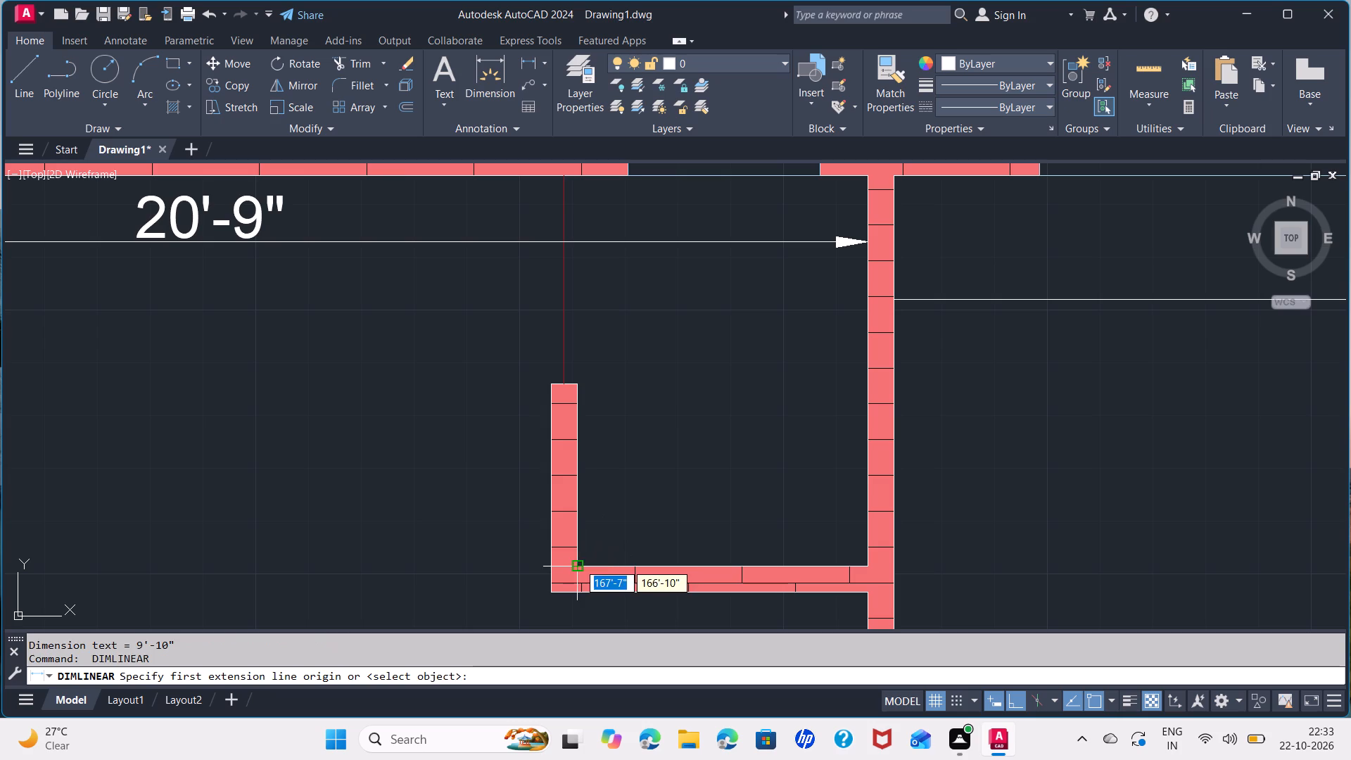
click(578, 563)
click(864, 566)
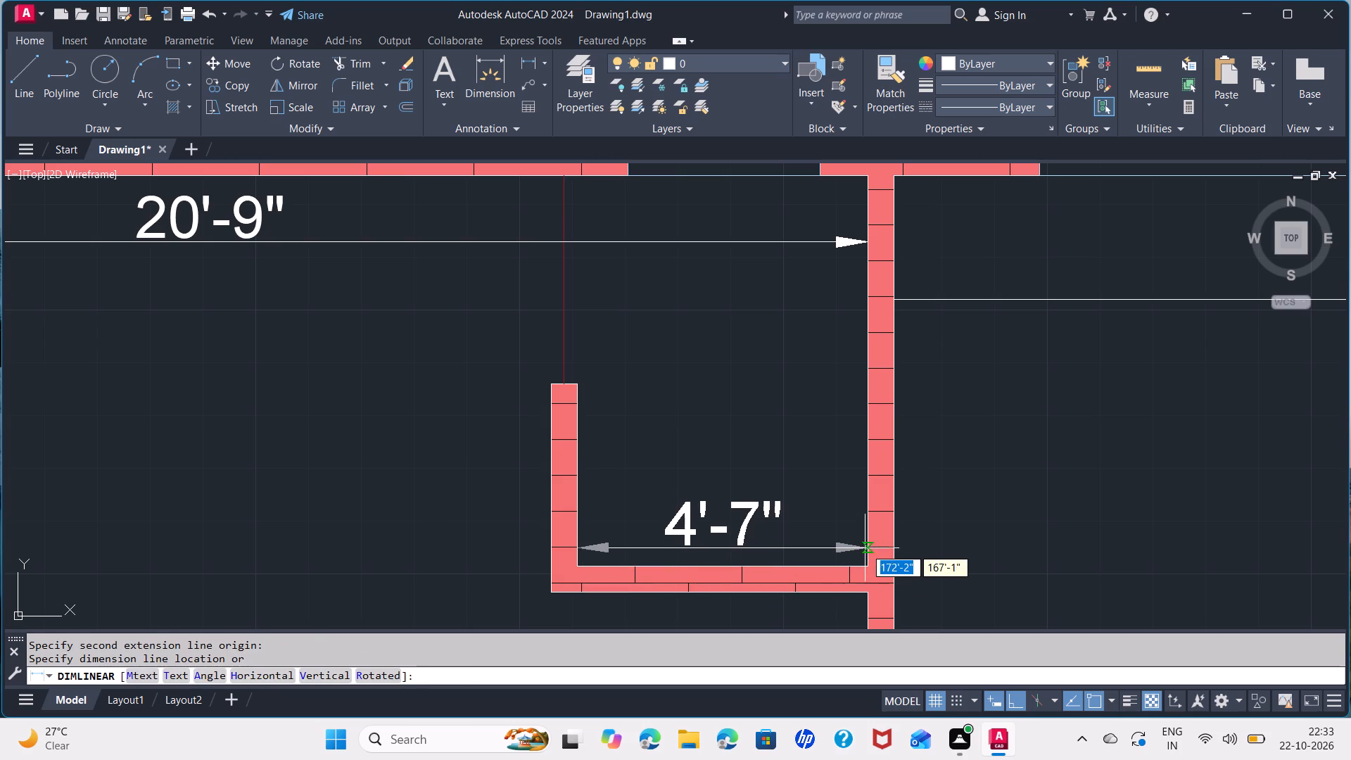
click(865, 540)
key(space)
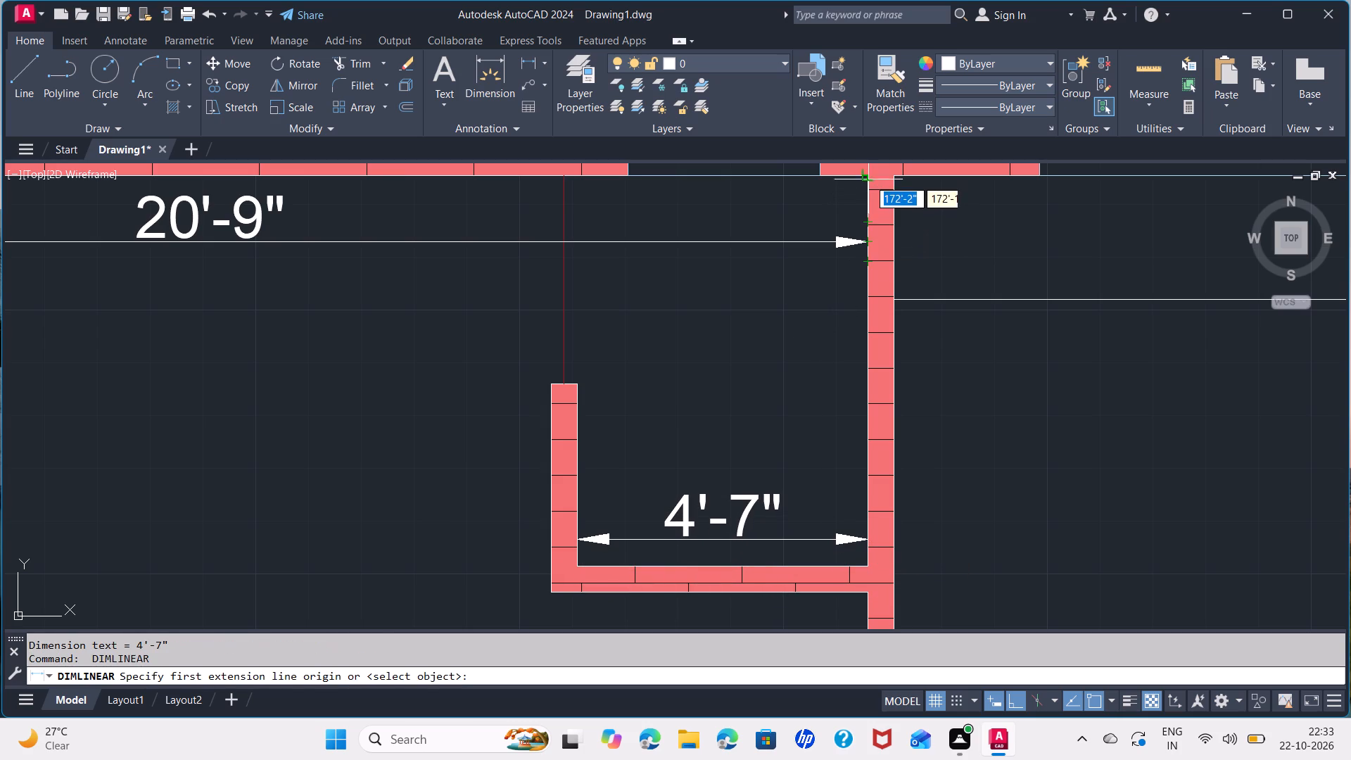
click(868, 178)
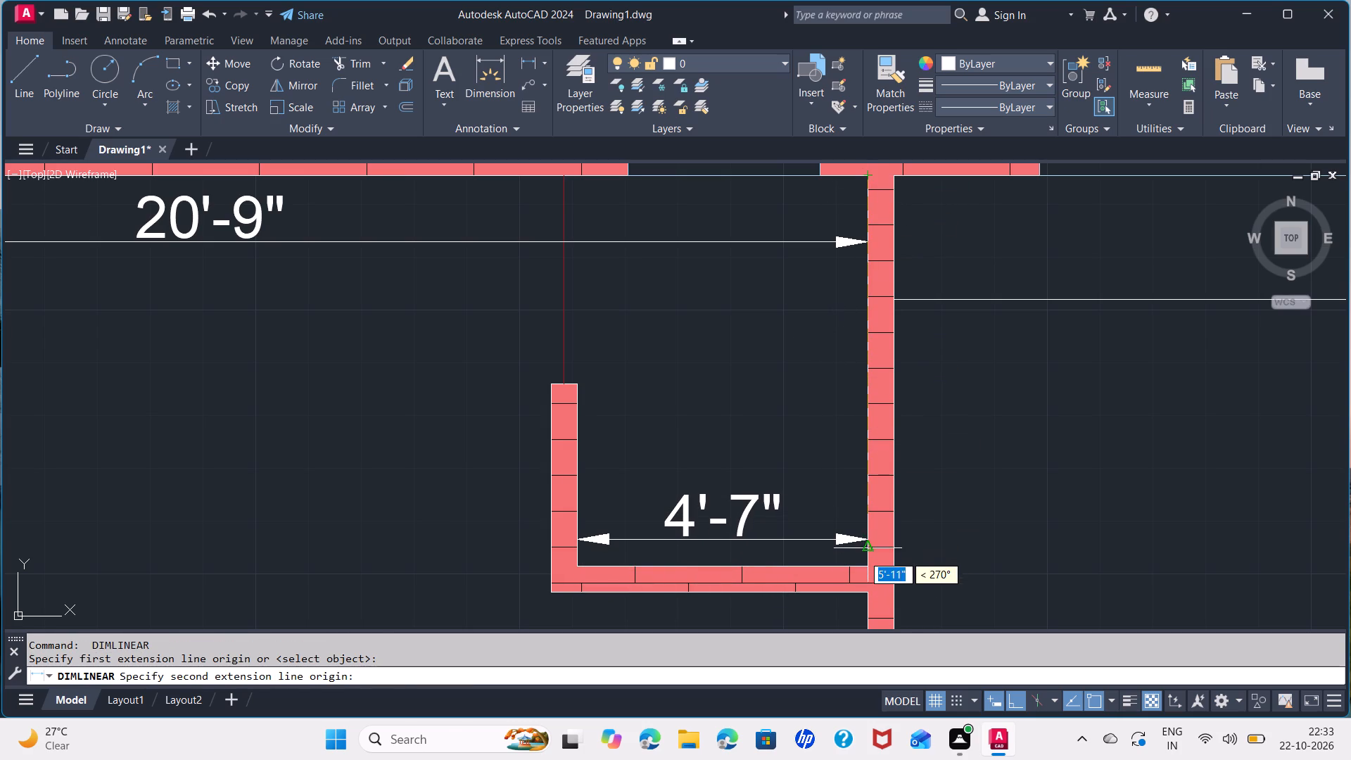
click(863, 566)
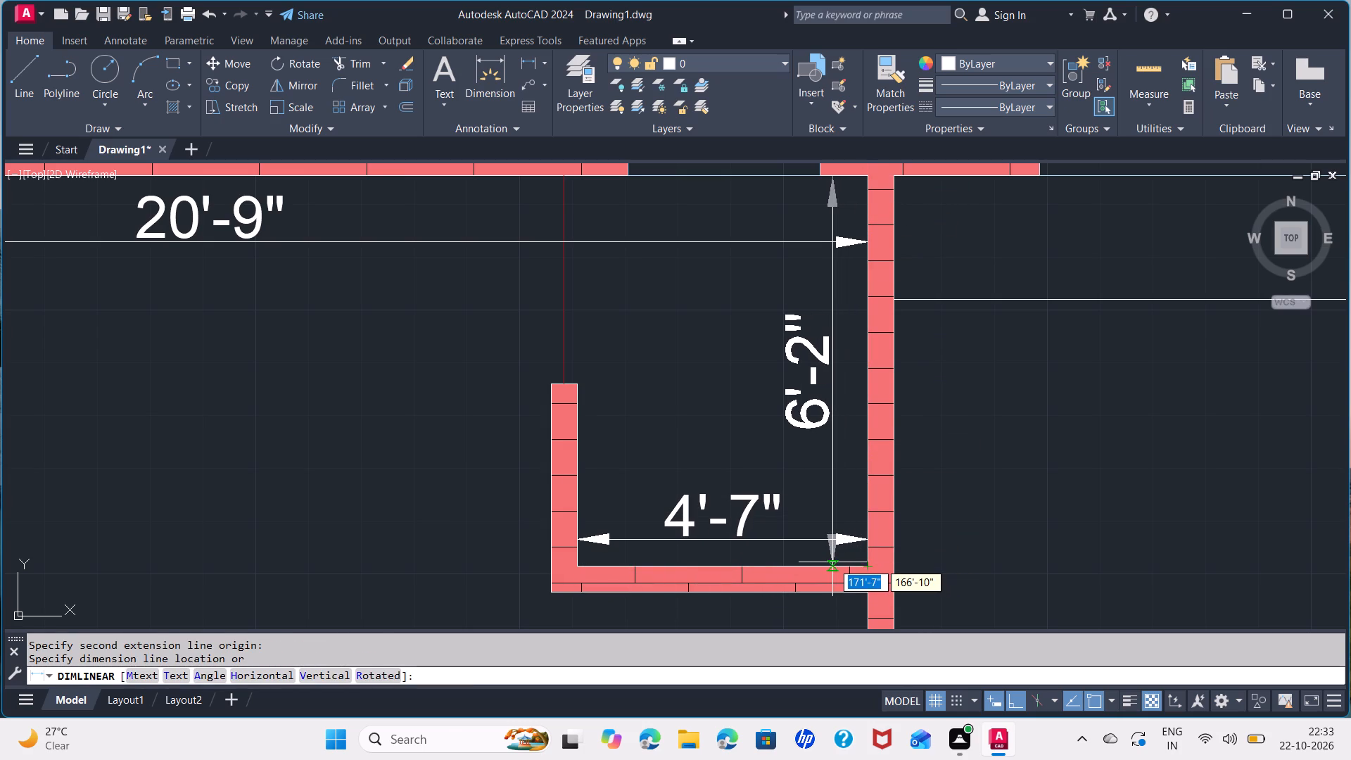
click(832, 562)
Dimension the southwest room's inside width just below its north wall and its inside depth just inside its west wall.
scroll(738, 429, down, 2)
middle_drag(693, 509, 747, 247)
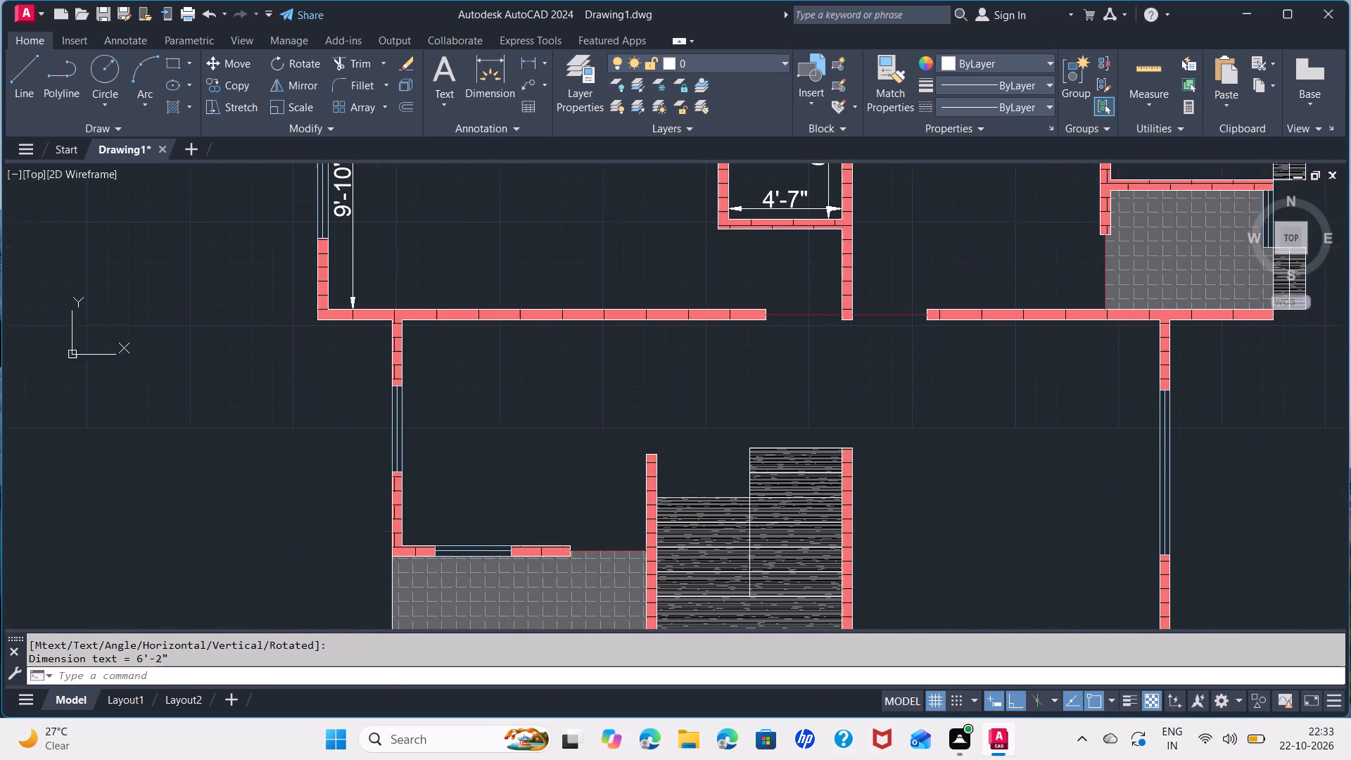
key(space)
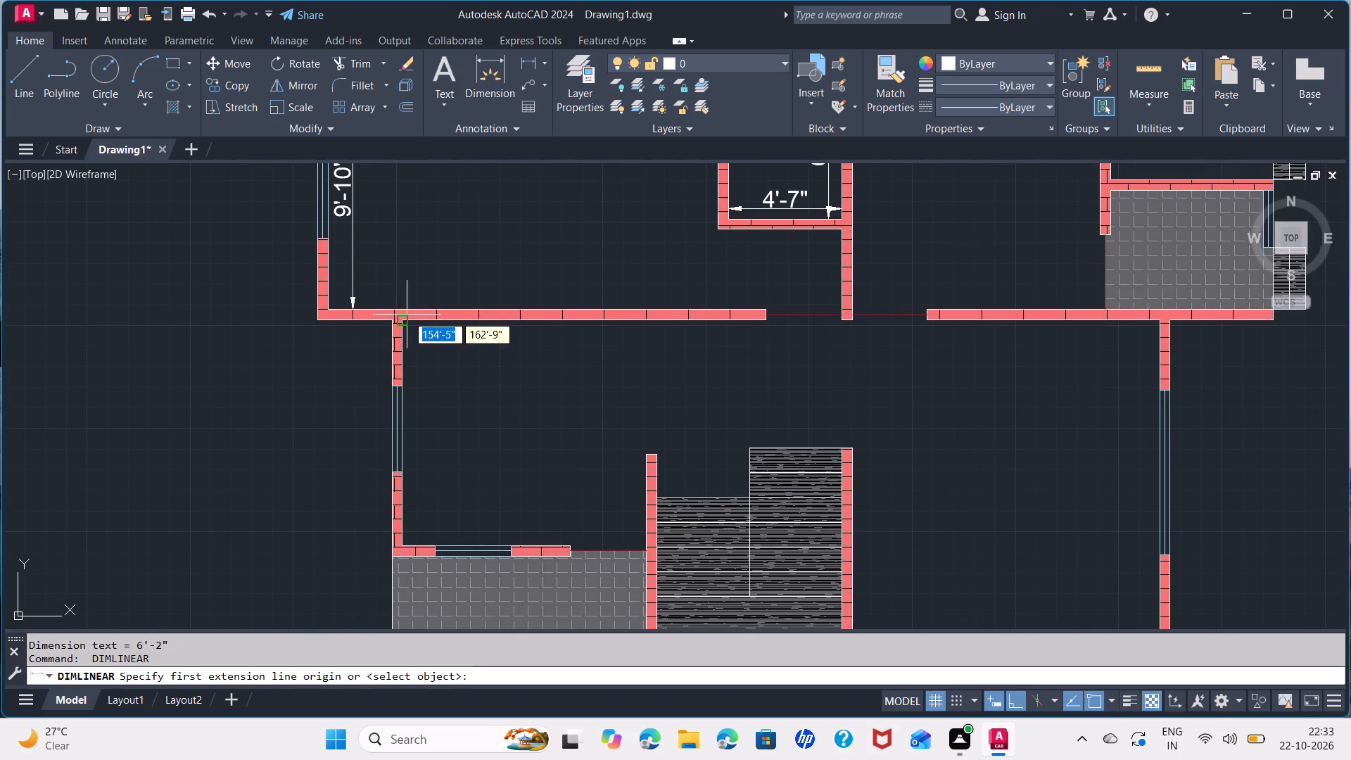
click(402, 322)
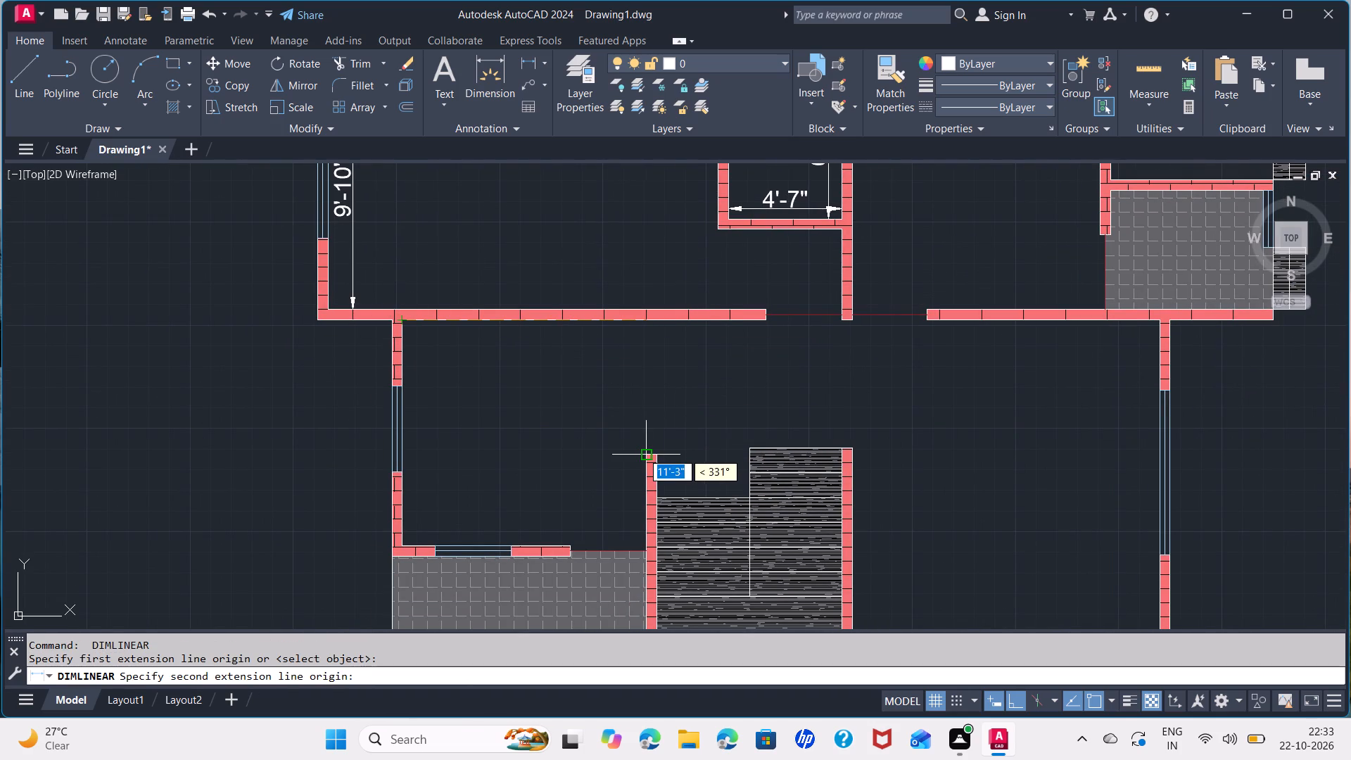
click(647, 322)
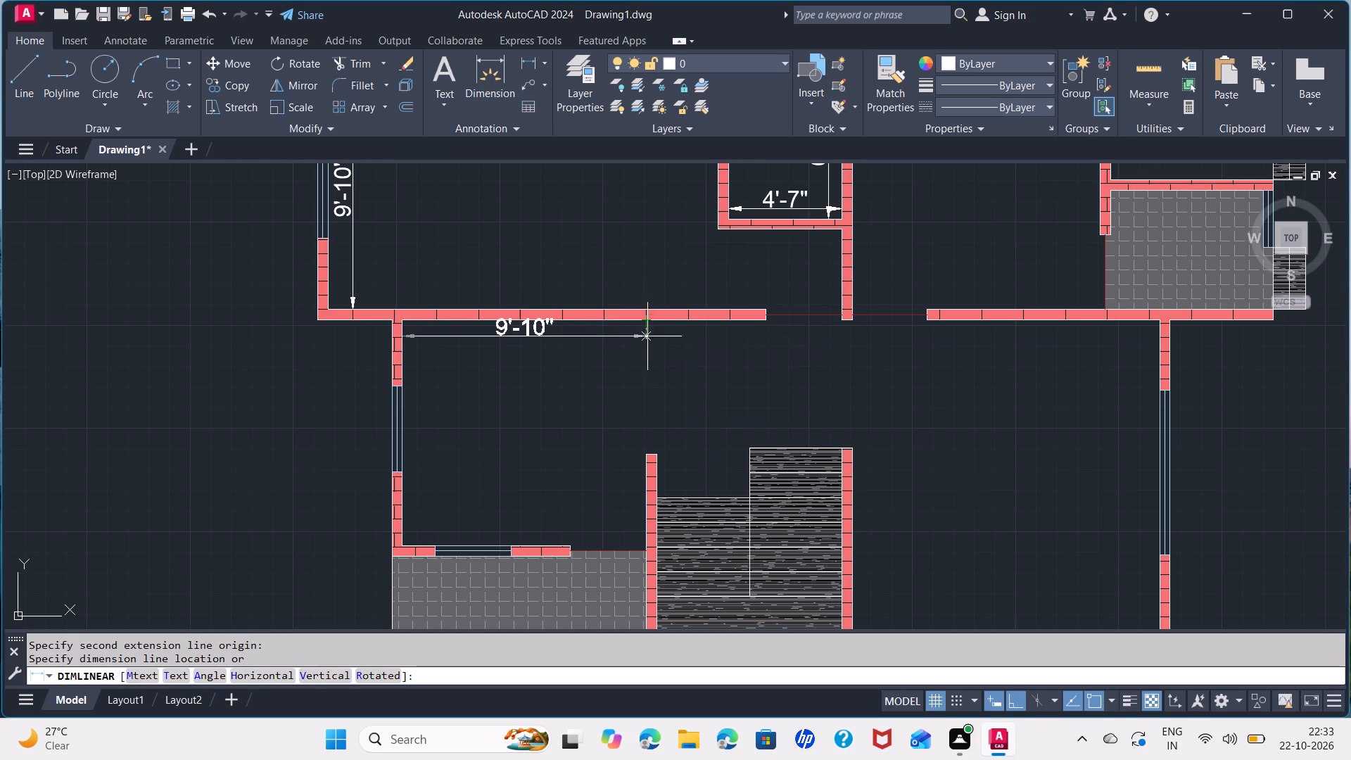
click(648, 355)
key(space)
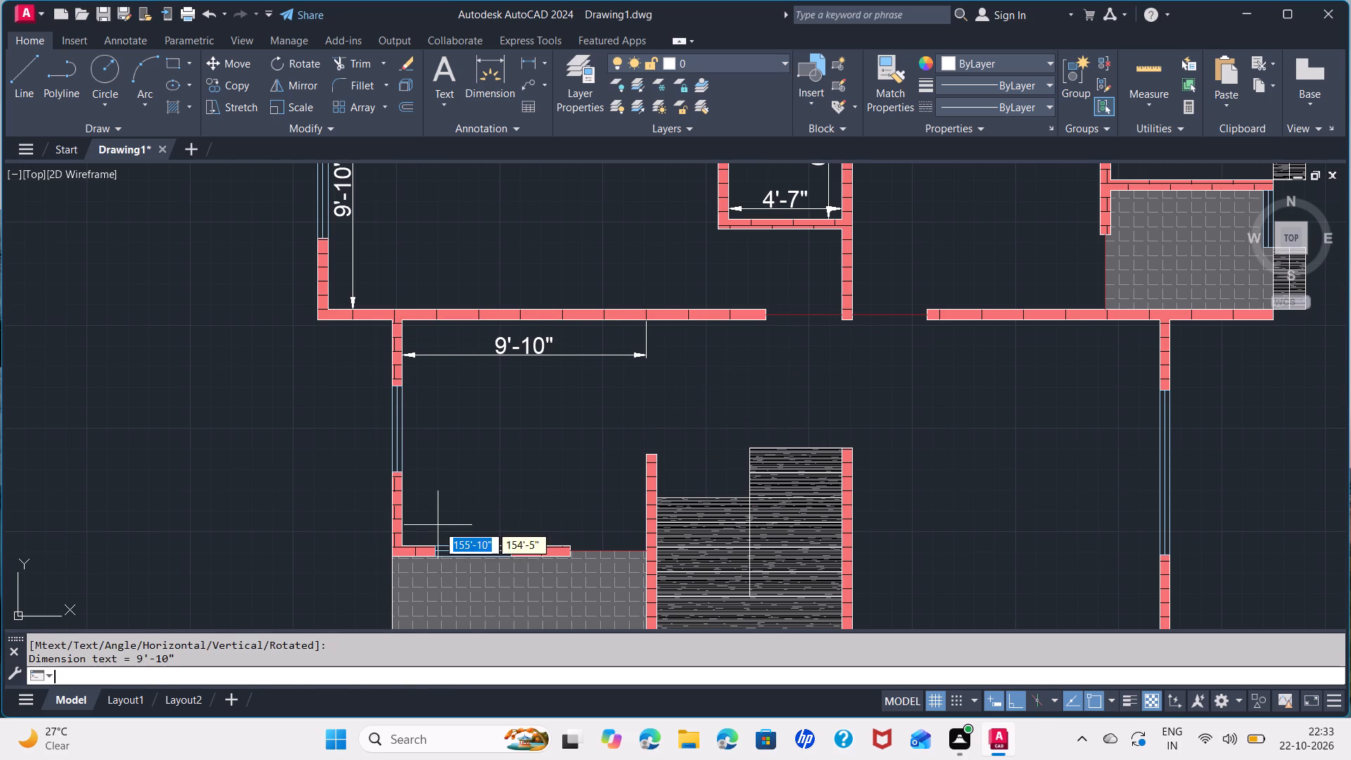
click(400, 547)
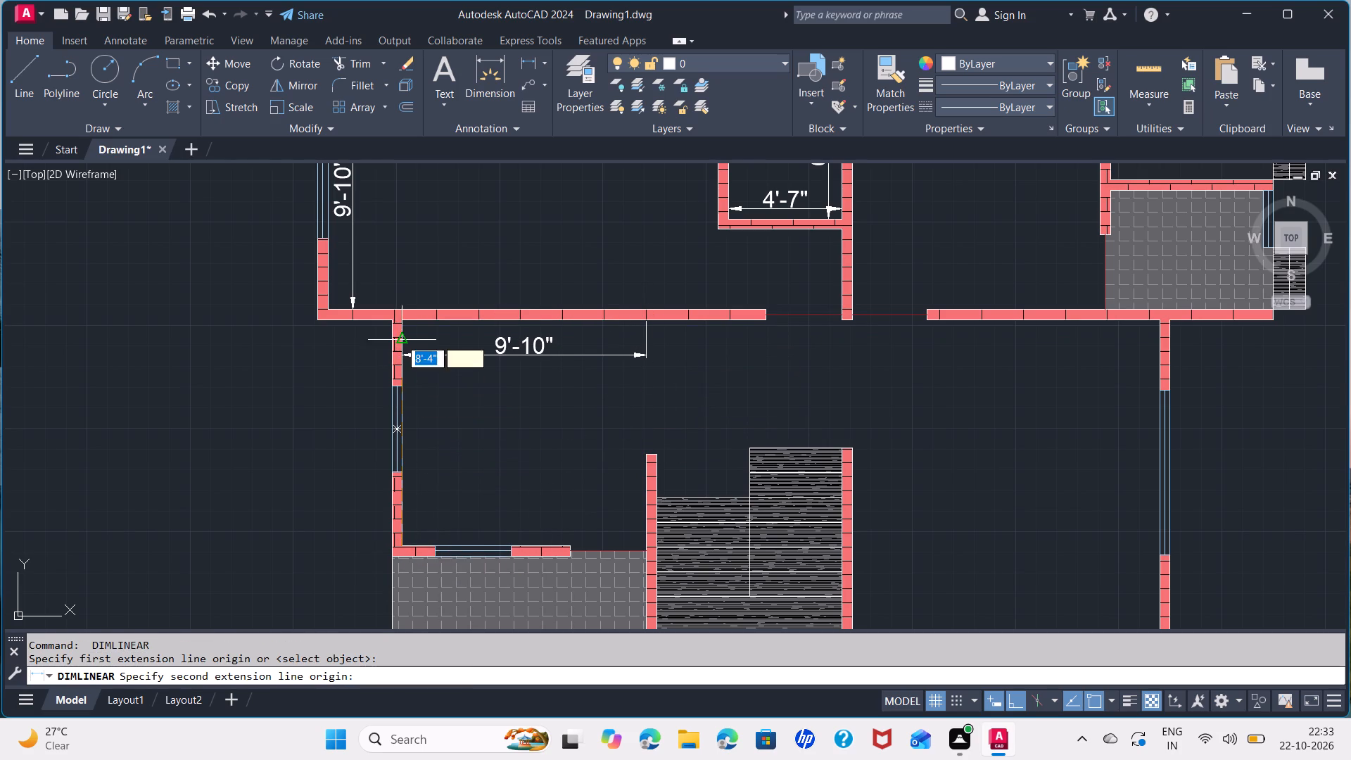
click(405, 323)
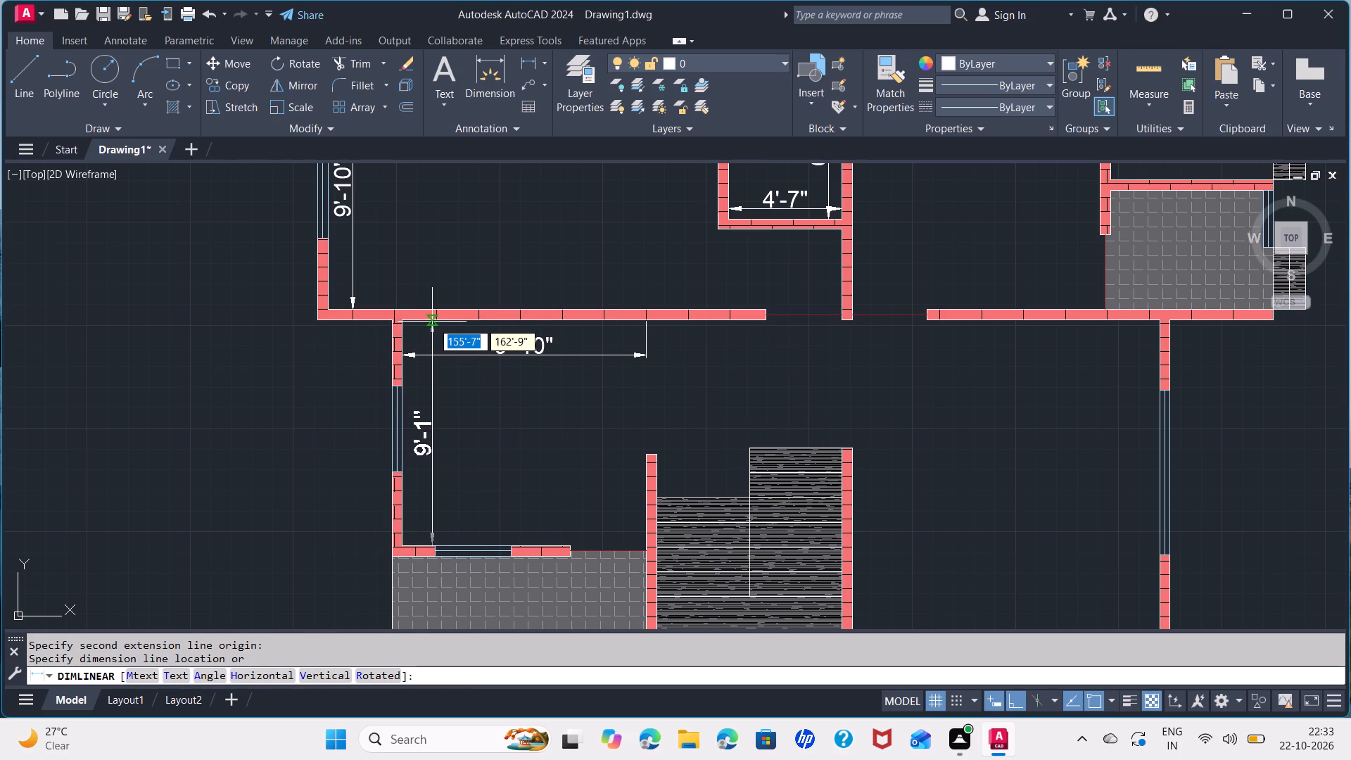
click(432, 322)
Dimension the middle north room's inside width below the line crossing the room, and its inside depth near the east wall.
scroll(721, 410, down, 1)
middle_drag(792, 407, 457, 406)
middle_drag(548, 243, 549, 361)
scroll(544, 364, up, 2)
key(space)
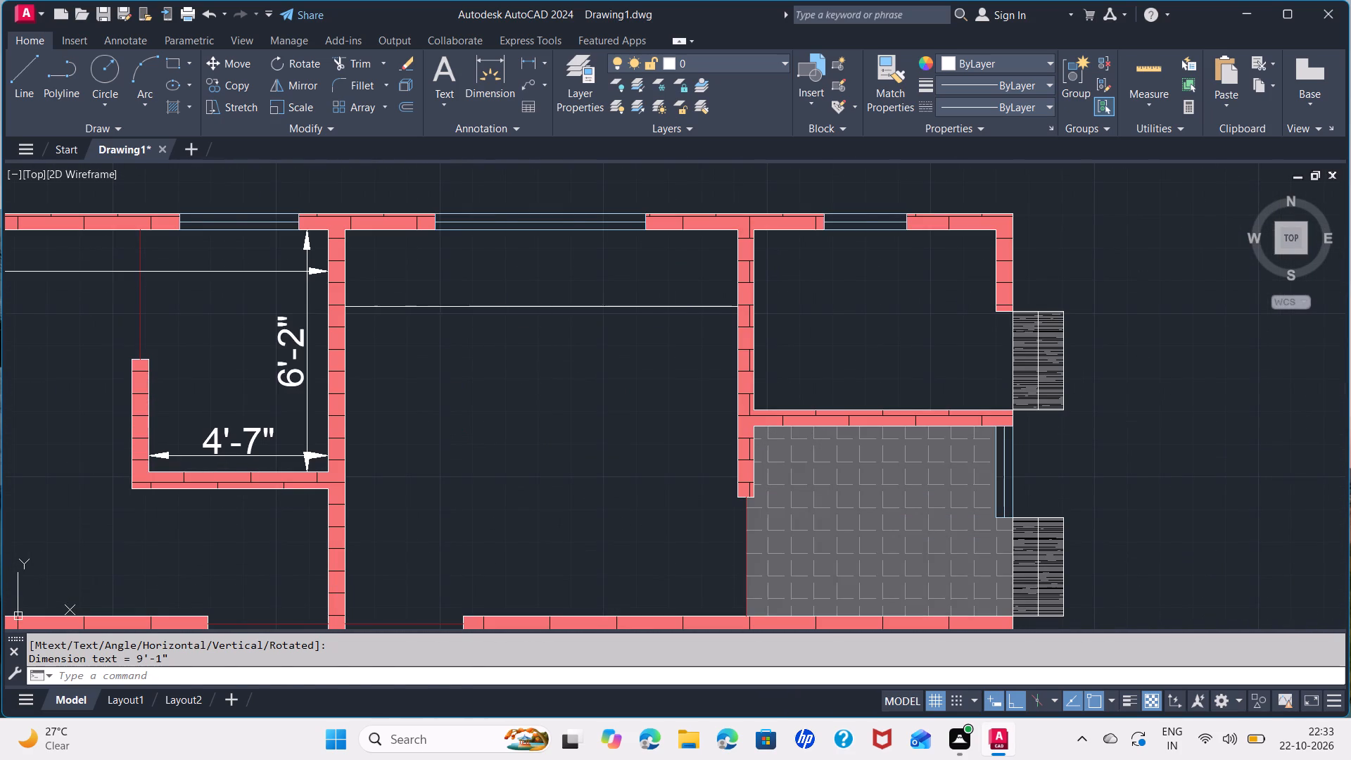
click(346, 230)
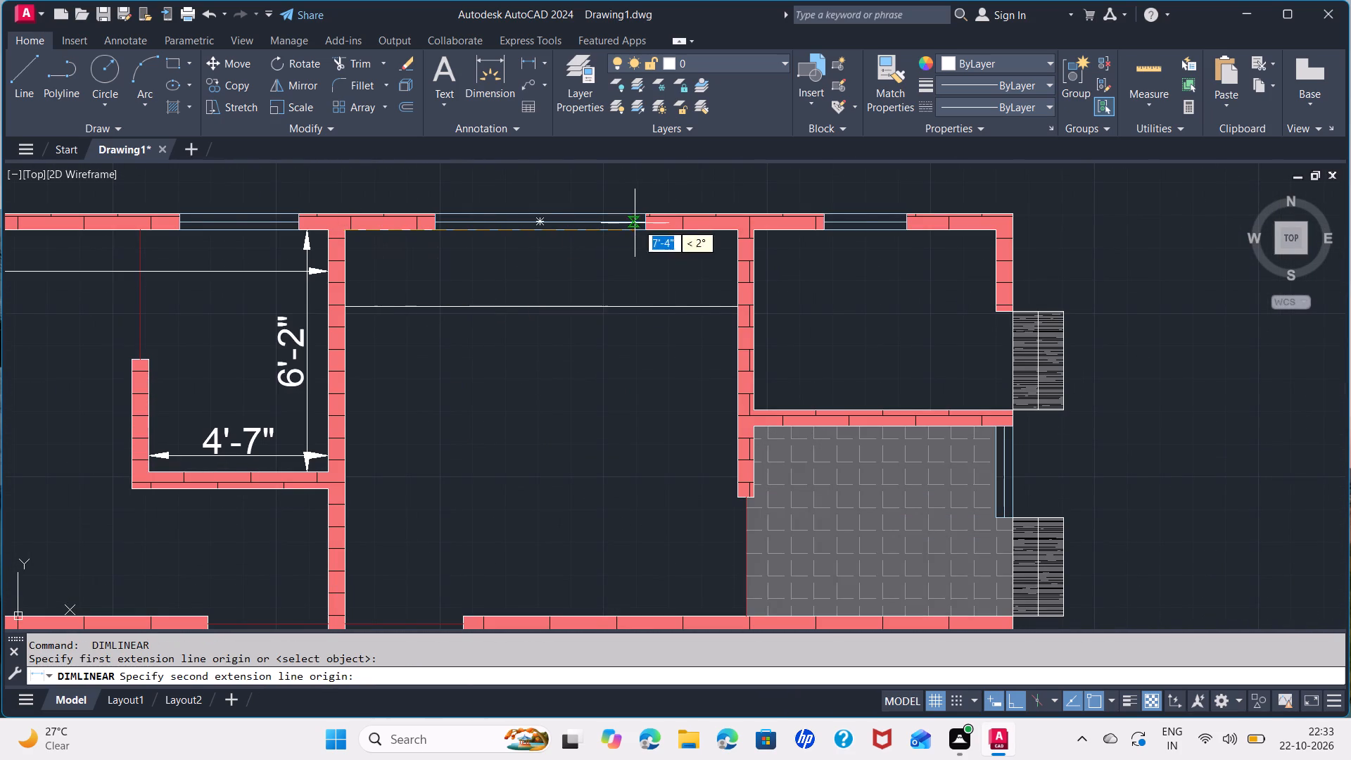
click(737, 232)
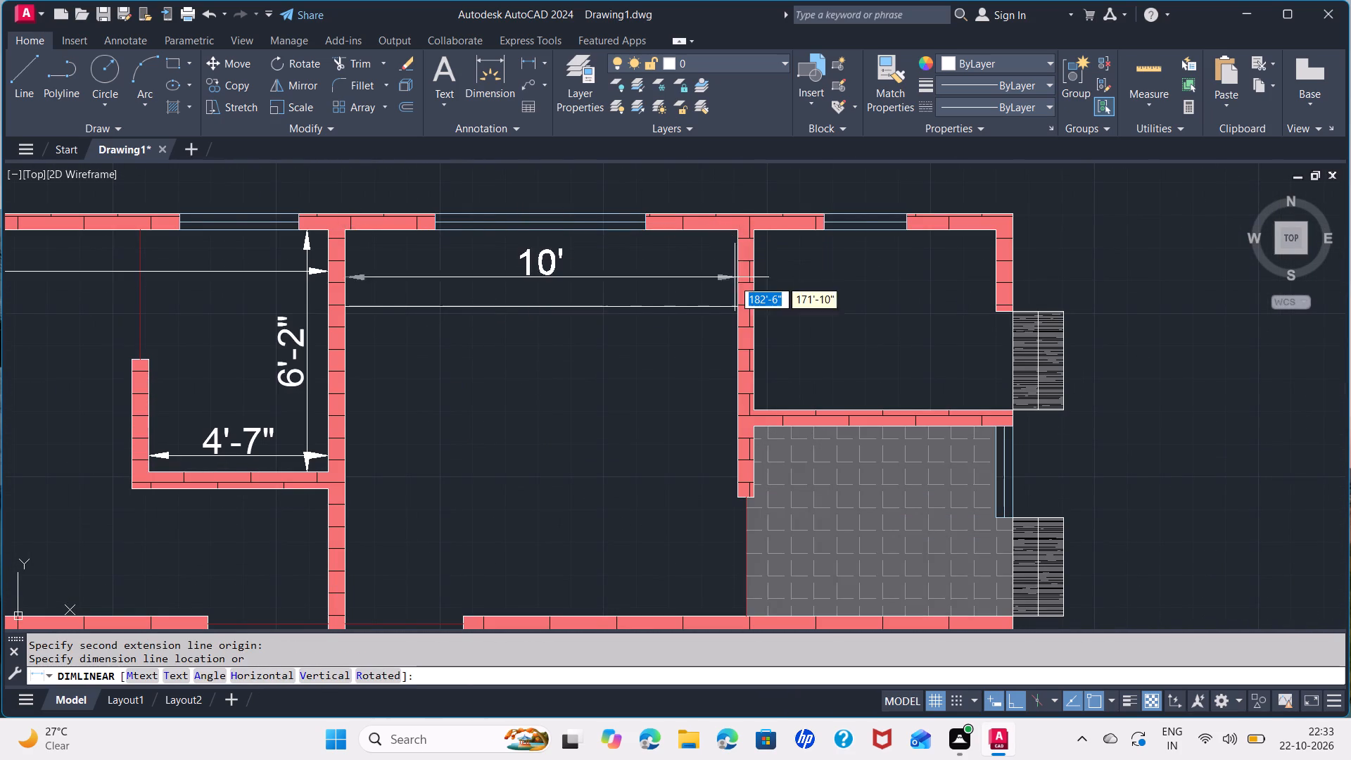
click(725, 349)
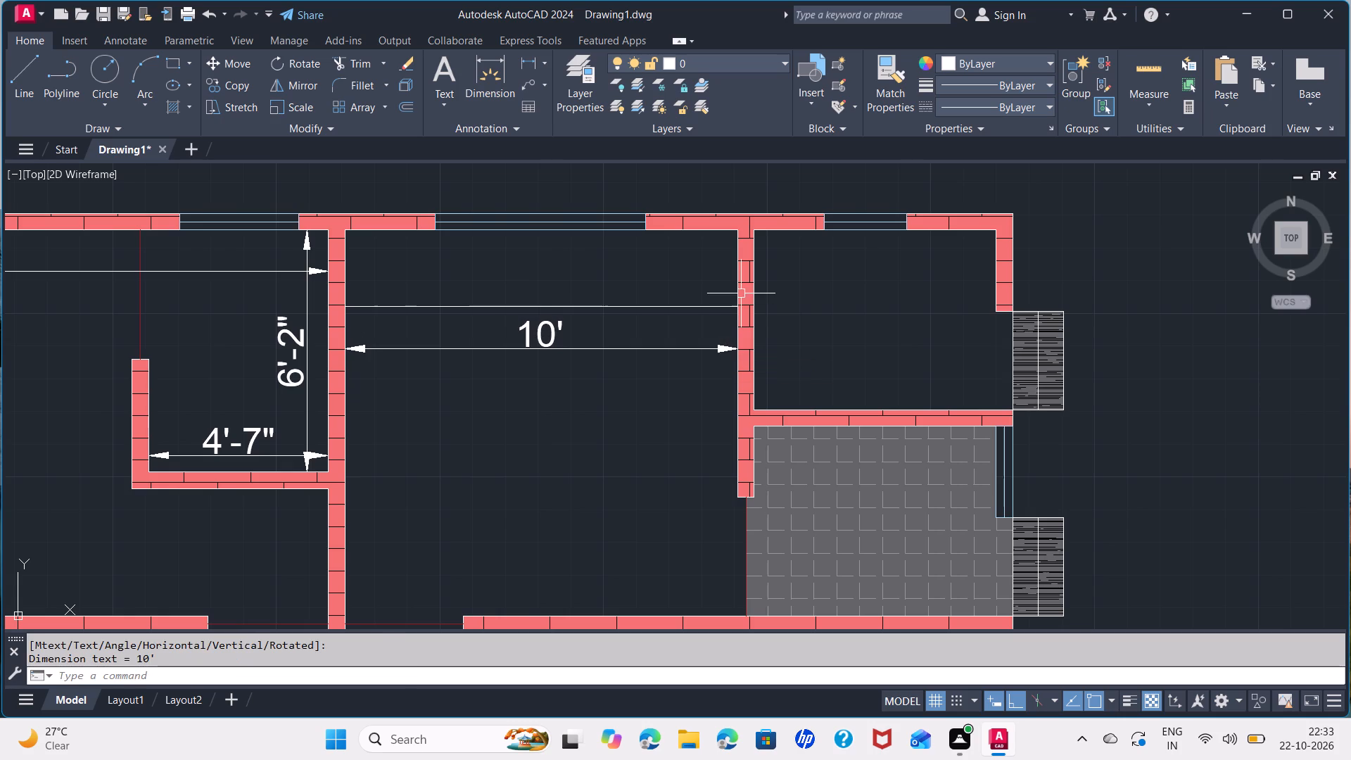
key(space)
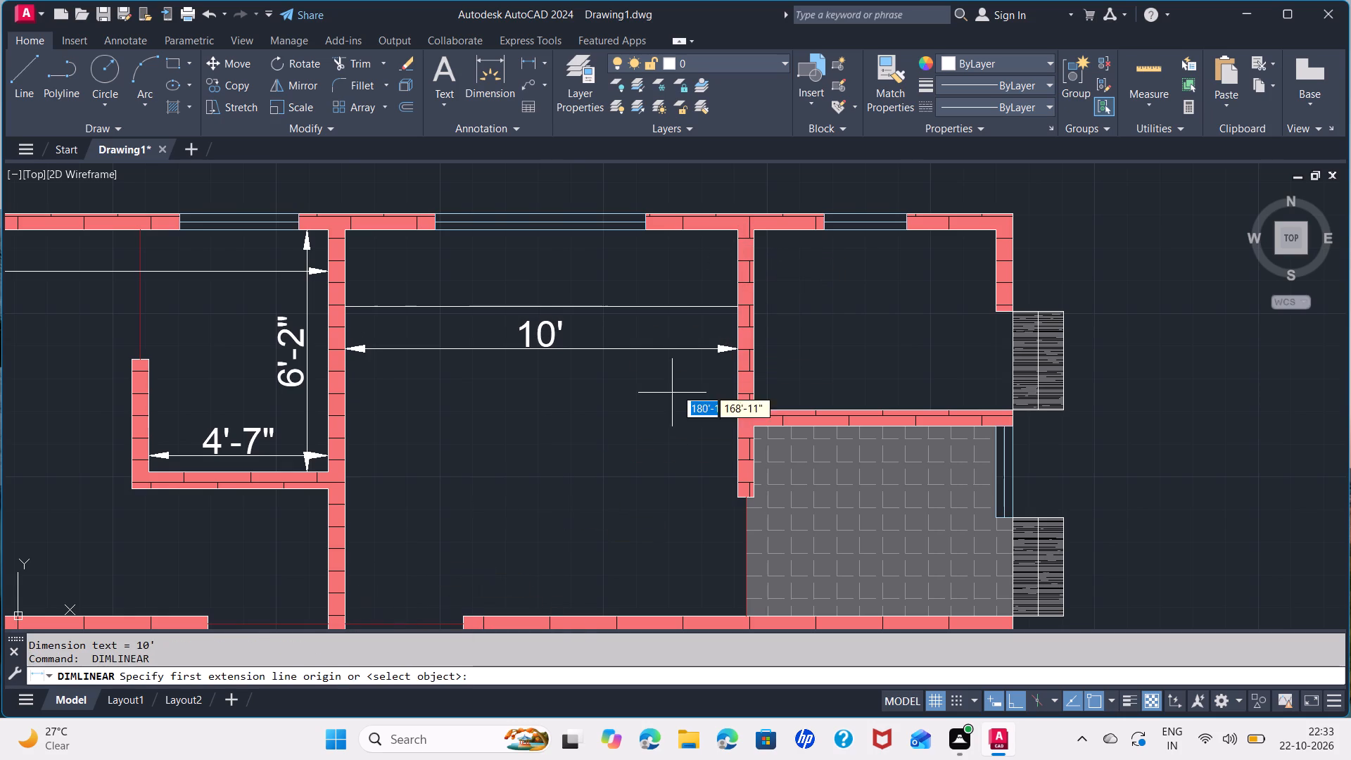
scroll(687, 362, down, 1)
click(716, 281)
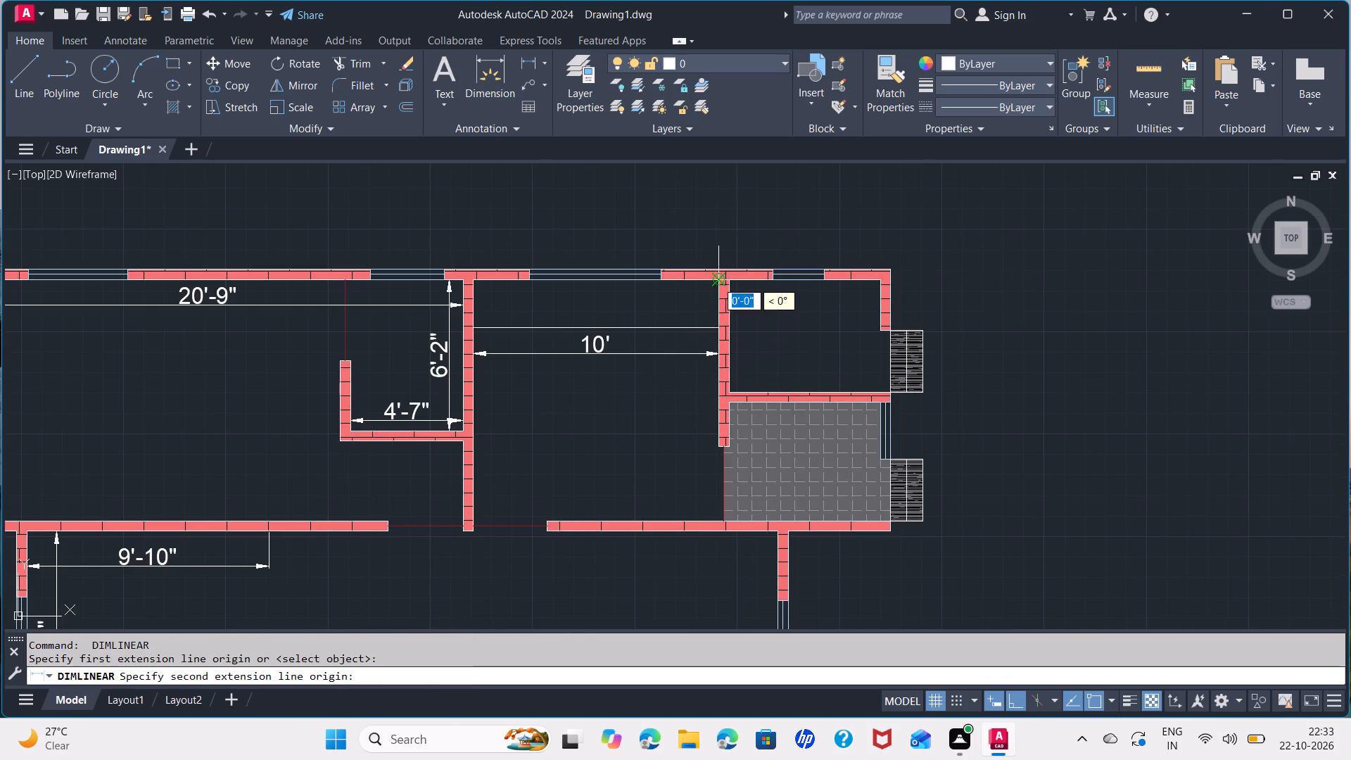
click(718, 517)
click(684, 507)
Dimension the small northeast room's inside width below its north wall and its inside depth near its east side.
scroll(791, 339, up, 1)
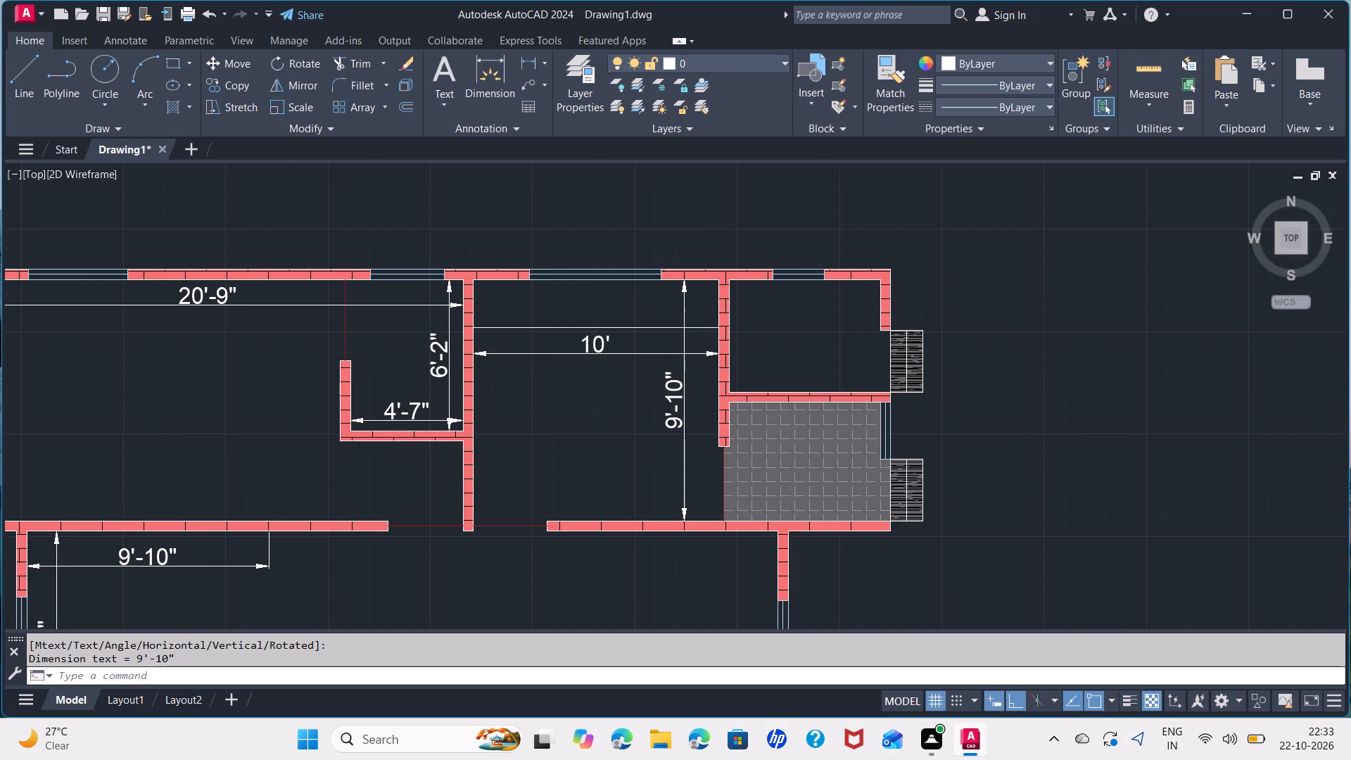
middle_drag(791, 338, 723, 385)
key(space)
click(621, 293)
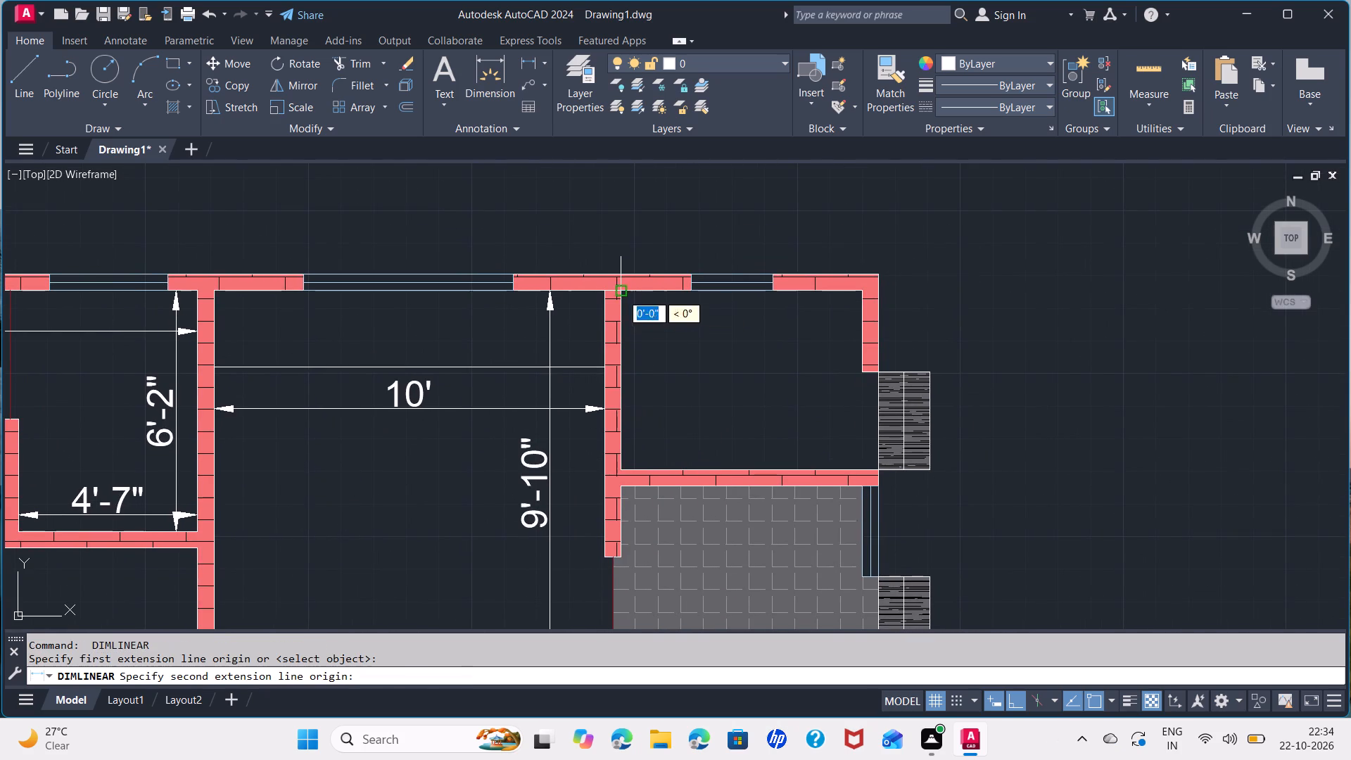
click(862, 292)
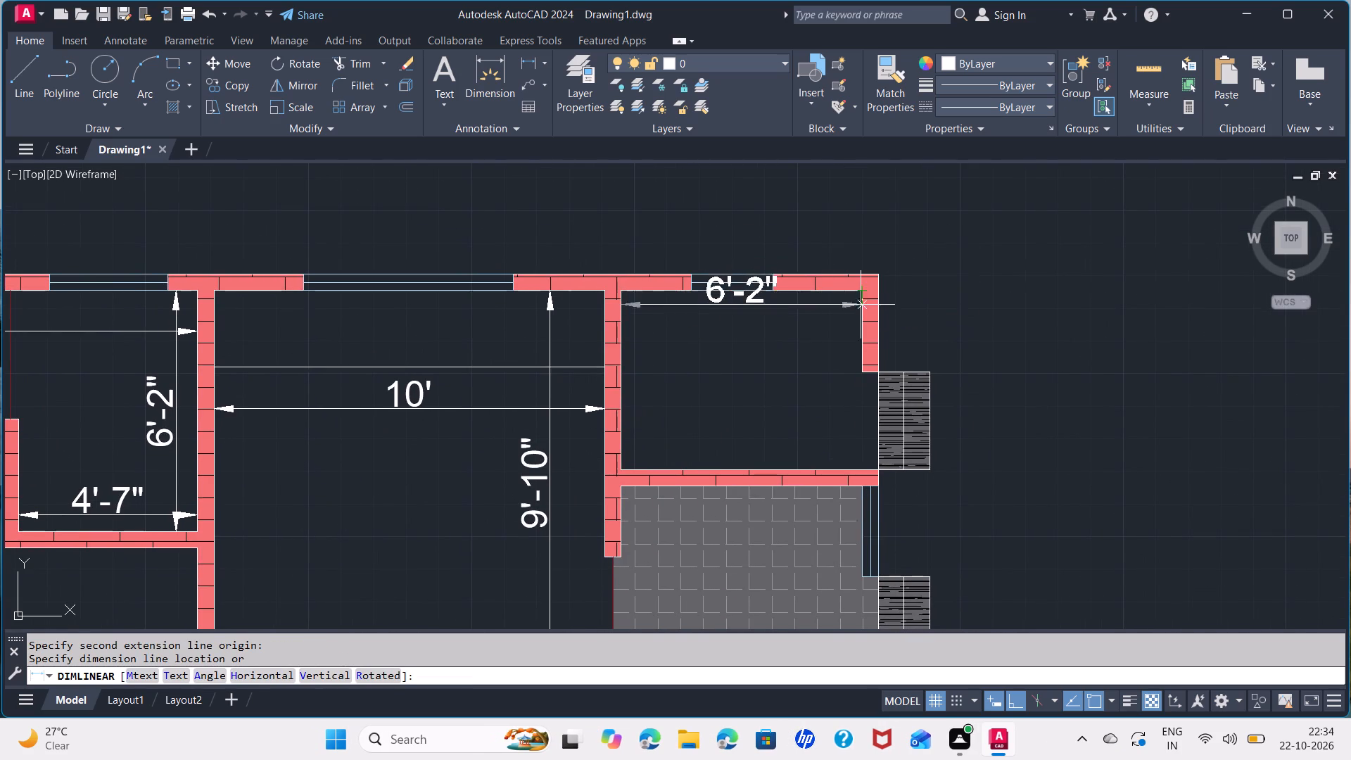
click(856, 333)
key(space)
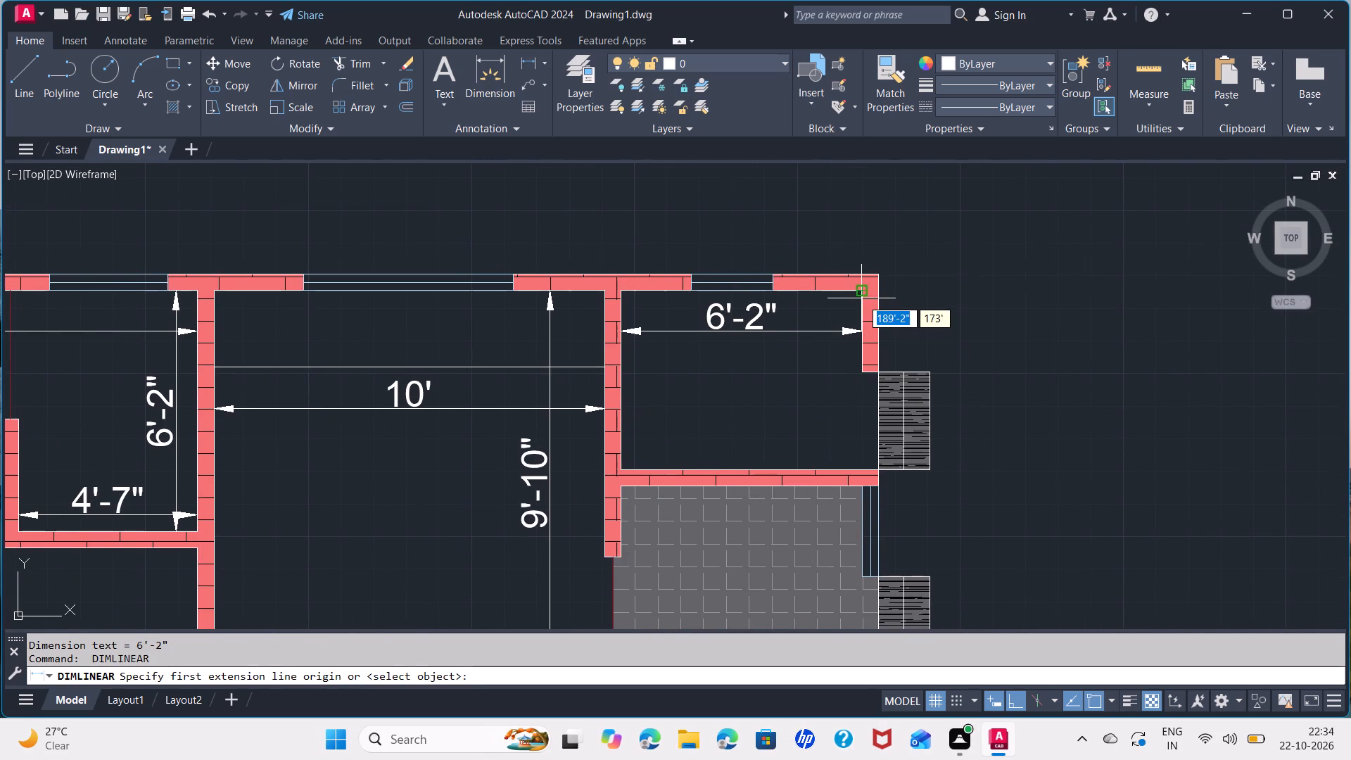
click(861, 297)
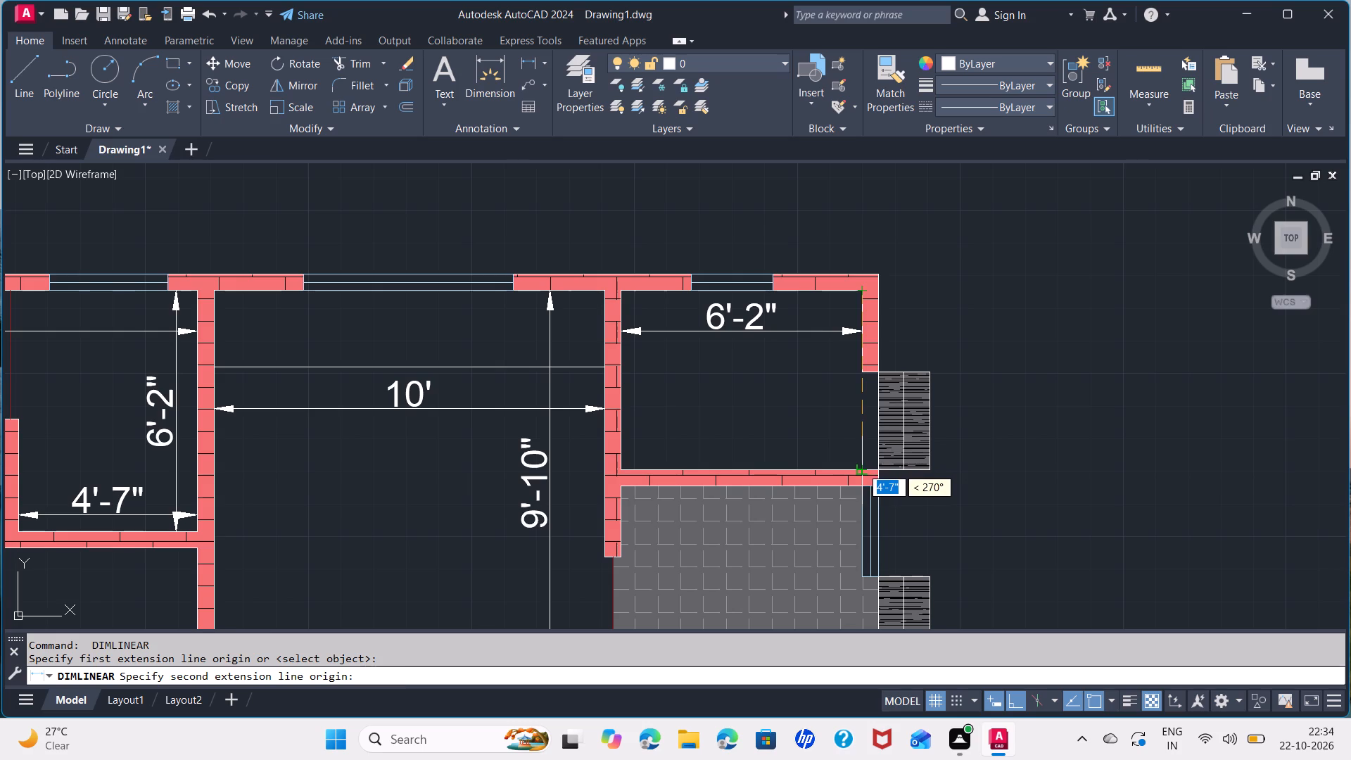
click(862, 468)
click(838, 459)
Dimension the ANGLE-hatched east room's inside depth near its west side and its inside width just below its north wall.
middle_drag(775, 564, 775, 552)
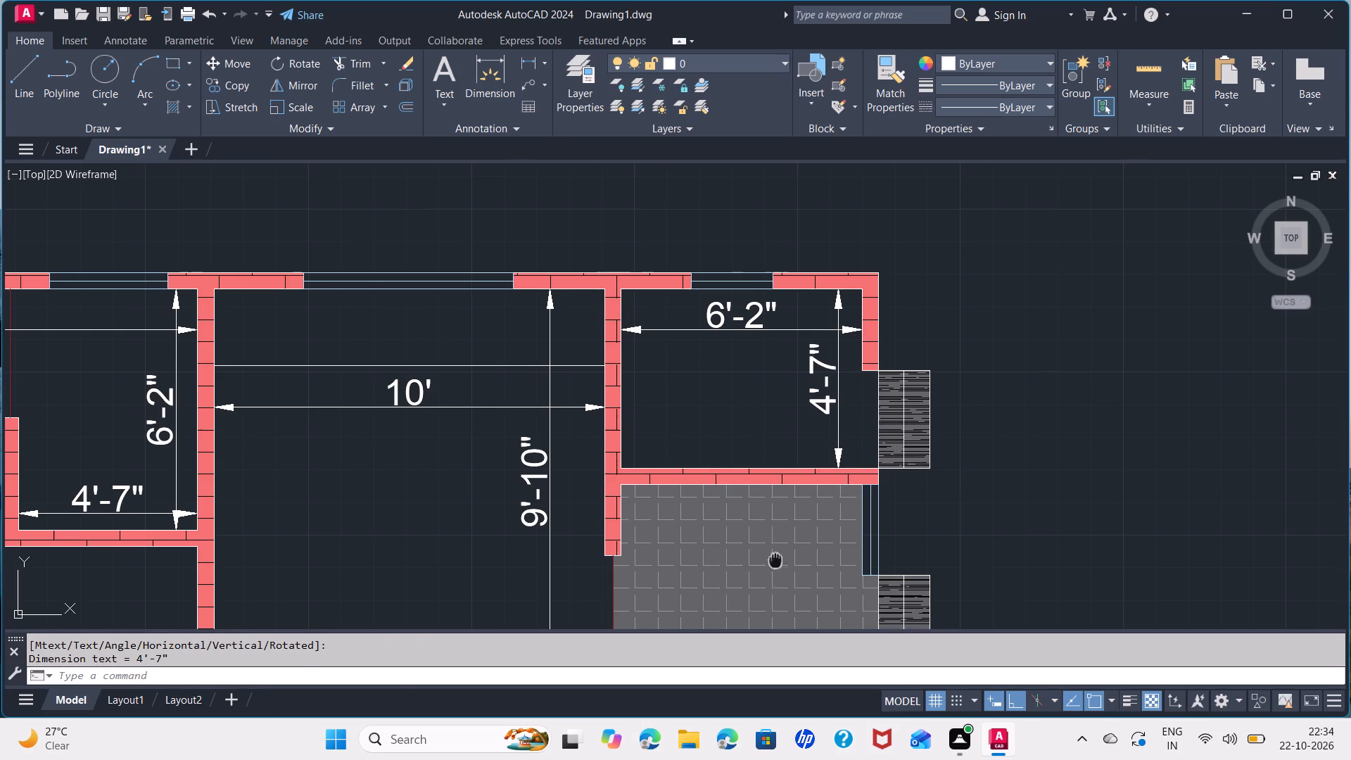
middle_drag(775, 552, 775, 407)
key(space)
click(620, 327)
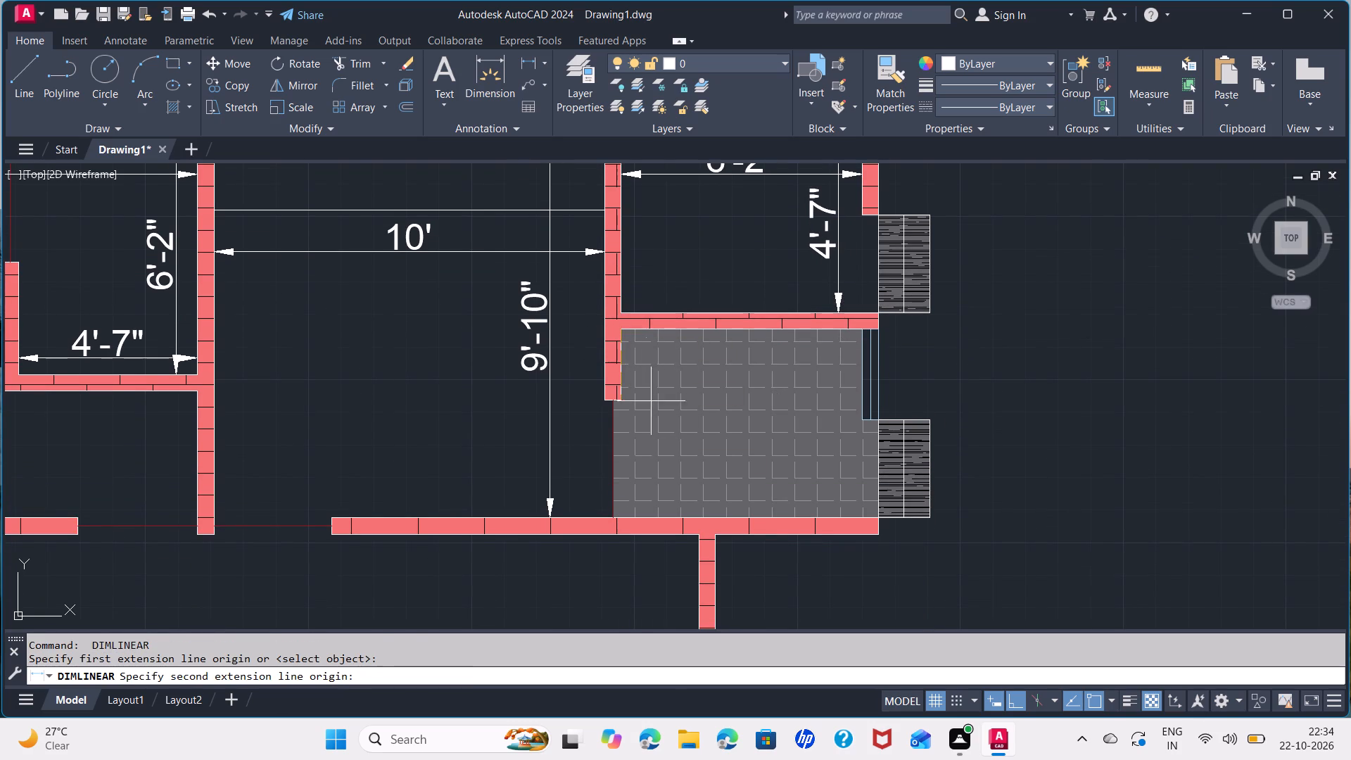
click(622, 516)
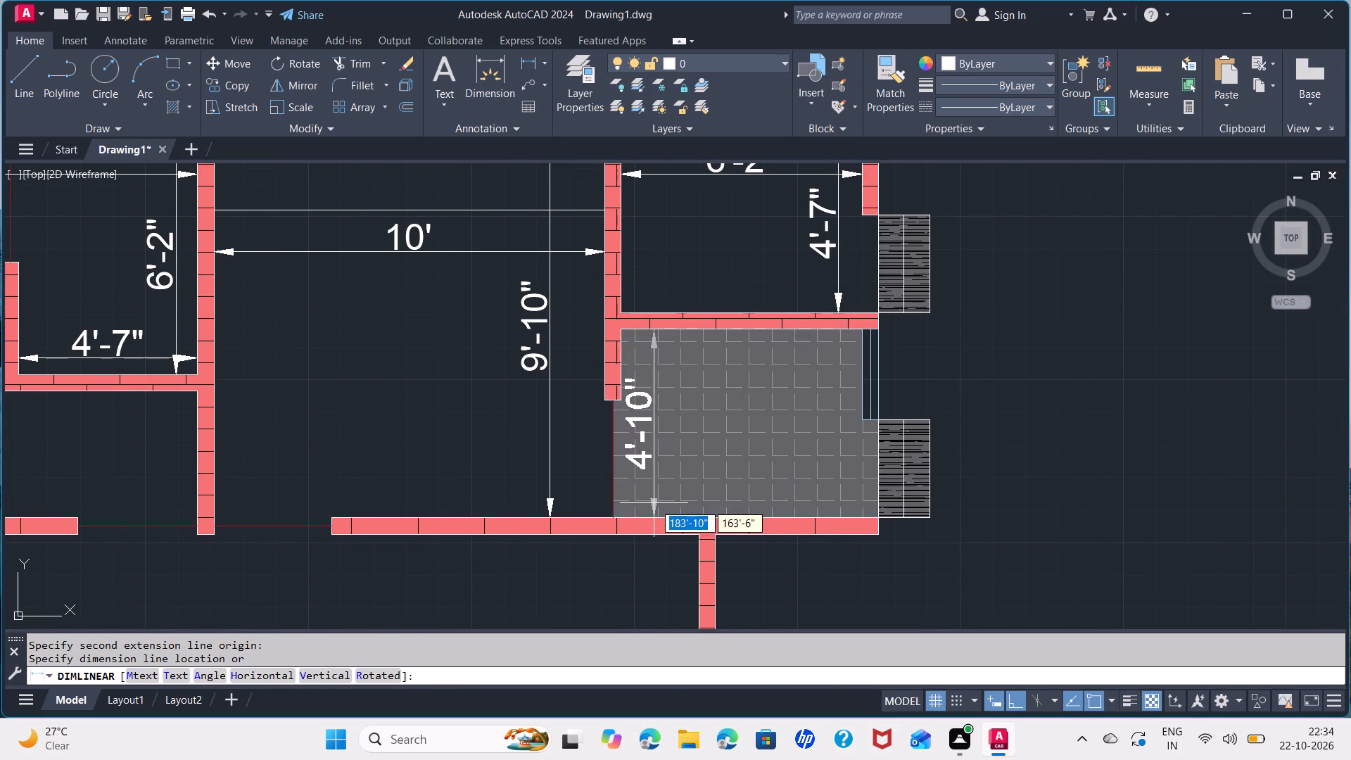
click(654, 502)
key(space)
click(624, 330)
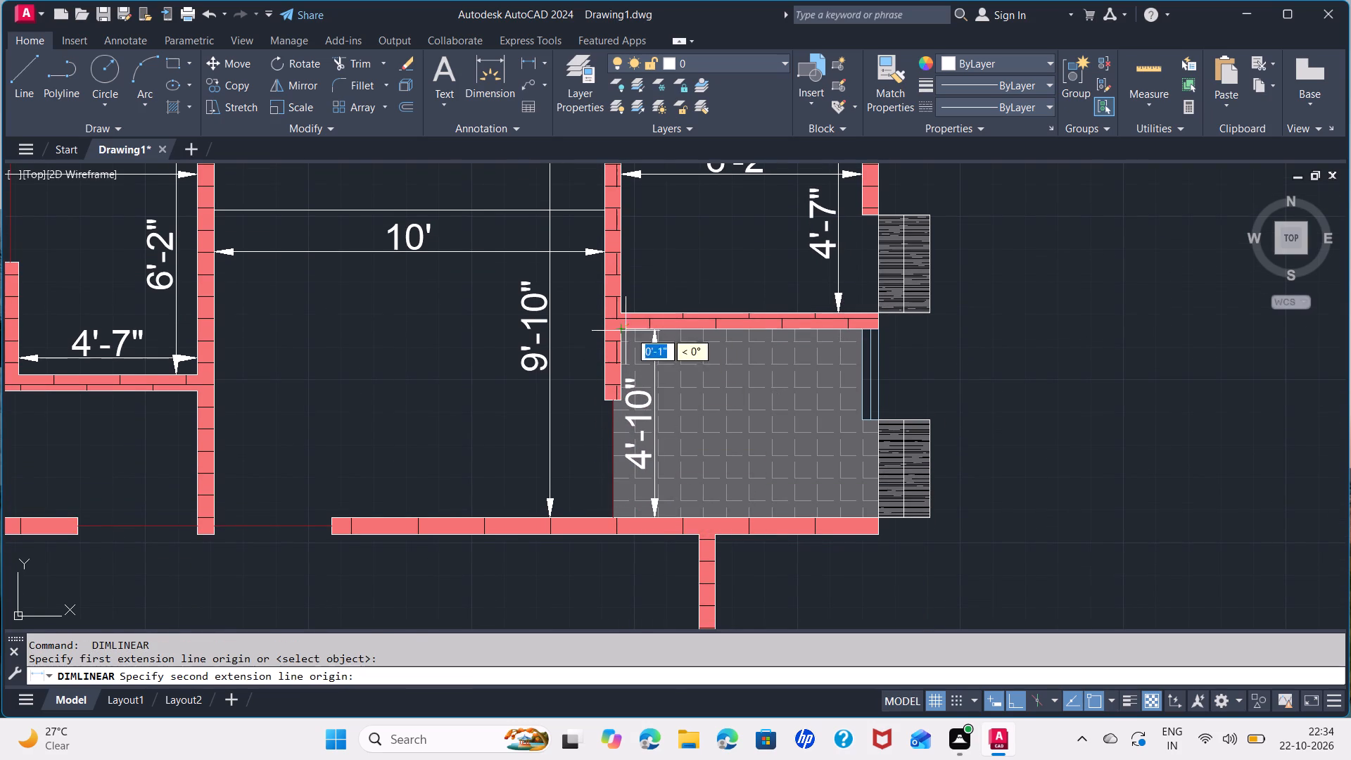
click(861, 334)
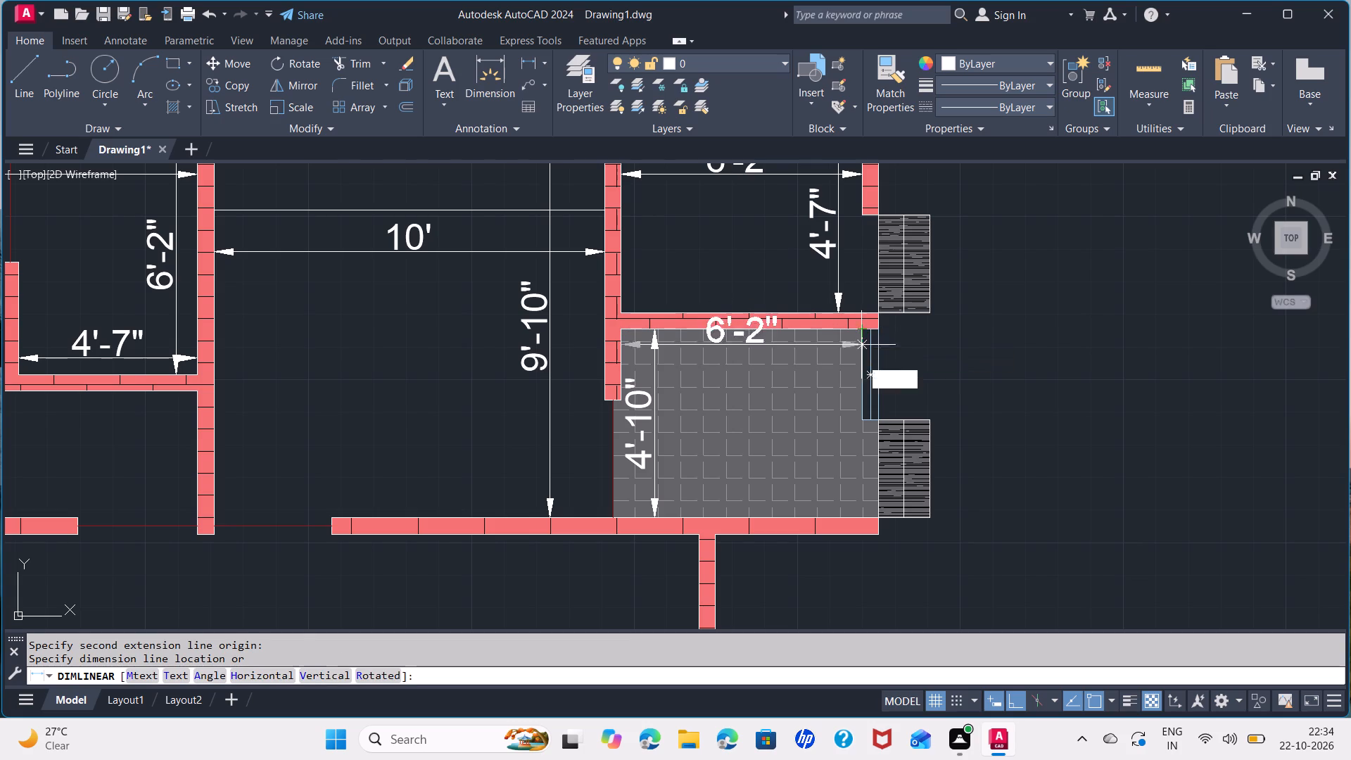
click(859, 367)
Dimension the southeast room's width from the central partition line to the east wall, and its inside depth beside the east wall.
scroll(754, 422, down, 1)
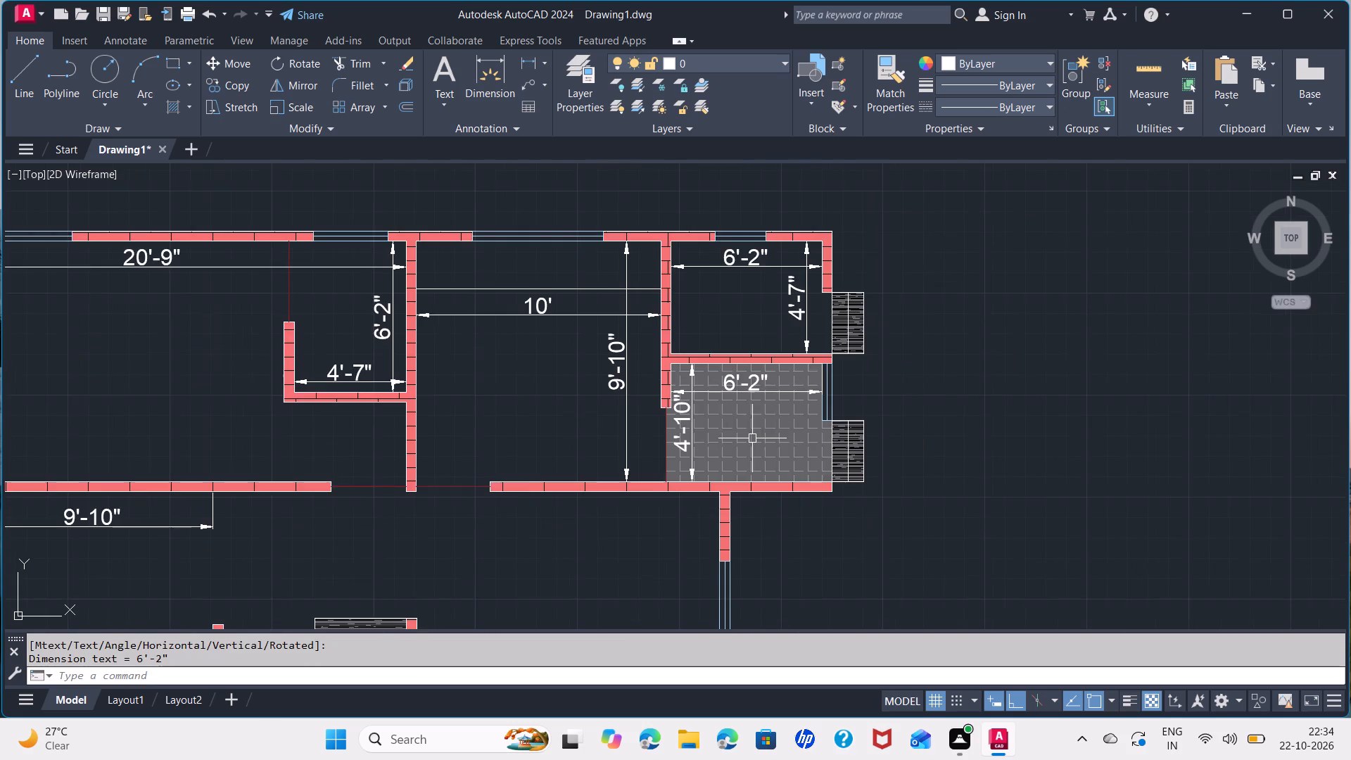
middle_drag(752, 438, 870, 289)
middle_drag(705, 493, 697, 382)
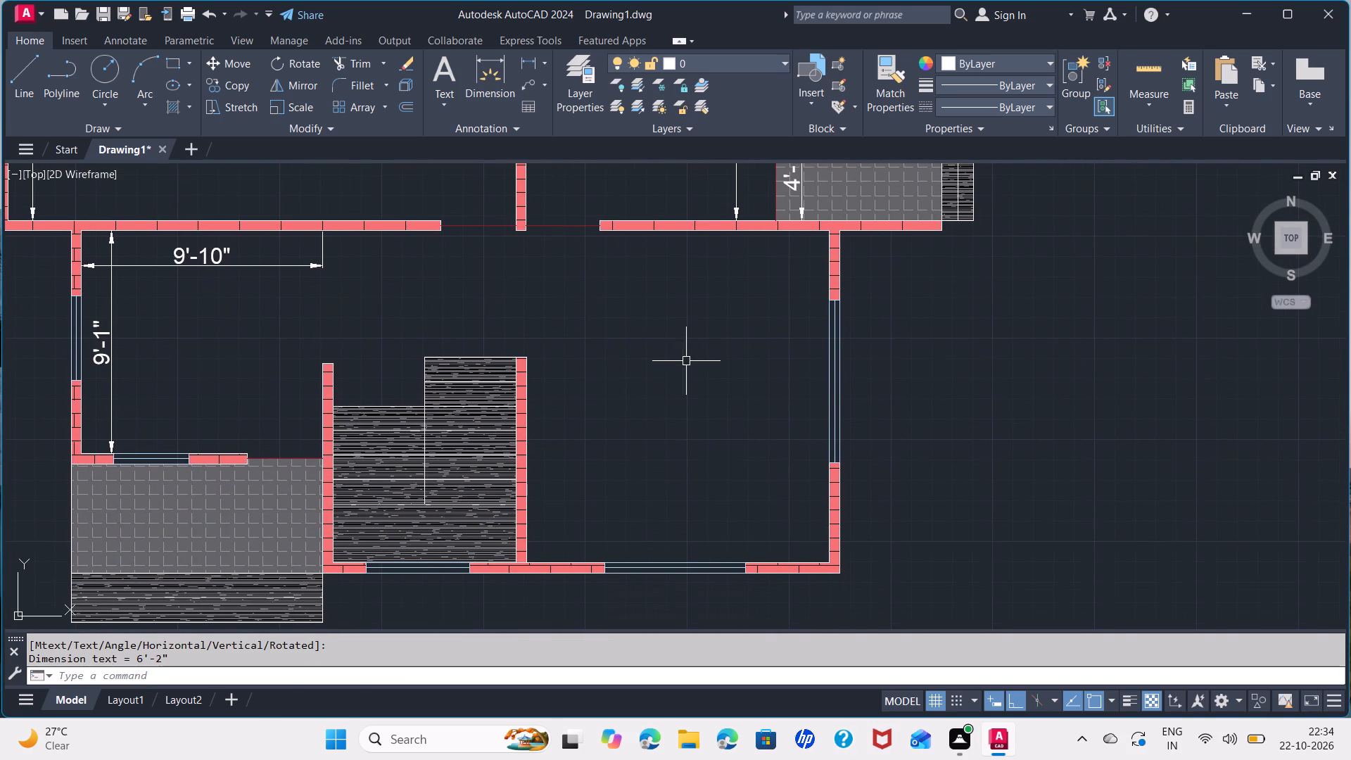
key(space)
click(833, 233)
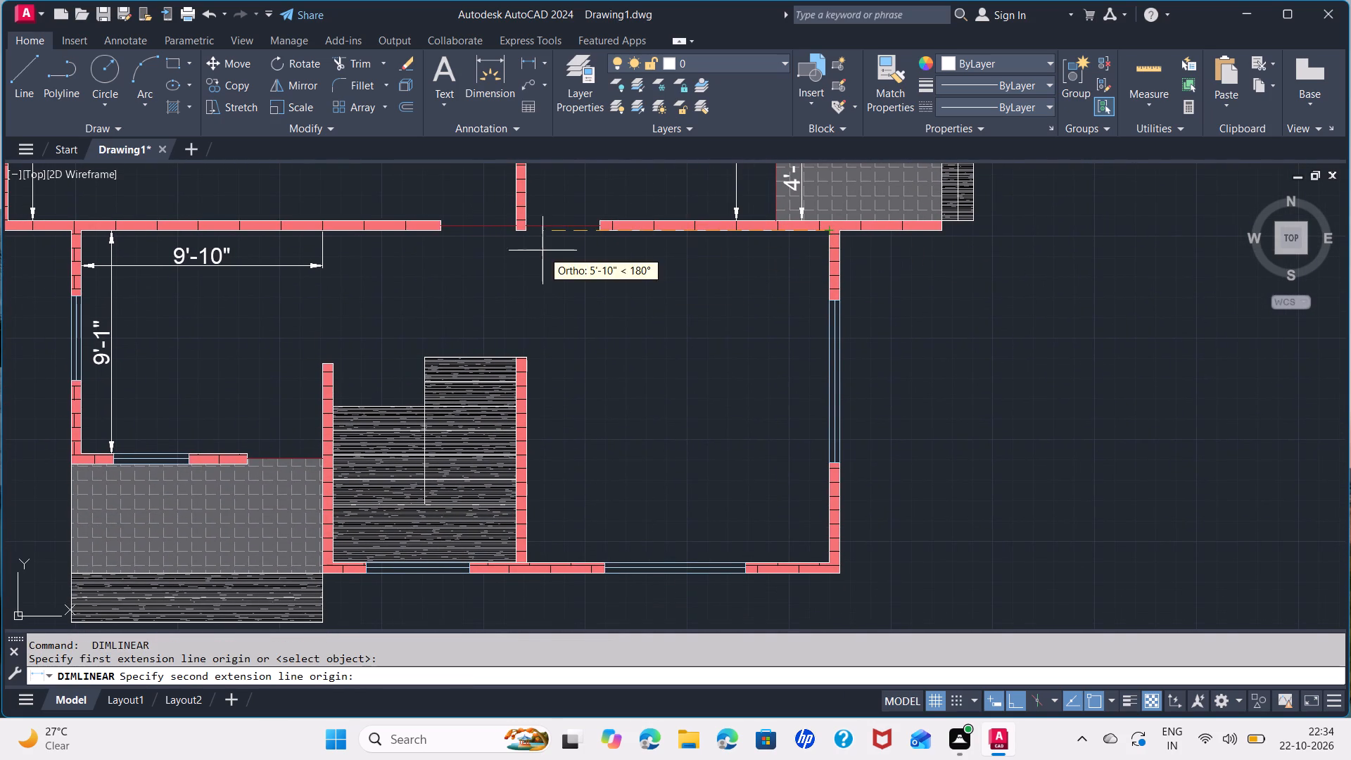
click(531, 232)
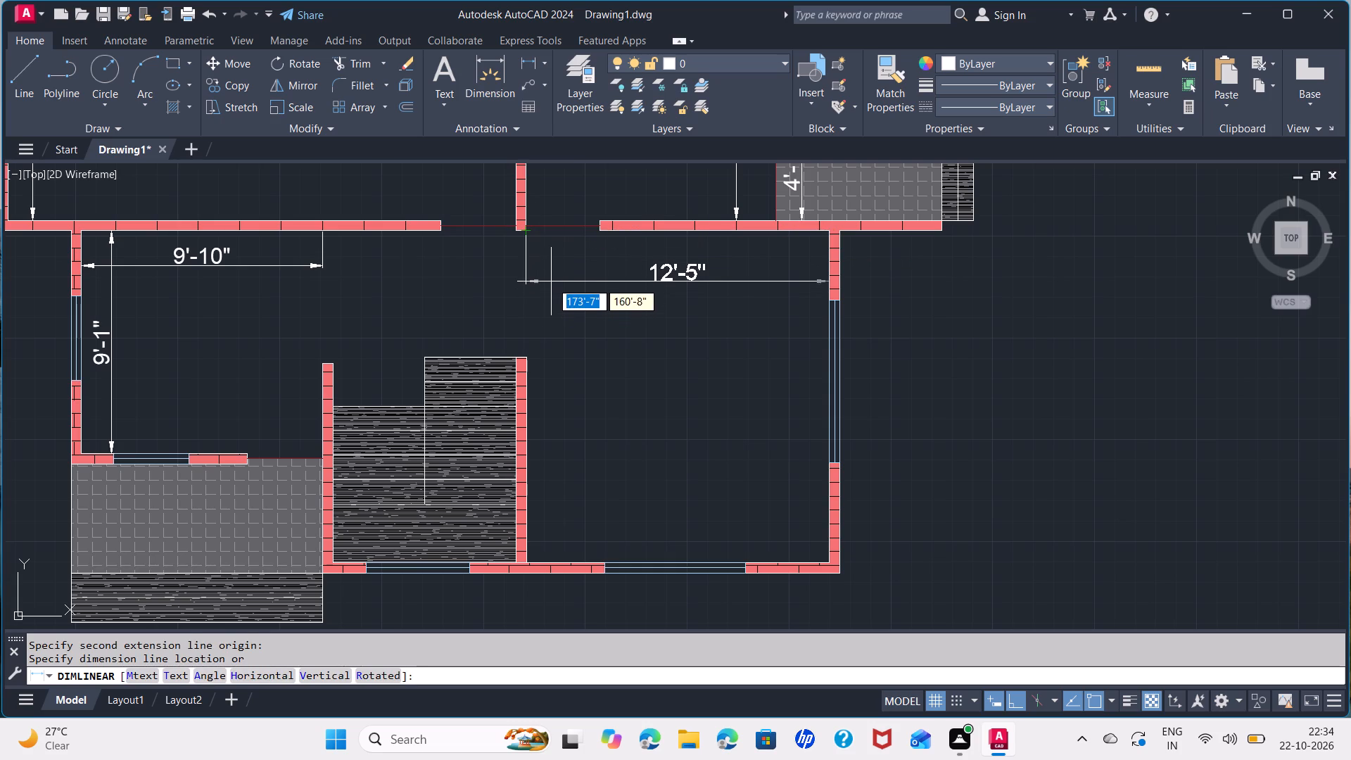
click(552, 262)
key(space)
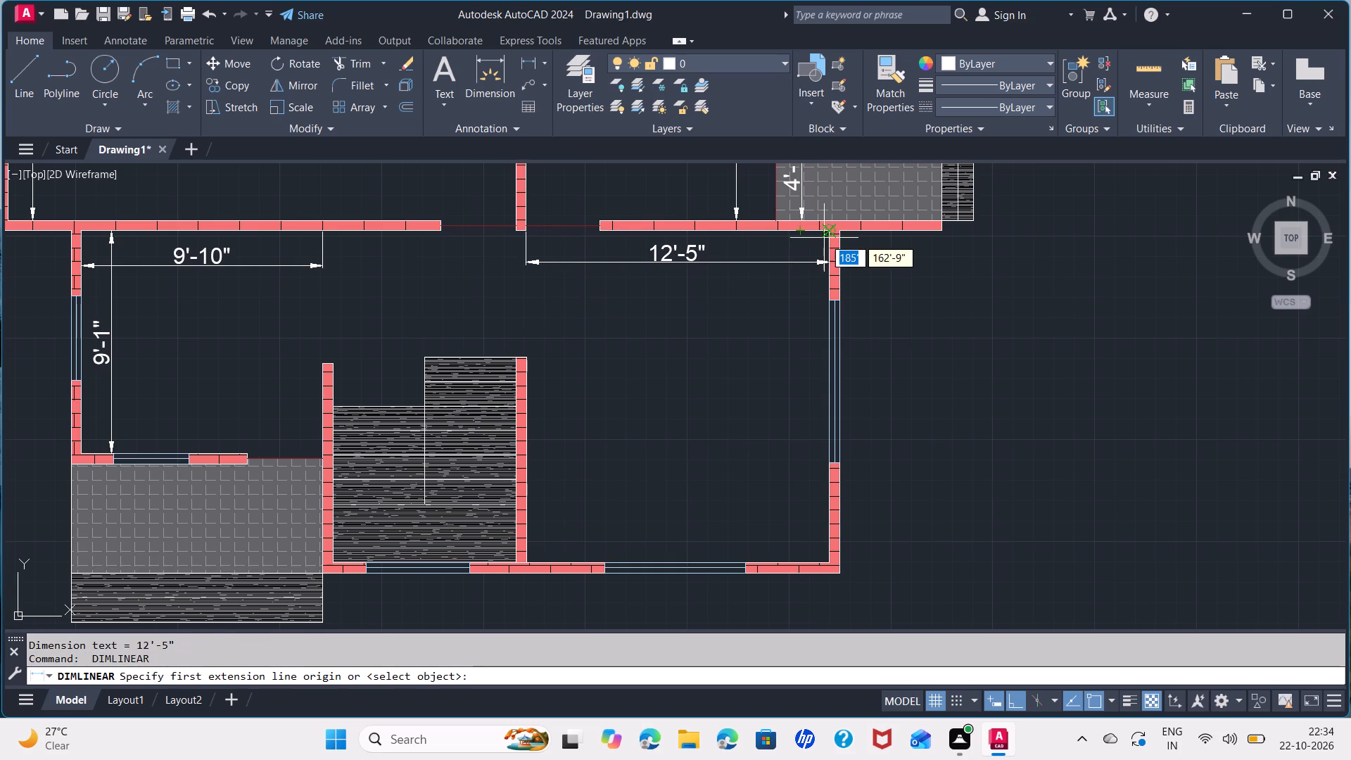
click(830, 230)
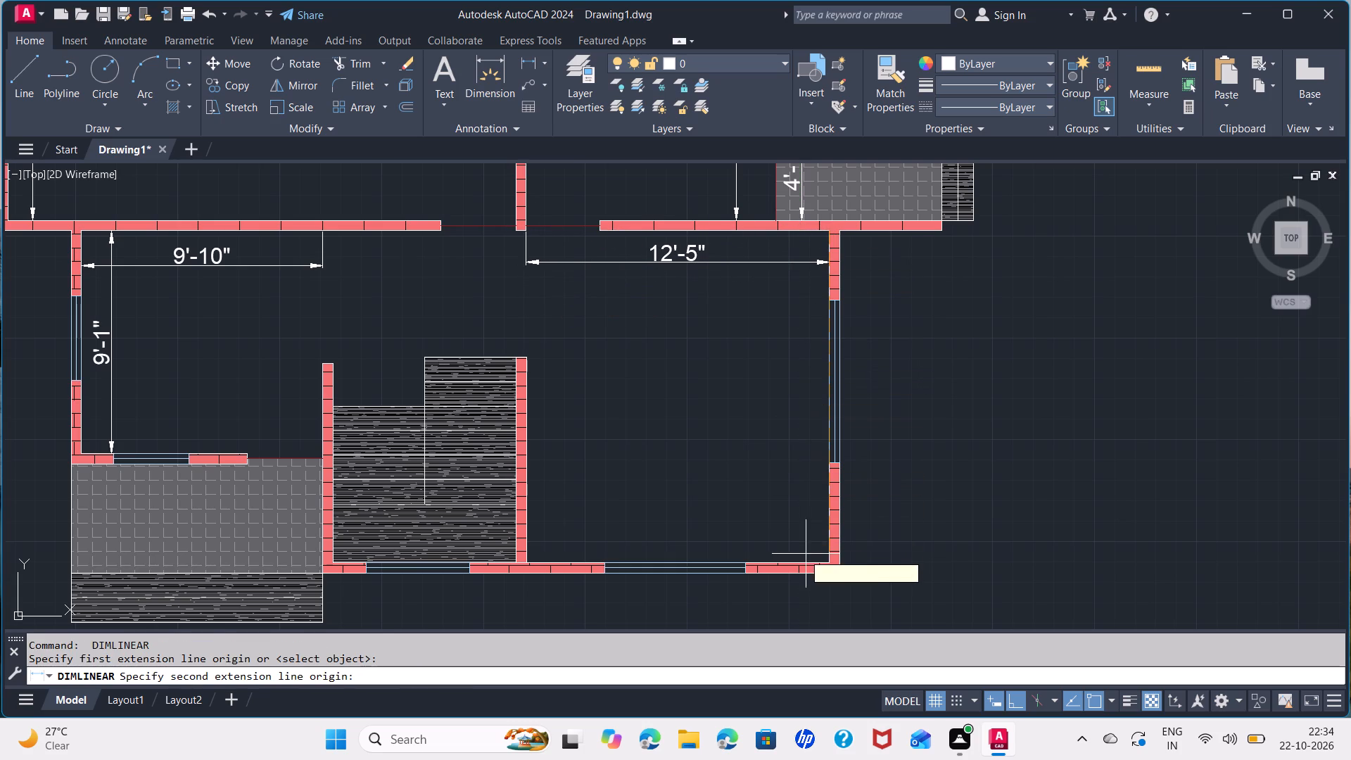
click(825, 560)
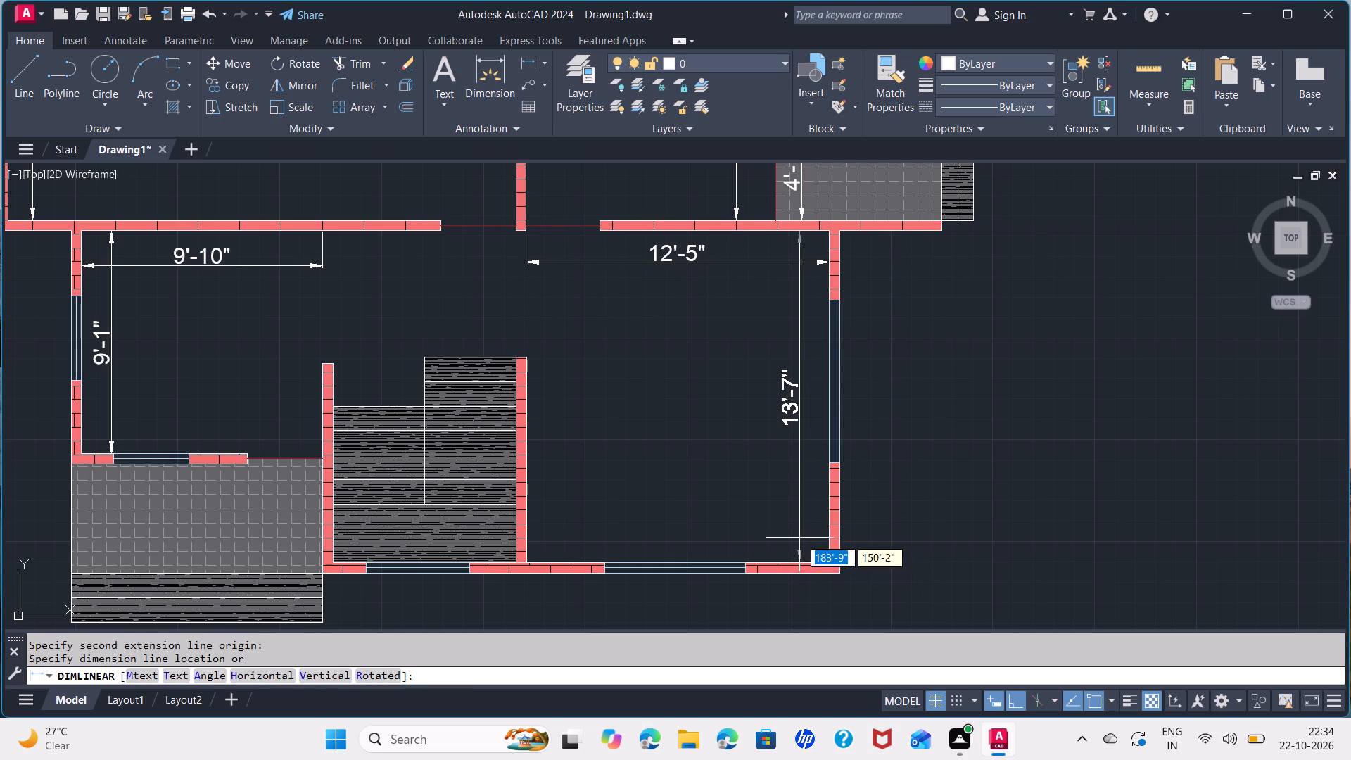
click(799, 538)
Hatch the strip along the middle north room's north wall with ANSI32, colour 254,234,185, background 153,27,30 and scale 0.1.
scroll(557, 463, down, 2)
middle_drag(437, 471, 674, 455)
scroll(665, 464, up, 1)
middle_drag(697, 366, 685, 424)
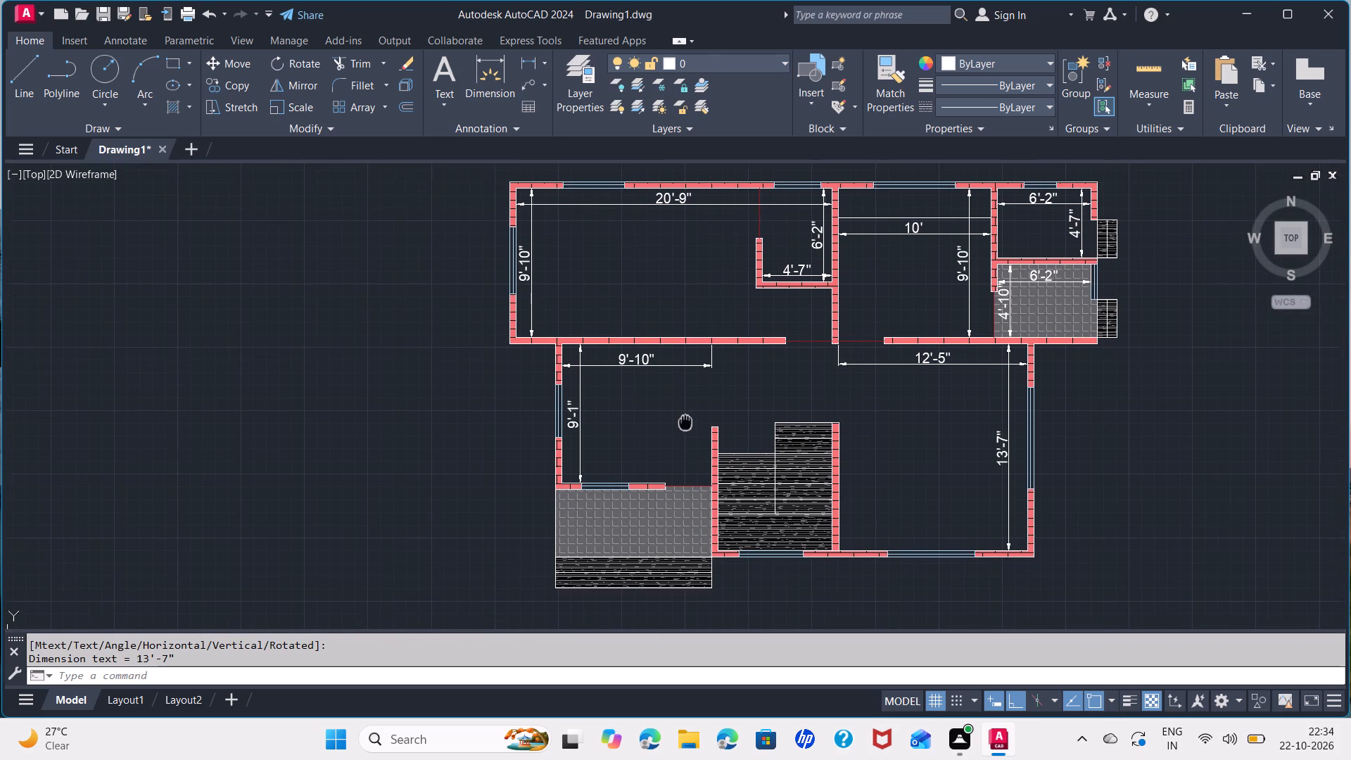
middle_drag(647, 300, 661, 367)
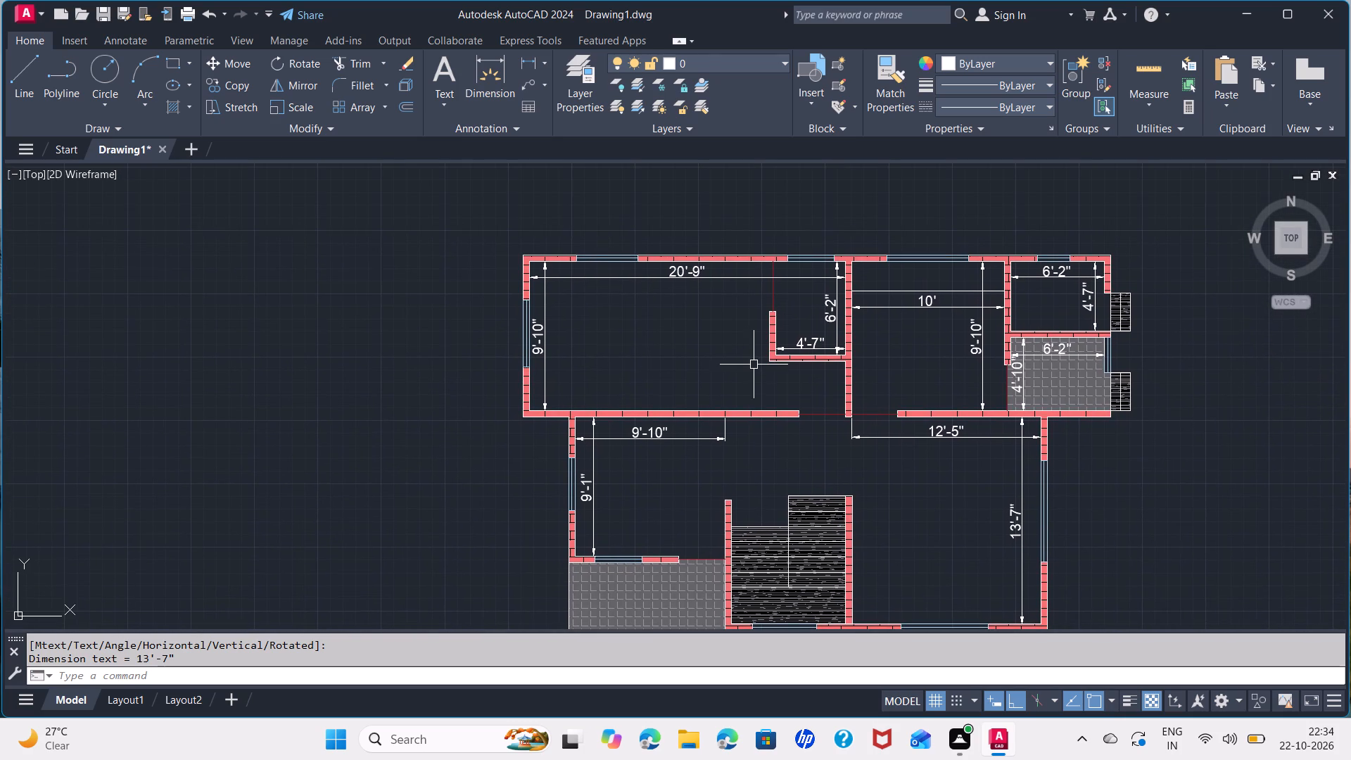
scroll(754, 364, up, 1)
middle_drag(754, 362, 544, 435)
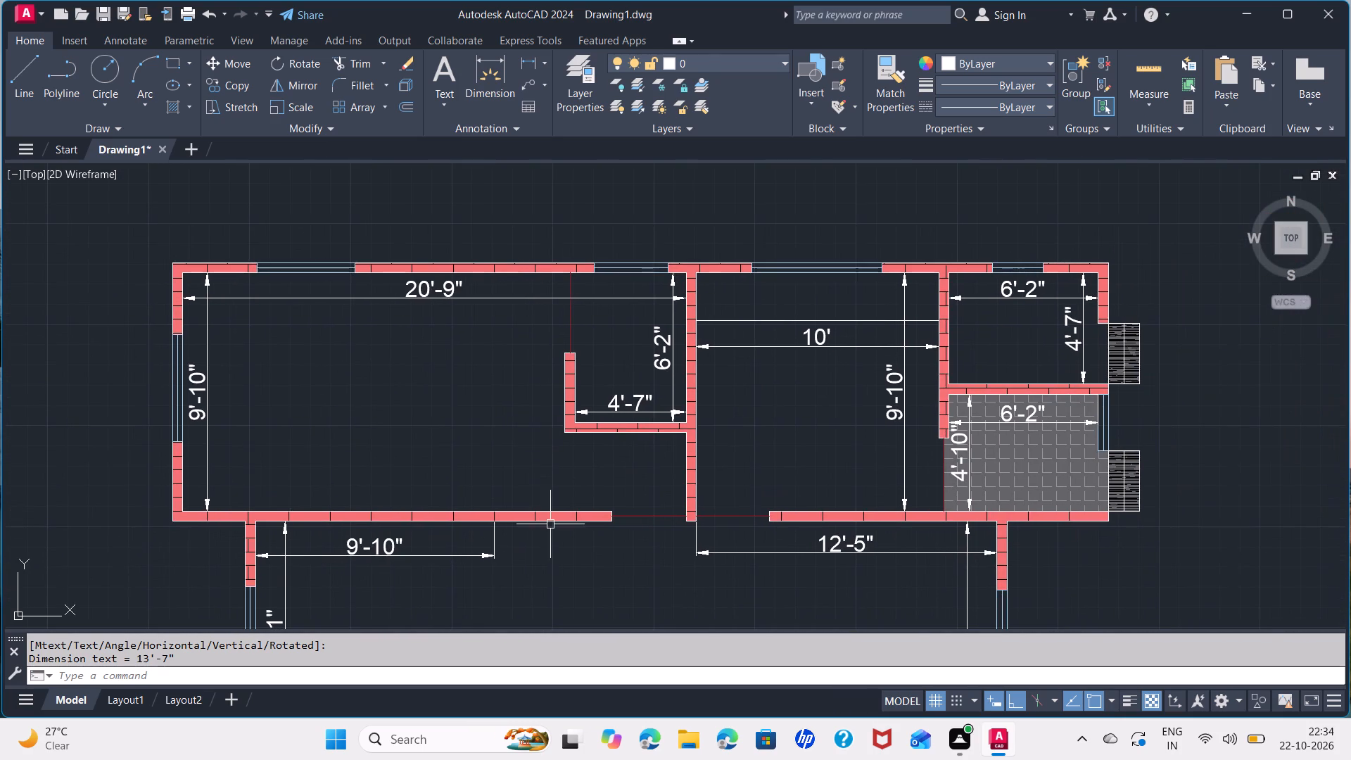
click(162, 106)
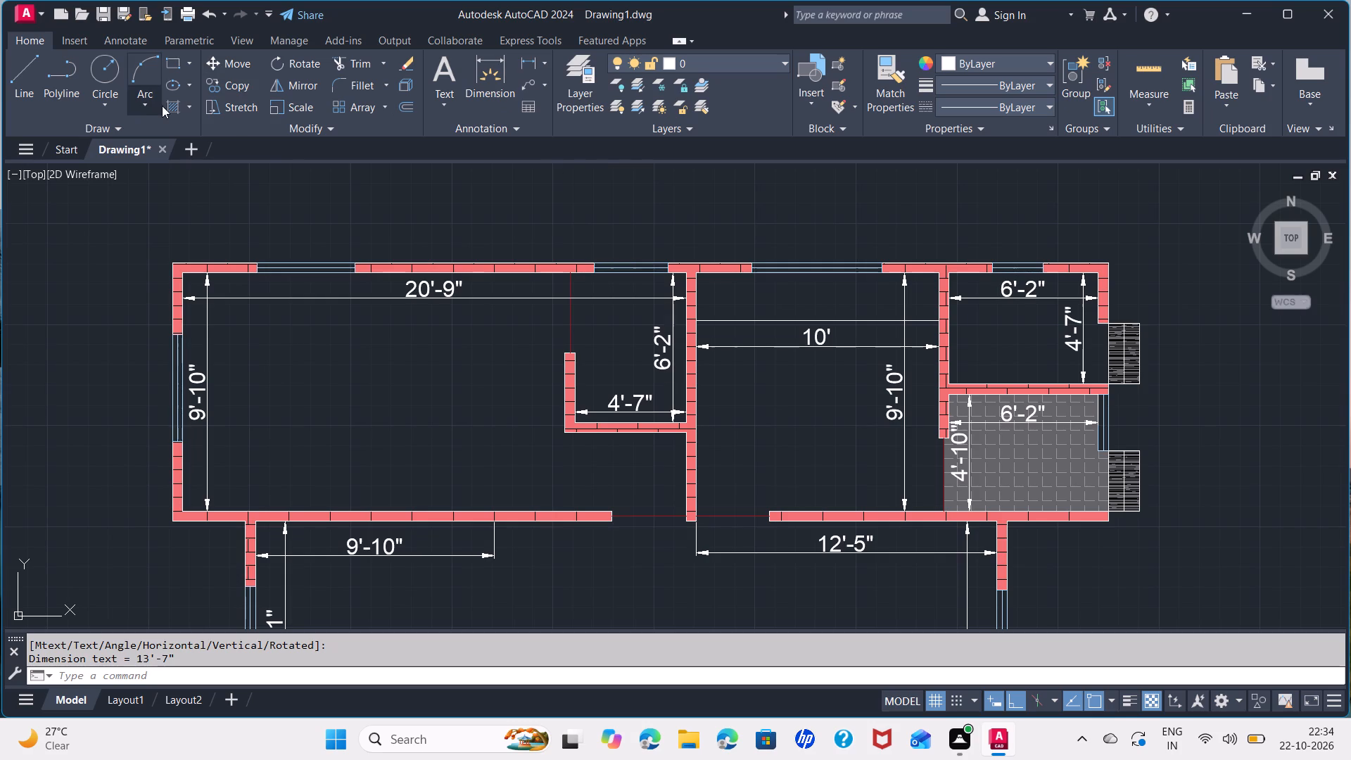
click(169, 108)
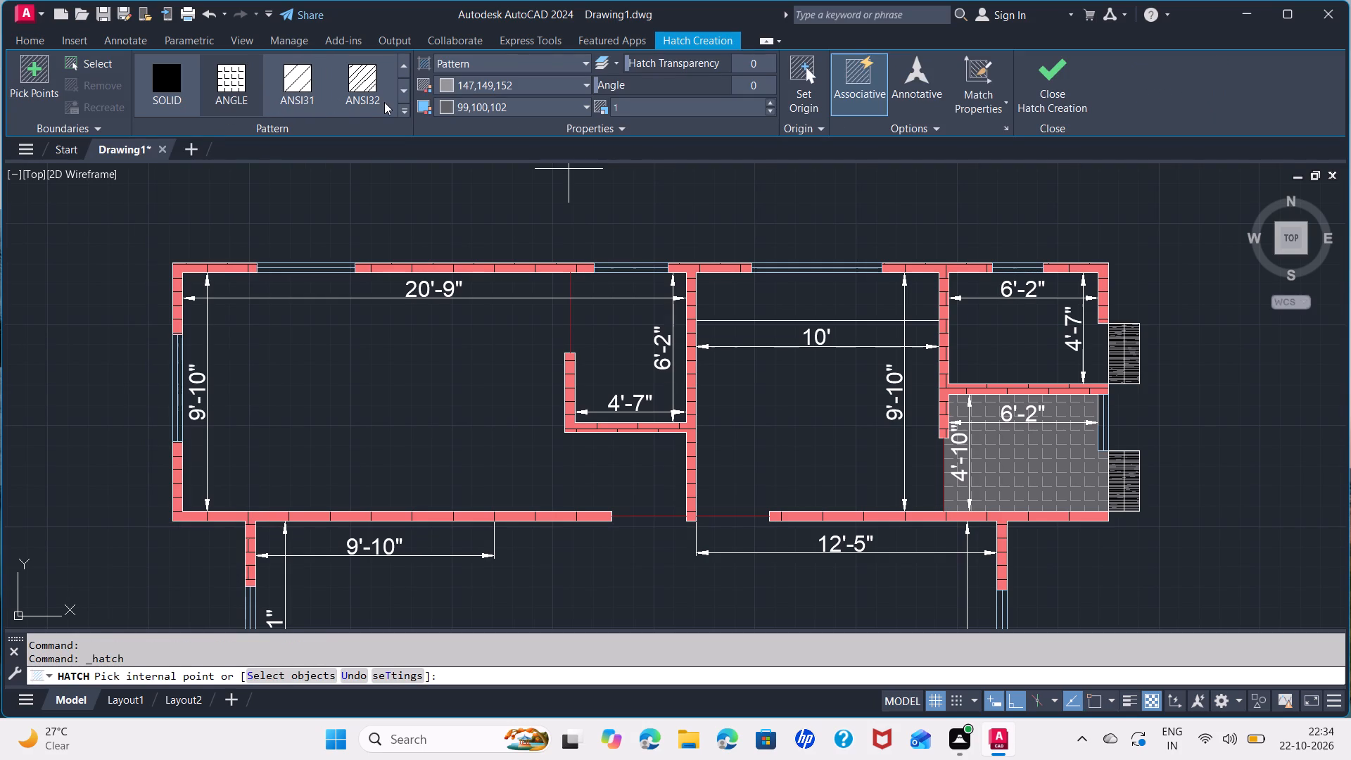
click(367, 79)
click(448, 87)
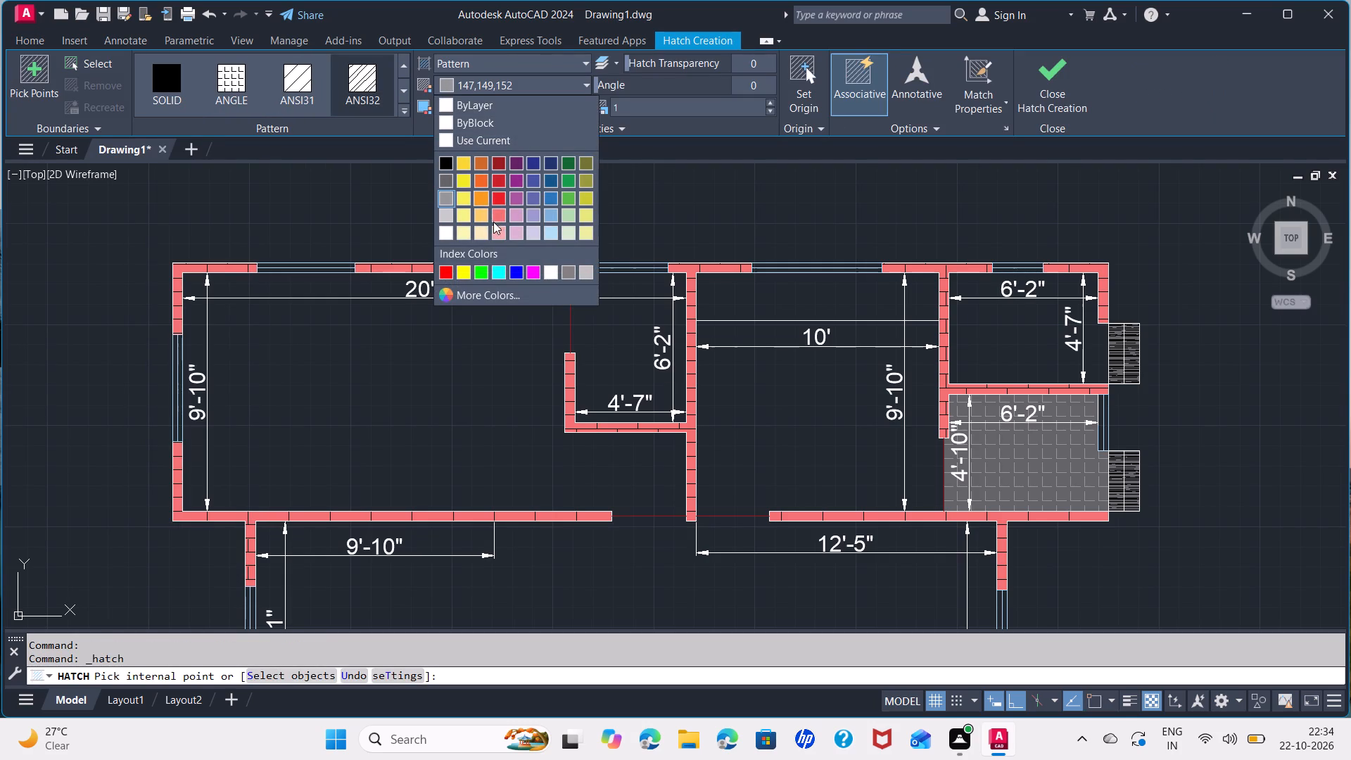
click(481, 230)
click(443, 110)
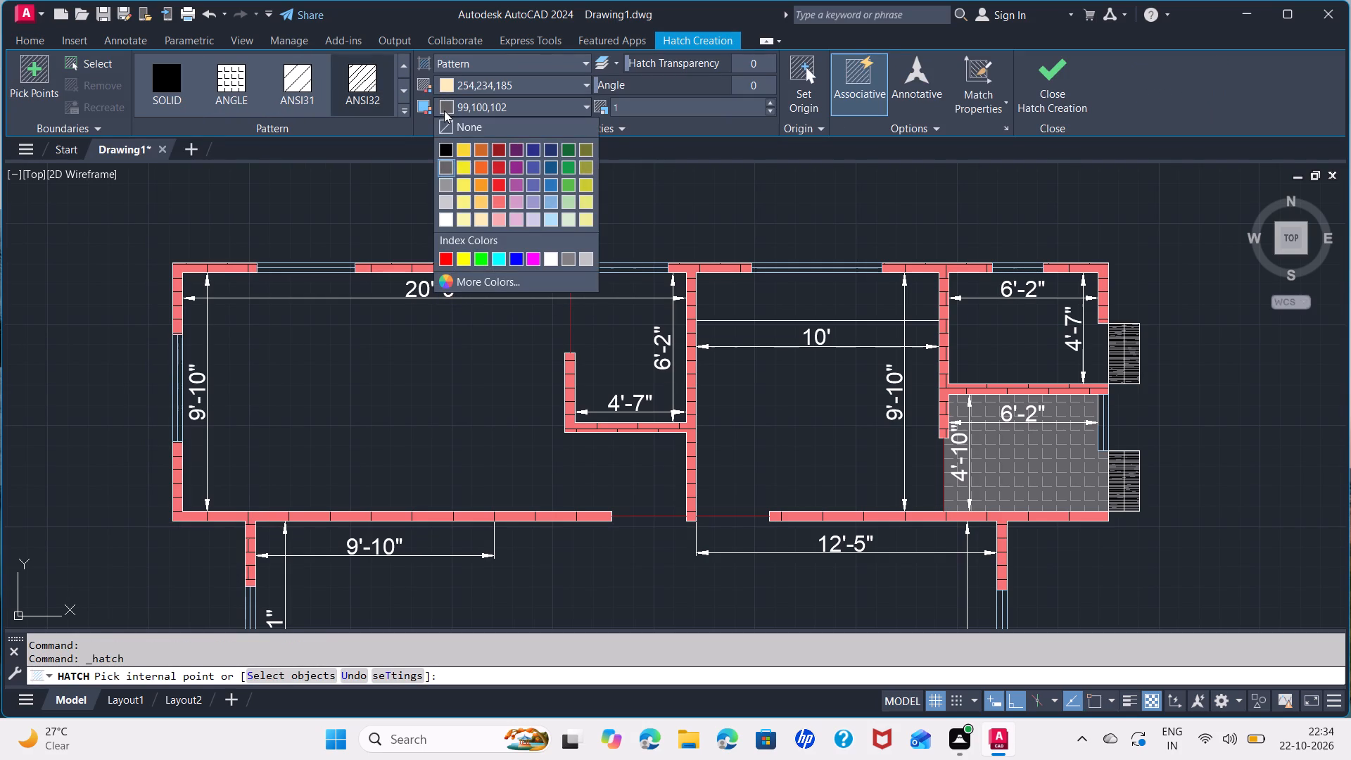
click(496, 148)
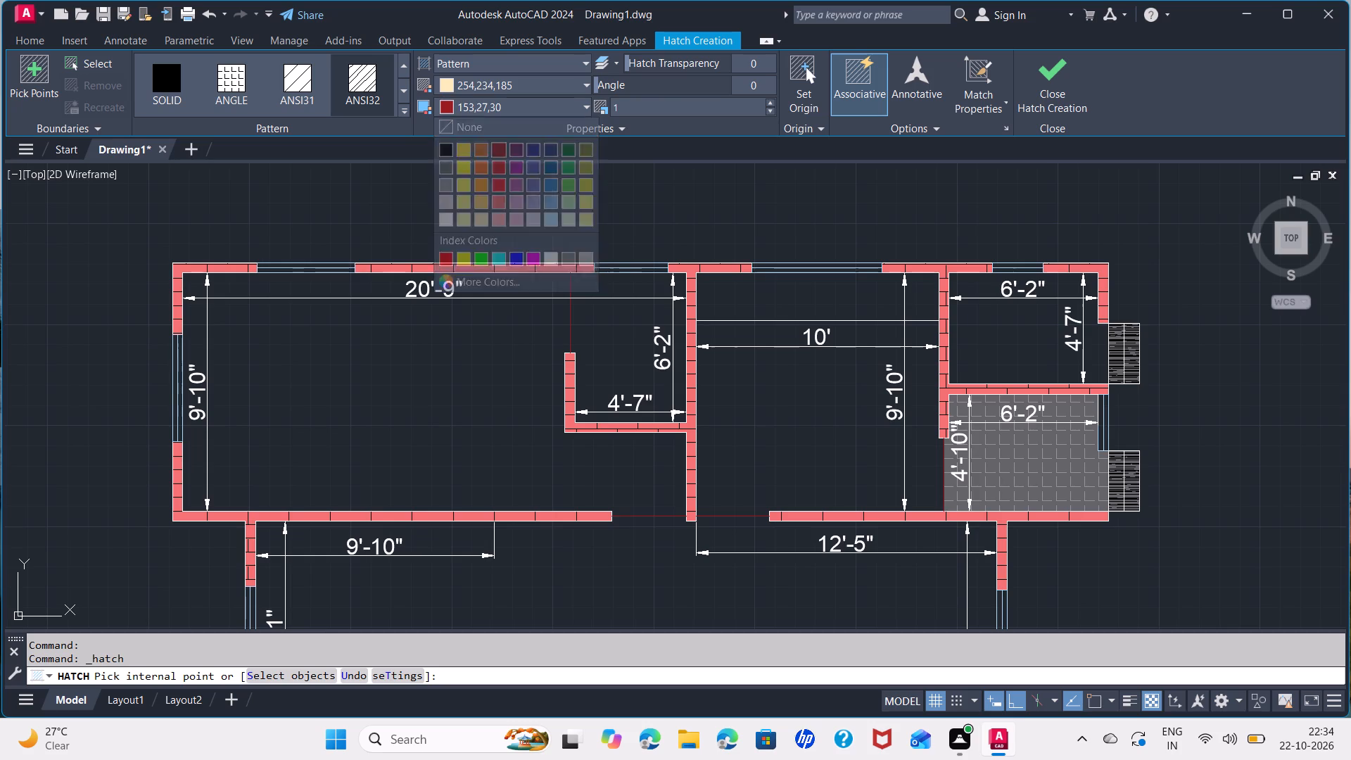
click(756, 289)
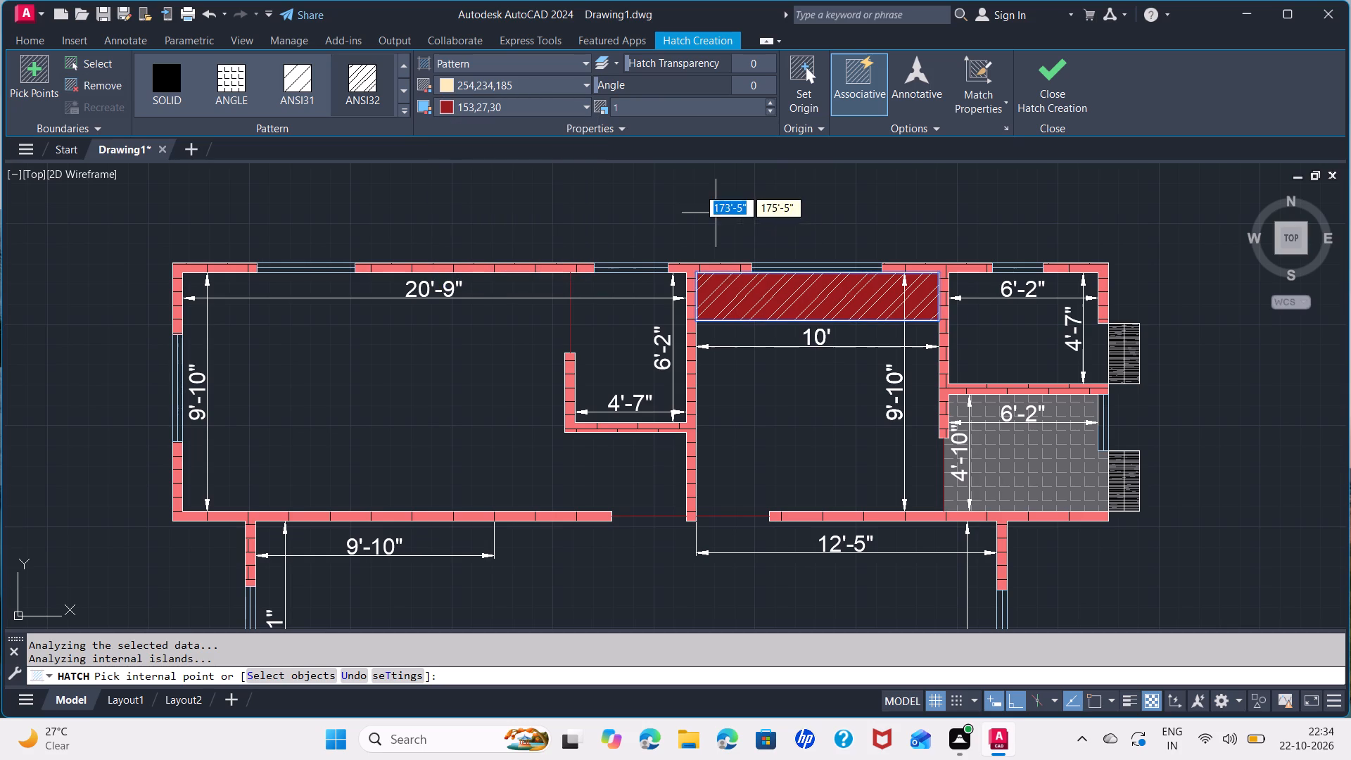
click(684, 112)
text(0.1)
key(Return)
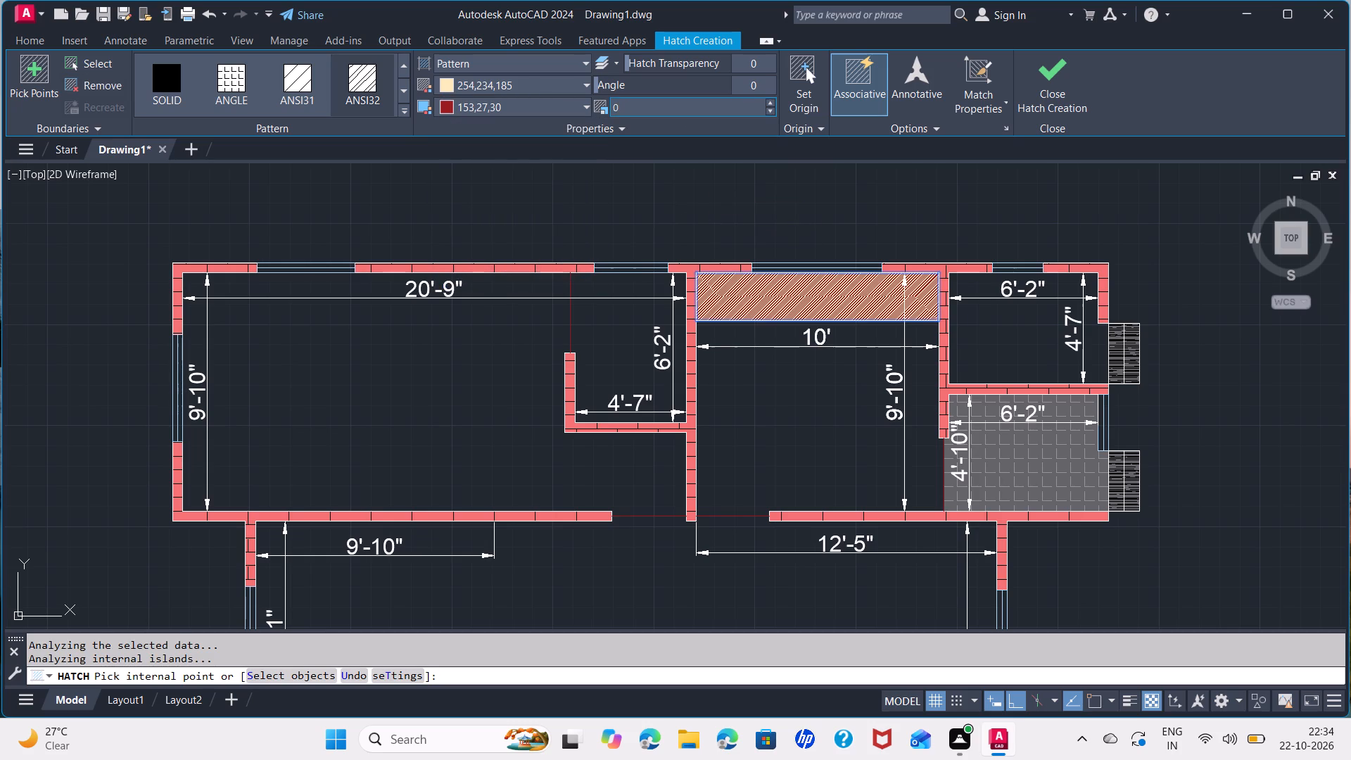
key(Escape)
Add single-line text reading BED ROOM in the large northwest room, below its width dimension.
scroll(611, 216, down, 2)
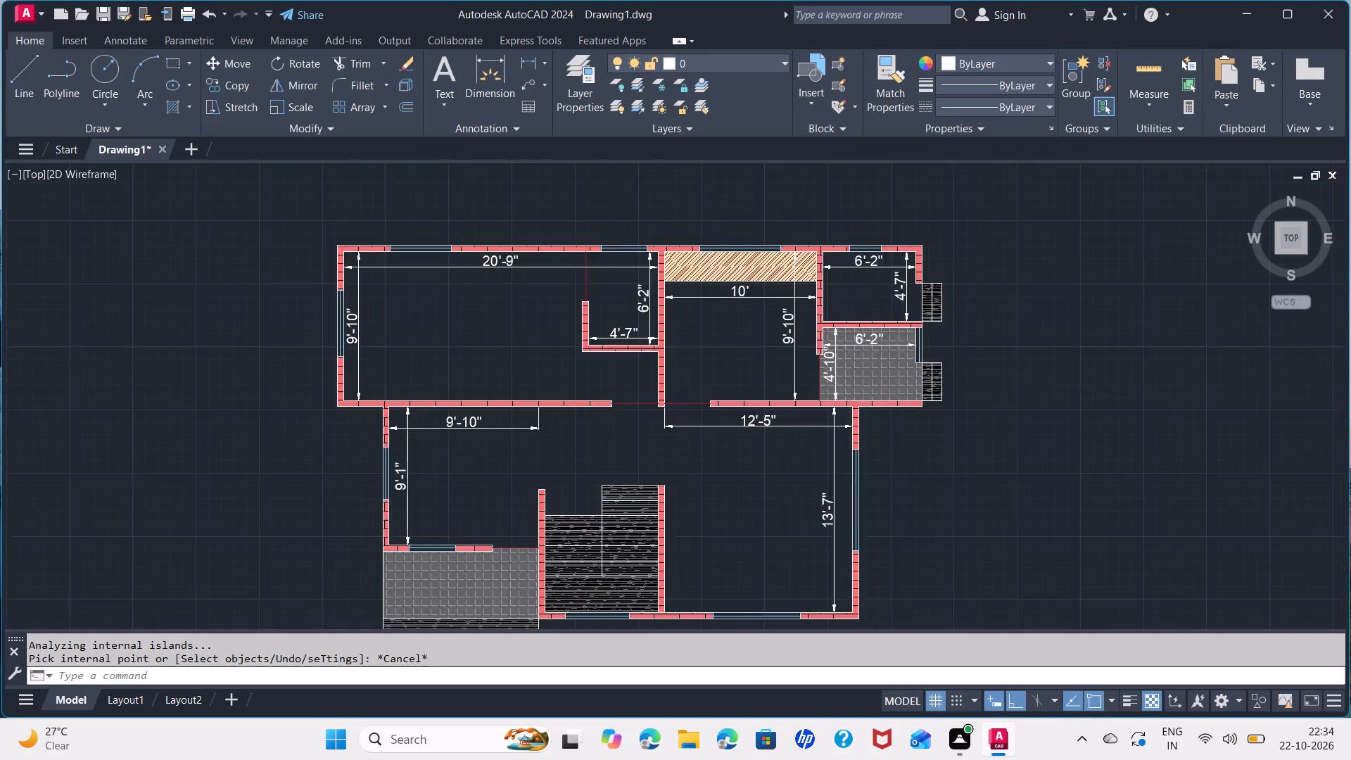
middle_drag(570, 238, 543, 223)
scroll(502, 235, up, 2)
middle_drag(525, 306, 515, 281)
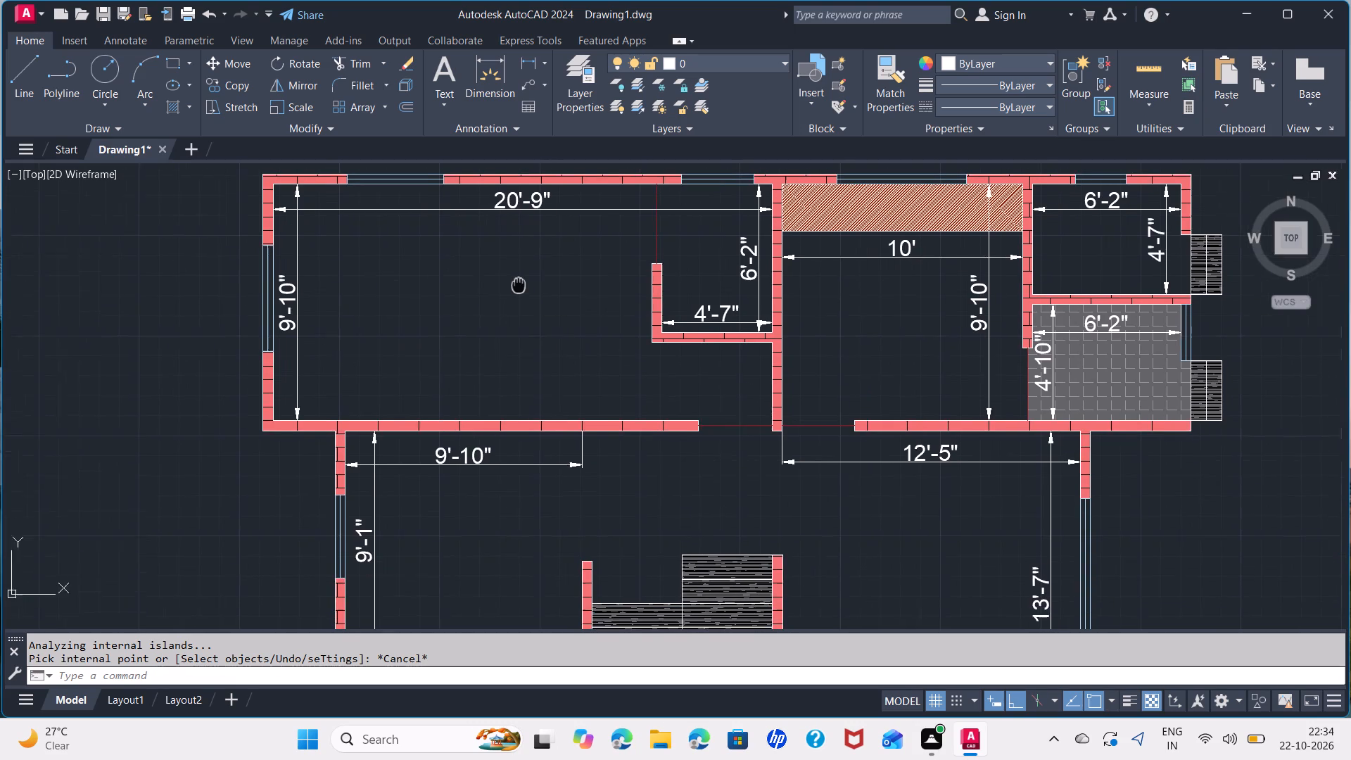
middle_drag(515, 281, 481, 275)
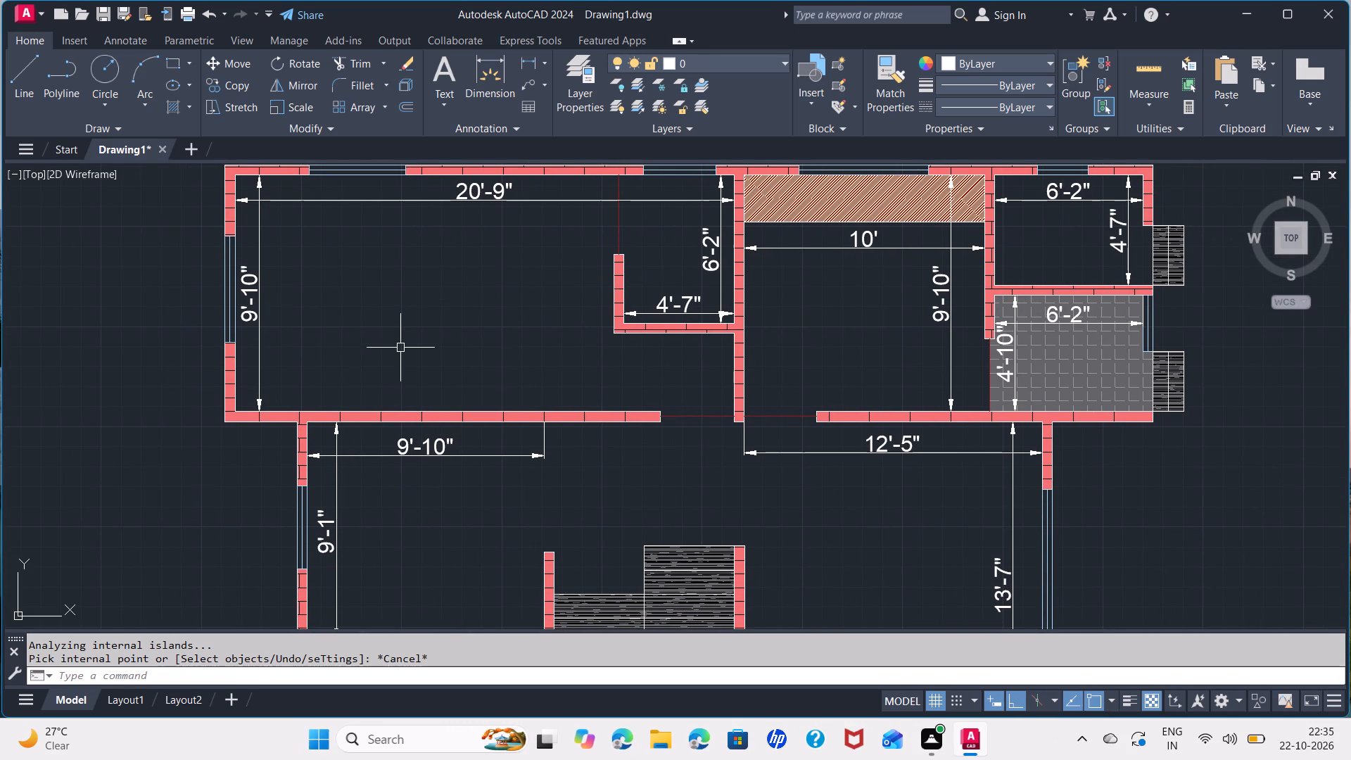
click(447, 98)
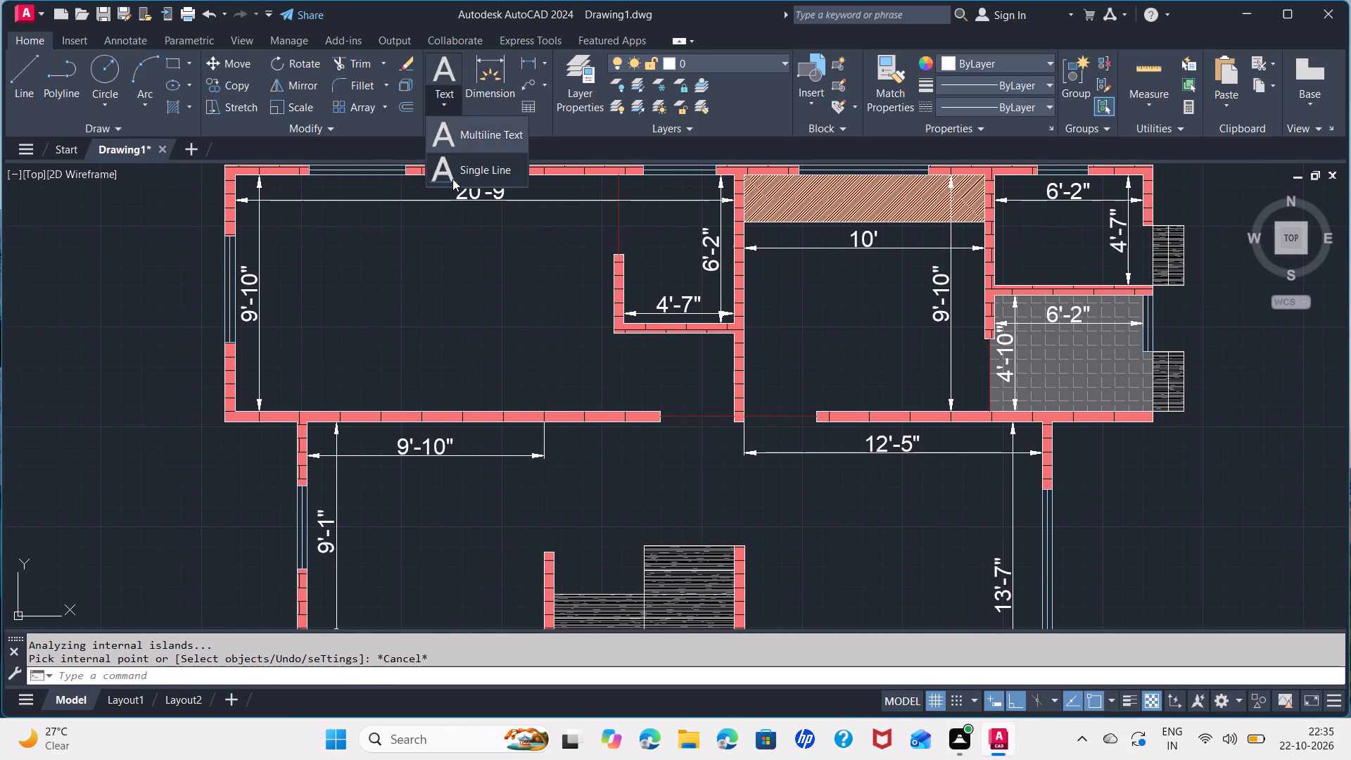
click(452, 179)
click(362, 235)
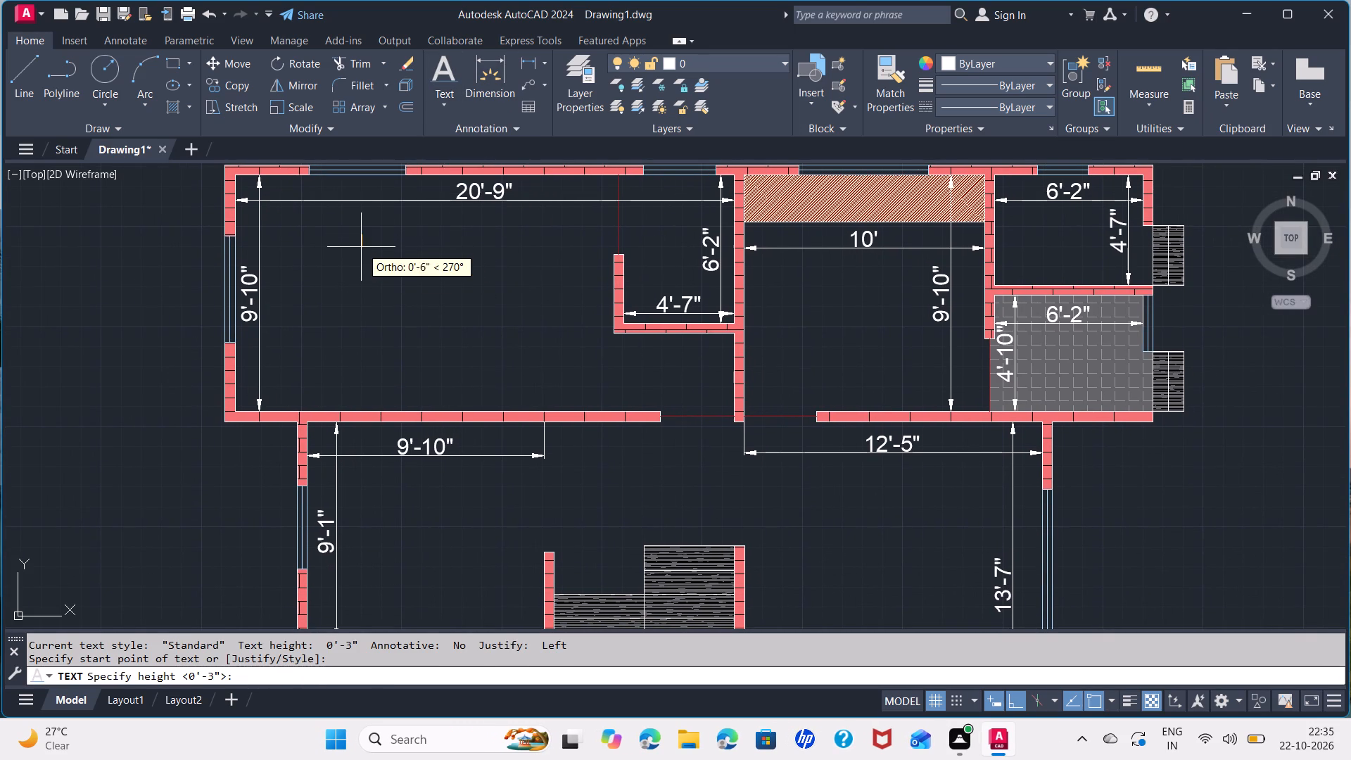
click(362, 253)
click(390, 241)
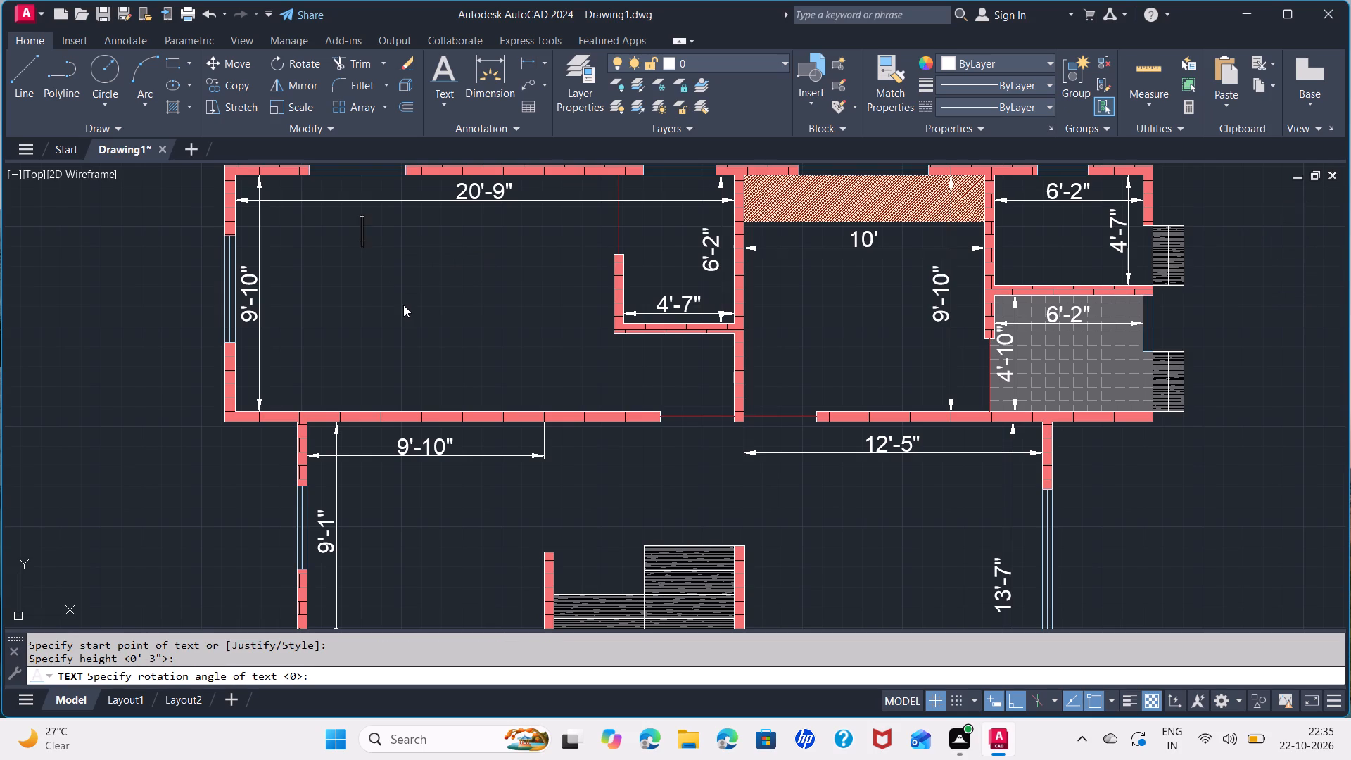
text(BED ROOM)
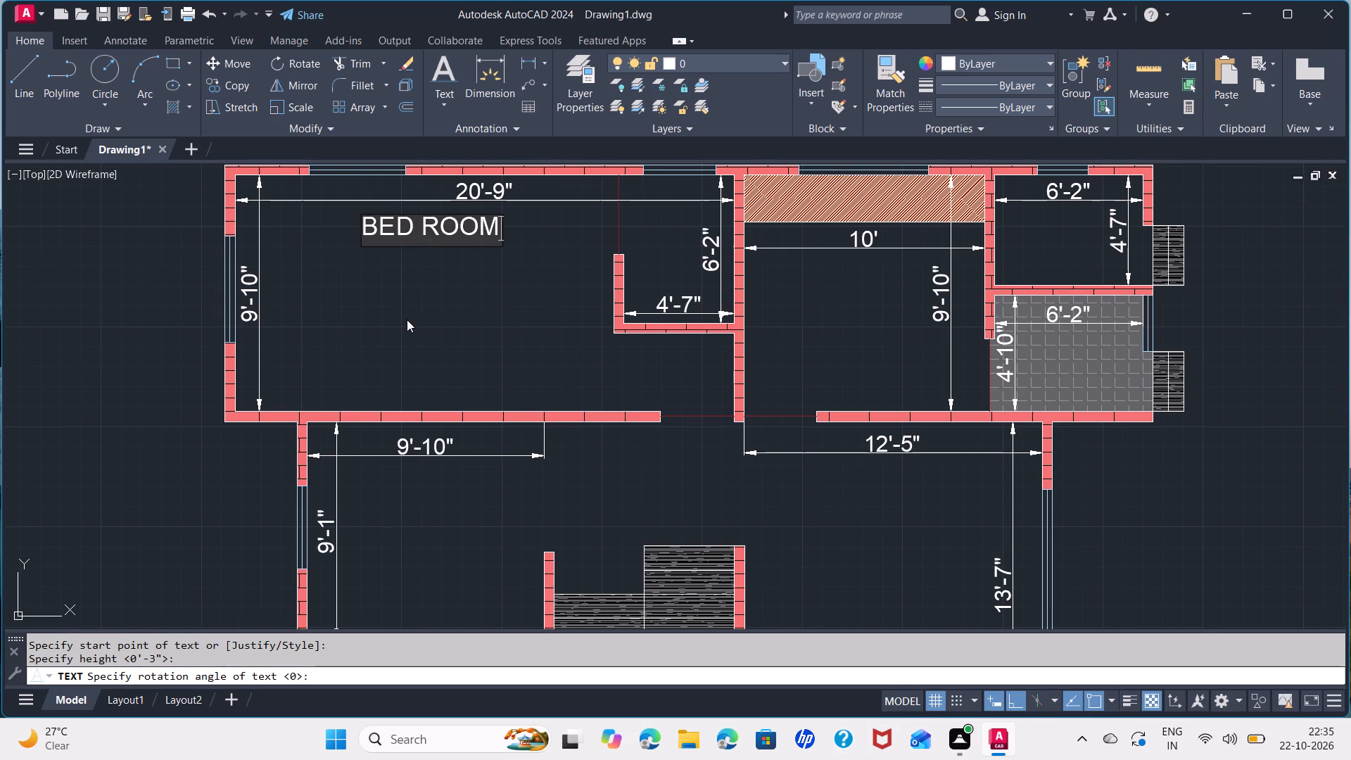
click(405, 316)
key(Escape)
Move the BED ROOM label south, nearer the middle of the northwest room.
click(445, 227)
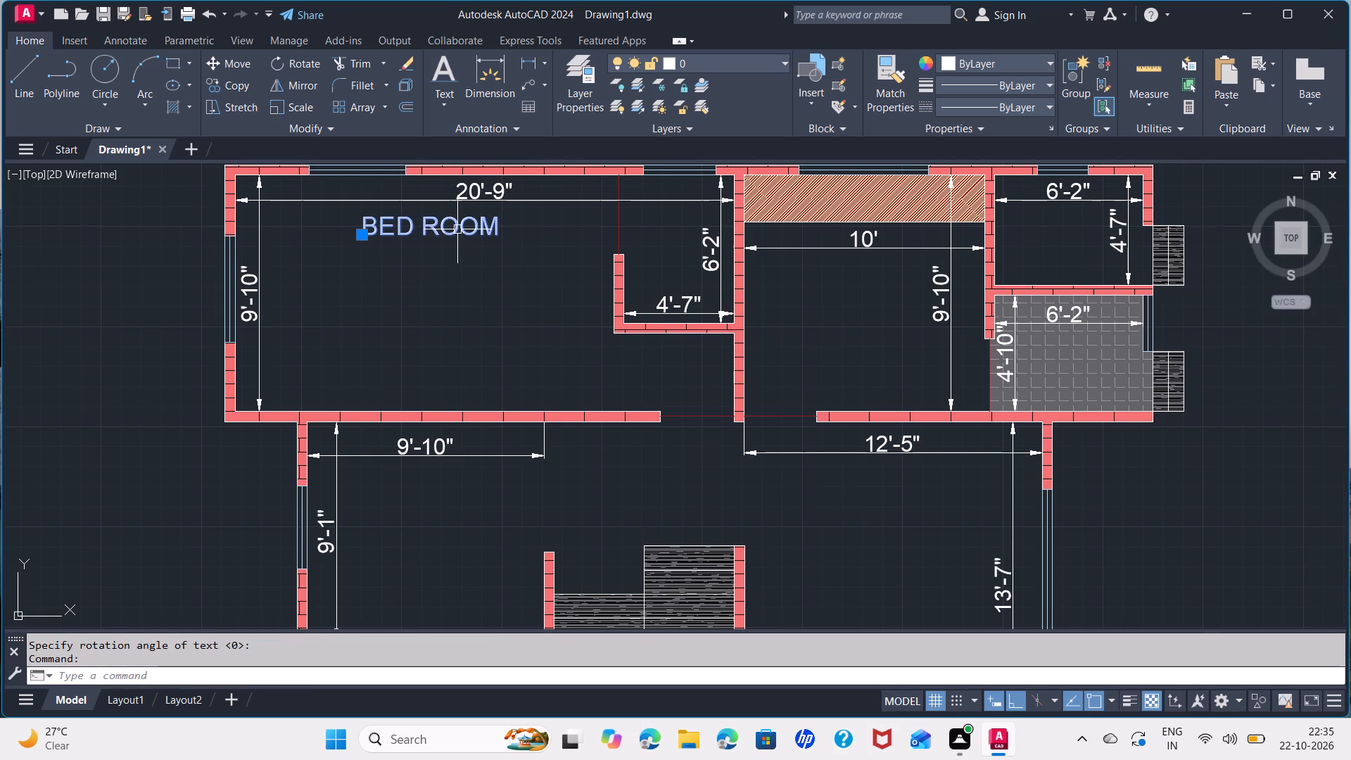
drag(459, 227, 461, 277)
click(457, 273)
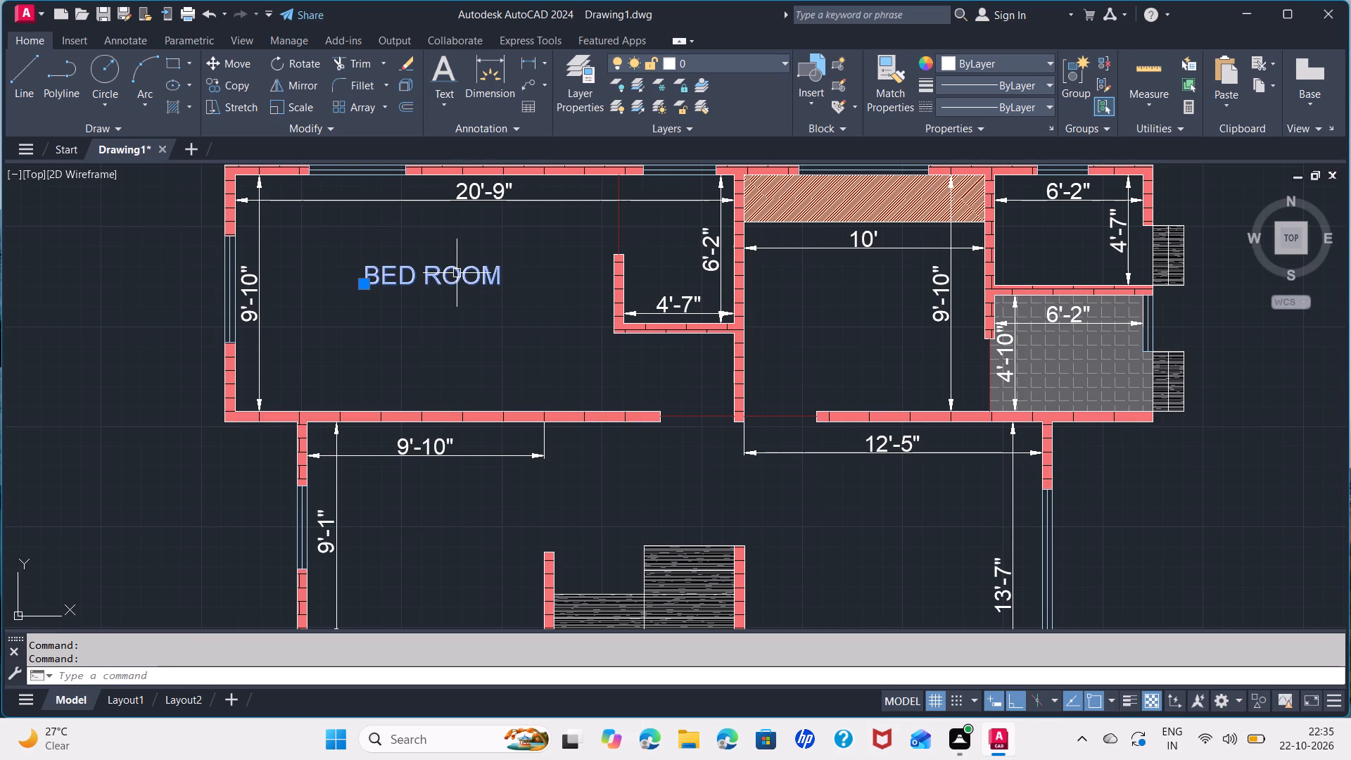
Copy the BED ROOM label, with Ortho off after the first copy, into the small inset room, middle north, northeast and tiled east rooms.
text(CO)
key(Return)
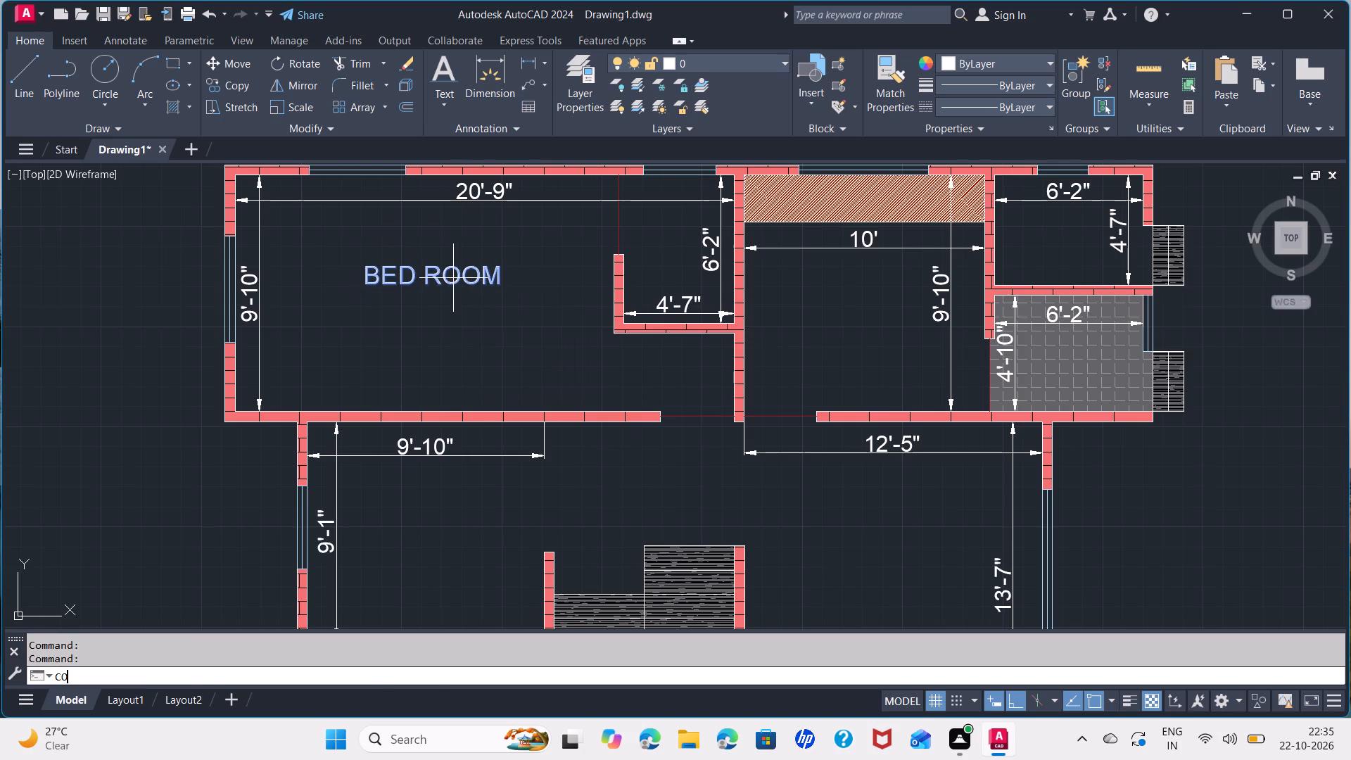
click(442, 274)
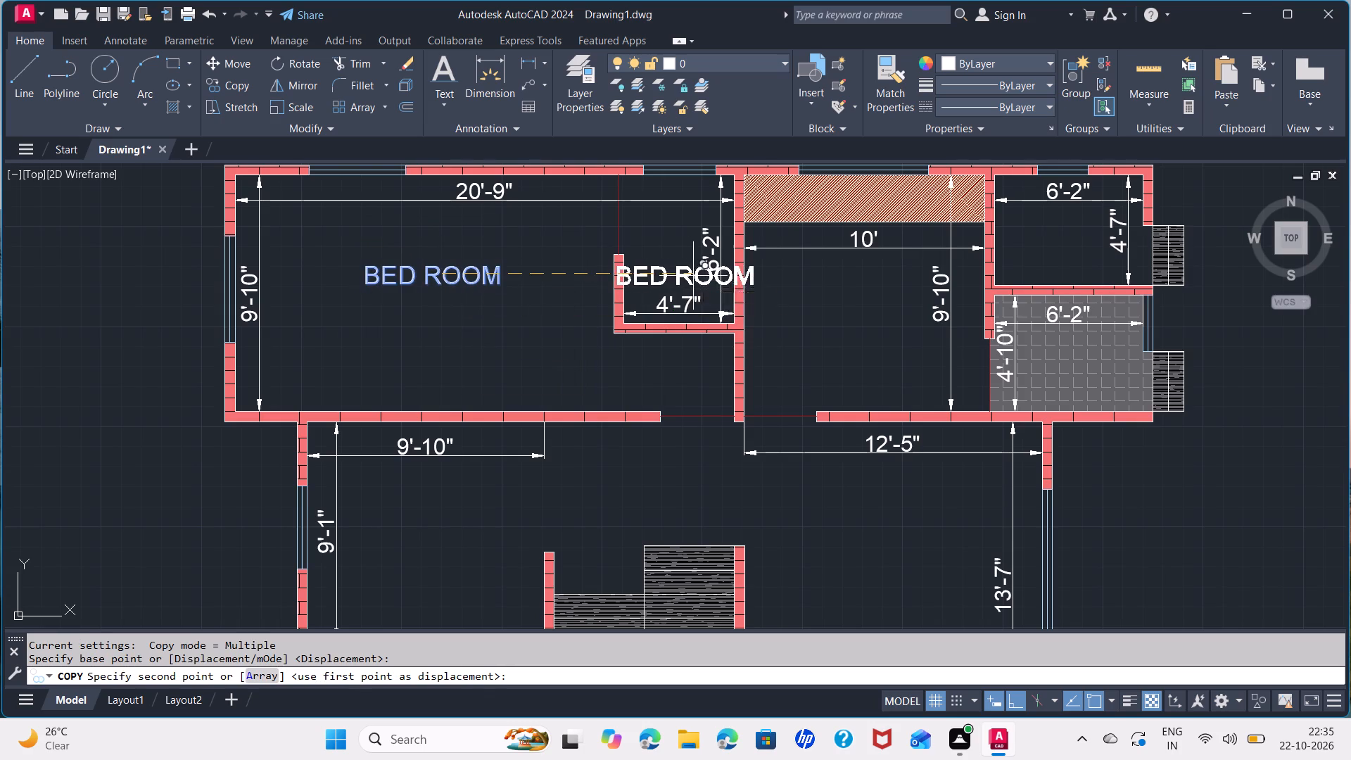
click(707, 288)
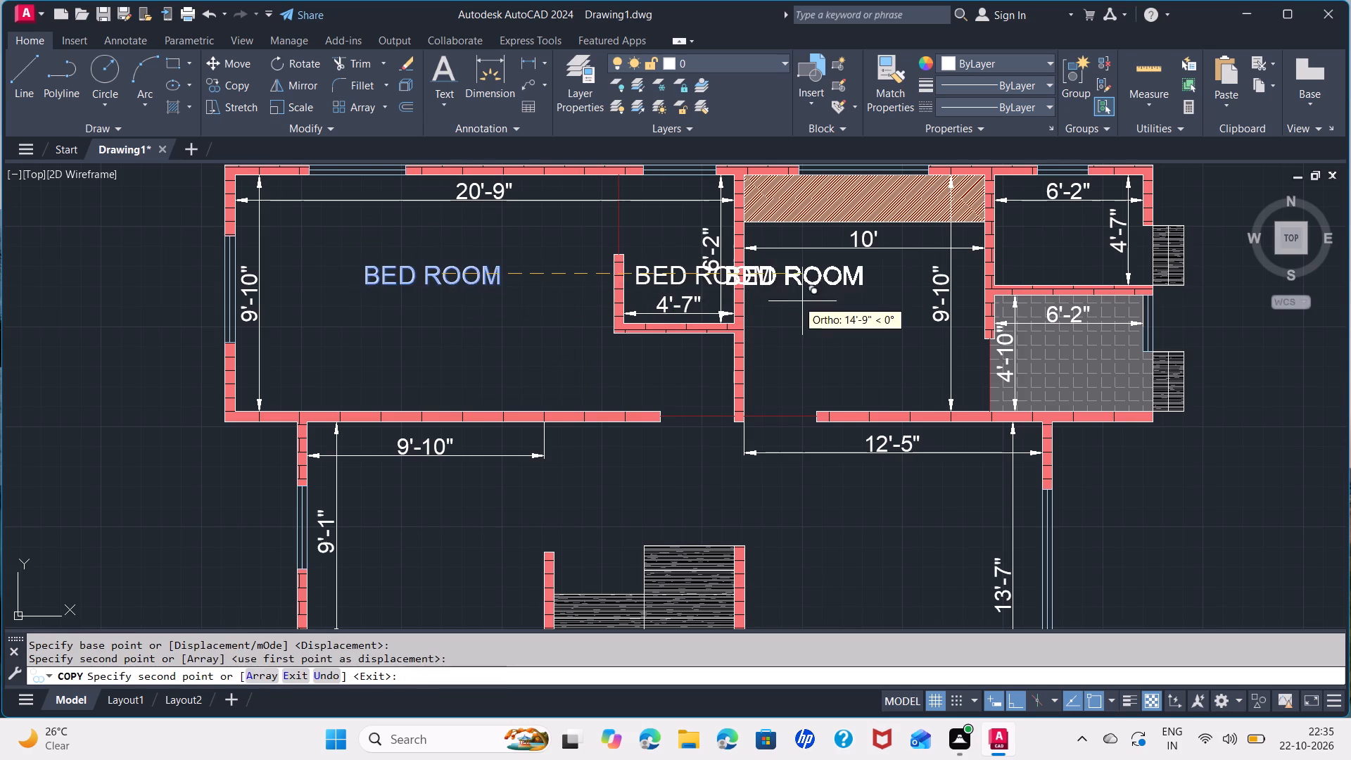
click(1015, 704)
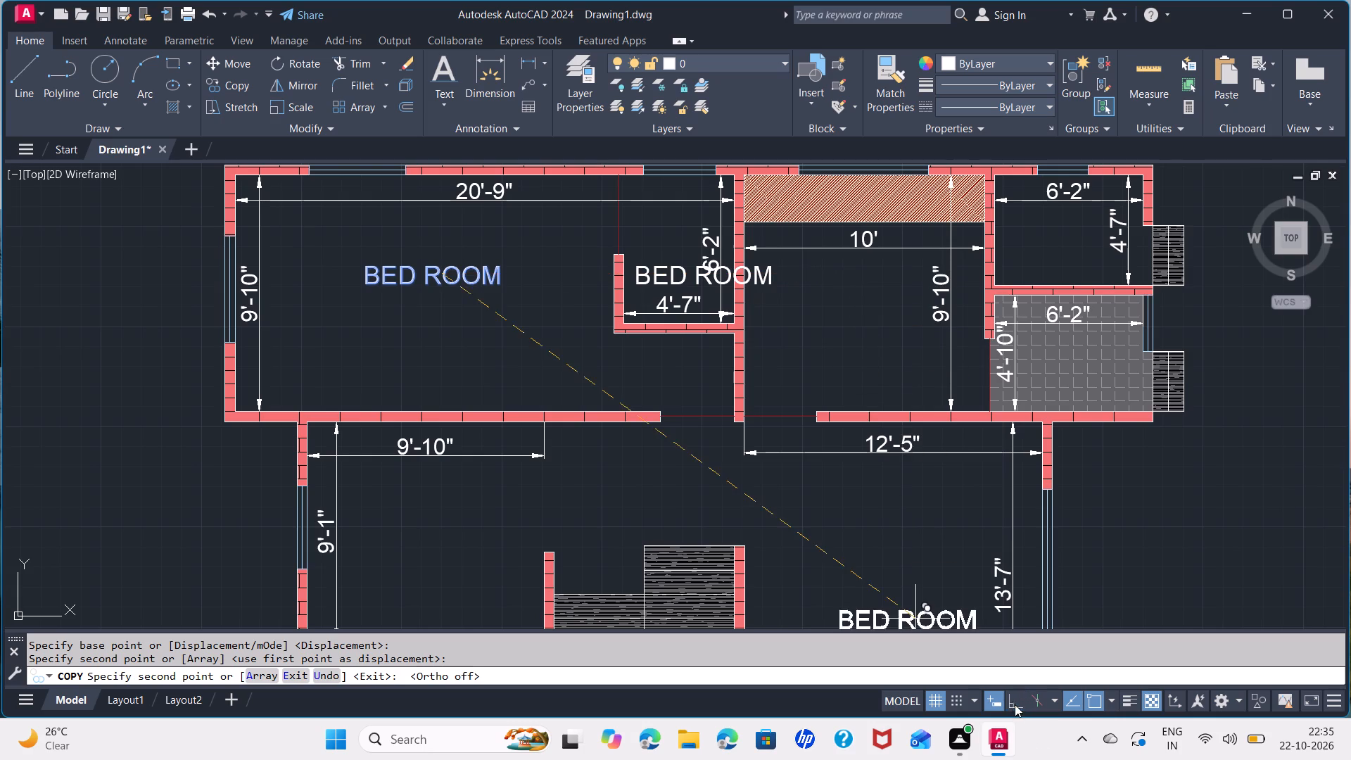
click(849, 327)
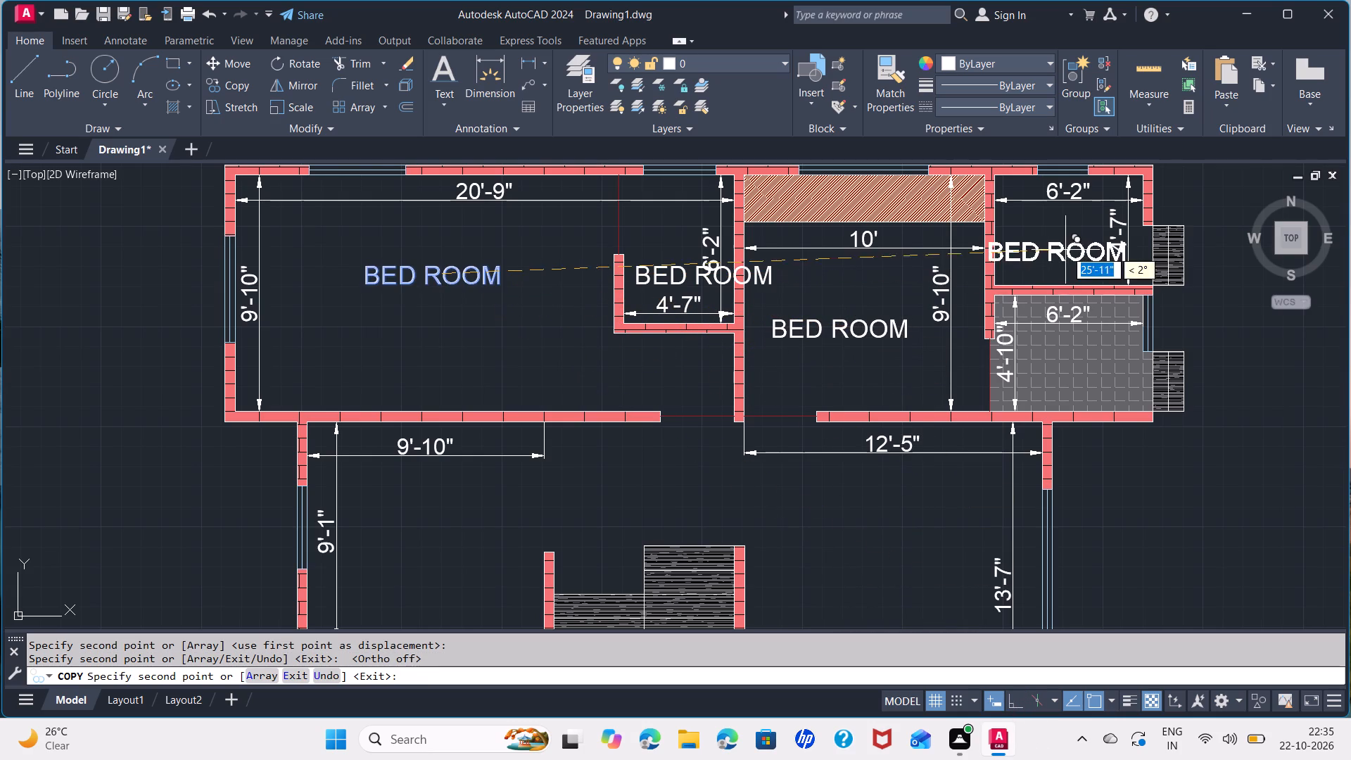
click(1086, 246)
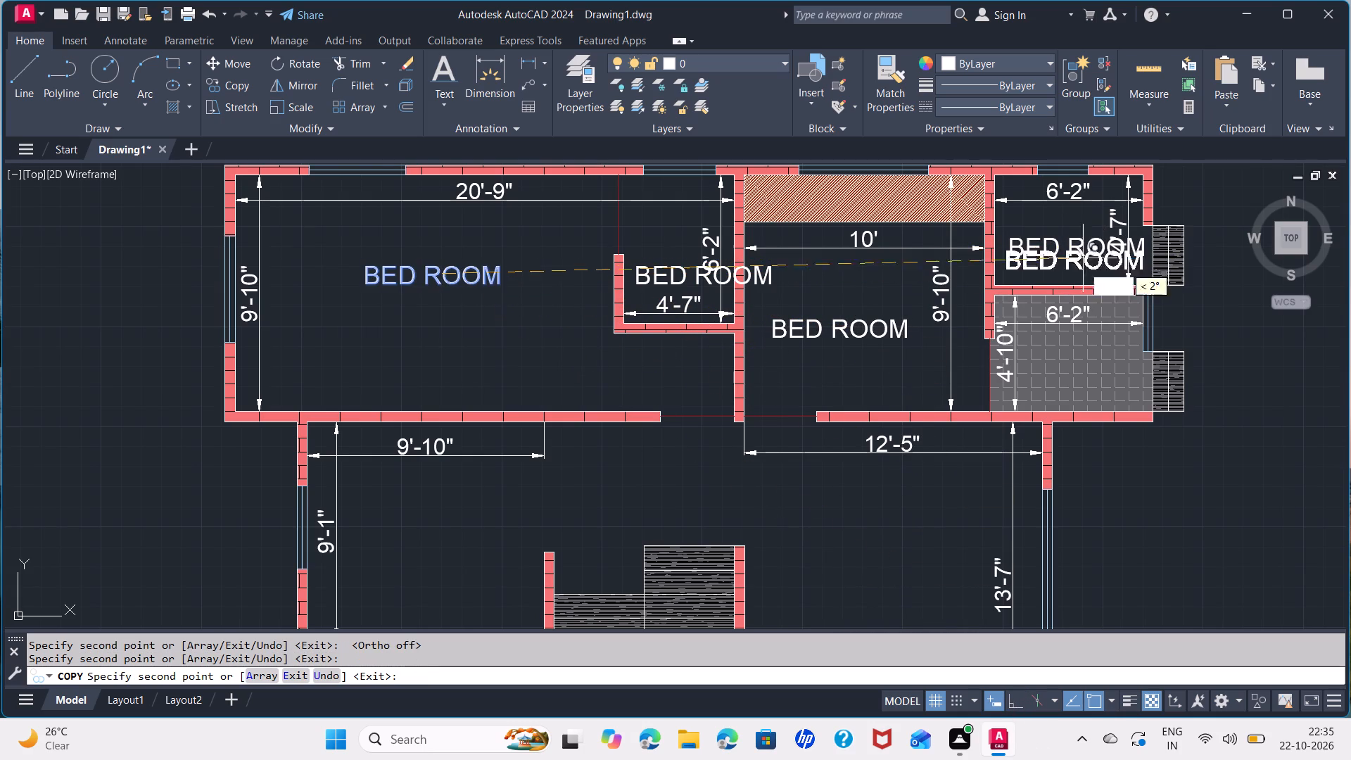
click(1099, 365)
Continue copying the BED ROOM label twice into the southeast room and once each into the southwest room, staircase and porch.
middle_drag(899, 529, 900, 419)
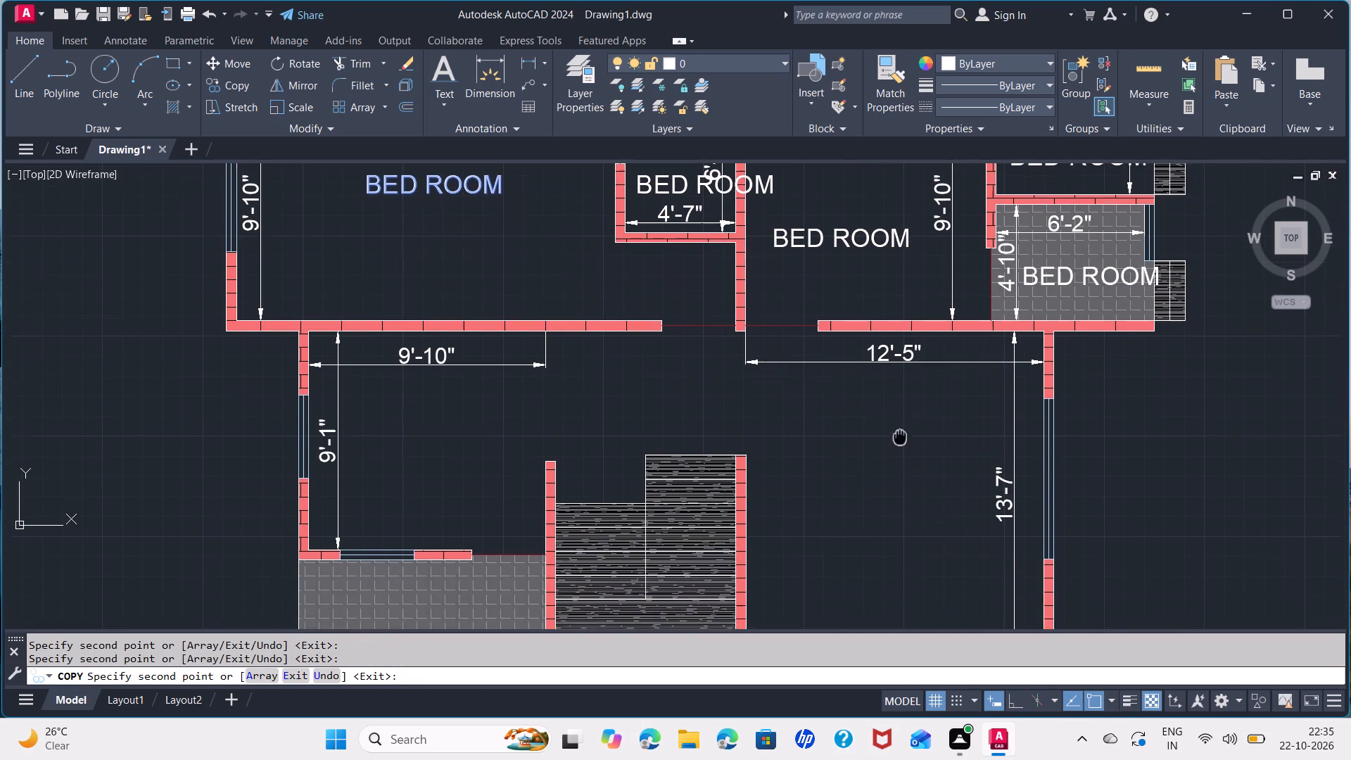
middle_drag(900, 419, 900, 393)
click(898, 416)
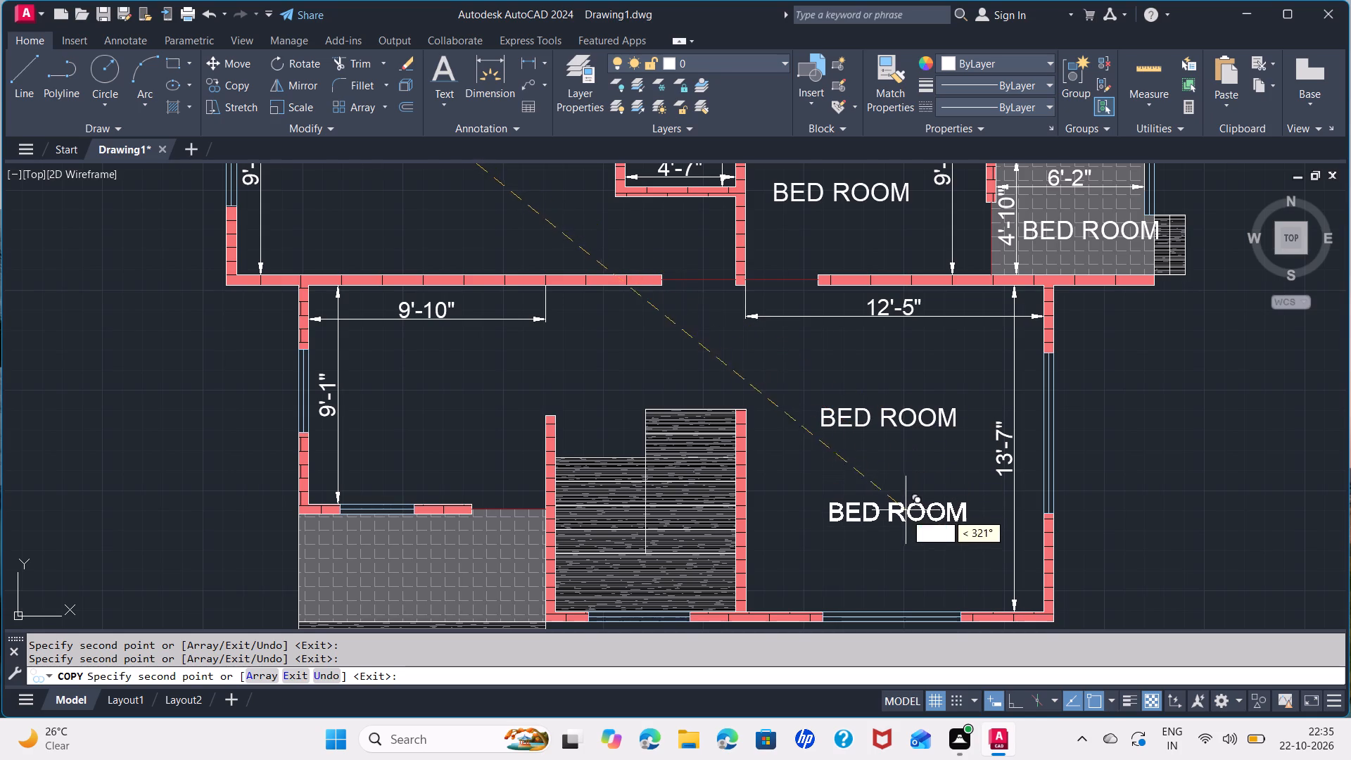
click(898, 544)
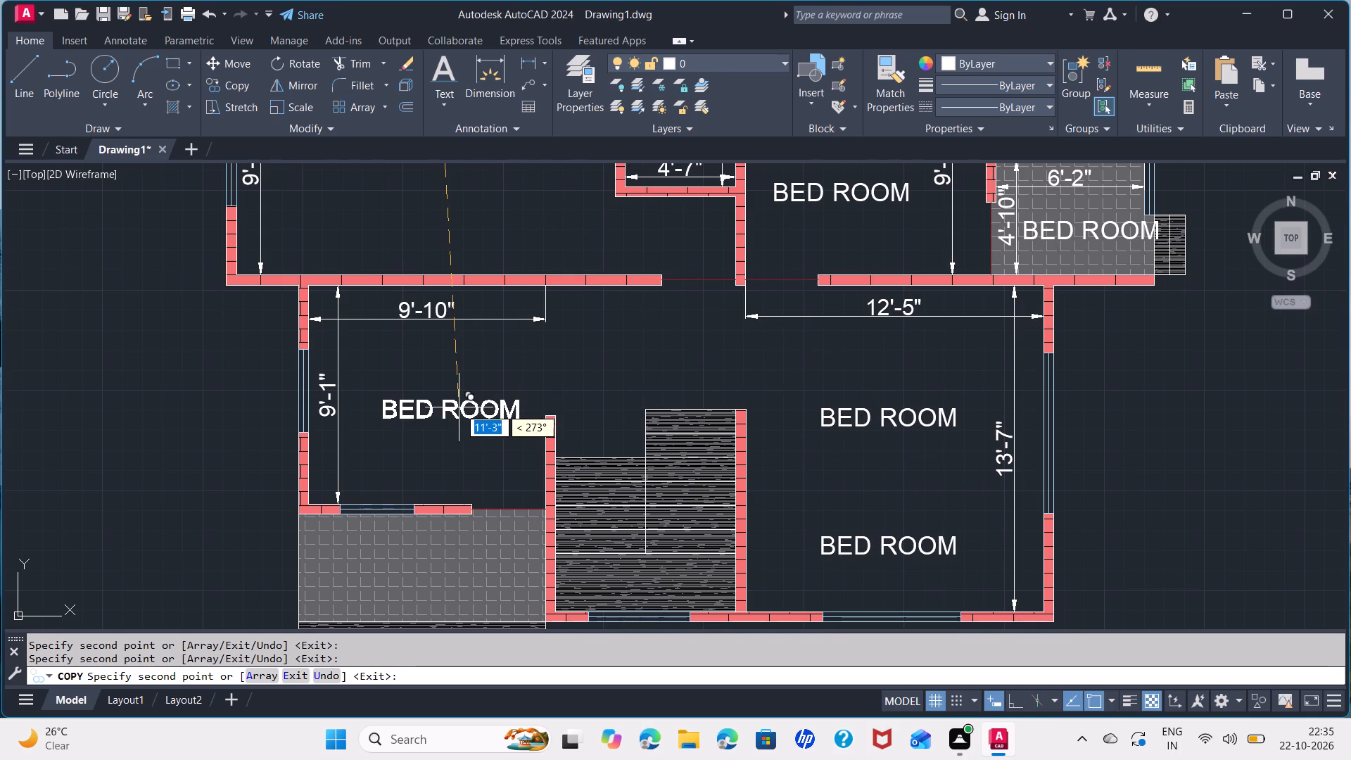
click(450, 403)
click(653, 582)
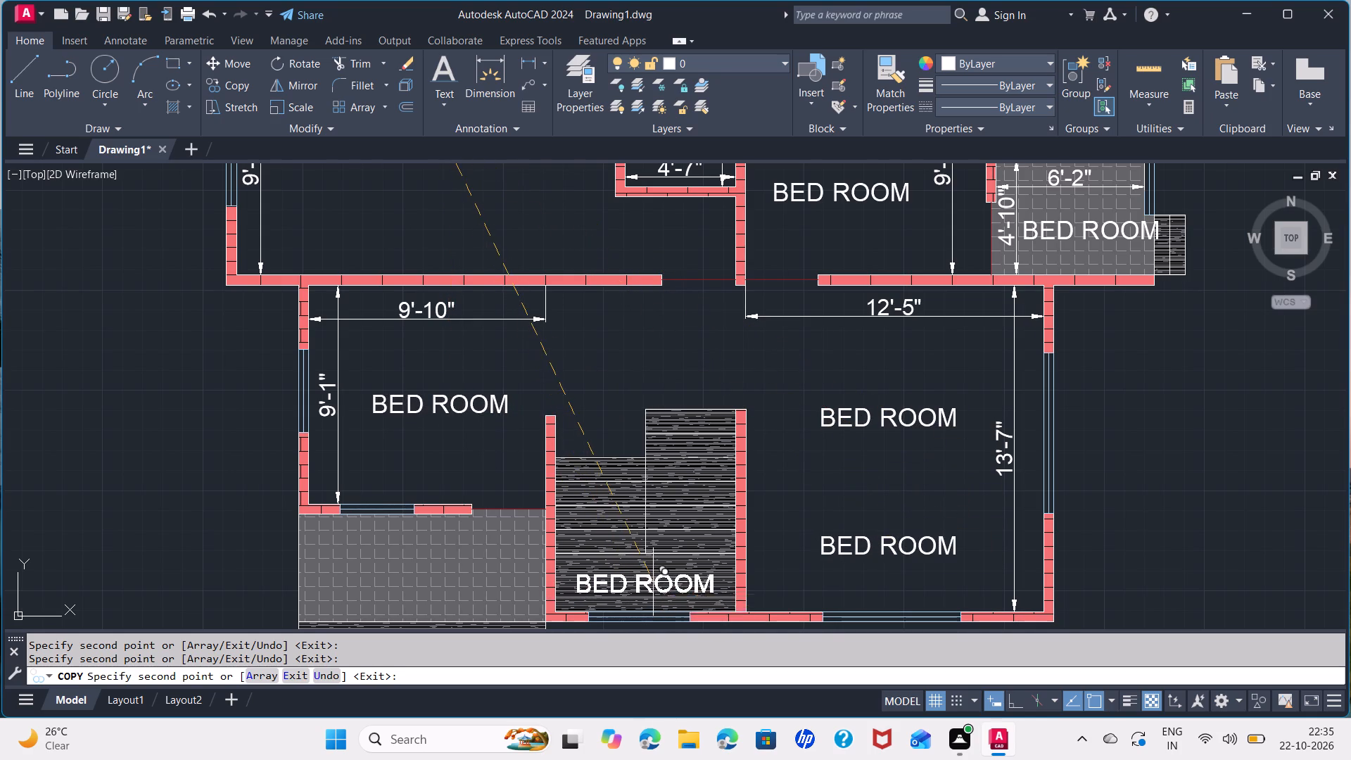
click(439, 571)
key(Escape)
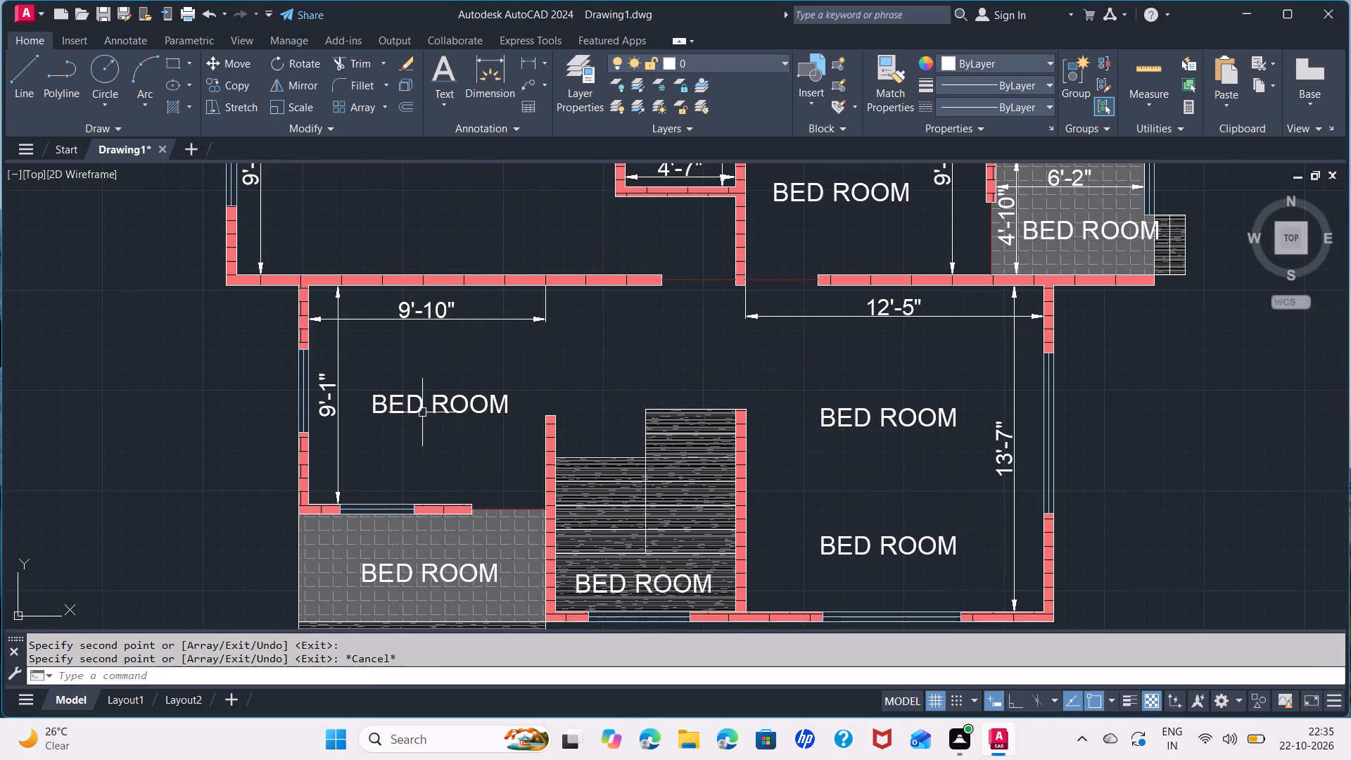
Change the copied label in the southwest room to LIVING AREA.
double_click(439, 398)
key(BackSpace)
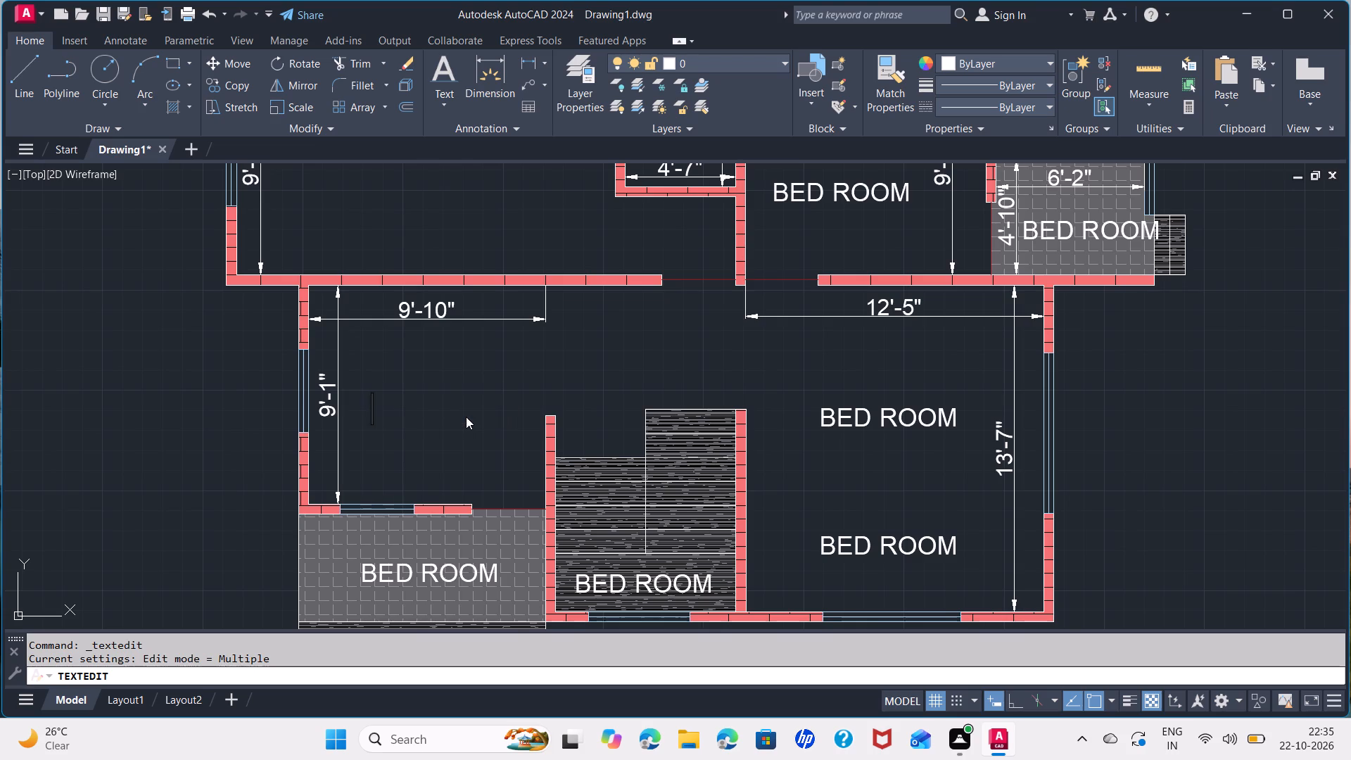
text(LIVING A)
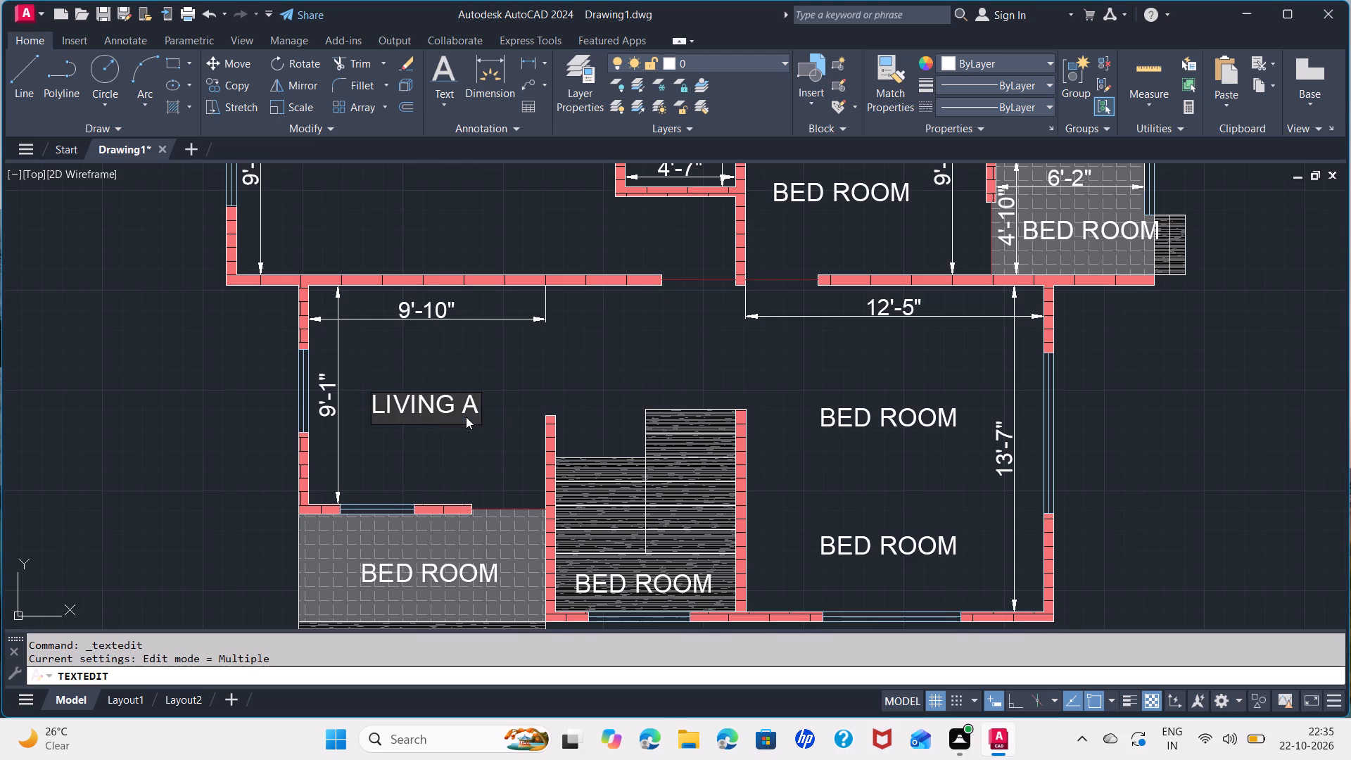
text(REA)
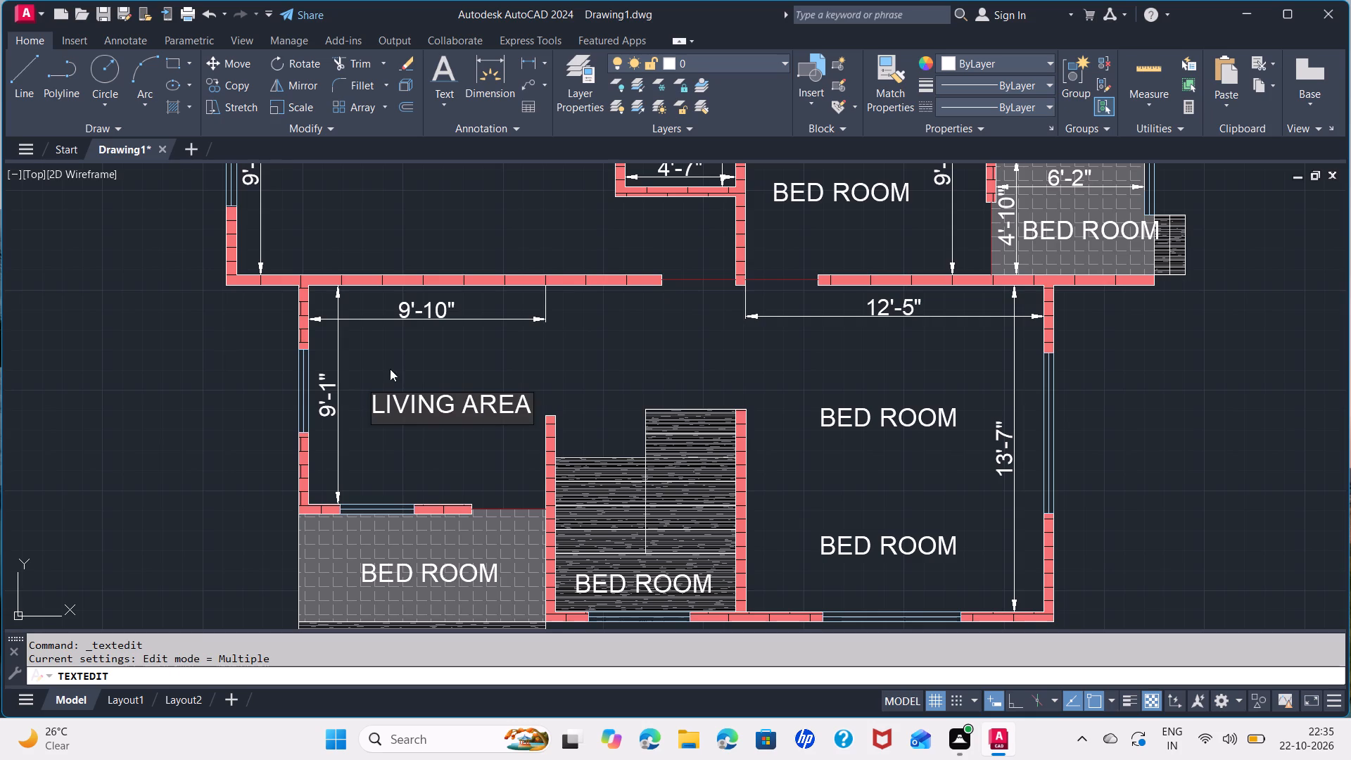
Change the copied BED ROOM label on the porch to SITOUT.
double_click(459, 569)
double_click(469, 574)
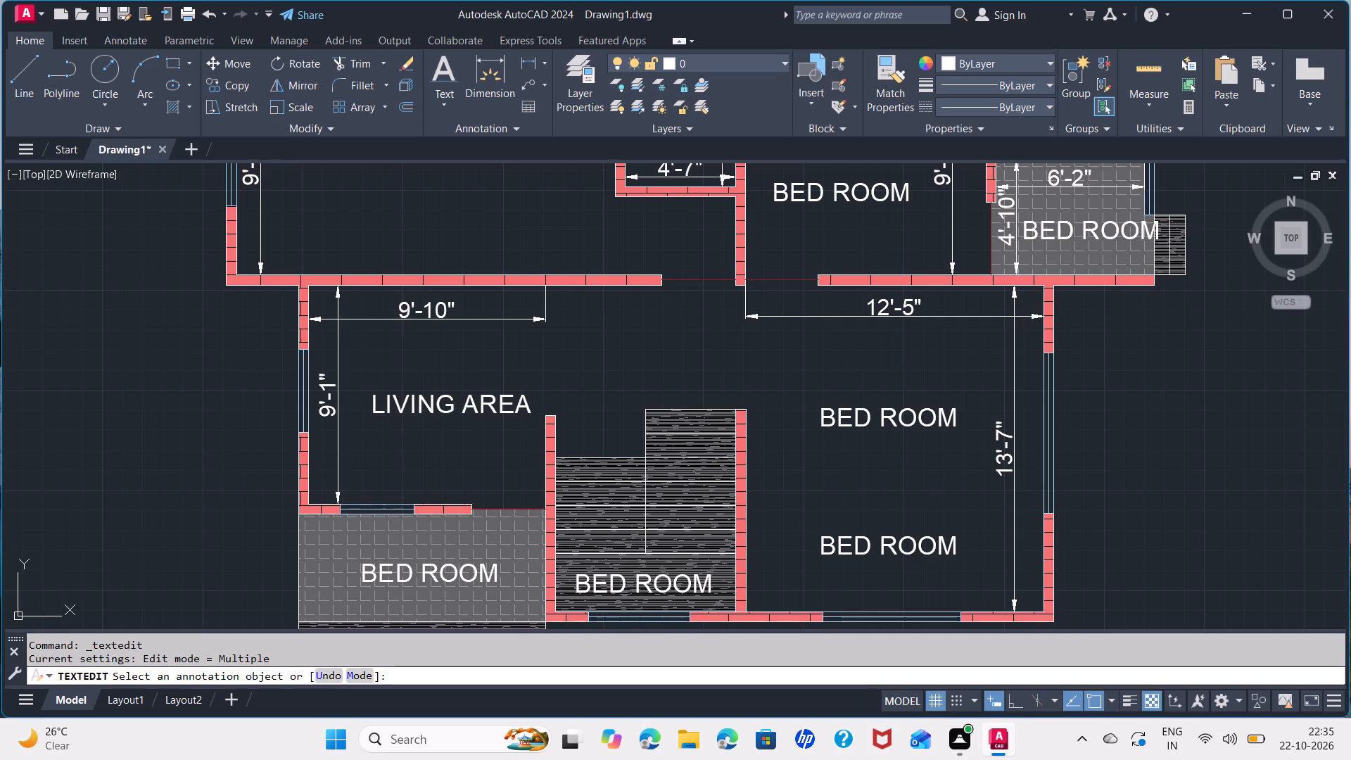
key(BackSpace)
text(SIT)
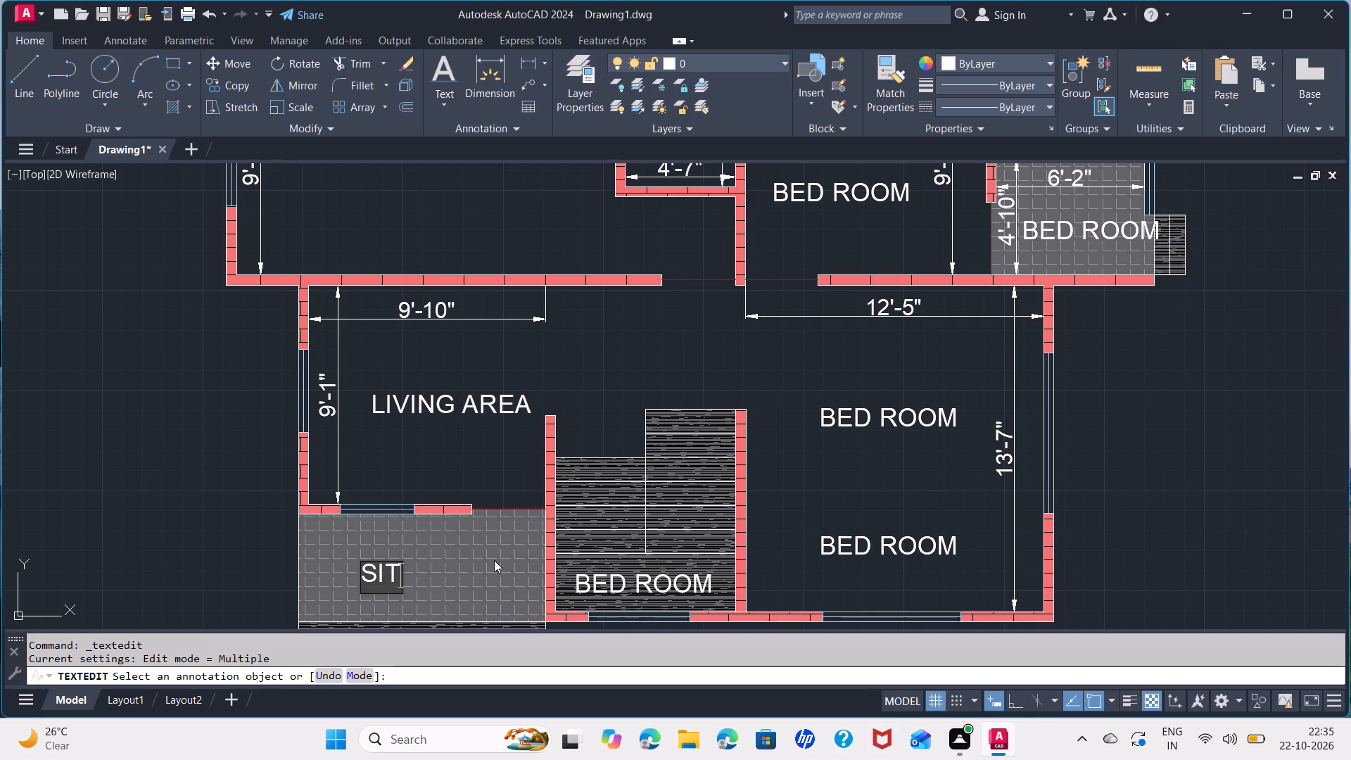
text(OUT)
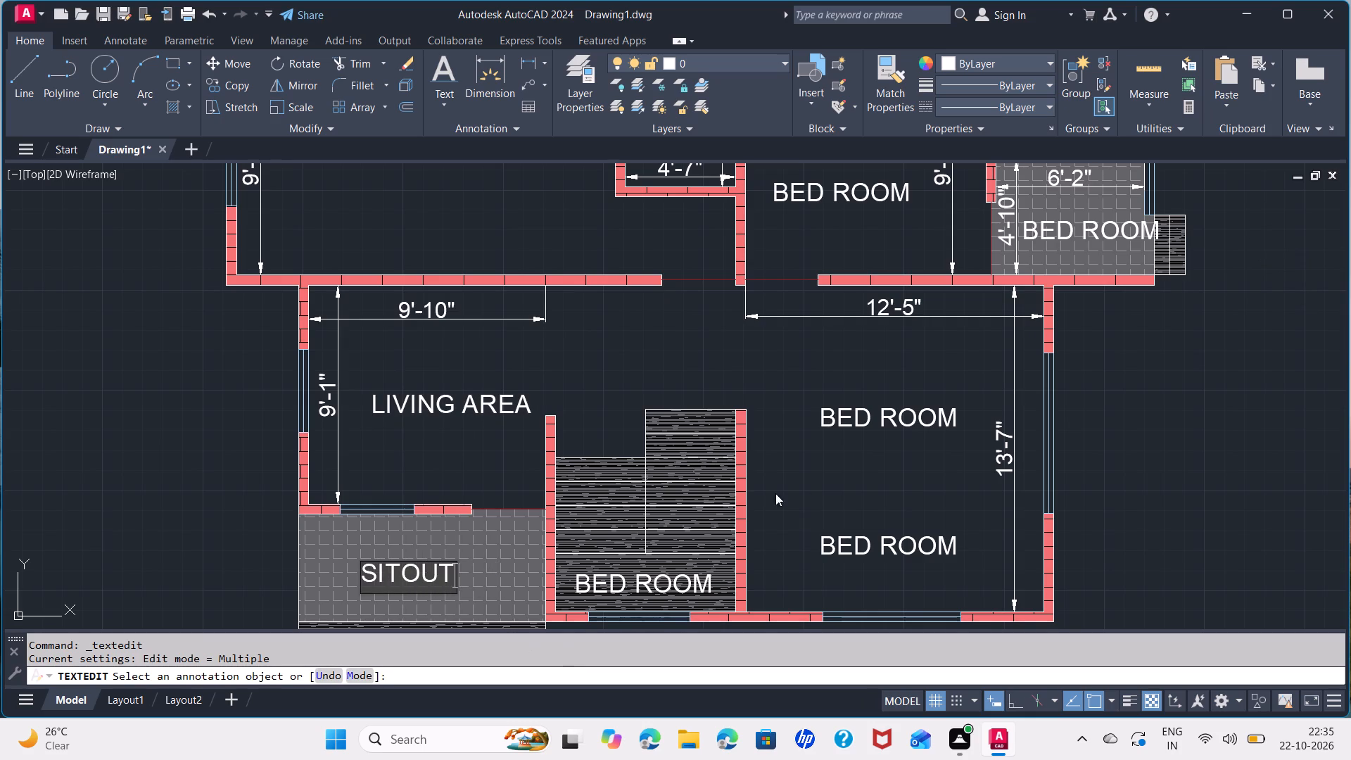
Change the northern BED ROOM label in the large southeast room to DINING AREA.
double_click(884, 425)
double_click(913, 420)
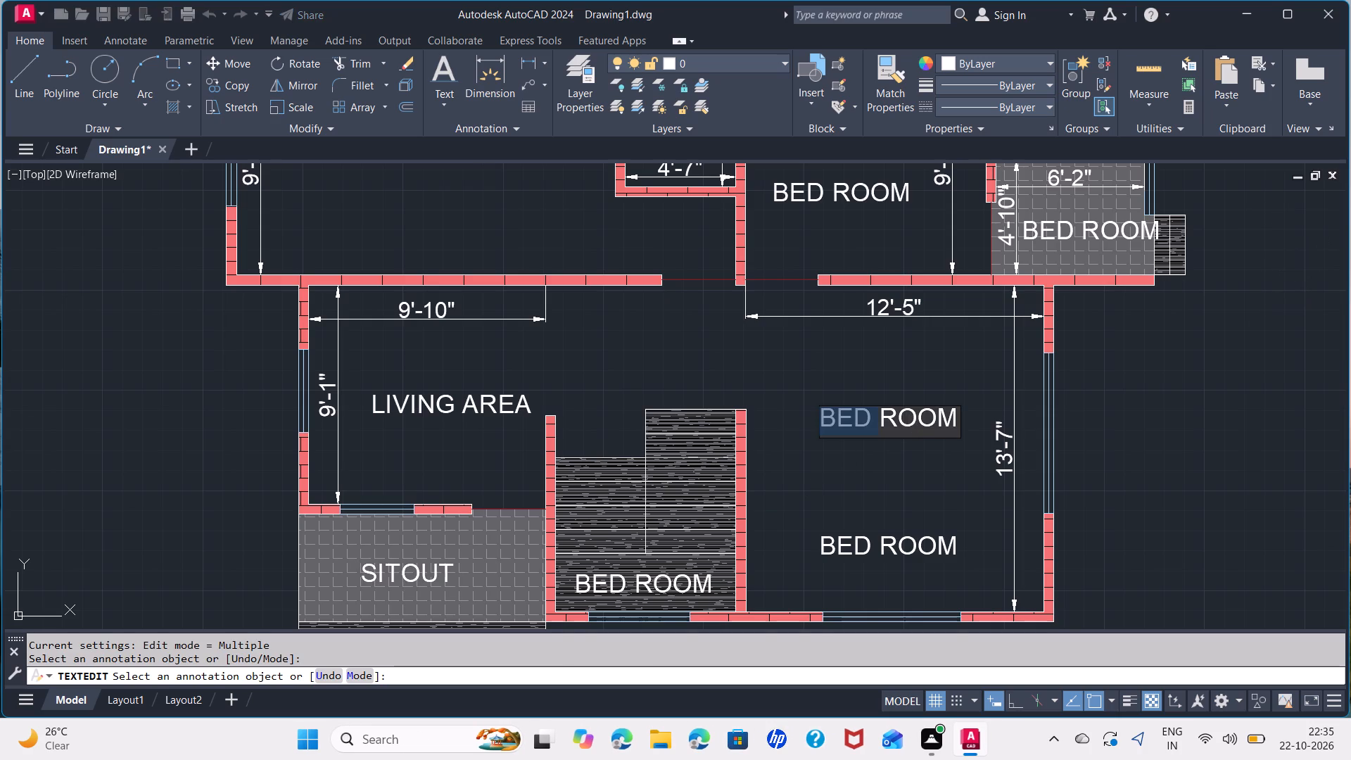
drag(953, 415, 849, 426)
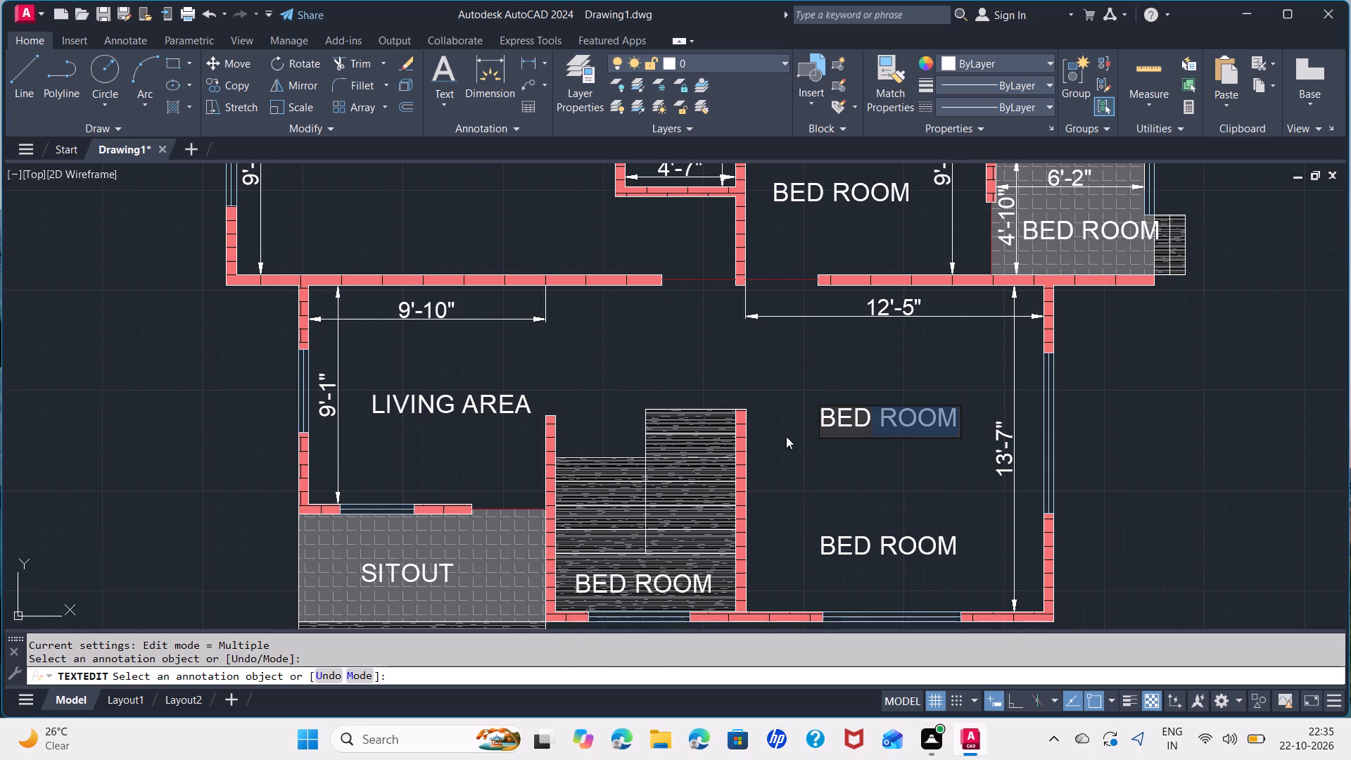
drag(960, 410, 784, 414)
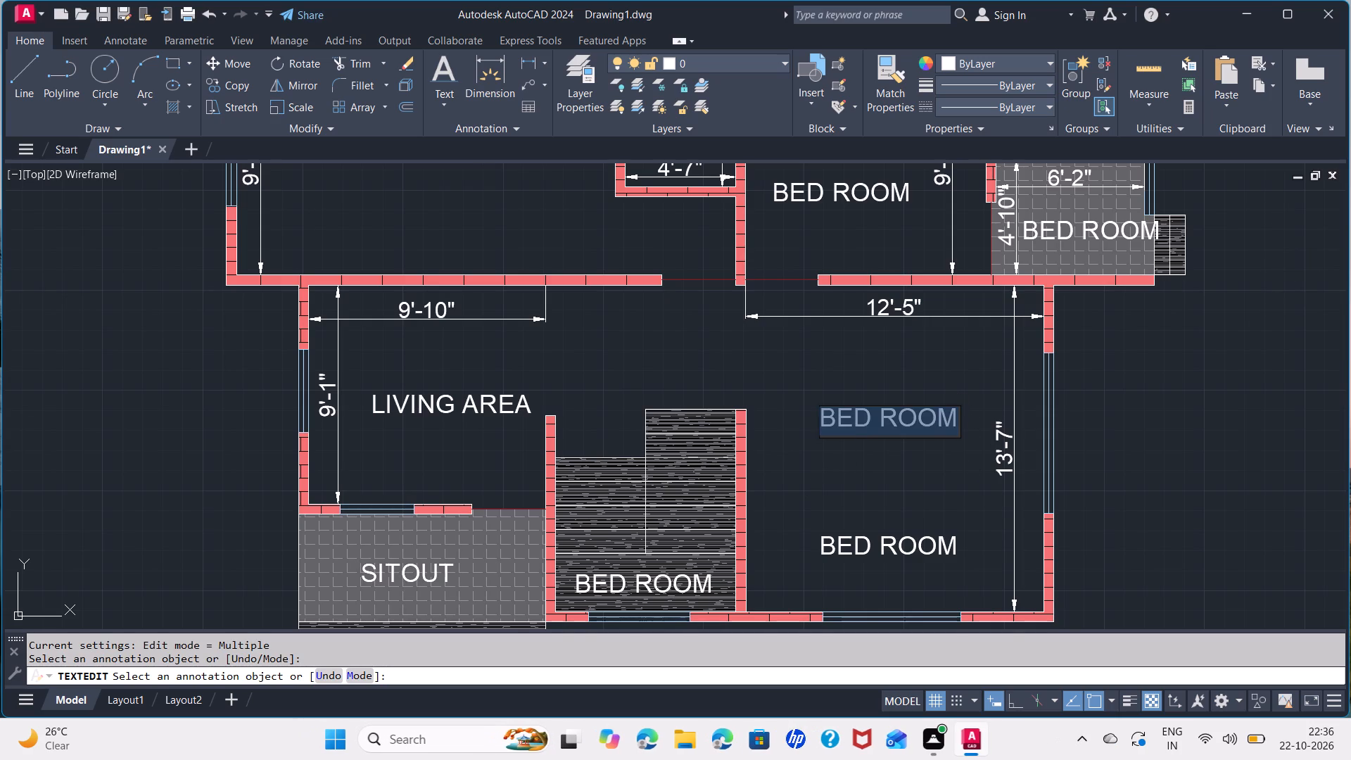
drag(784, 414, 768, 425)
key(BackSpace)
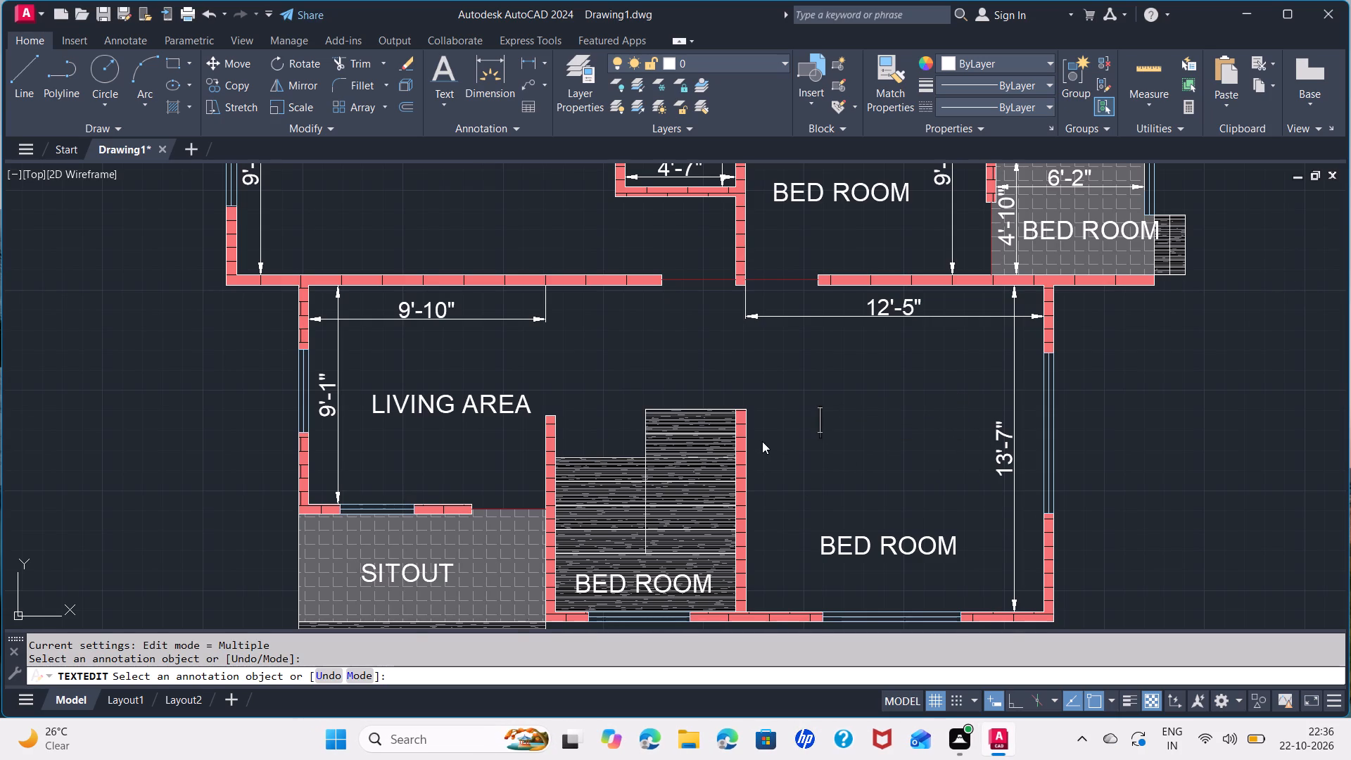
text(DINING)
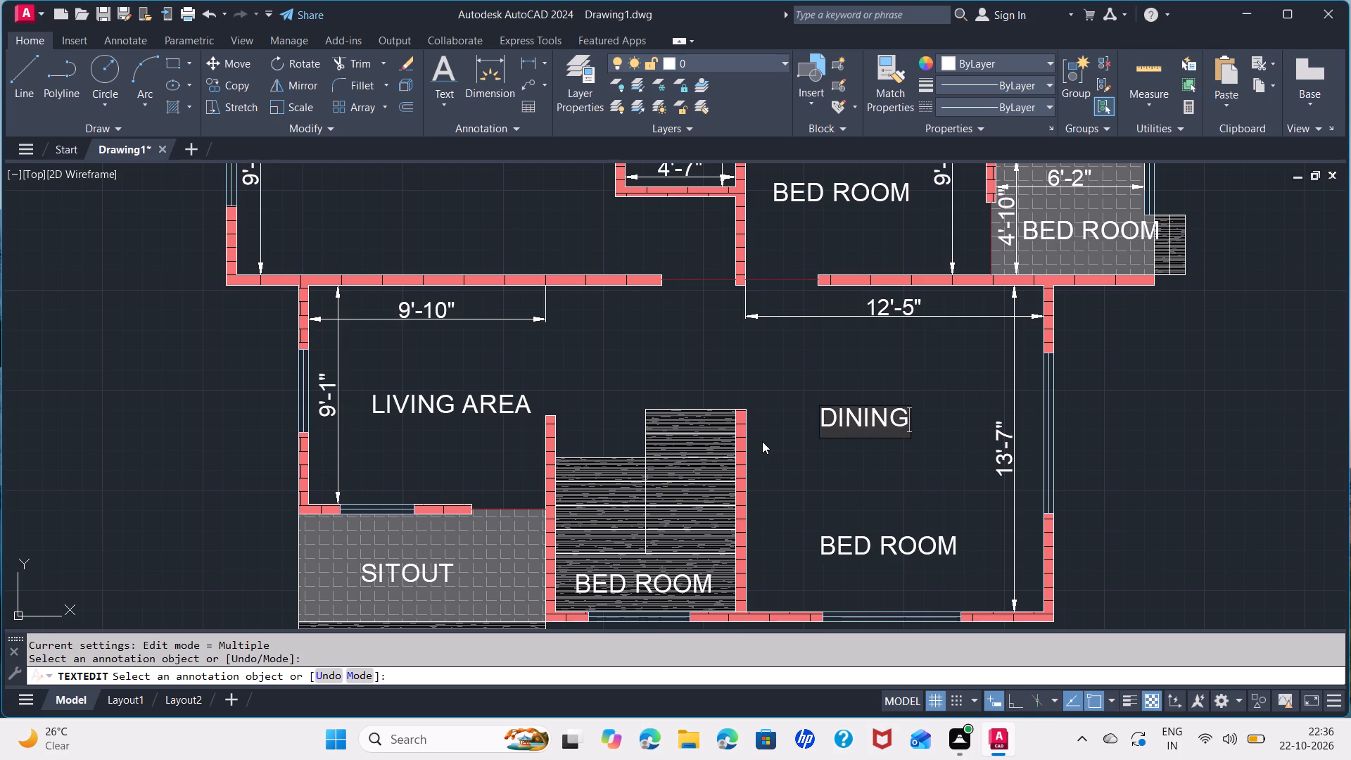
key(space)
text(AREA)
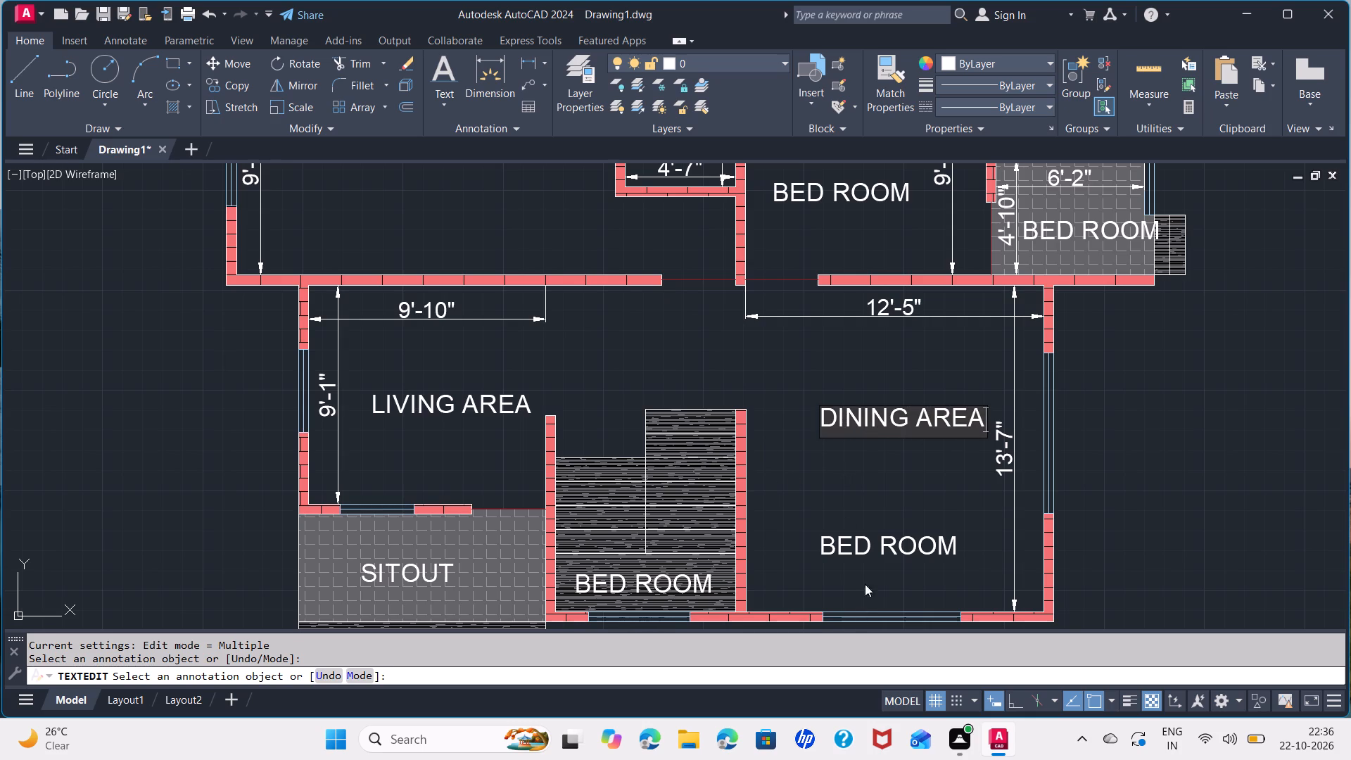
Change the southern BED ROOM label in the large southeast room to LIVING SPACE.
click(878, 562)
click(913, 547)
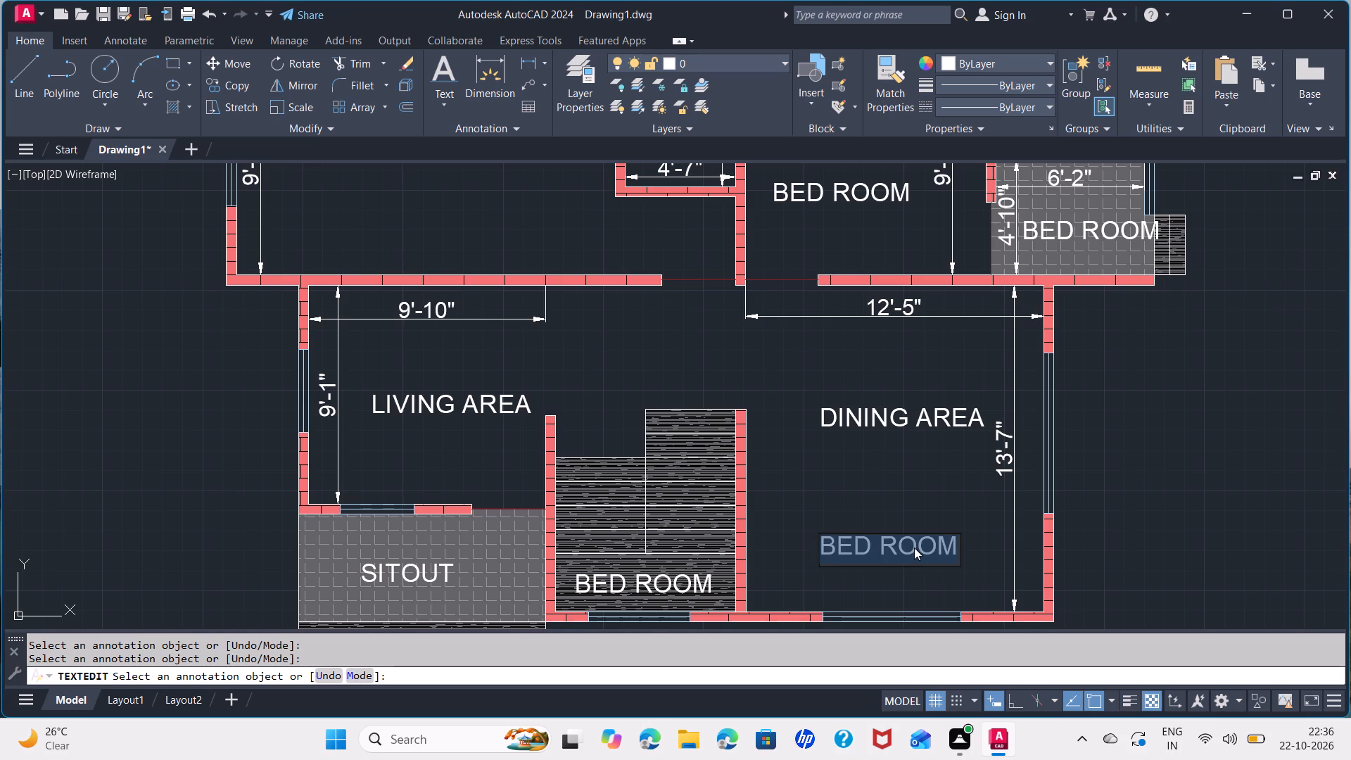
key(BackSpace)
text(LIVIN)
text(G SPACE)
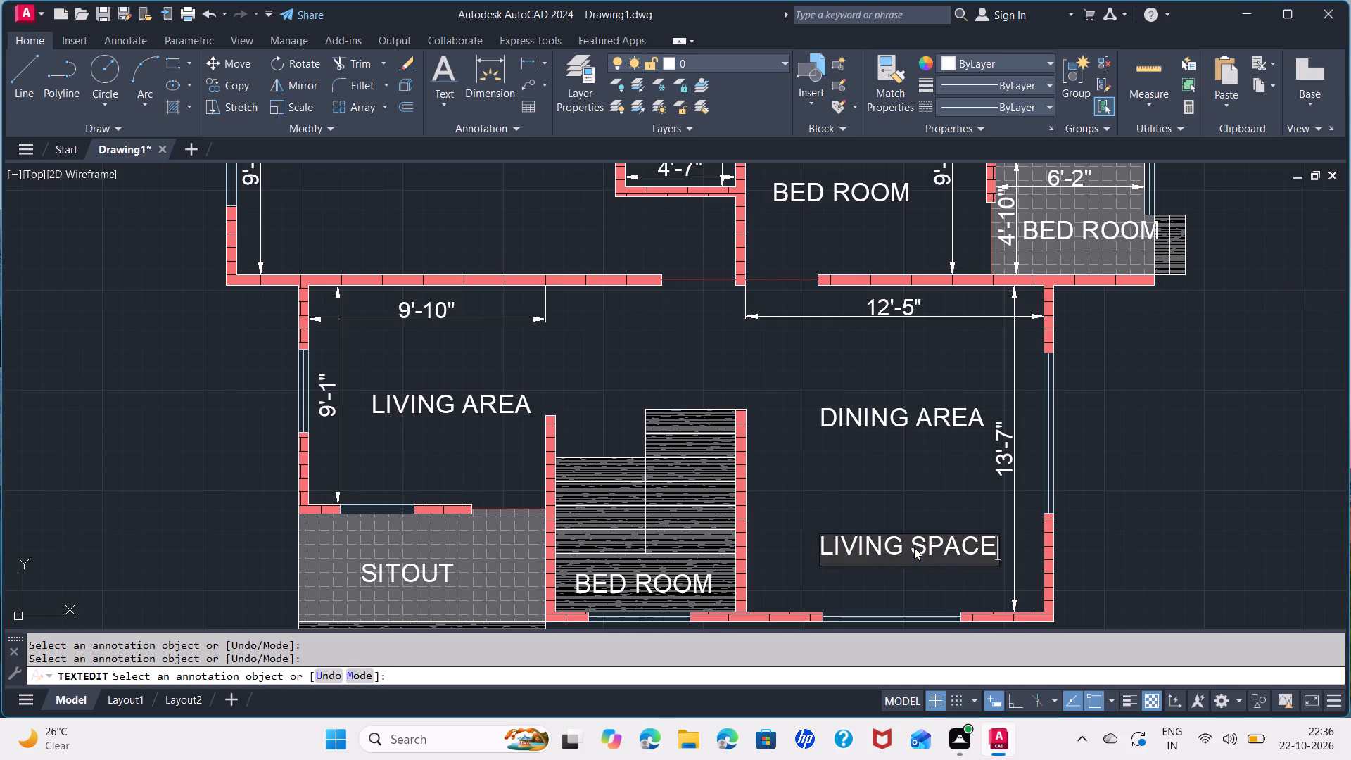
click(869, 493)
Change the BED ROOM label in the middle north room with the hatched counter to KITCHEN.
middle_drag(924, 348, 922, 414)
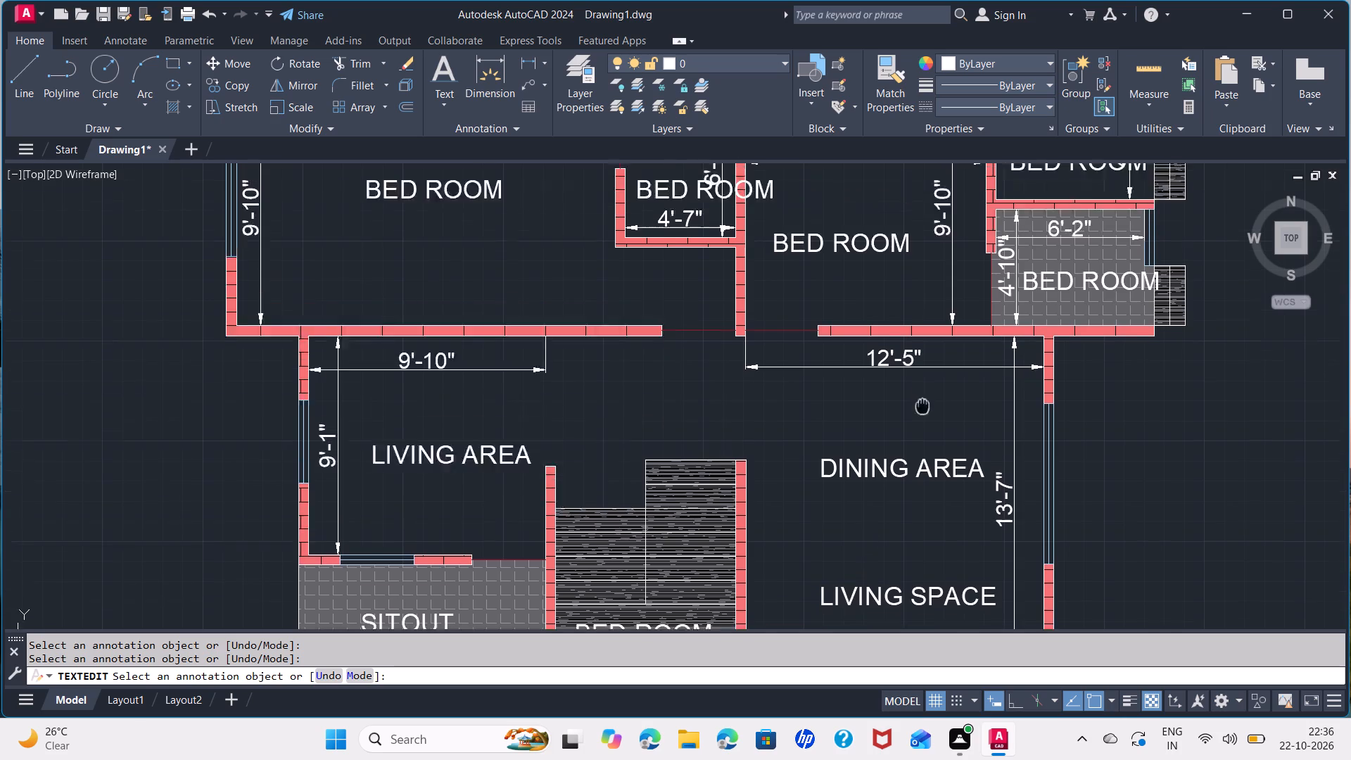
middle_drag(922, 414, 922, 489)
click(899, 327)
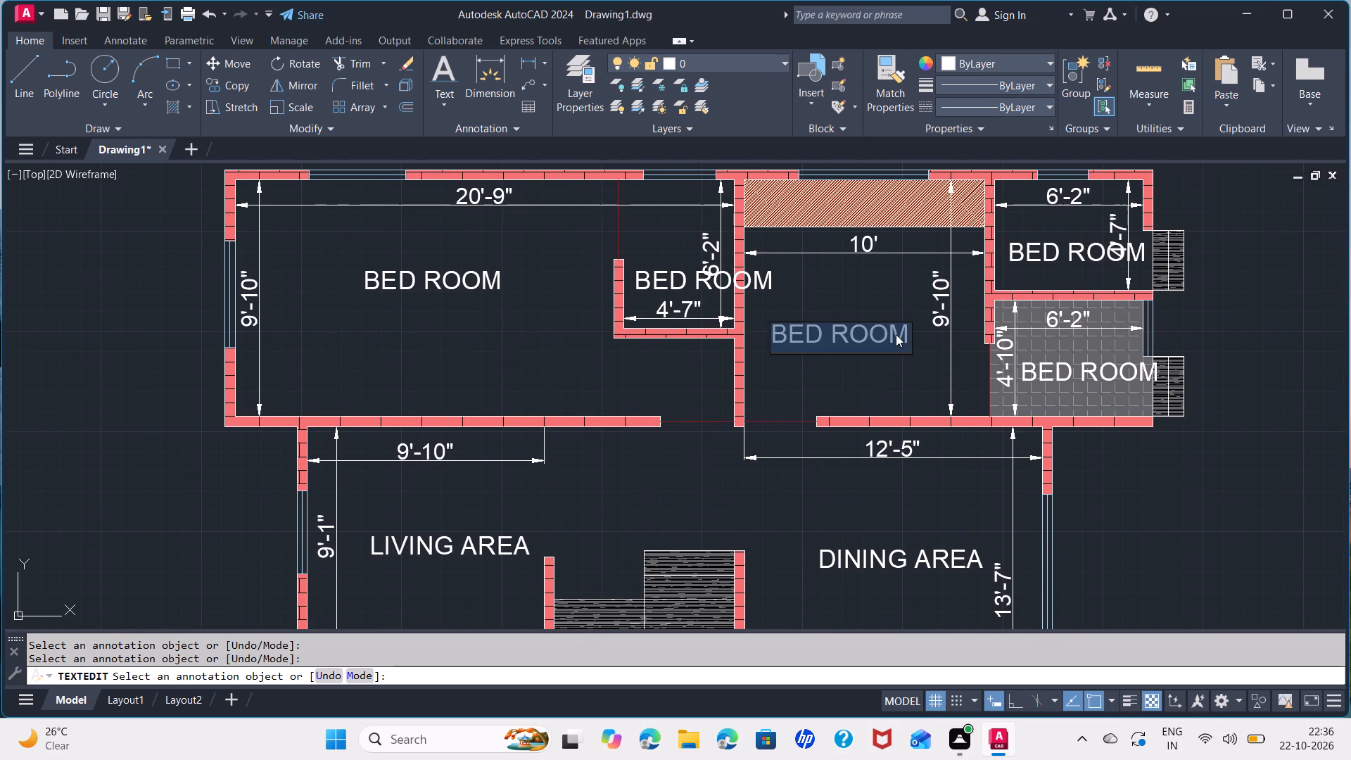
key(BackSpace)
text(KITCHEN)
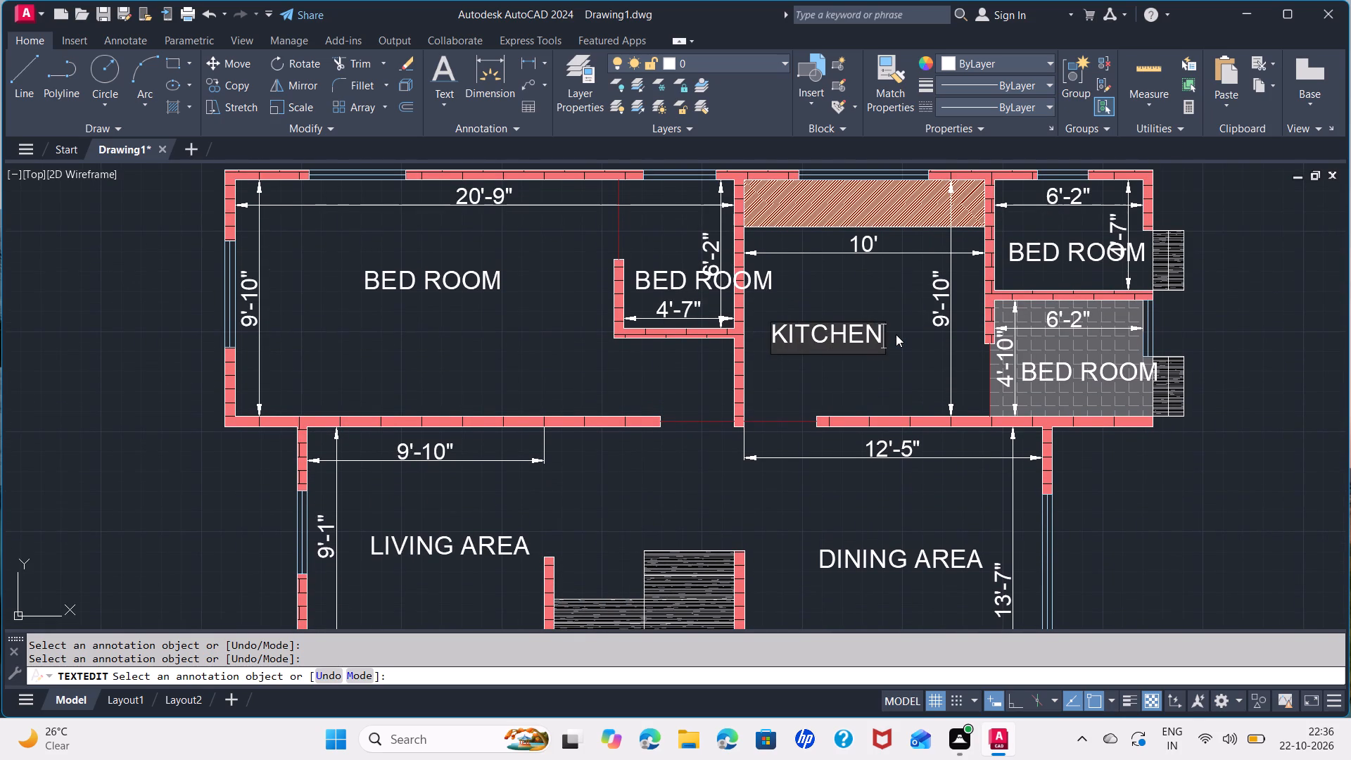
Change the BED ROOM label in the tiled east room to BALCONY.
click(1051, 370)
click(1063, 380)
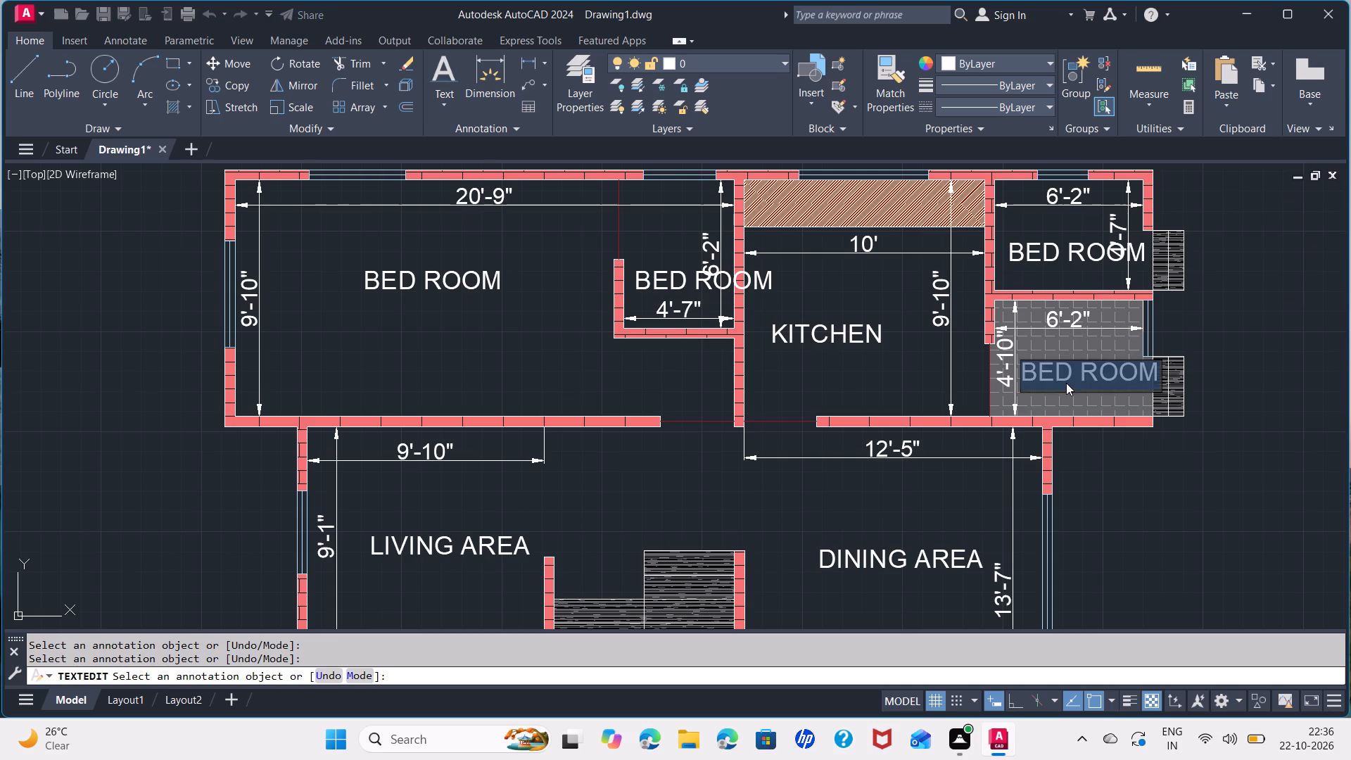
key(BackSpace)
text(BALCONY)
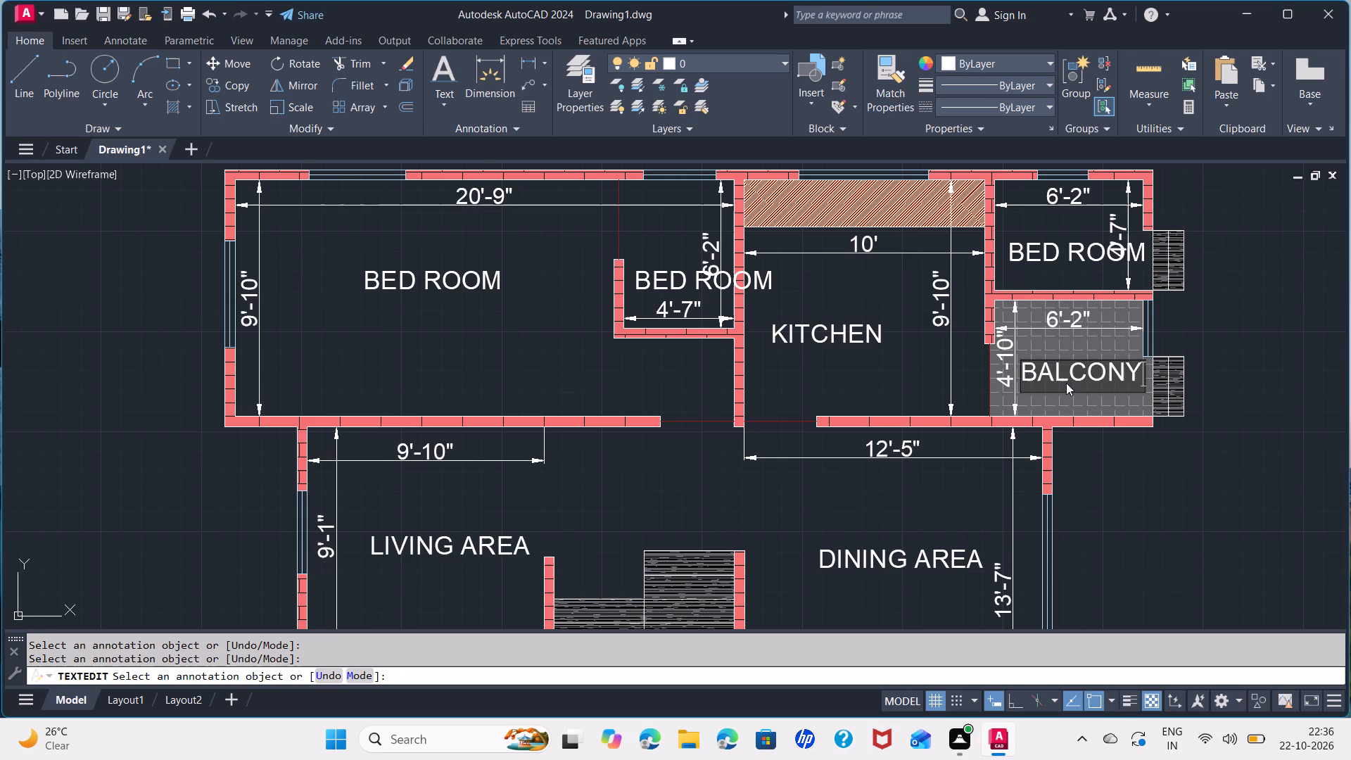
Change the BED ROOM label in the small northeast room to TOILET.
click(1060, 257)
click(1049, 248)
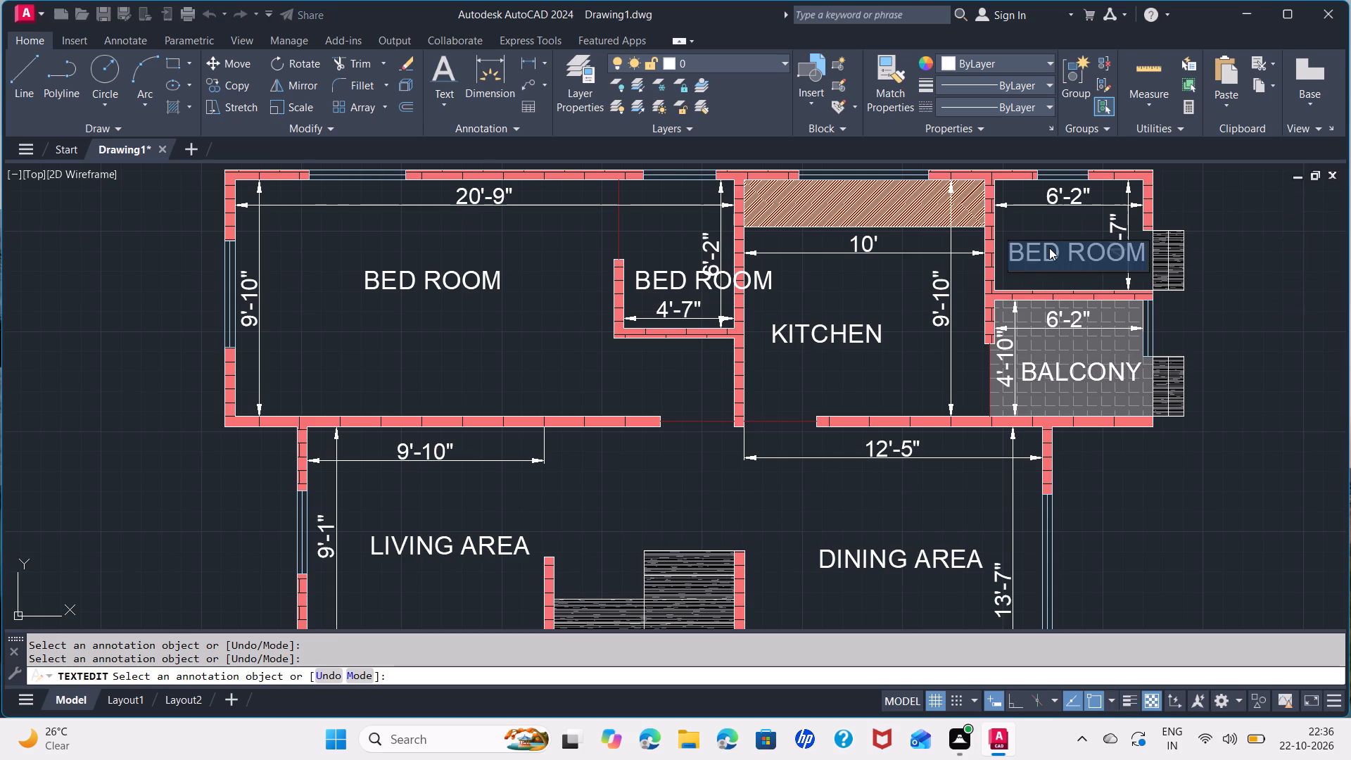
key(BackSpace)
text(TOILET)
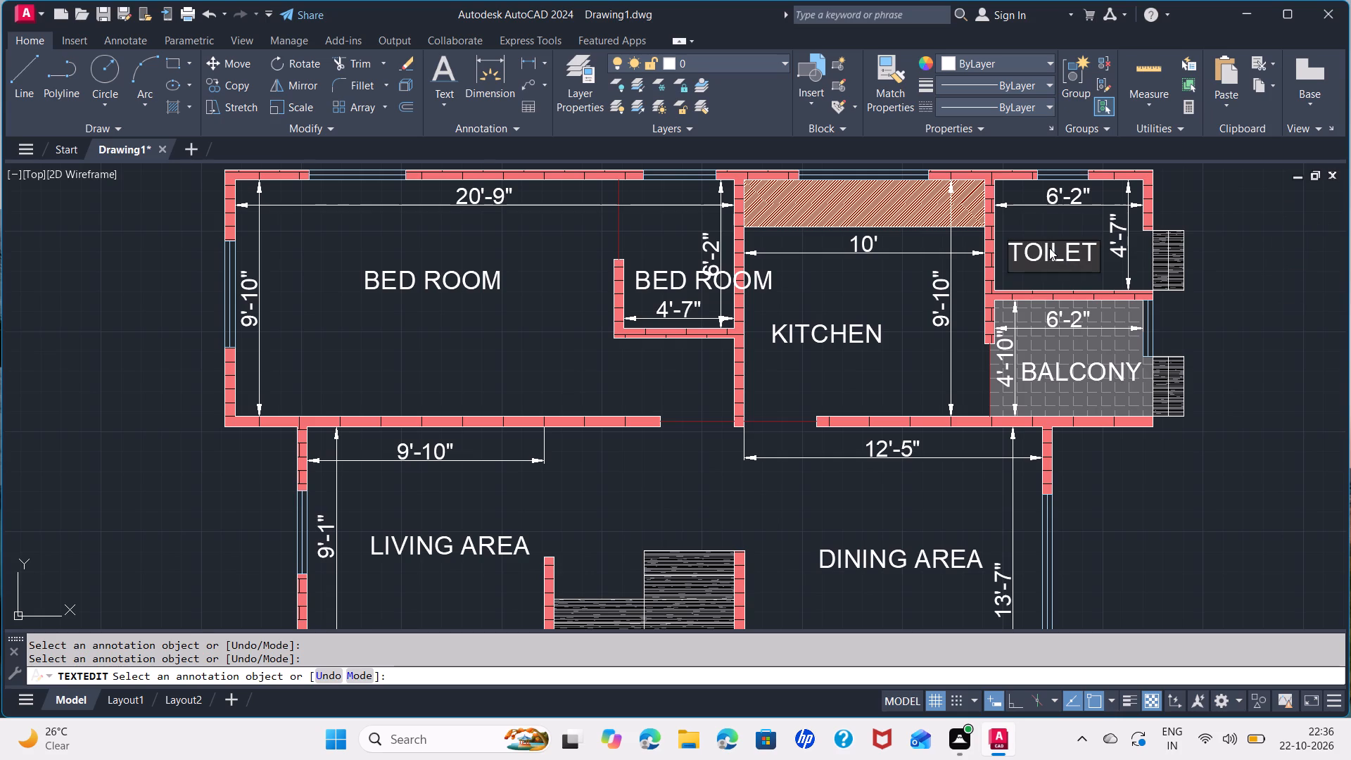
Change the BED ROOM label in the small inset room beside the northwest bedroom to TOILET.
click(652, 286)
click(659, 277)
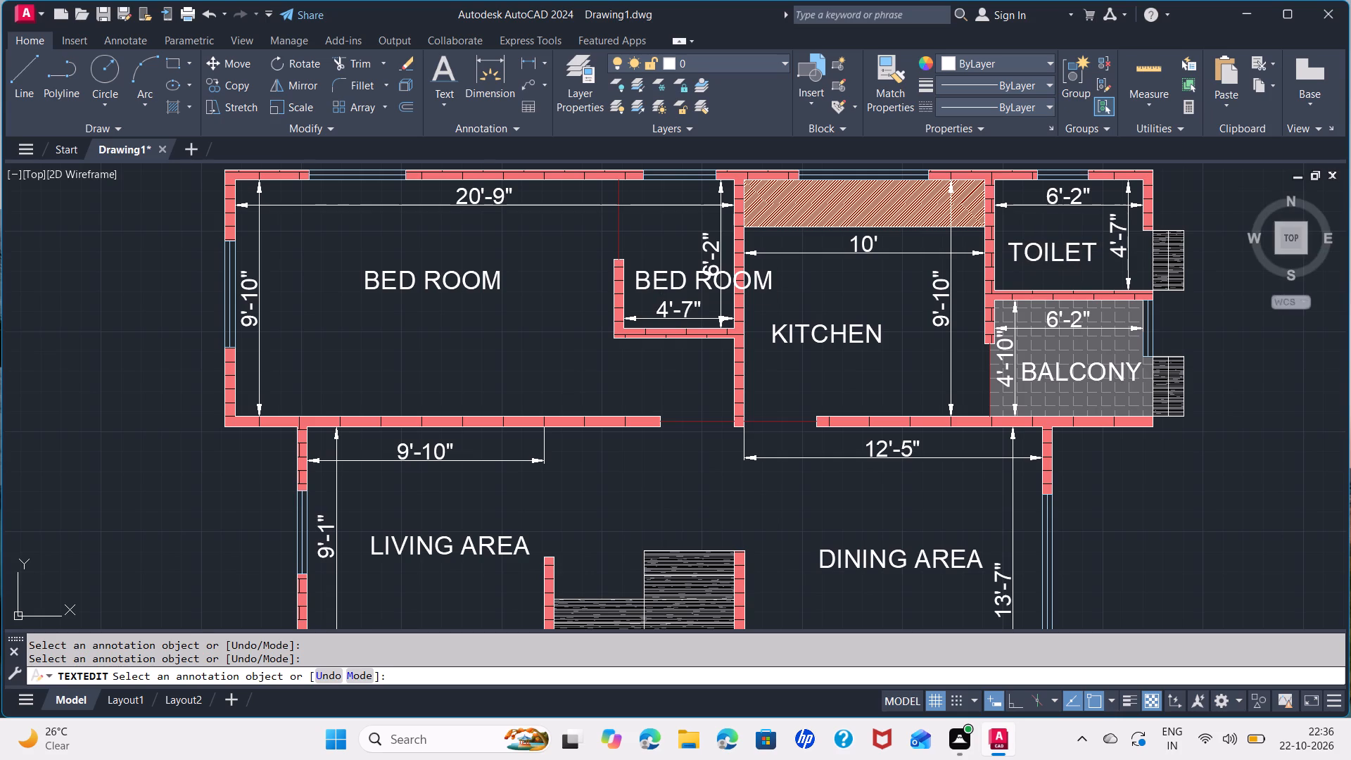
key(BackSpace)
text(TOILET)
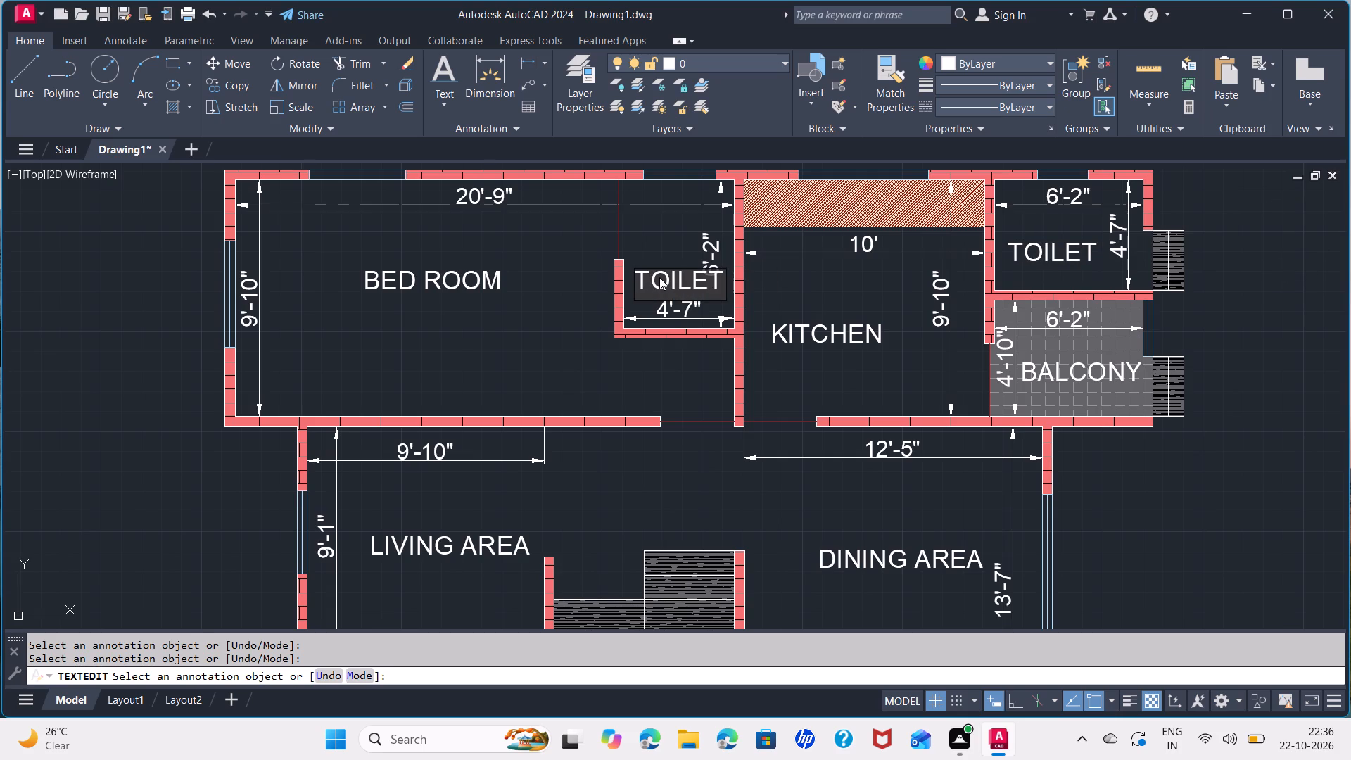
click(529, 338)
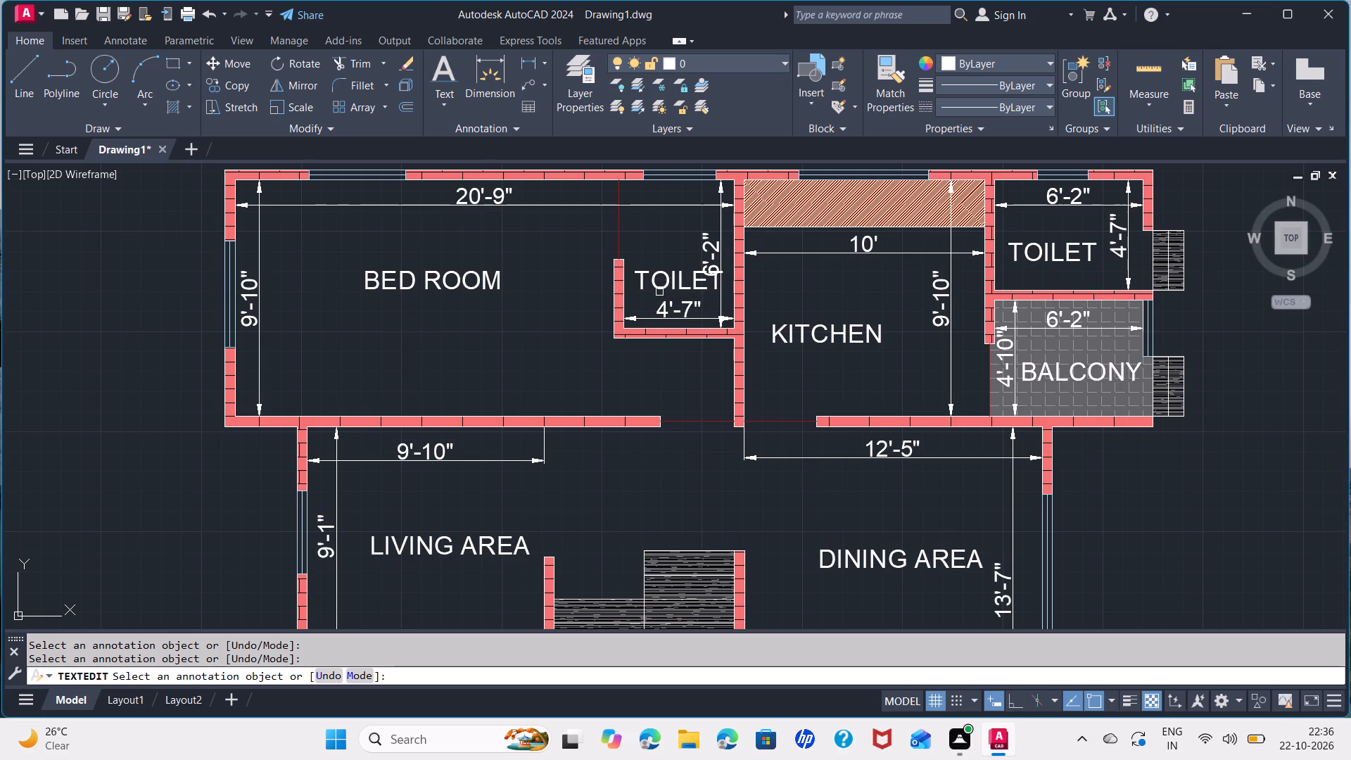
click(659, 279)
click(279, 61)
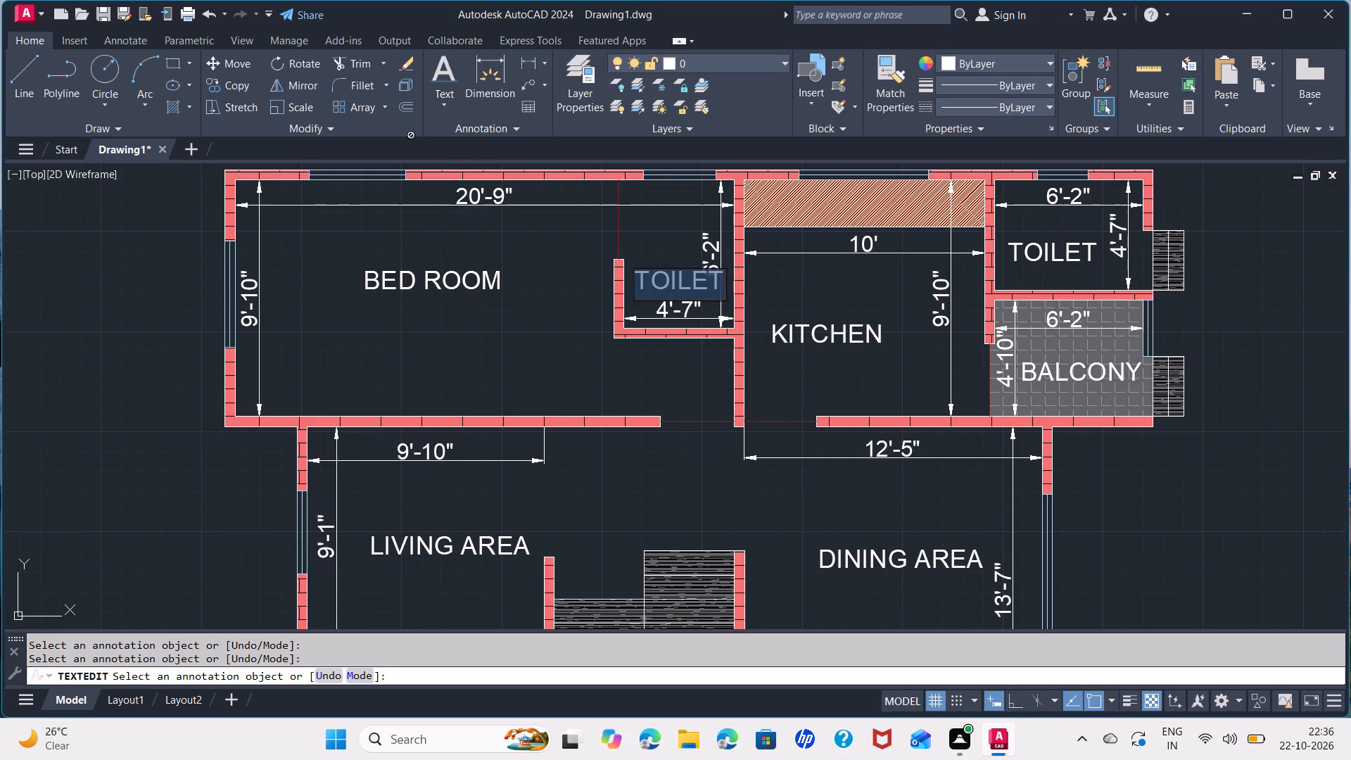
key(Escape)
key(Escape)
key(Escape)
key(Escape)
Rotate the inset room's TOILET label to read vertically upward about its lower-left end, with Ortho on.
click(657, 283)
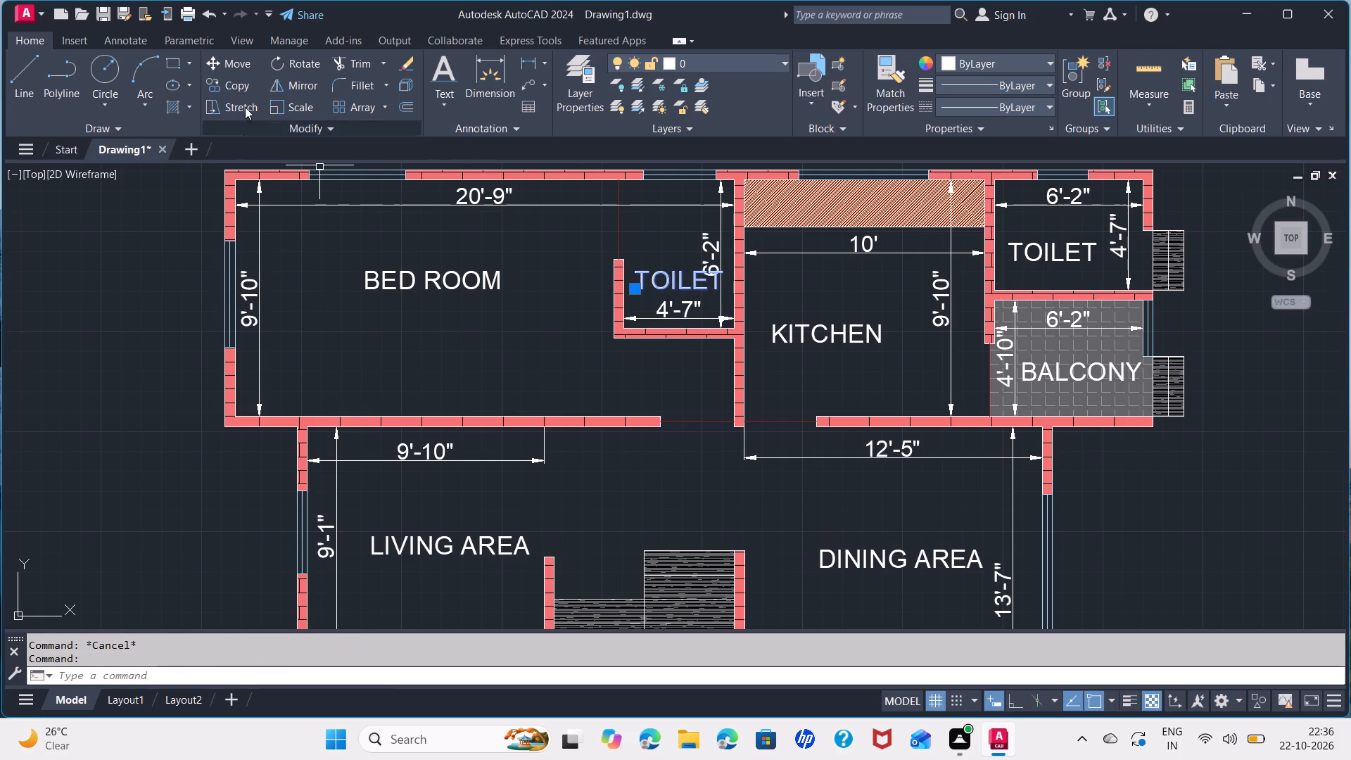
click(281, 63)
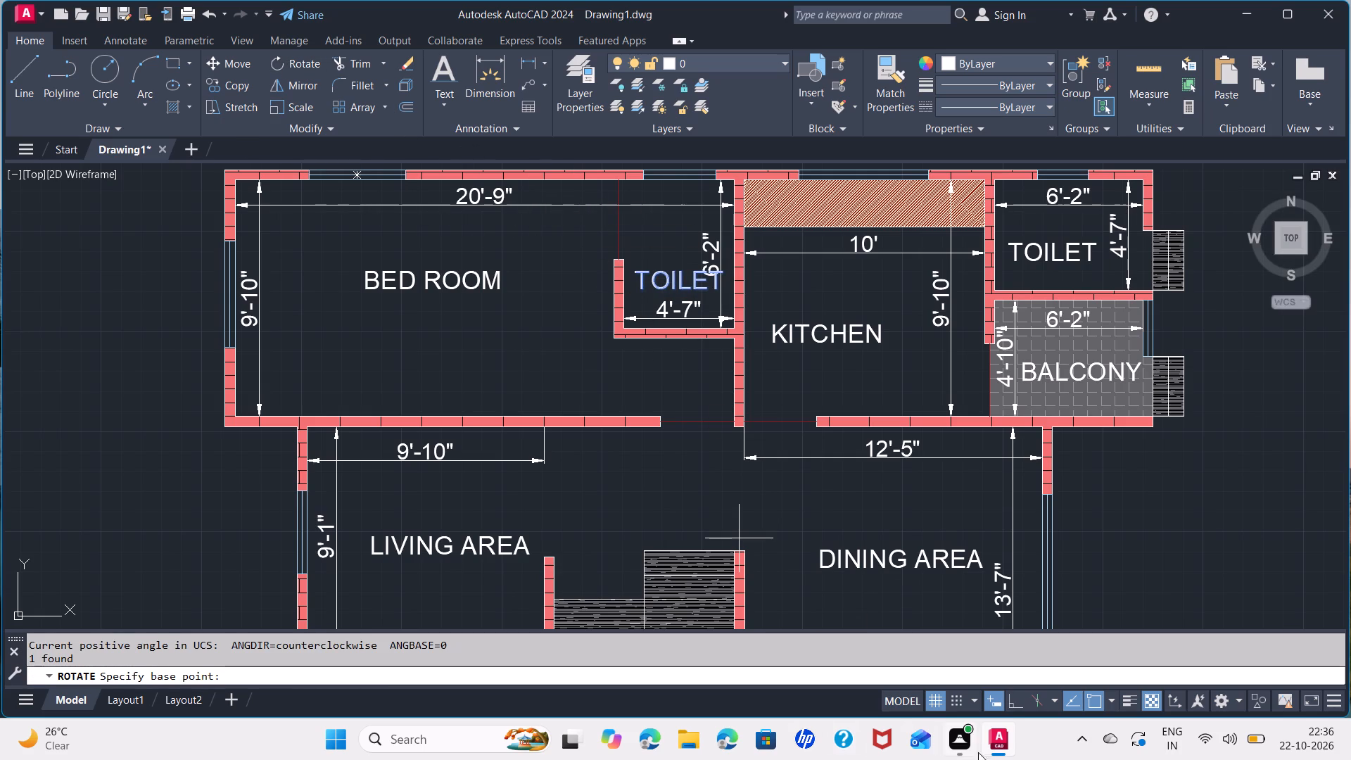
click(1018, 705)
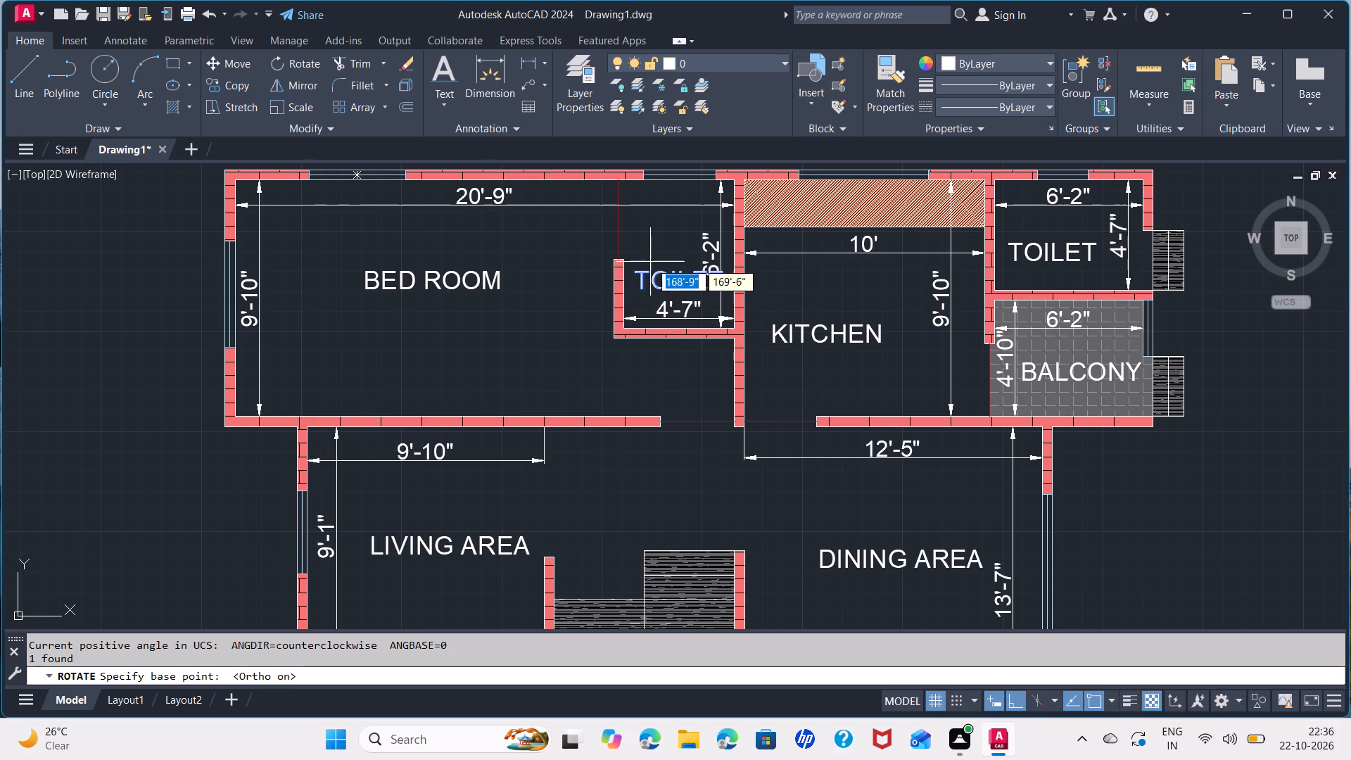
click(640, 292)
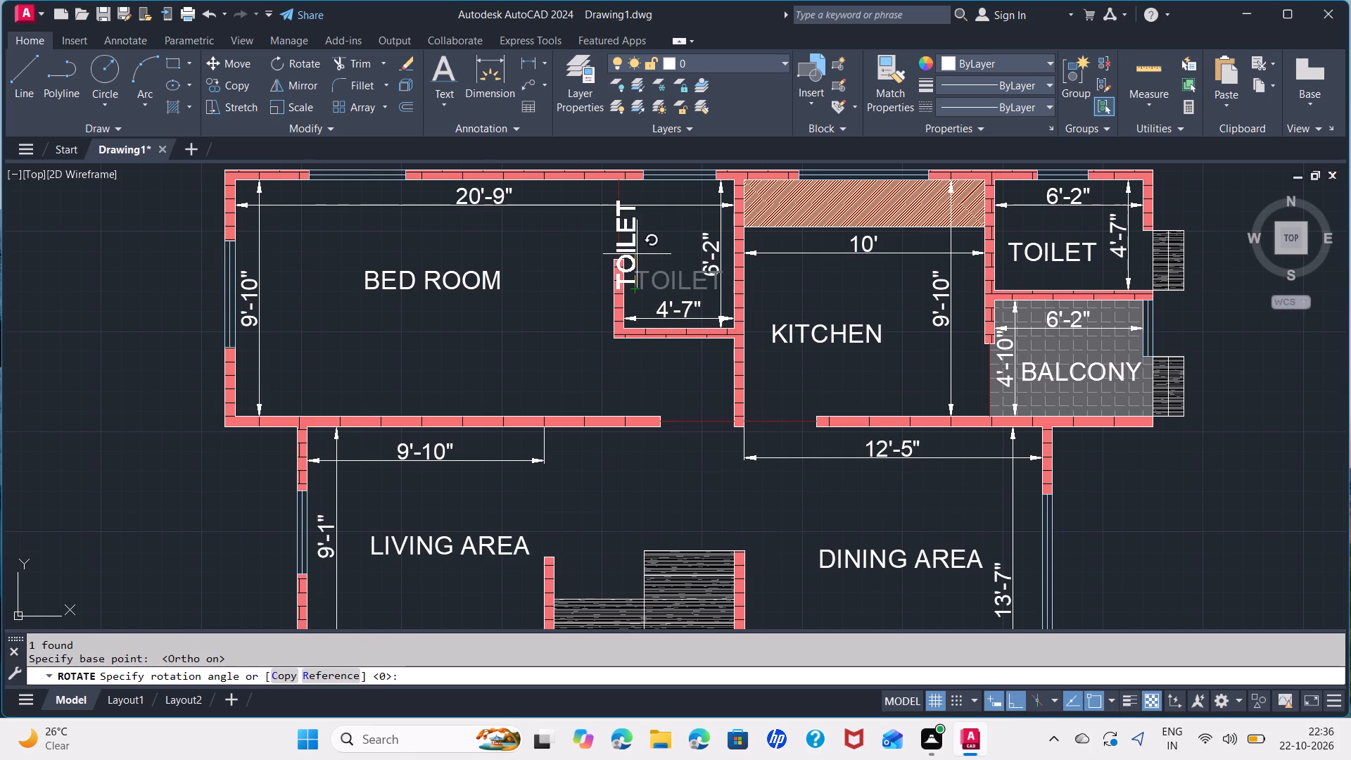
click(642, 234)
key(Escape)
Move the vertical TOILET label east off the partition wall, into the middle of the inset room.
click(633, 236)
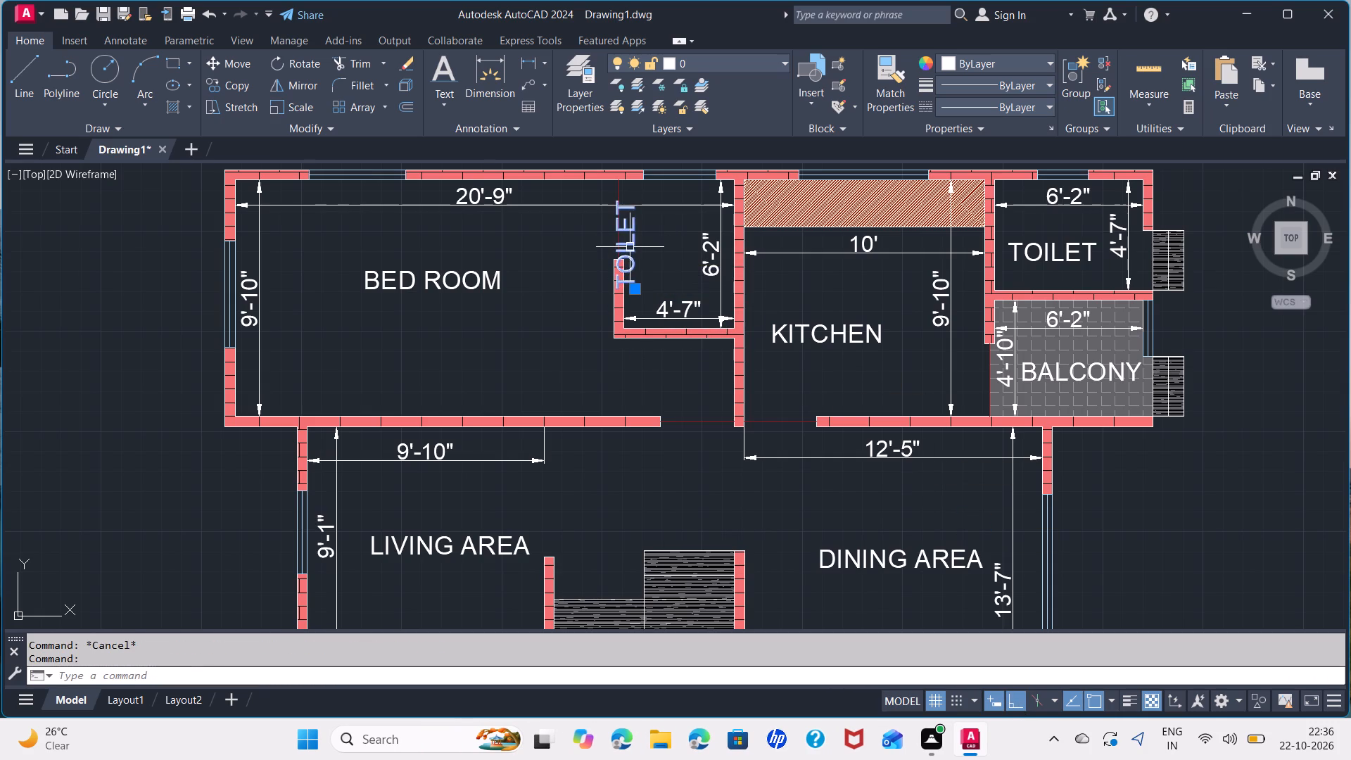
drag(630, 246, 668, 251)
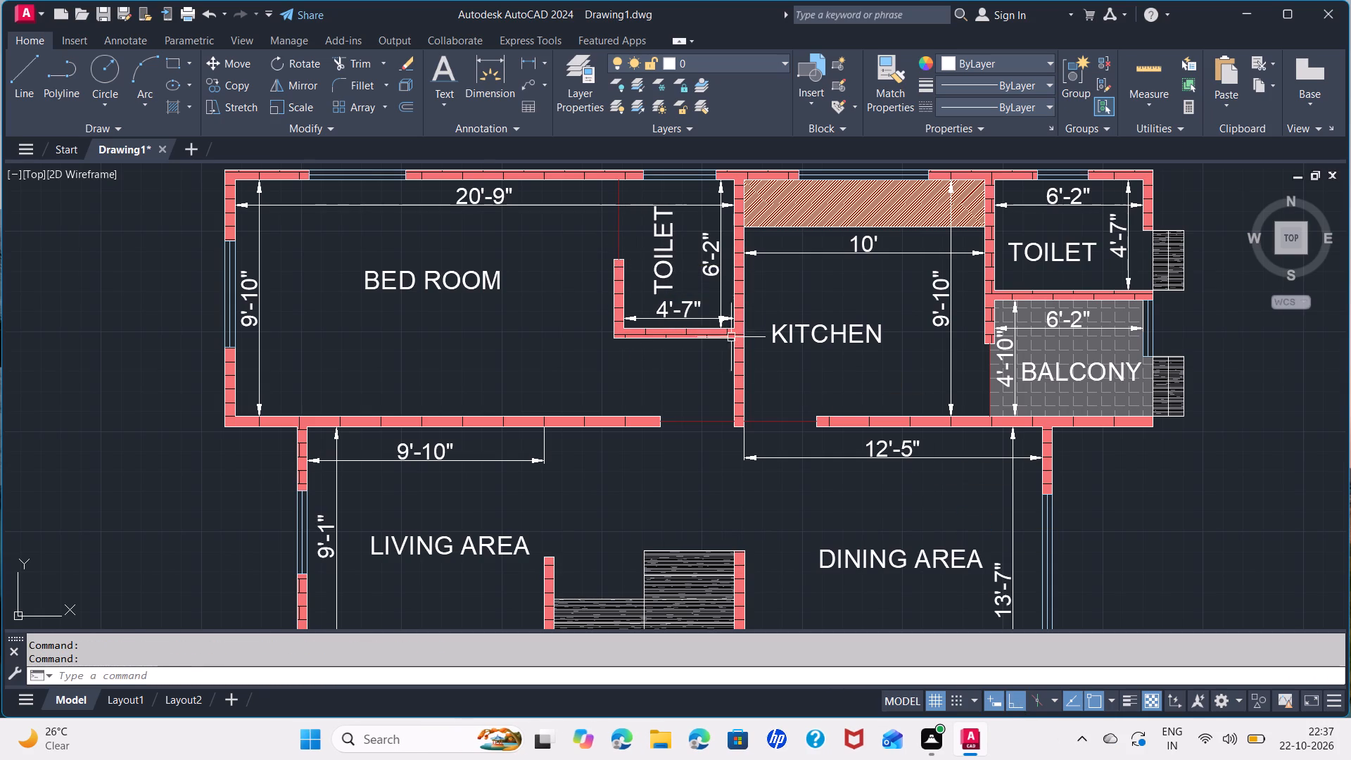
Nudge the KITCHEN label northeast, and shift the northeast TOILET and BALCONY labels slightly within their rooms.
click(817, 331)
drag(838, 332, 873, 312)
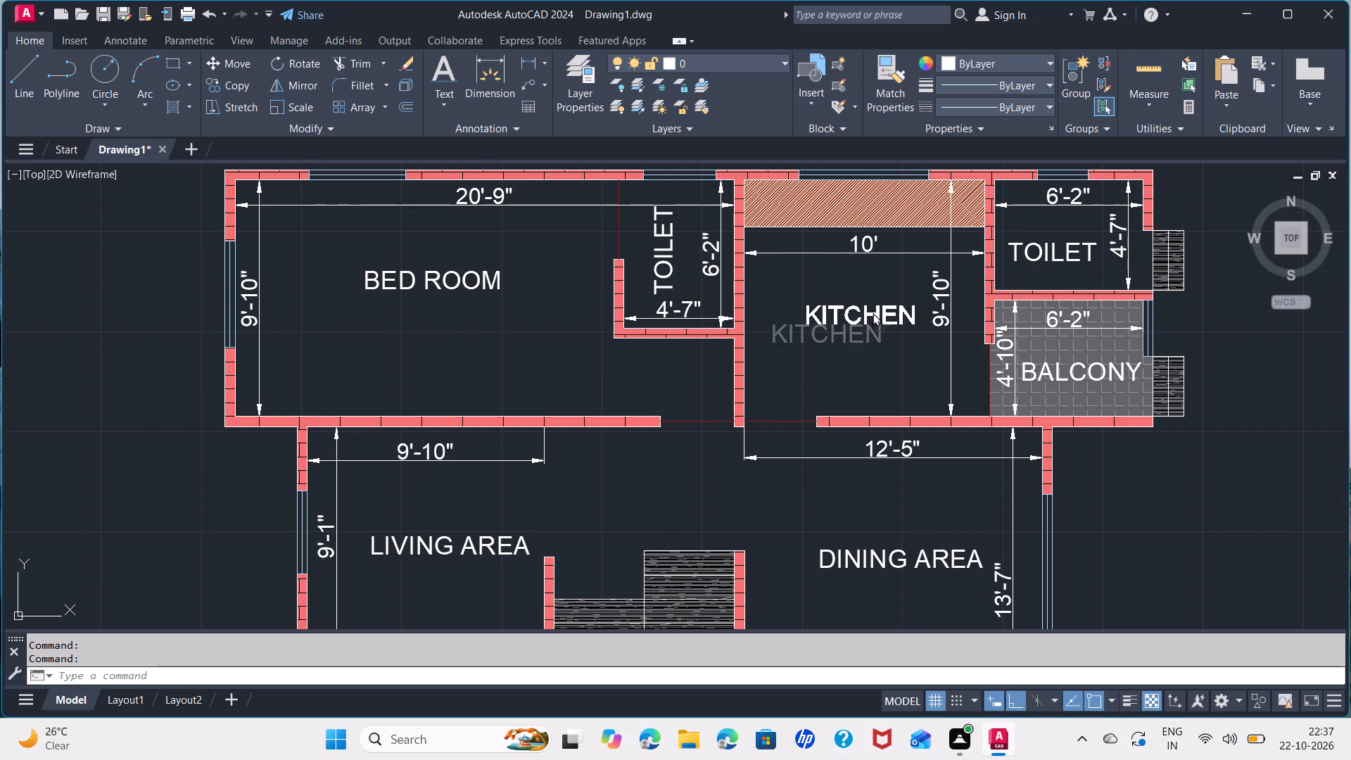
drag(873, 312, 857, 310)
click(1050, 255)
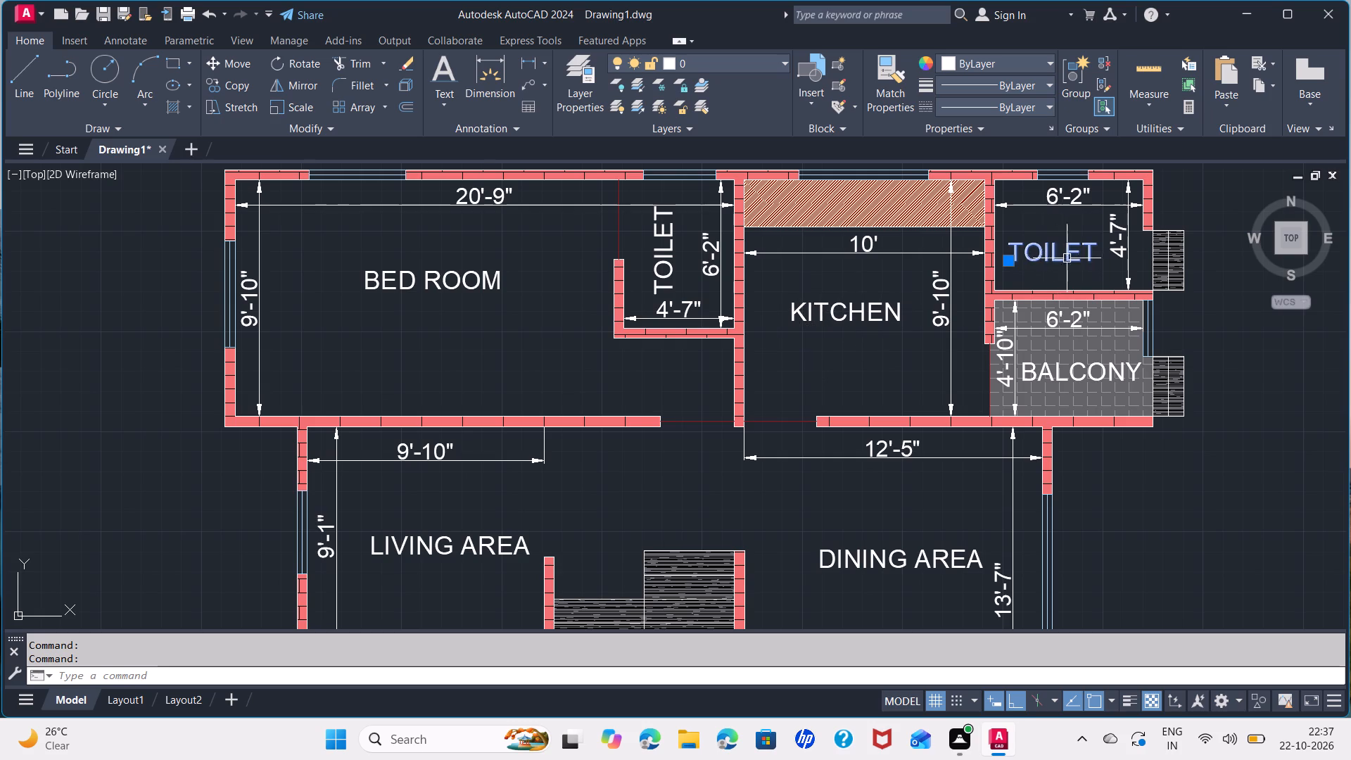
click(1067, 255)
drag(1068, 373, 1080, 357)
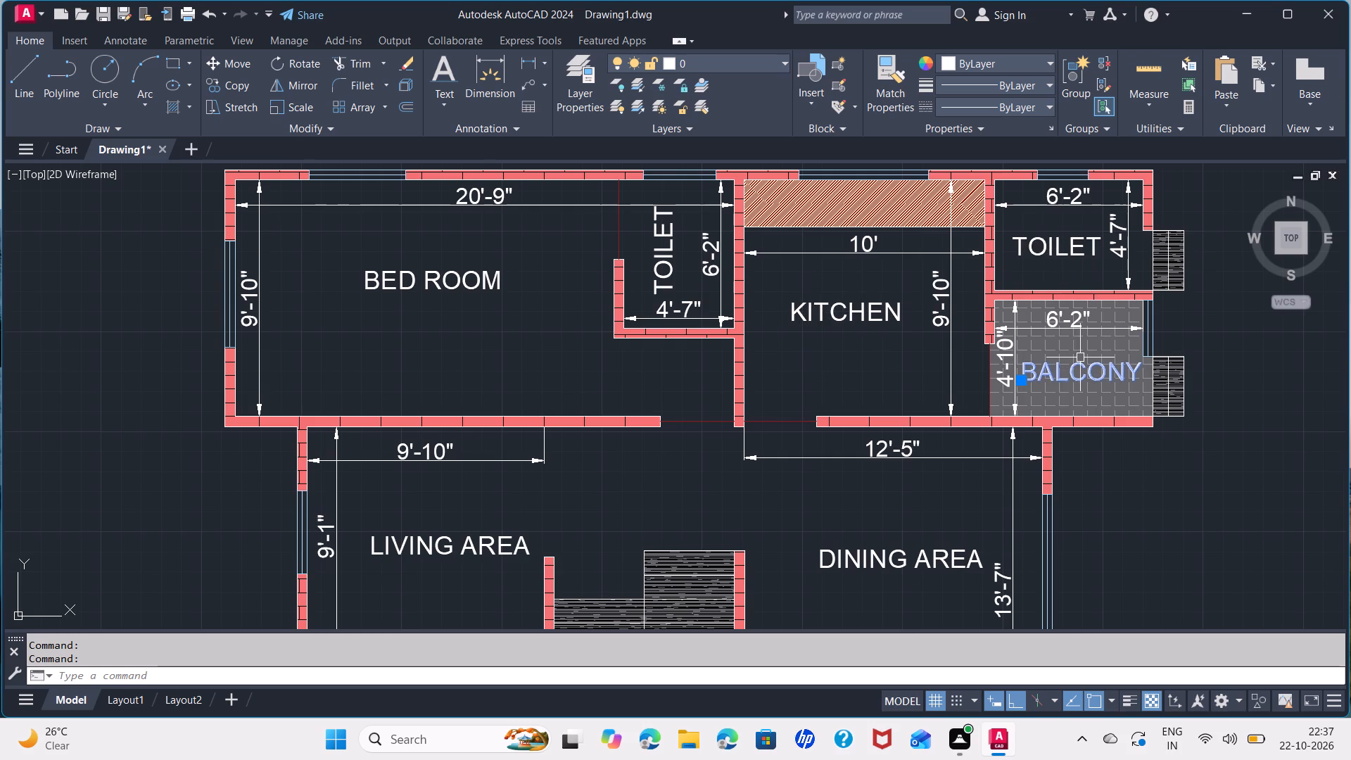
drag(1080, 357, 1092, 365)
click(1079, 369)
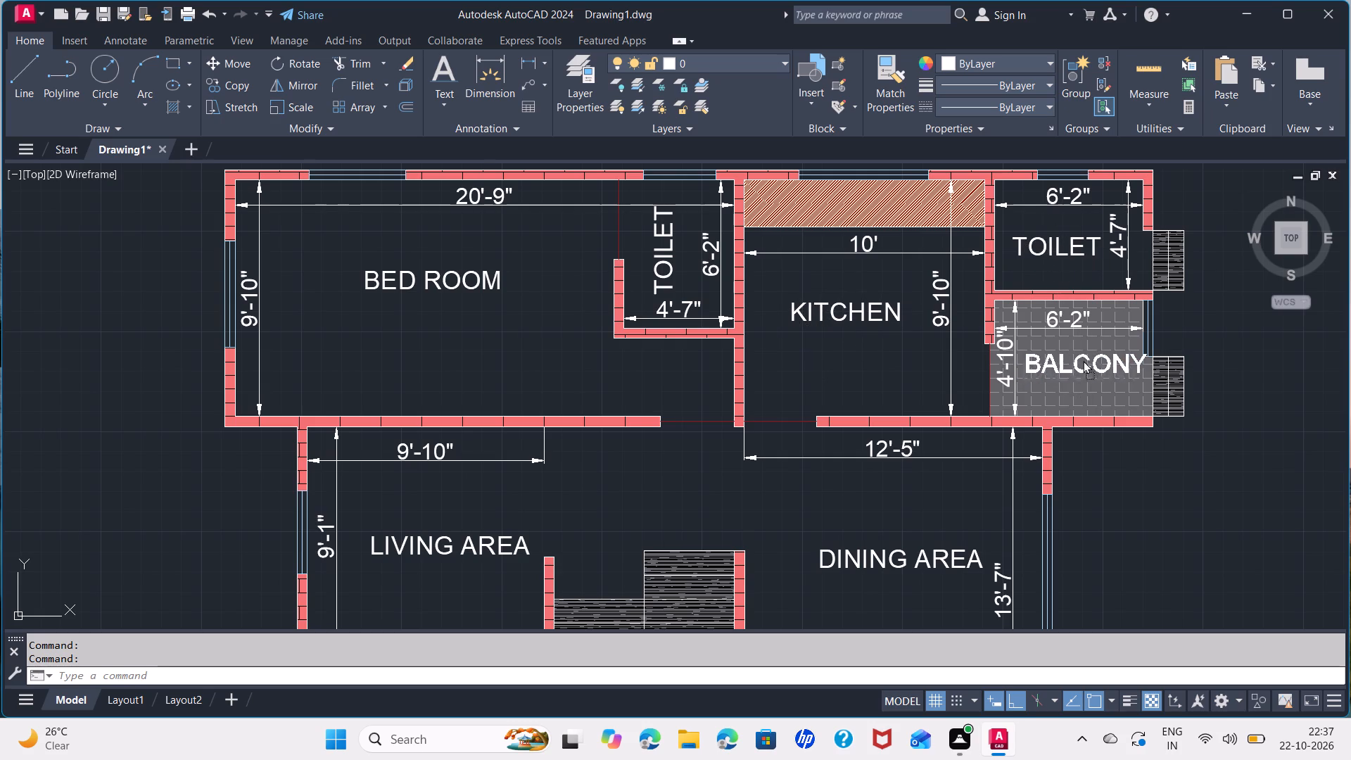
Nudge the DINING AREA label north and the LIVING SPACE label west within the large southeast room.
middle_drag(911, 492, 896, 388)
click(893, 461)
drag(886, 462, 881, 441)
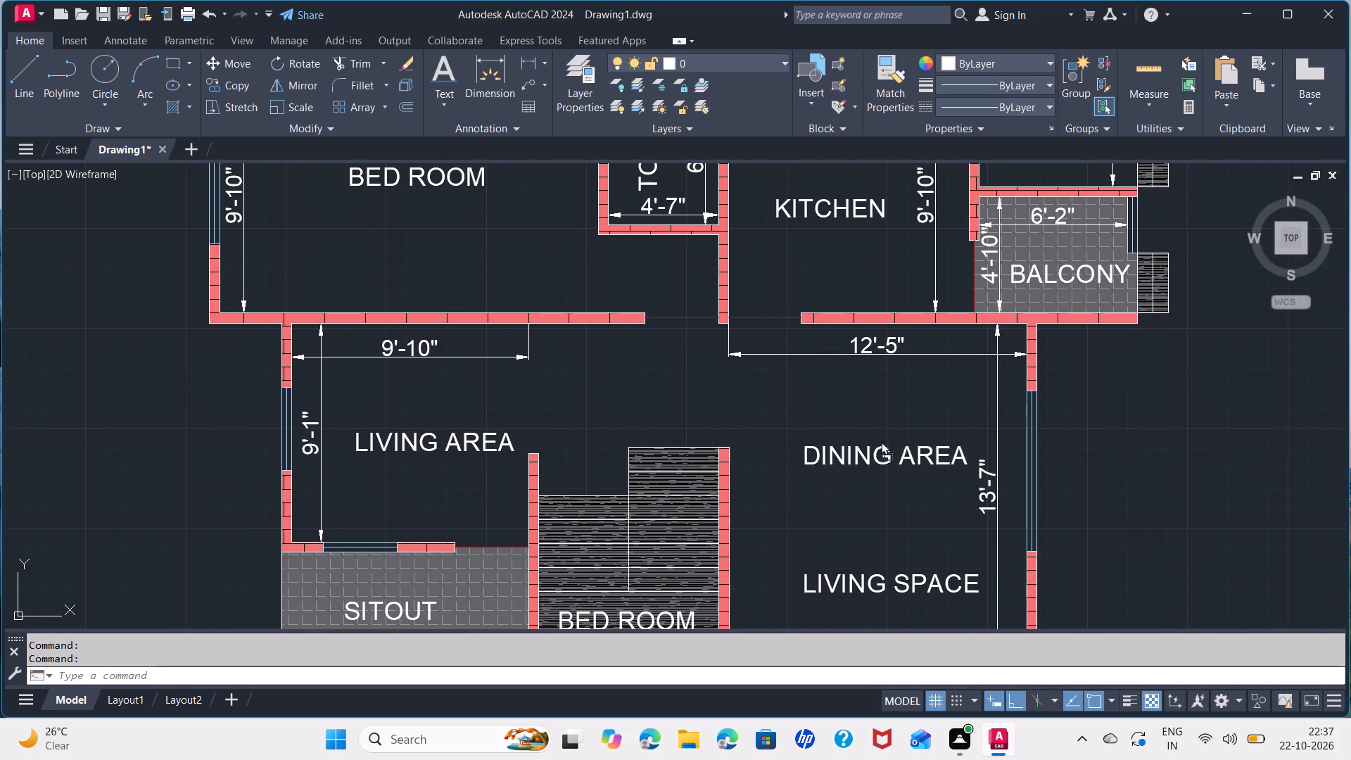
drag(881, 441, 873, 407)
middle_drag(875, 512, 841, 328)
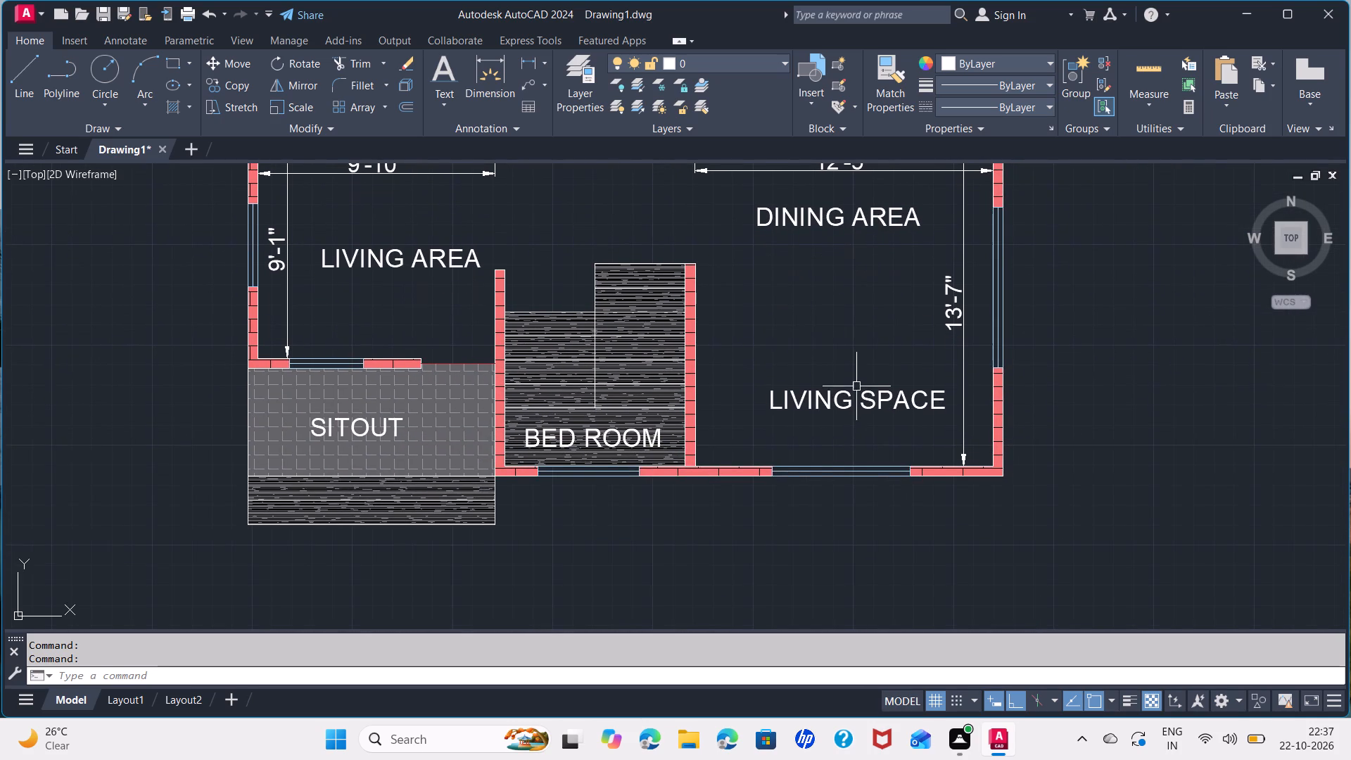
click(863, 397)
drag(868, 403, 844, 398)
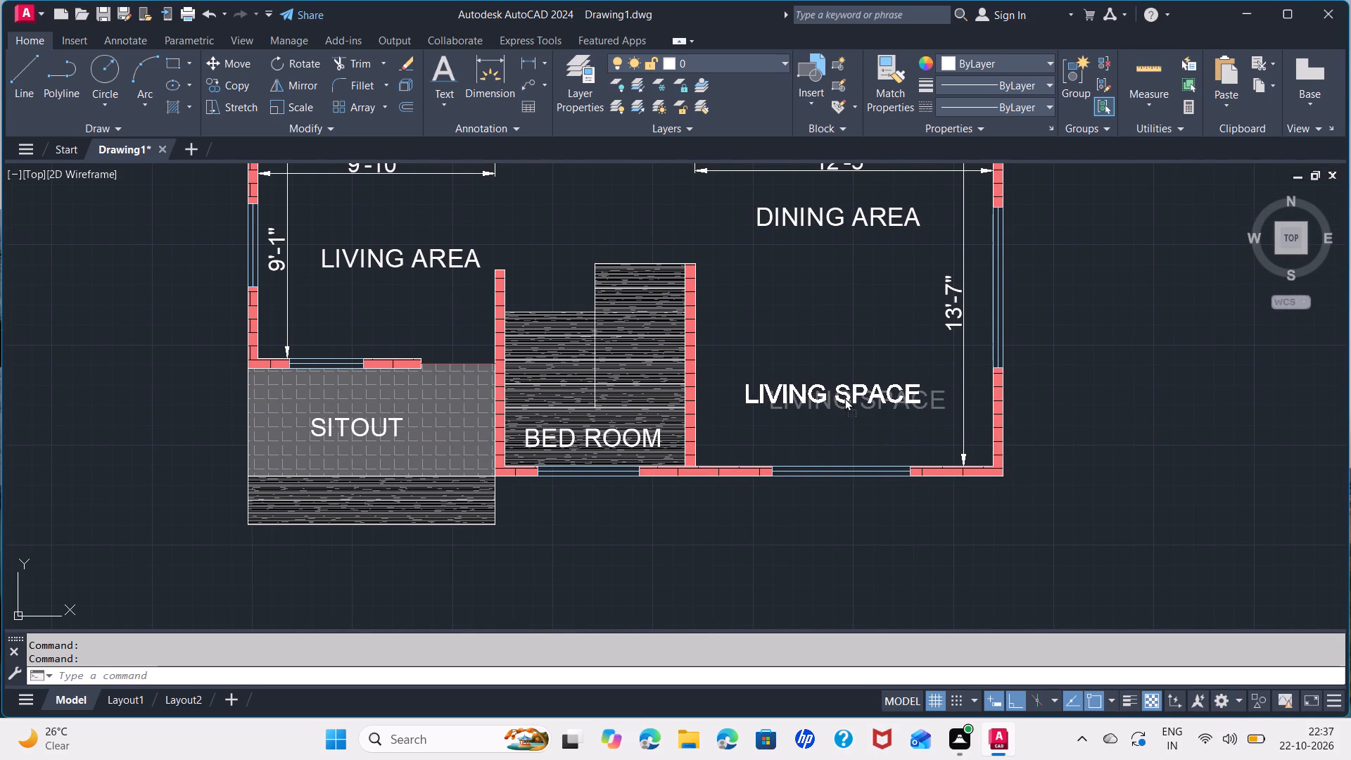
drag(844, 398, 846, 405)
Shift the SITOUT label slightly east on the porch and the LIVING AREA label slightly southwest within its room.
click(357, 426)
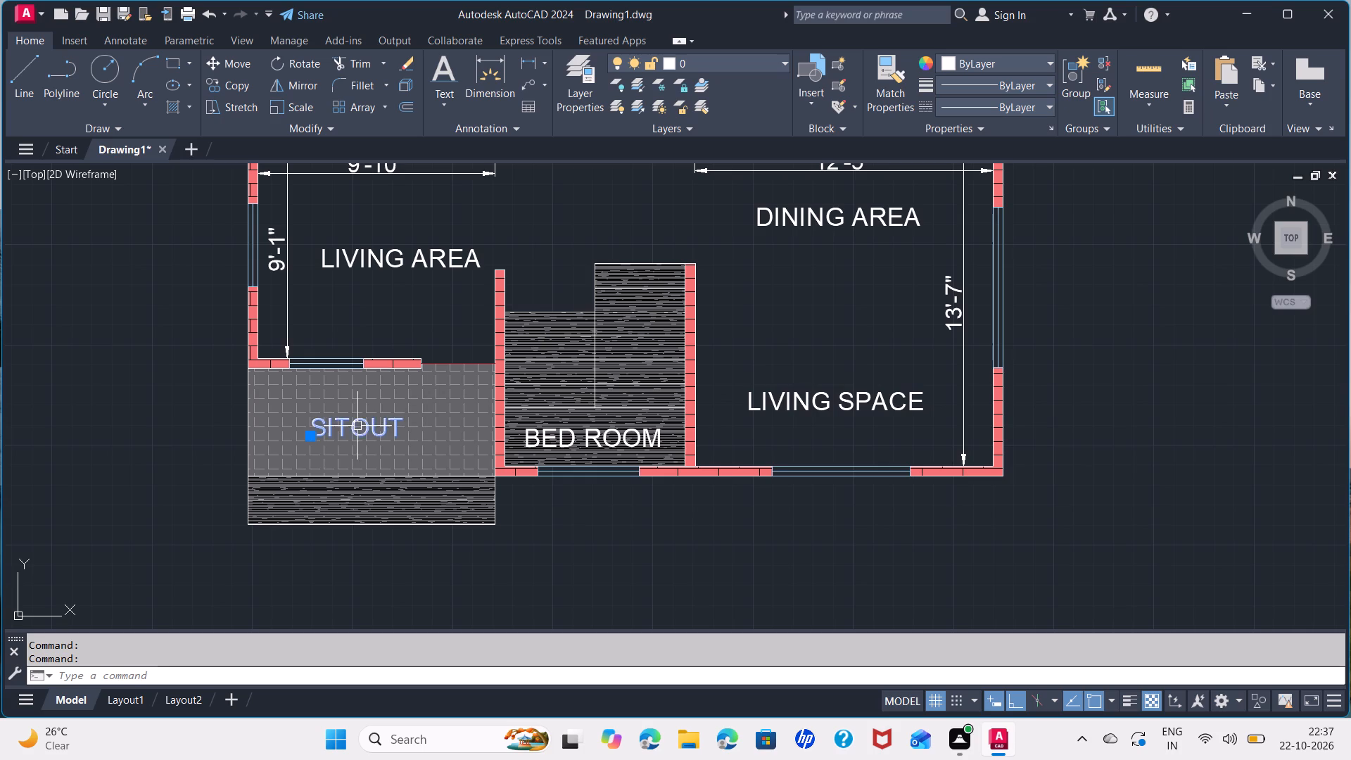
drag(363, 424, 376, 424)
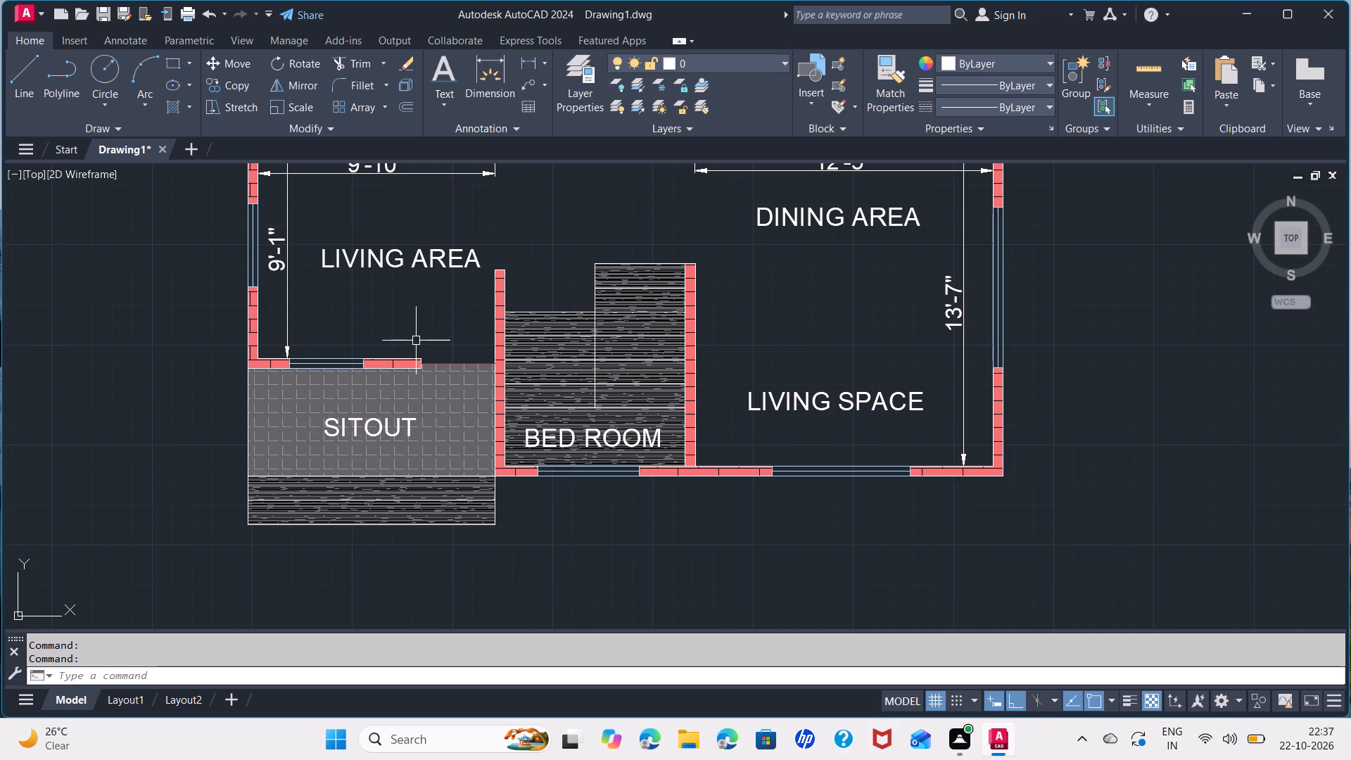
middle_drag(424, 339, 543, 444)
click(535, 362)
drag(533, 367, 522, 367)
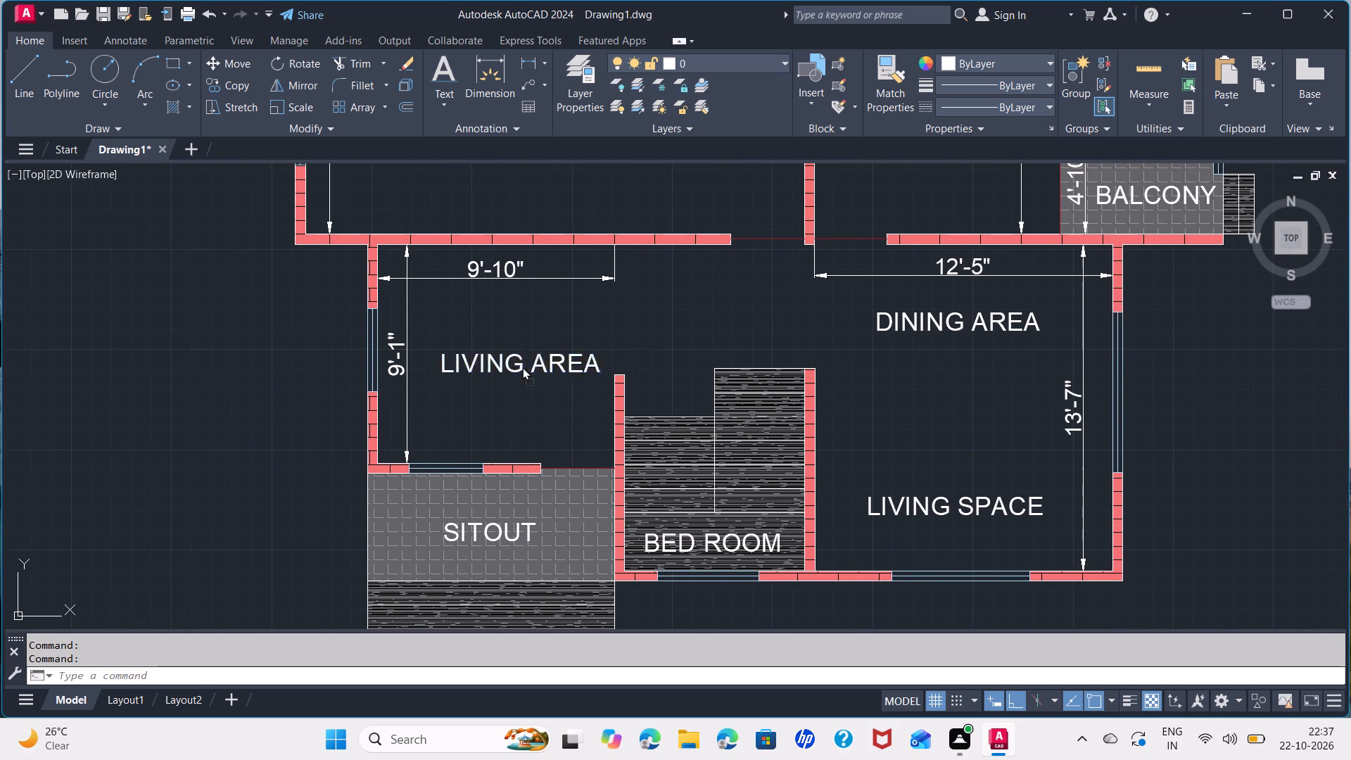
drag(522, 367, 524, 377)
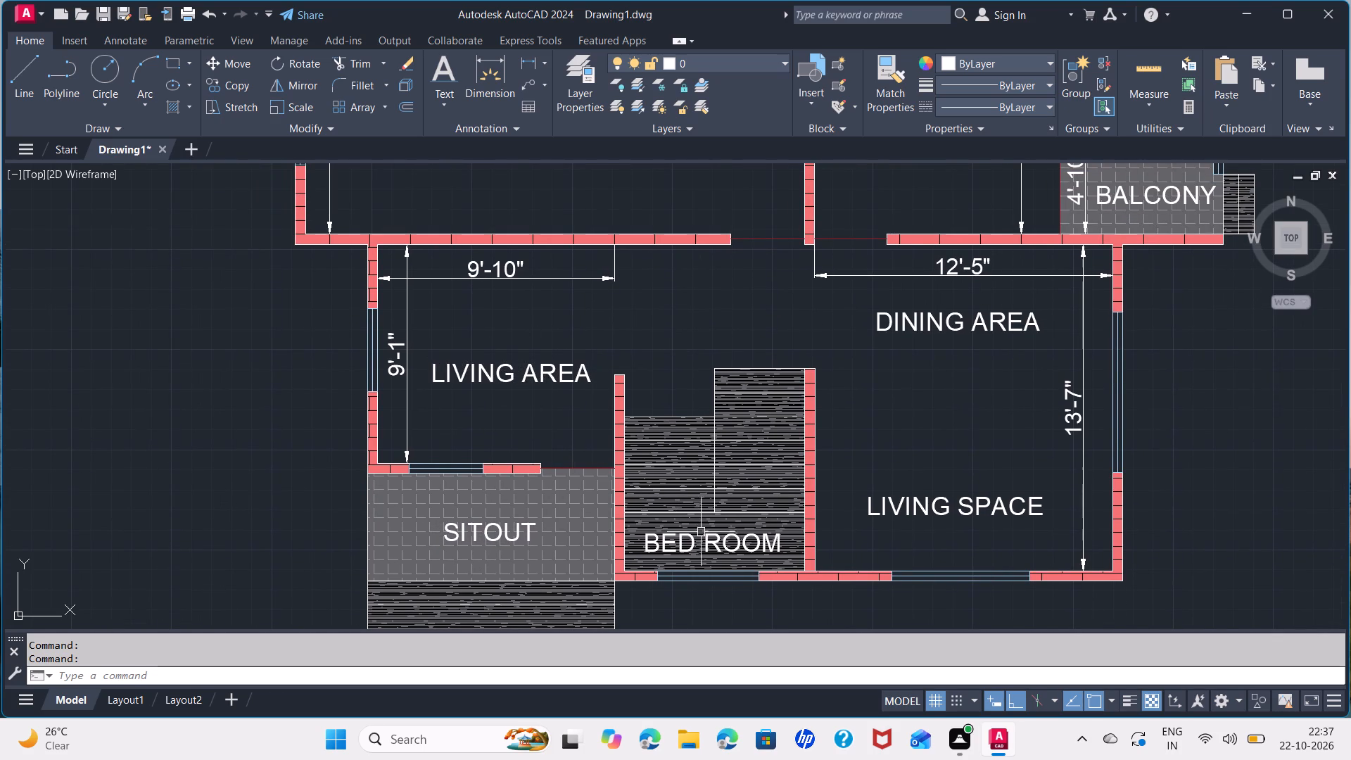
Change the BED ROOM label on the staircase to STAIRS.
click(702, 531)
click(704, 538)
double_click(728, 545)
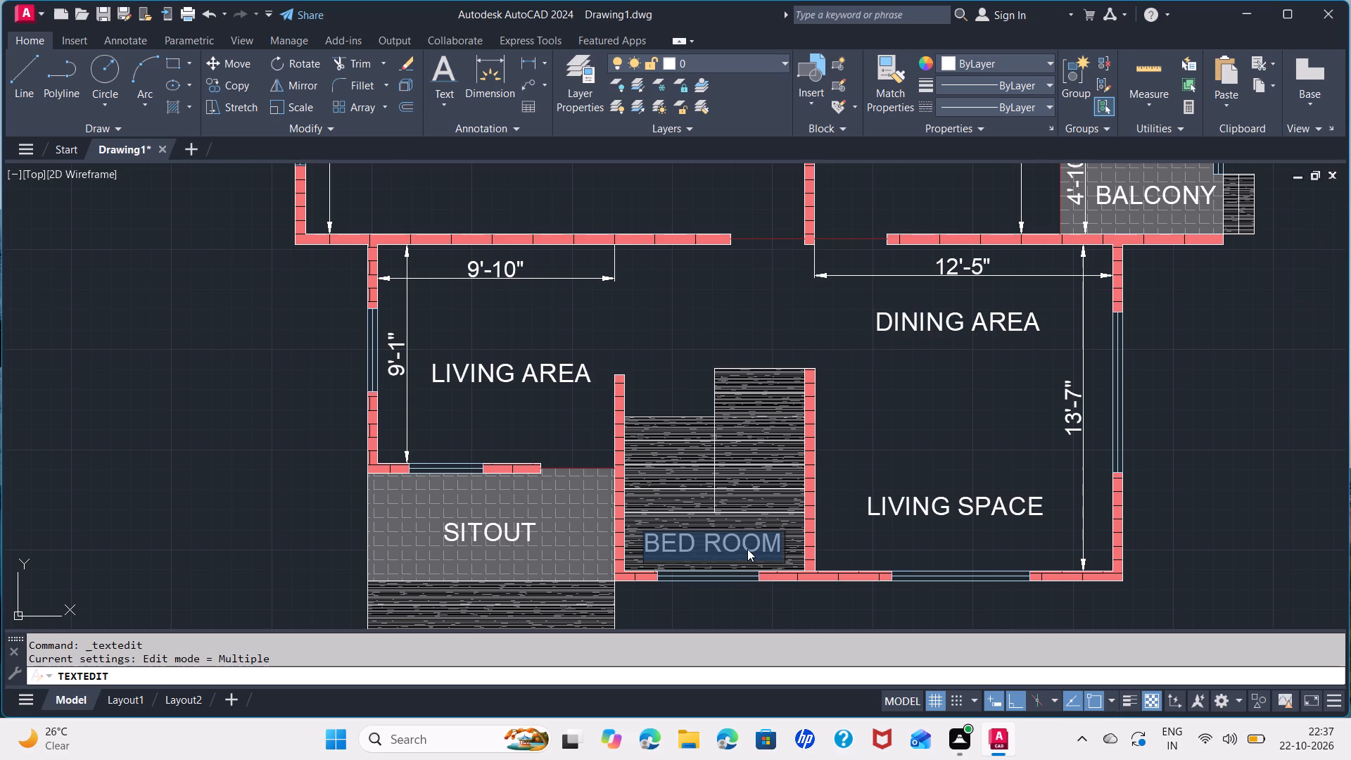
key(BackSpace)
text(STAIRS)
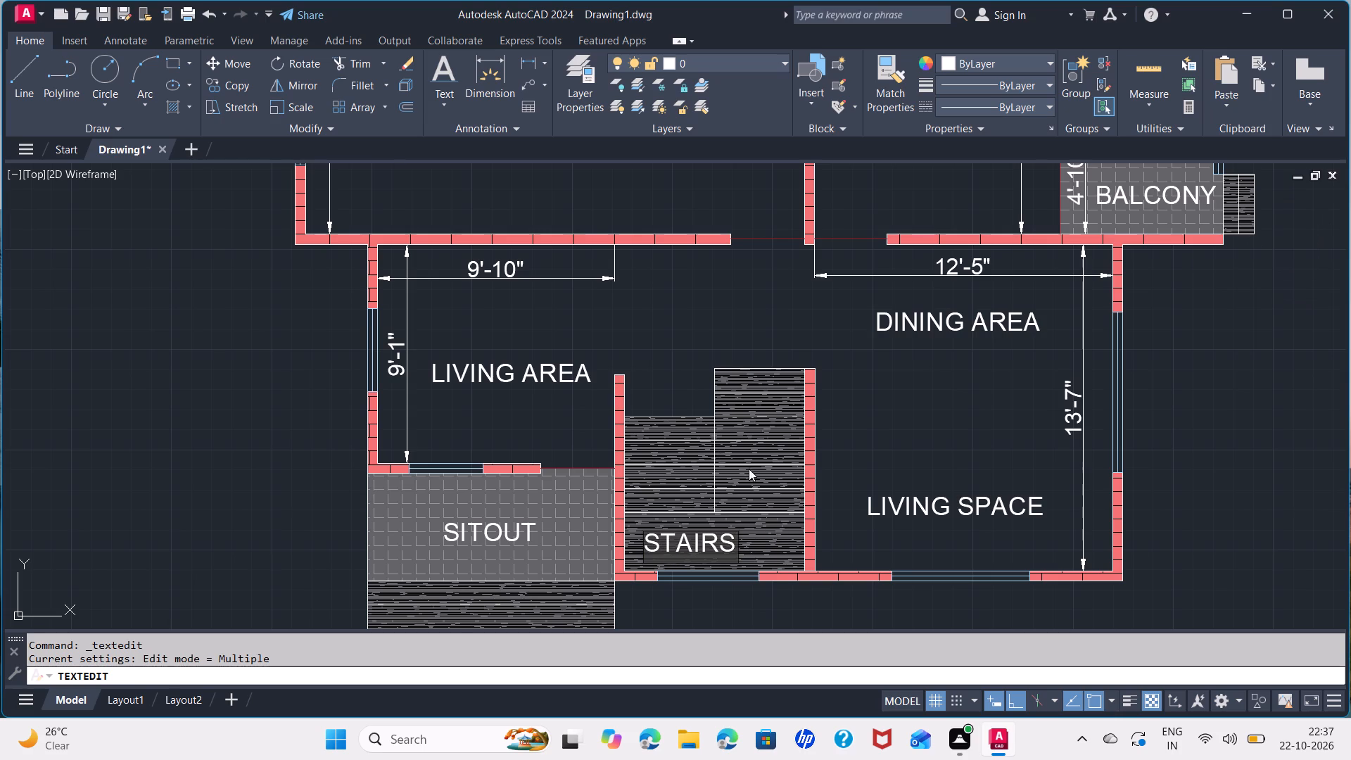
click(837, 607)
key(Escape)
key(Escape)
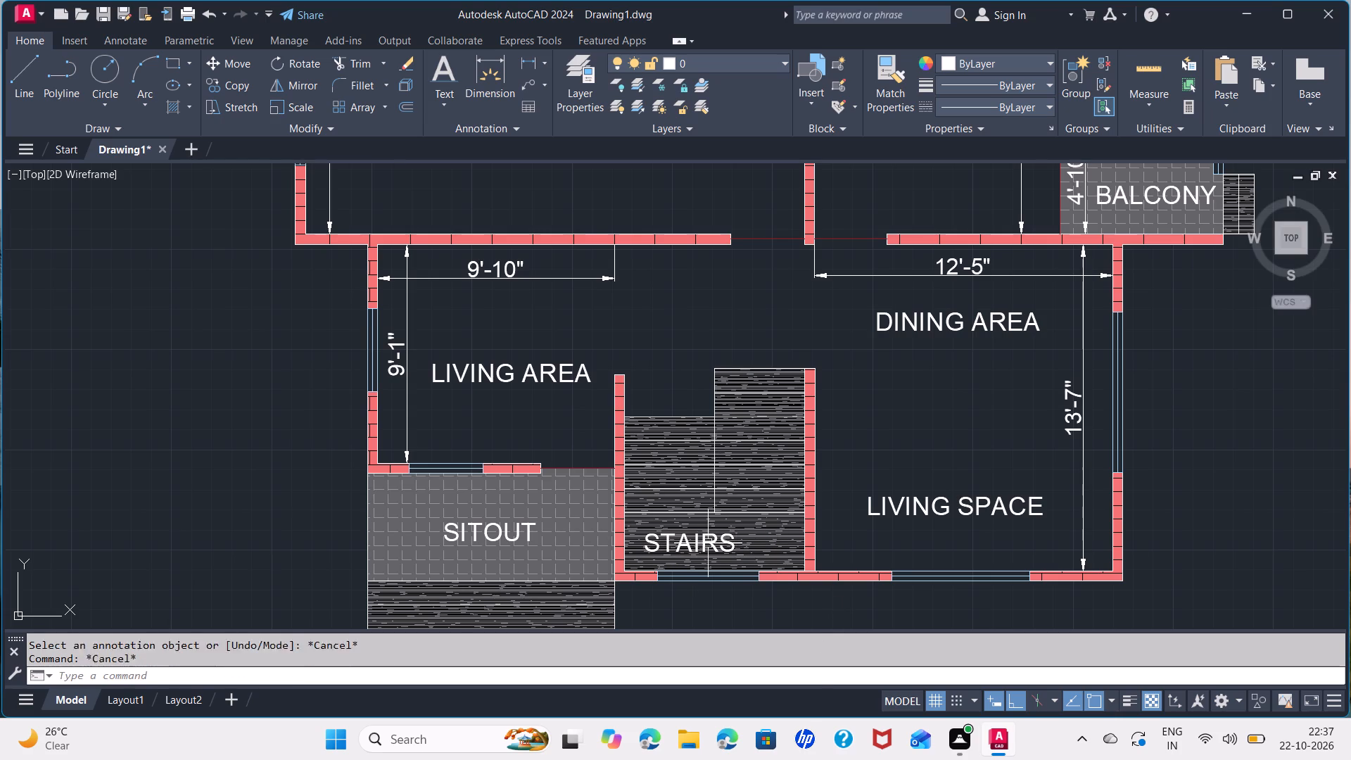
Centre the STAIRS label across the staircase, and nudge the northwest BED ROOM label slightly south.
click(708, 543)
drag(691, 550, 709, 549)
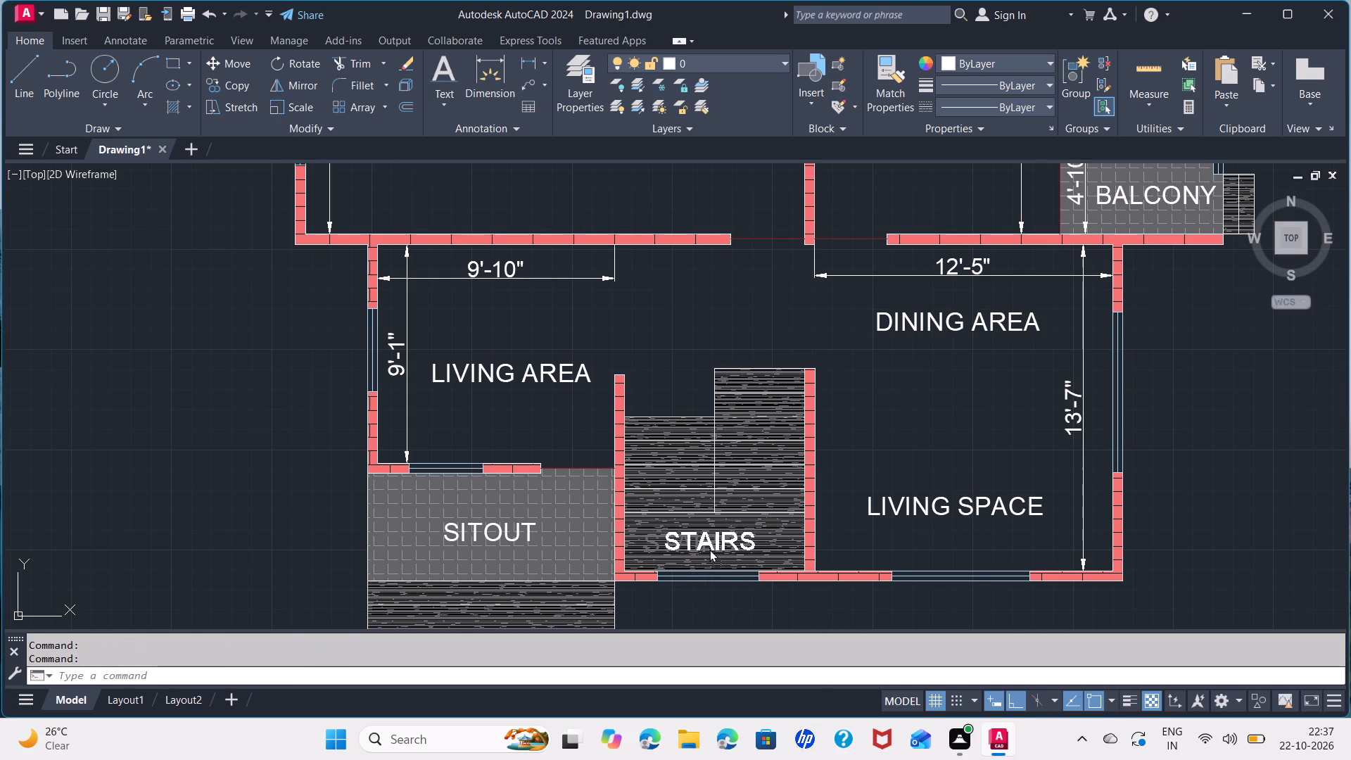
drag(709, 549, 715, 550)
scroll(633, 363, down, 1)
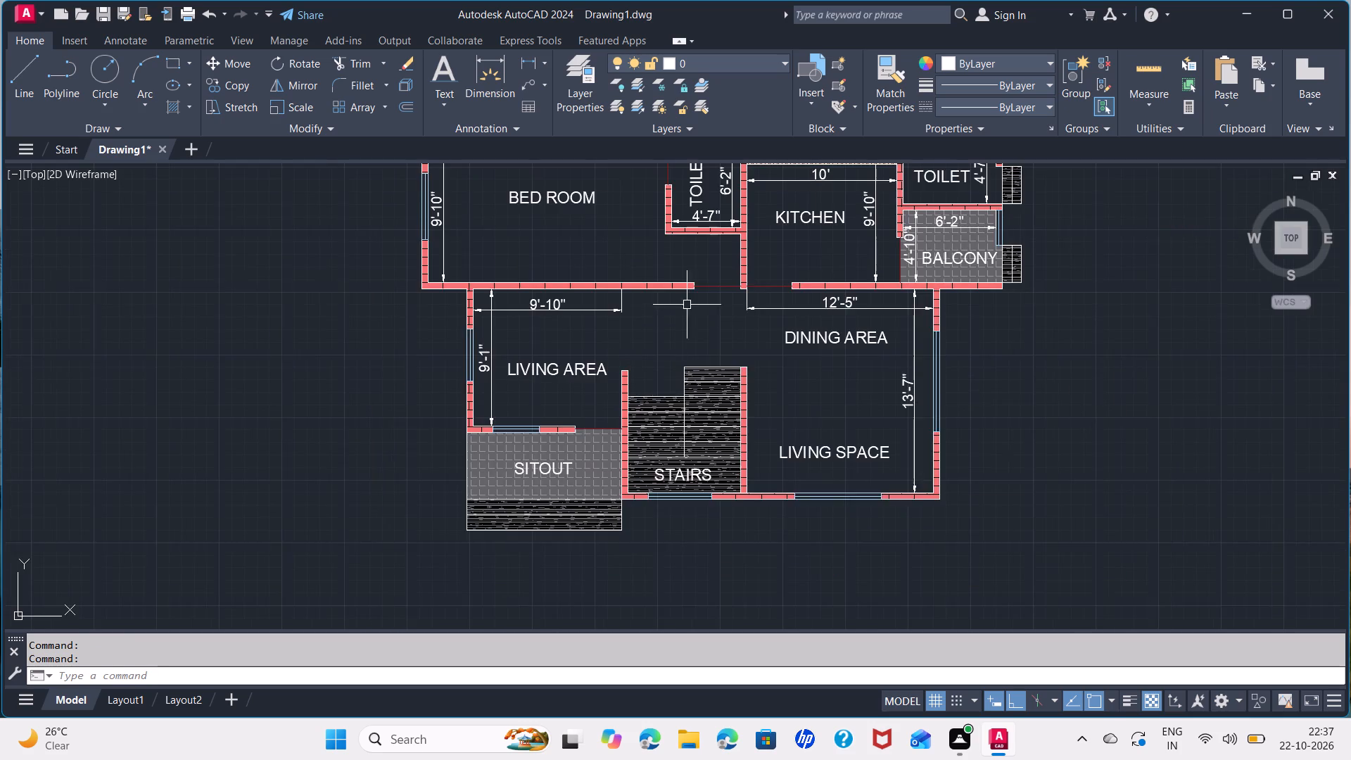
middle_drag(687, 303, 718, 404)
click(592, 297)
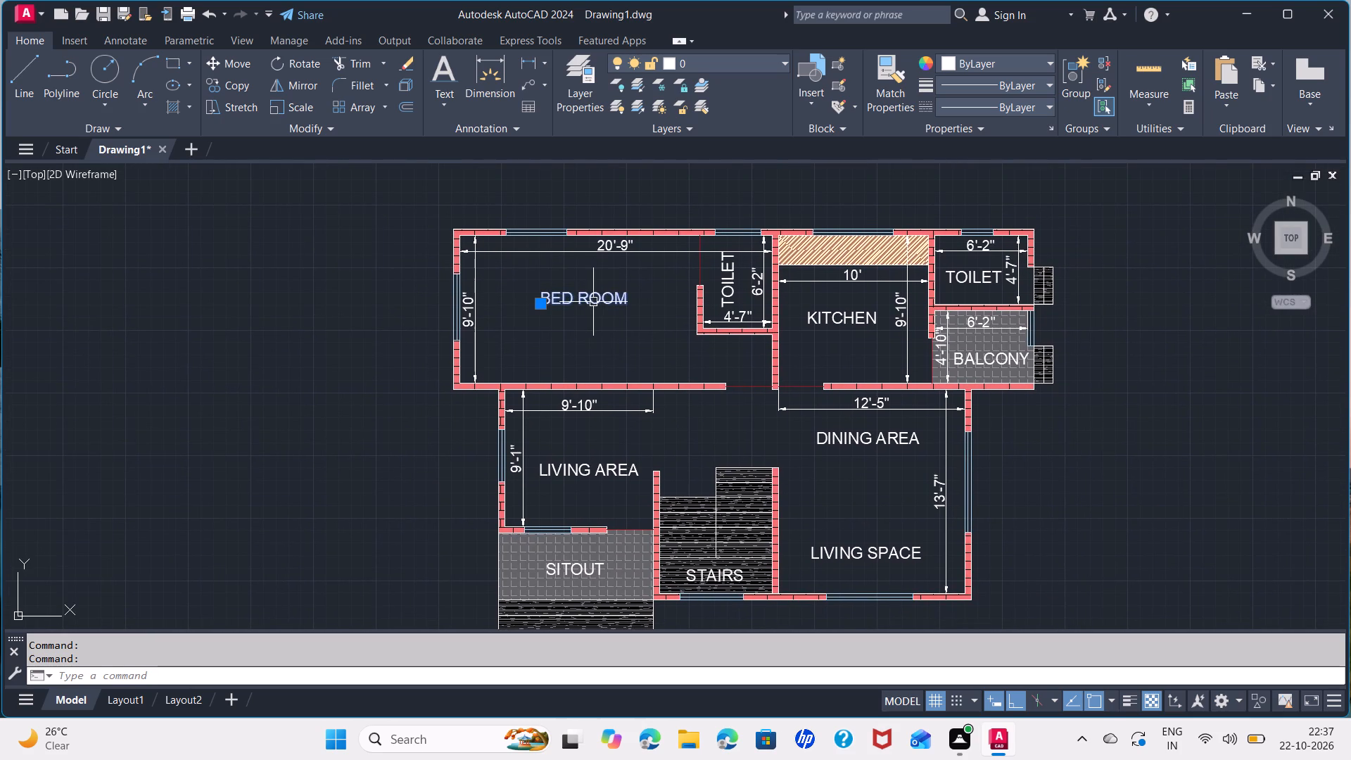
drag(593, 299, 597, 312)
Set the northwest BED ROOM label's colour to light orange 254,204,102.
scroll(588, 317, up, 2)
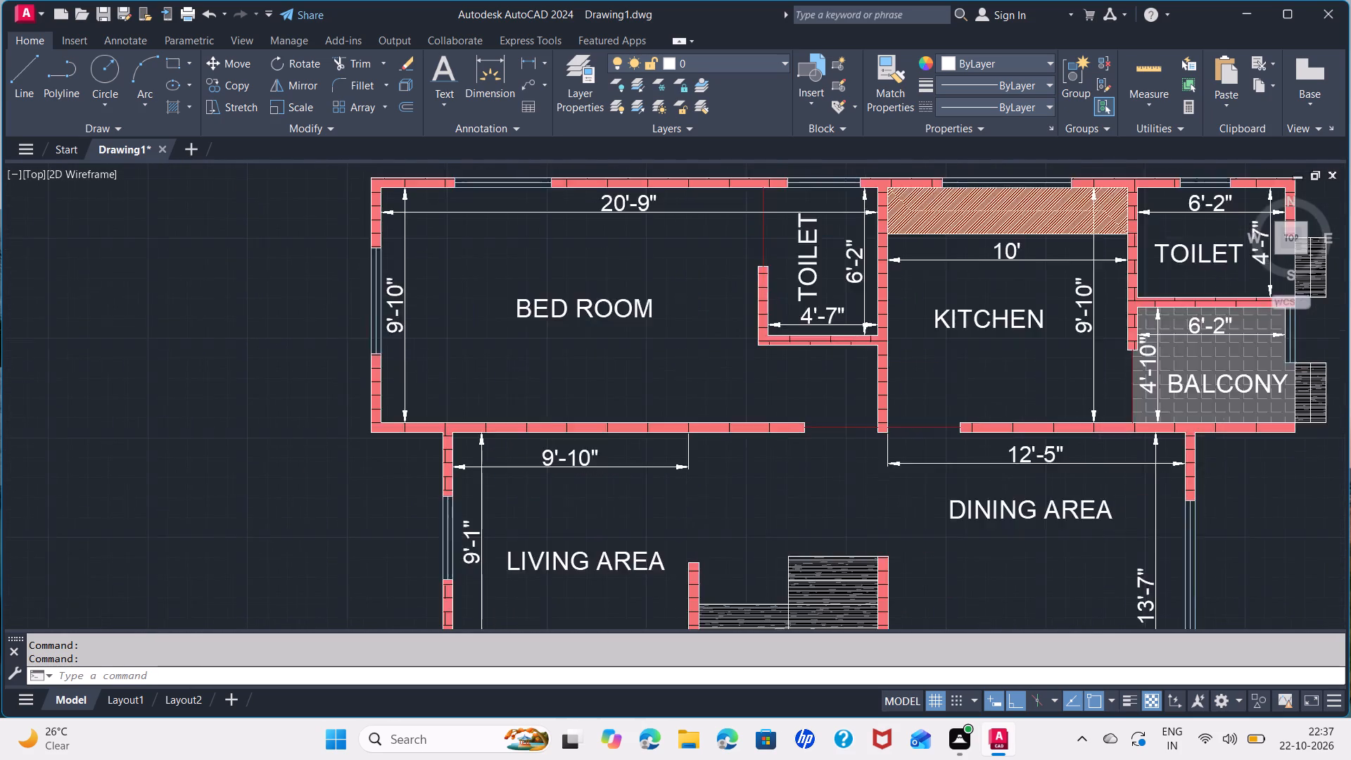
click(604, 305)
click(941, 63)
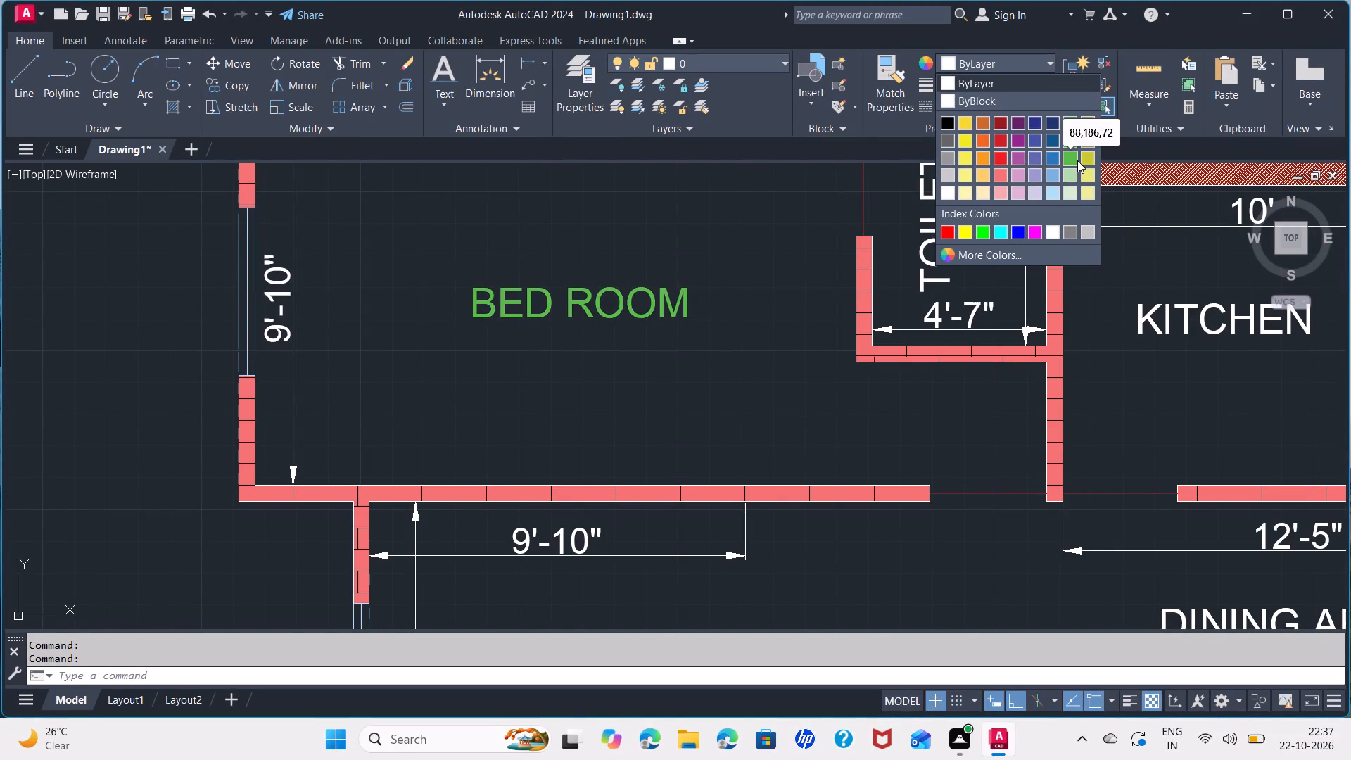
click(984, 177)
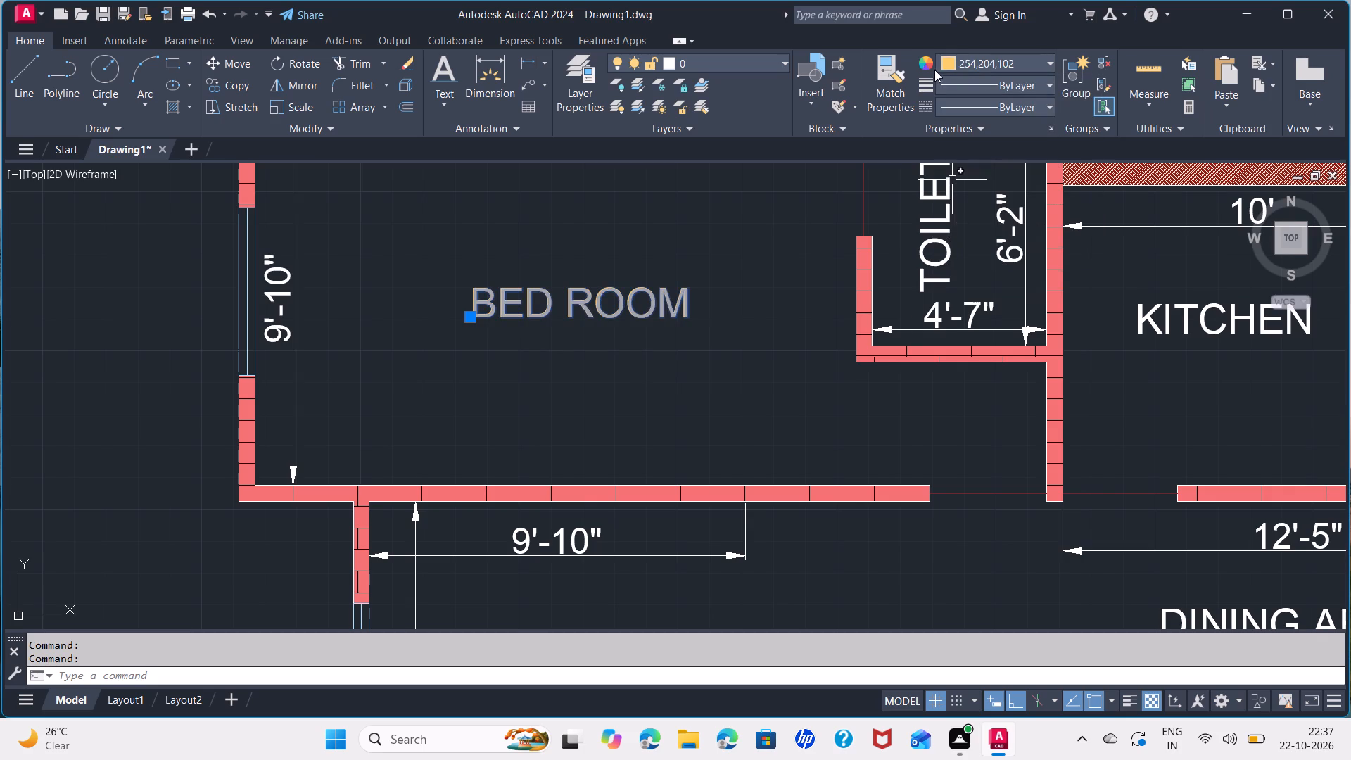
Match the BED ROOM label's properties onto the KITCHEN, northeast TOILET, BALCONY, DINING AREA, LIVING SPACE, STAIRS, SITOUT and LIVING AREA labels.
click(888, 70)
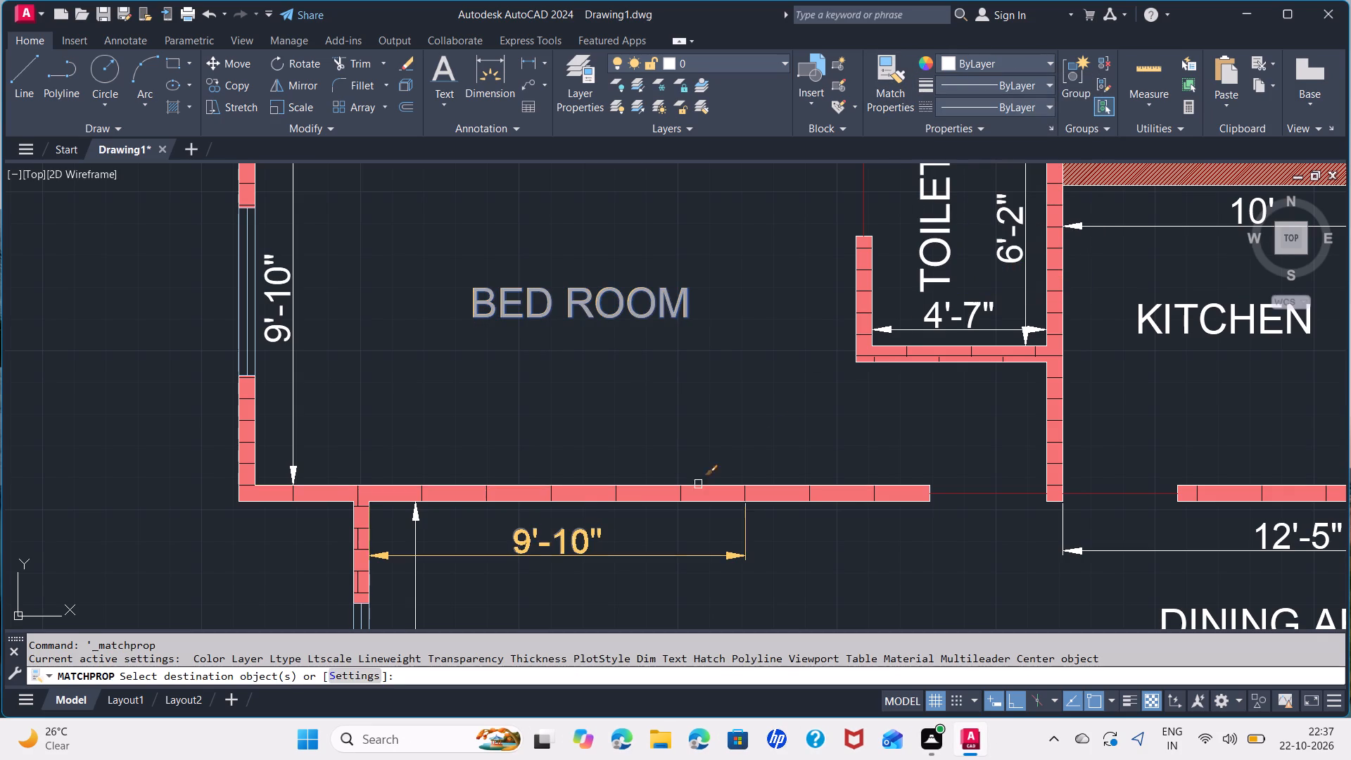
click(1162, 317)
middle_drag(866, 405, 267, 365)
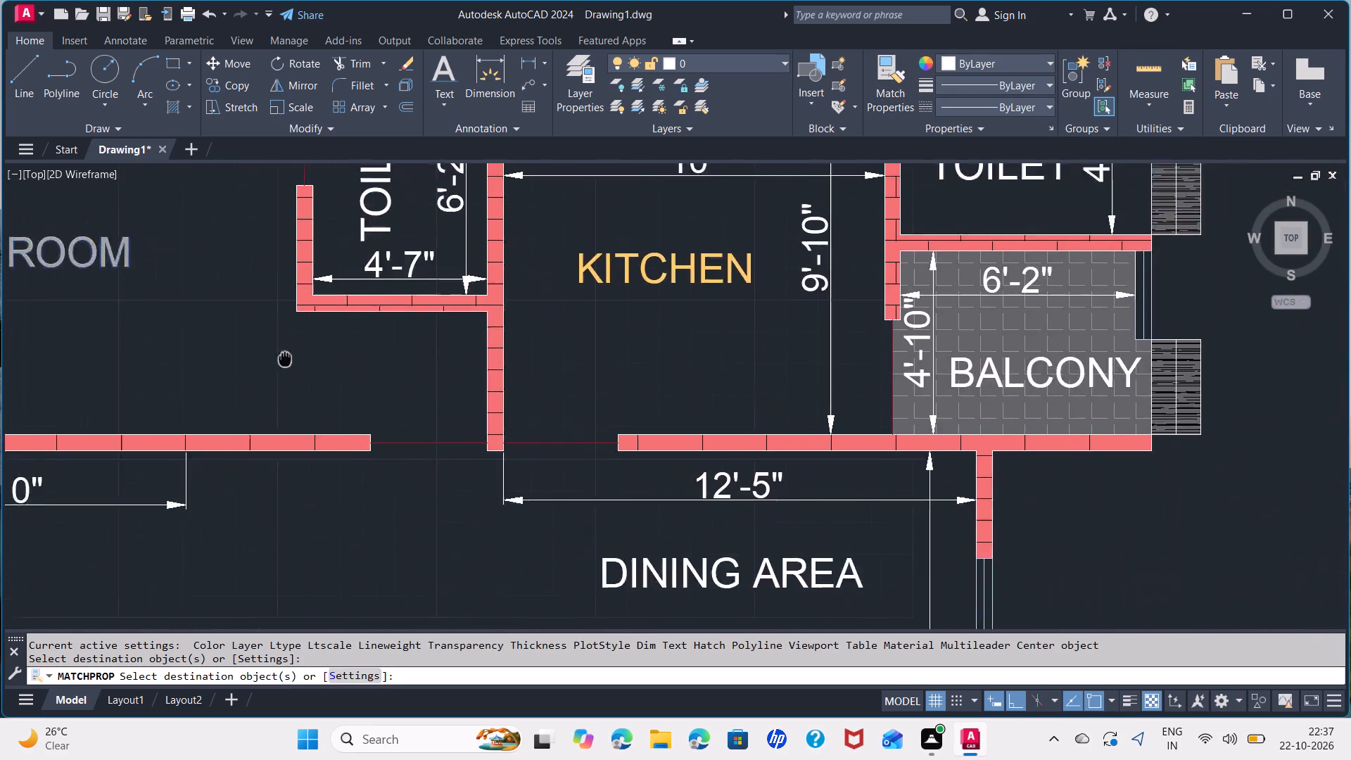
middle_drag(267, 365, 101, 477)
click(831, 278)
click(865, 488)
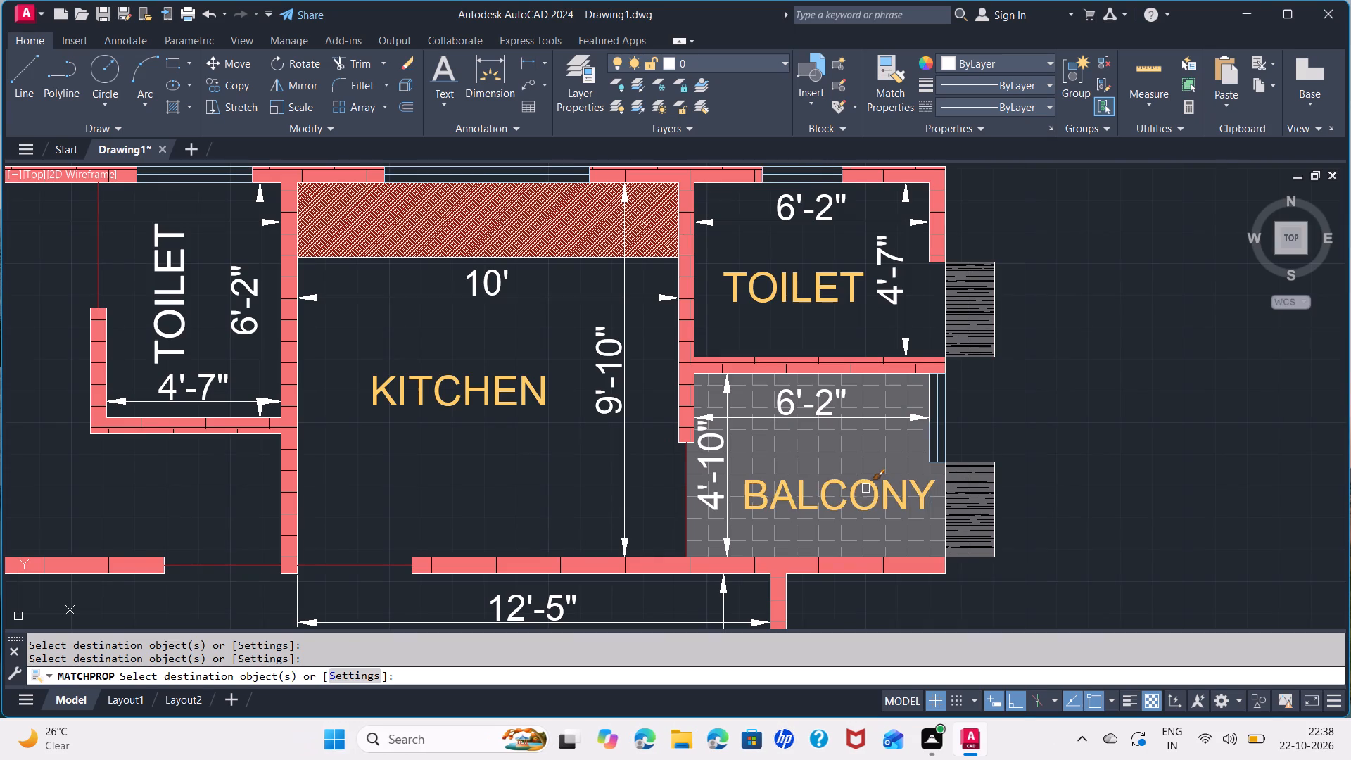
scroll(580, 474, down, 2)
middle_drag(578, 479, 793, 138)
click(783, 224)
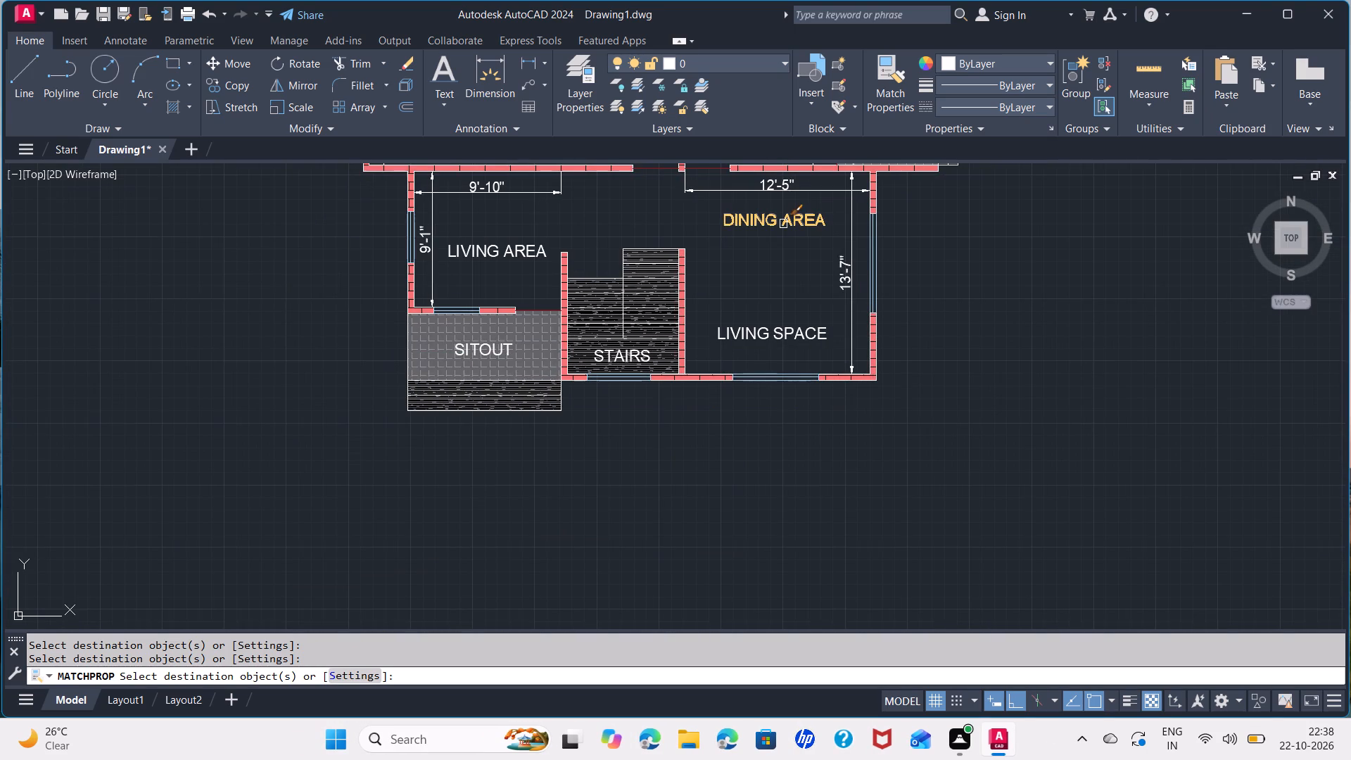
click(780, 334)
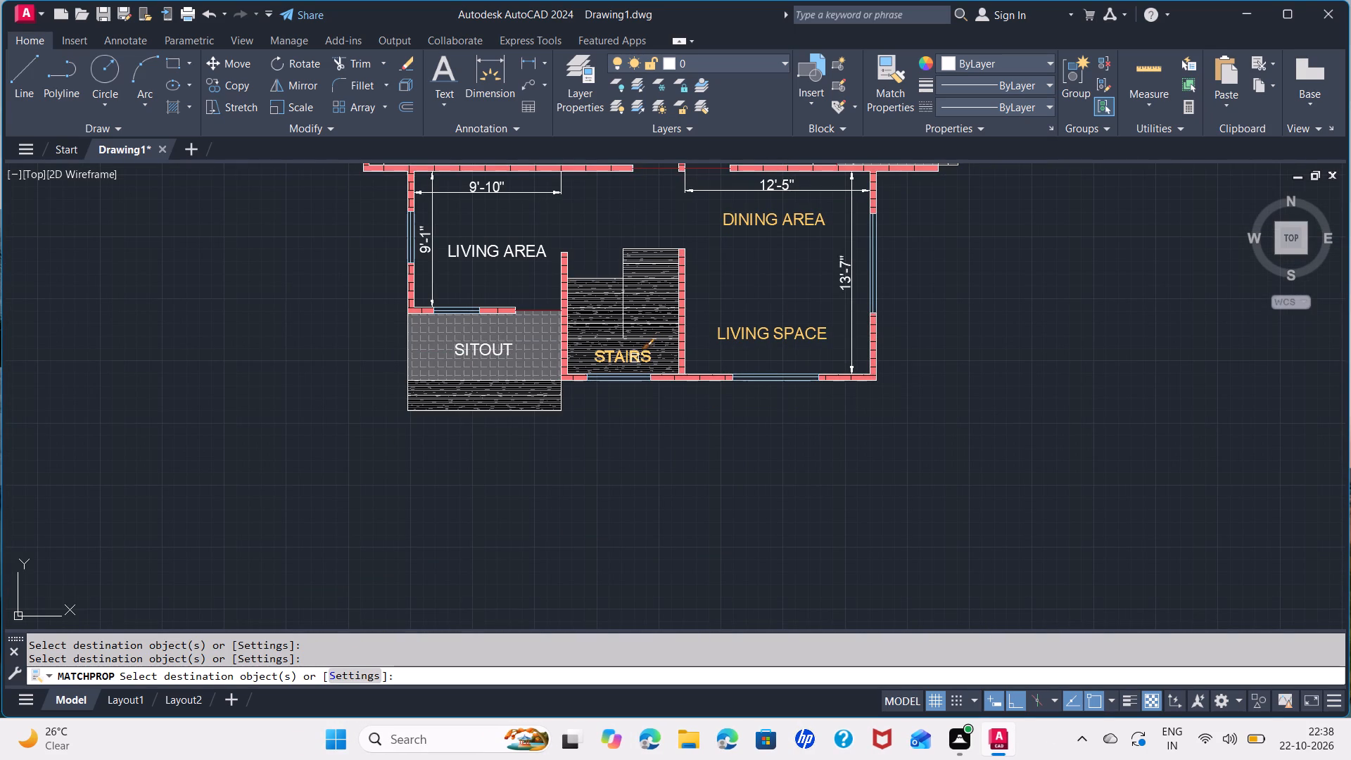
click(635, 358)
click(466, 354)
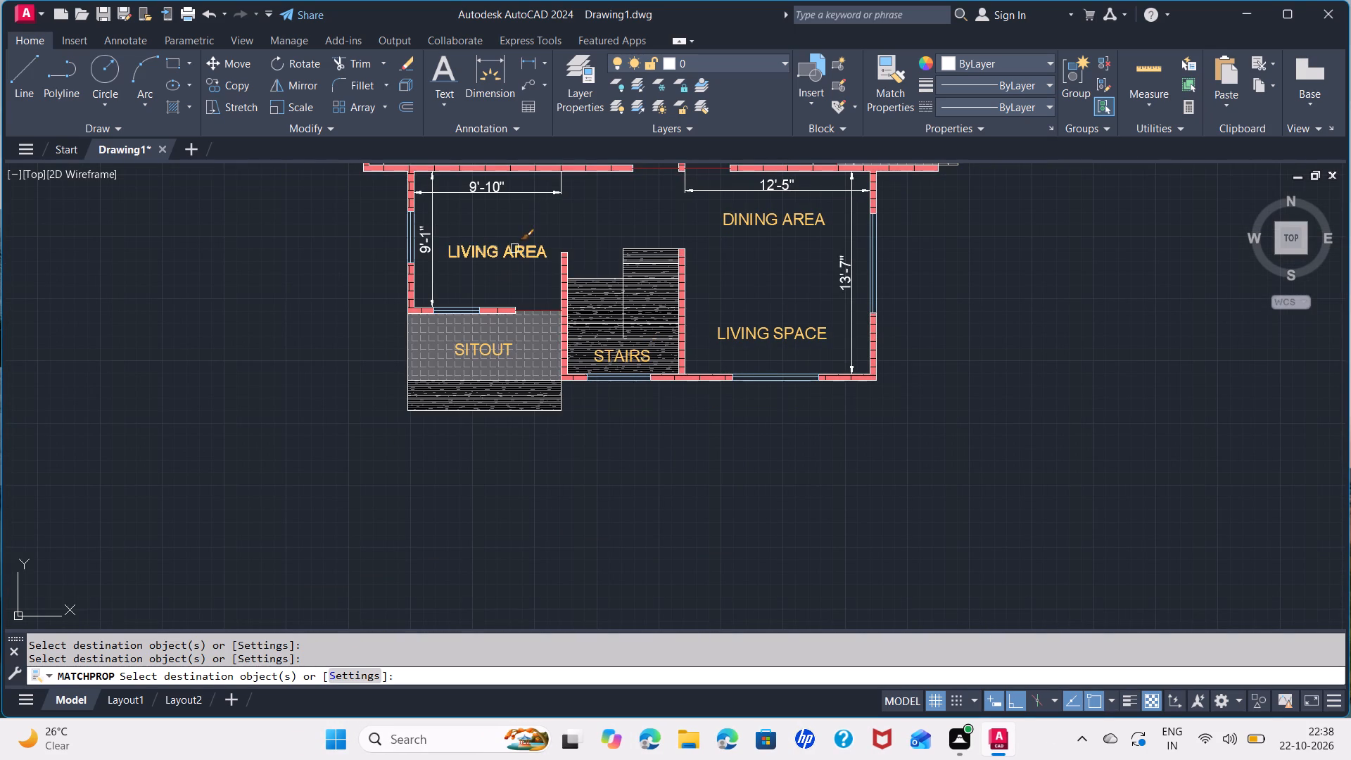
click(514, 248)
middle_drag(642, 213, 683, 509)
key(Escape)
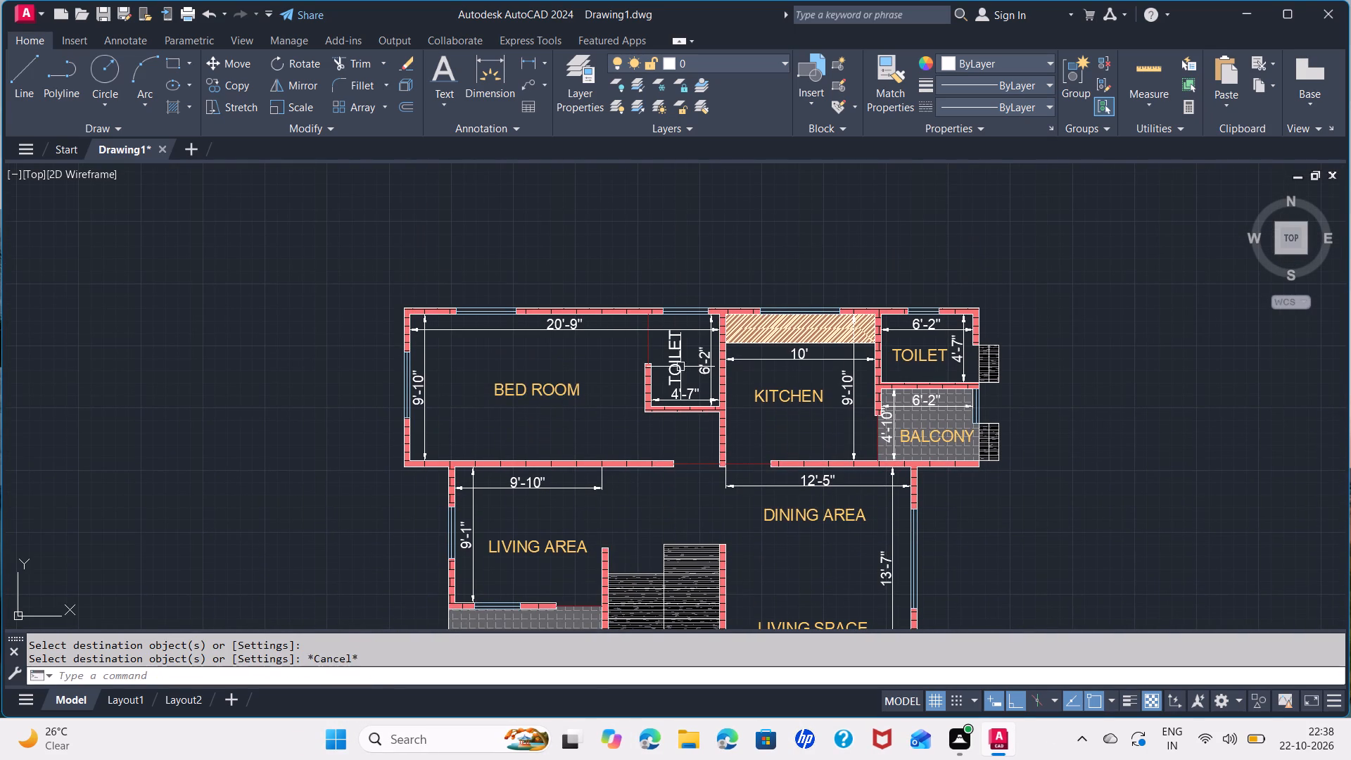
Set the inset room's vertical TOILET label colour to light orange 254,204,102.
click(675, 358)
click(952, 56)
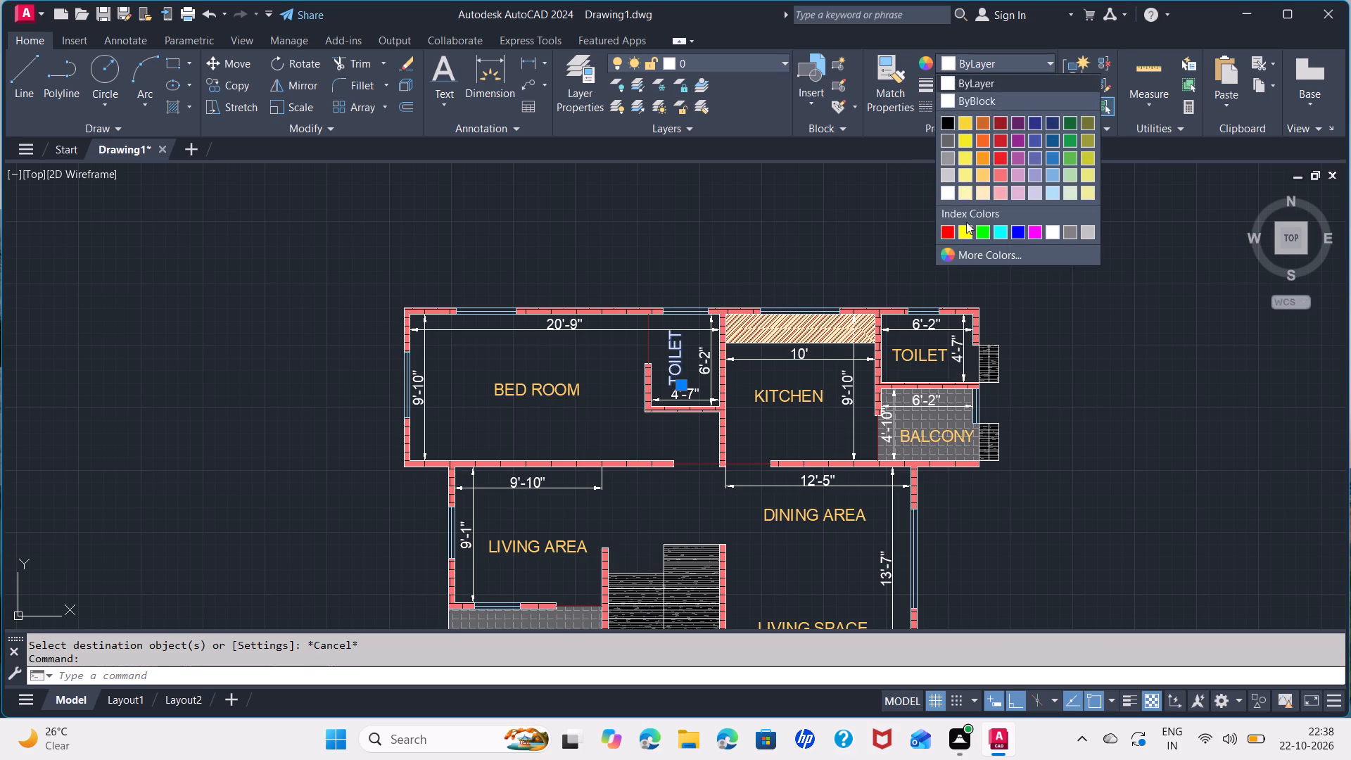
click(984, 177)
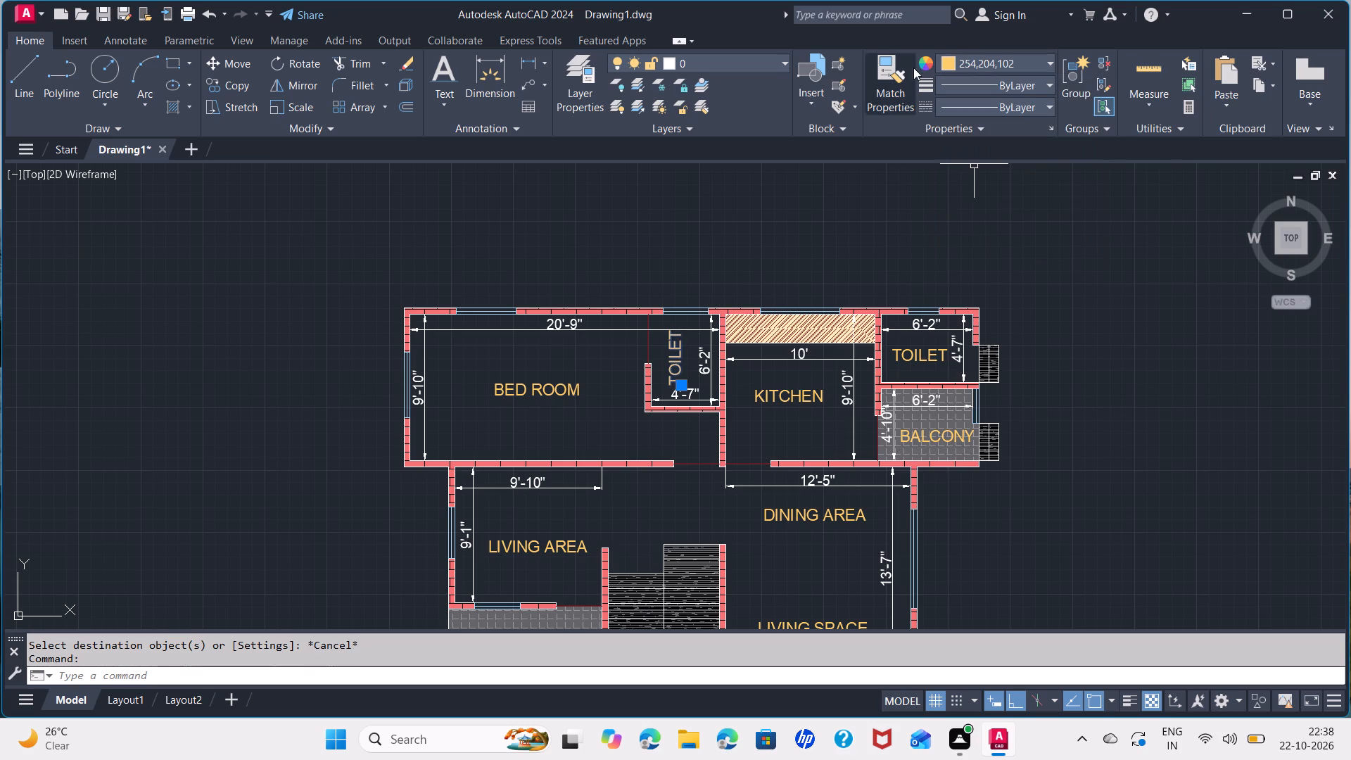
Colour the bedroom's 20'-9" dimension light green 175,217,170, together with the still-selected vertical TOILET label.
click(568, 331)
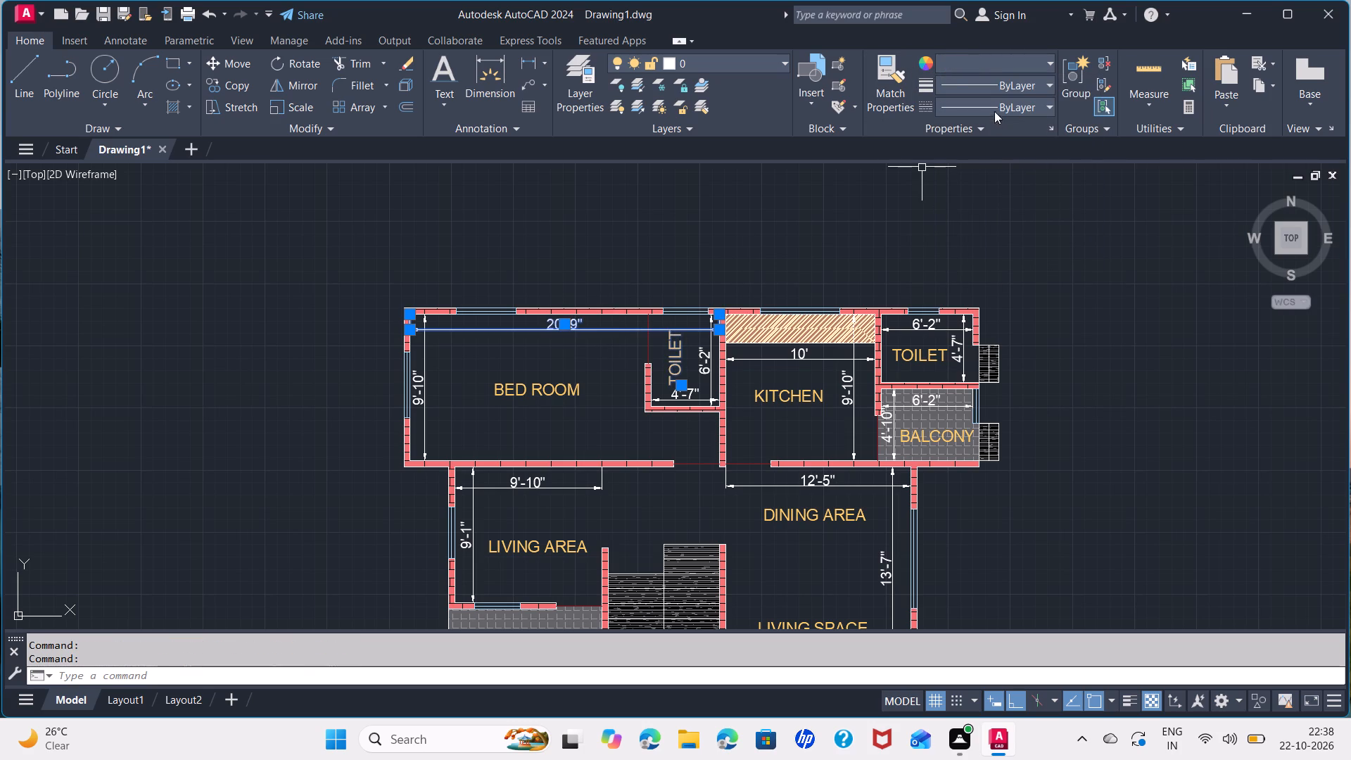
click(1043, 61)
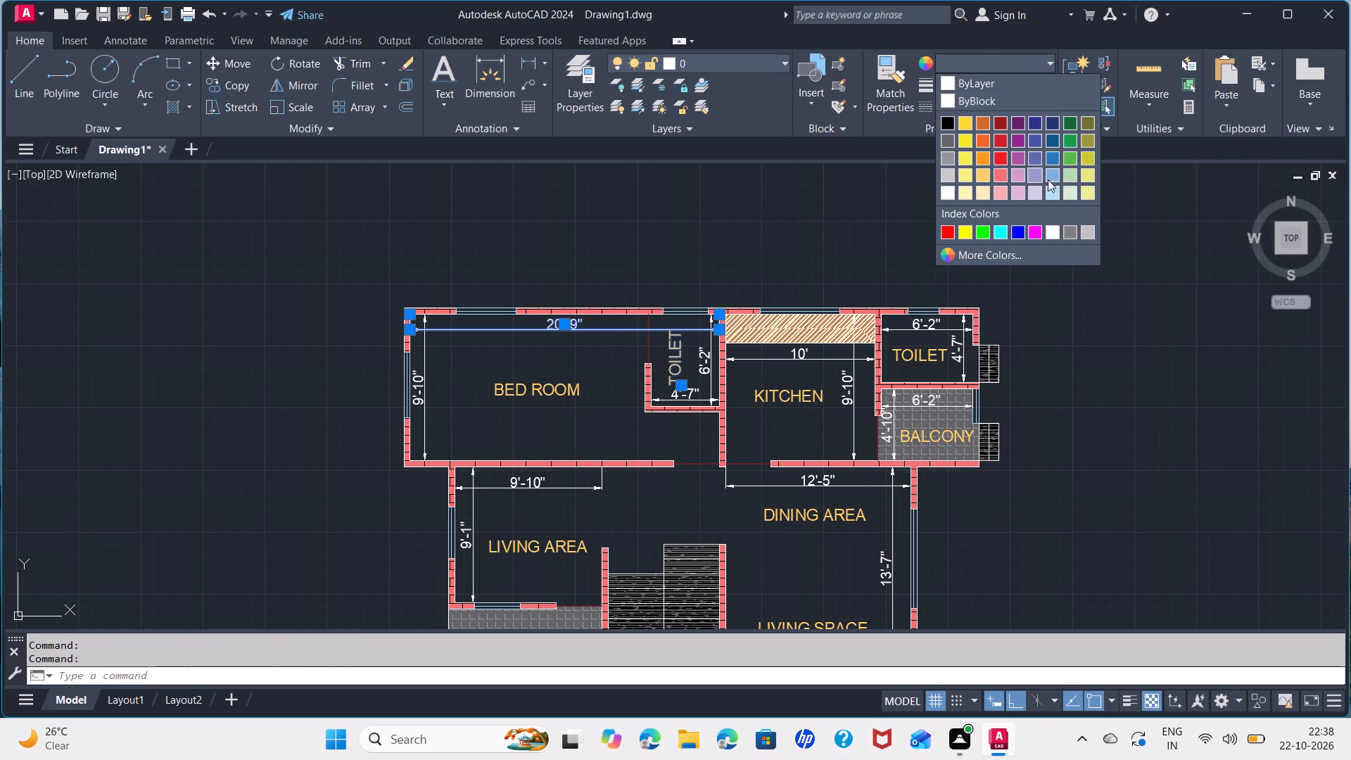
click(1071, 173)
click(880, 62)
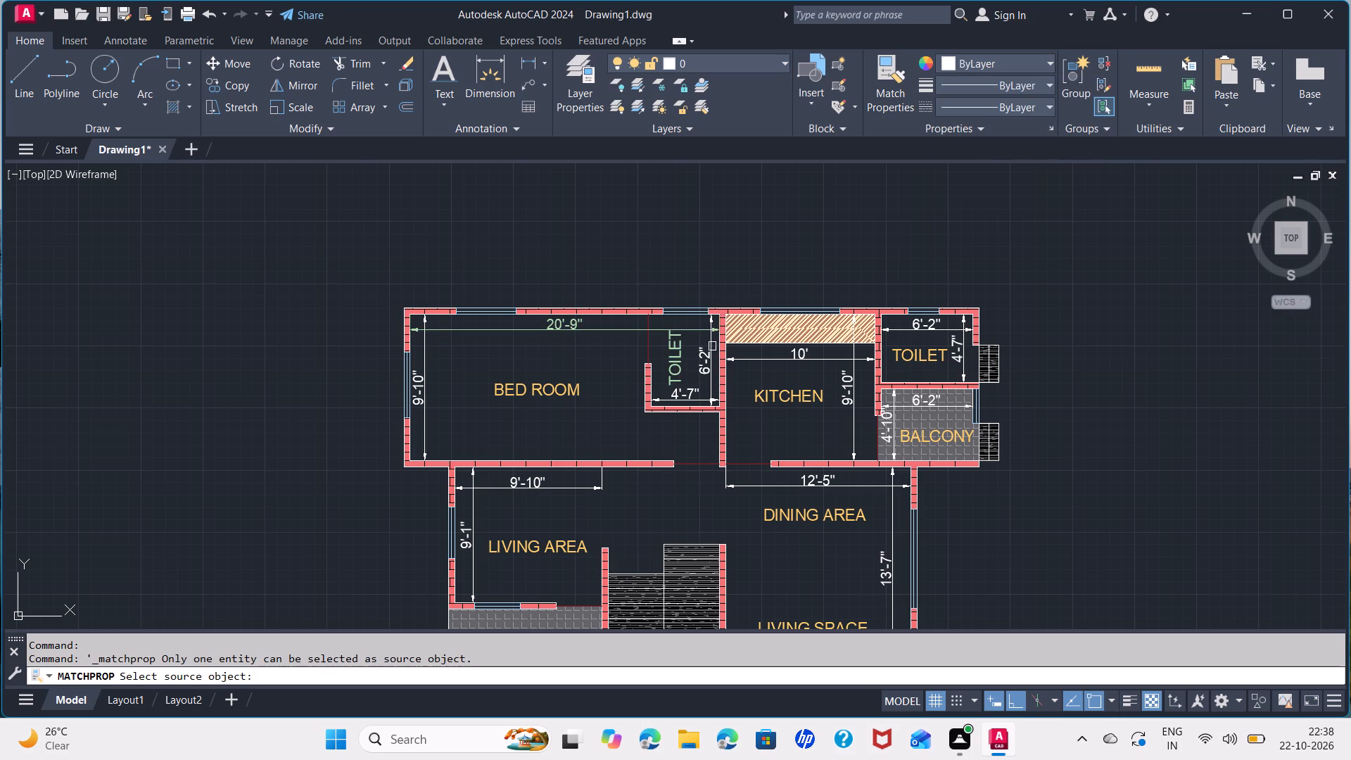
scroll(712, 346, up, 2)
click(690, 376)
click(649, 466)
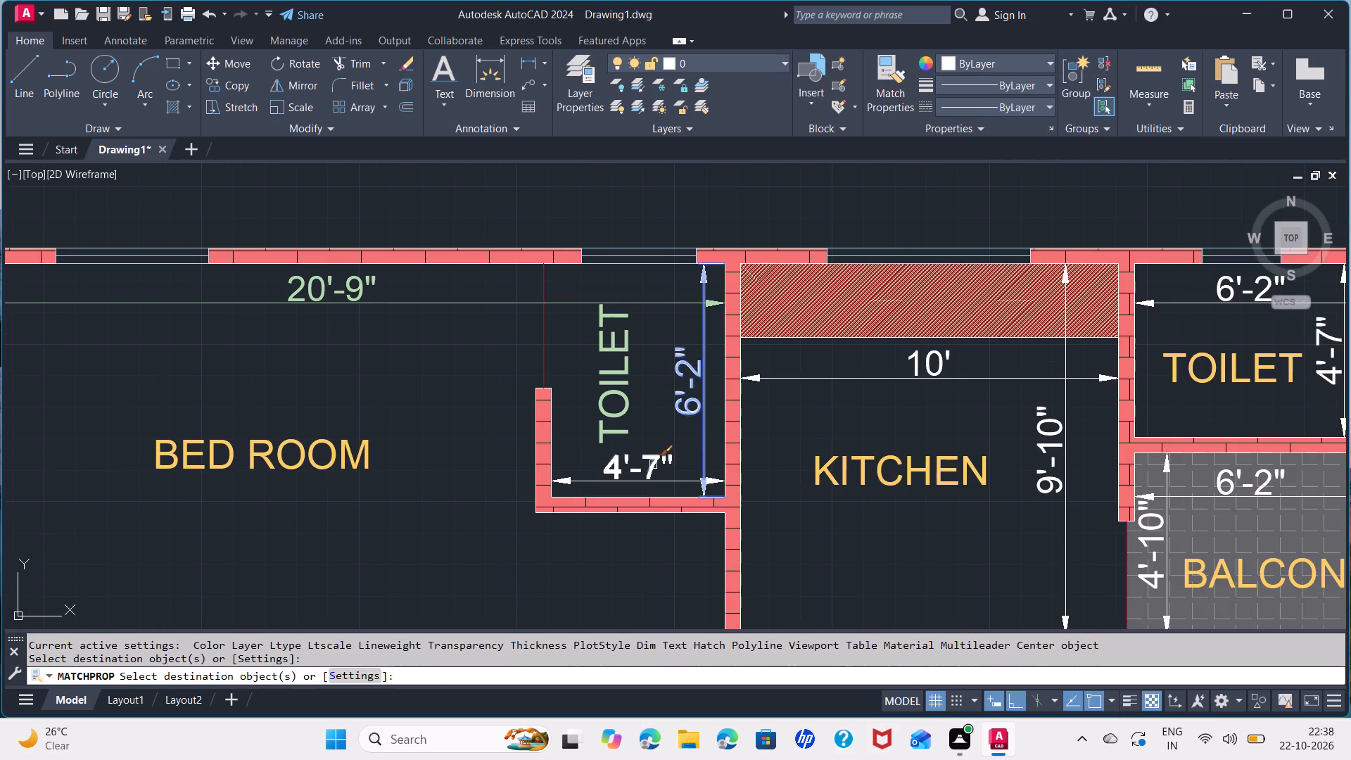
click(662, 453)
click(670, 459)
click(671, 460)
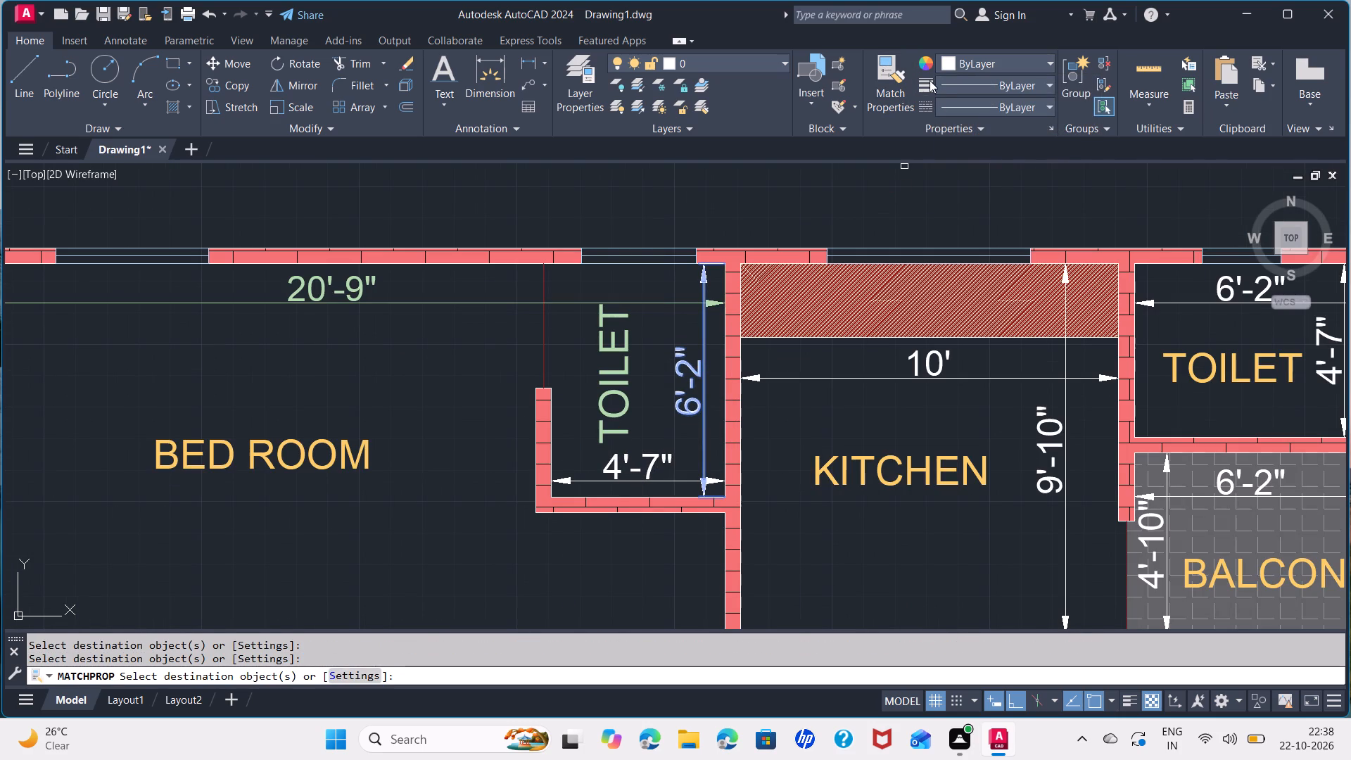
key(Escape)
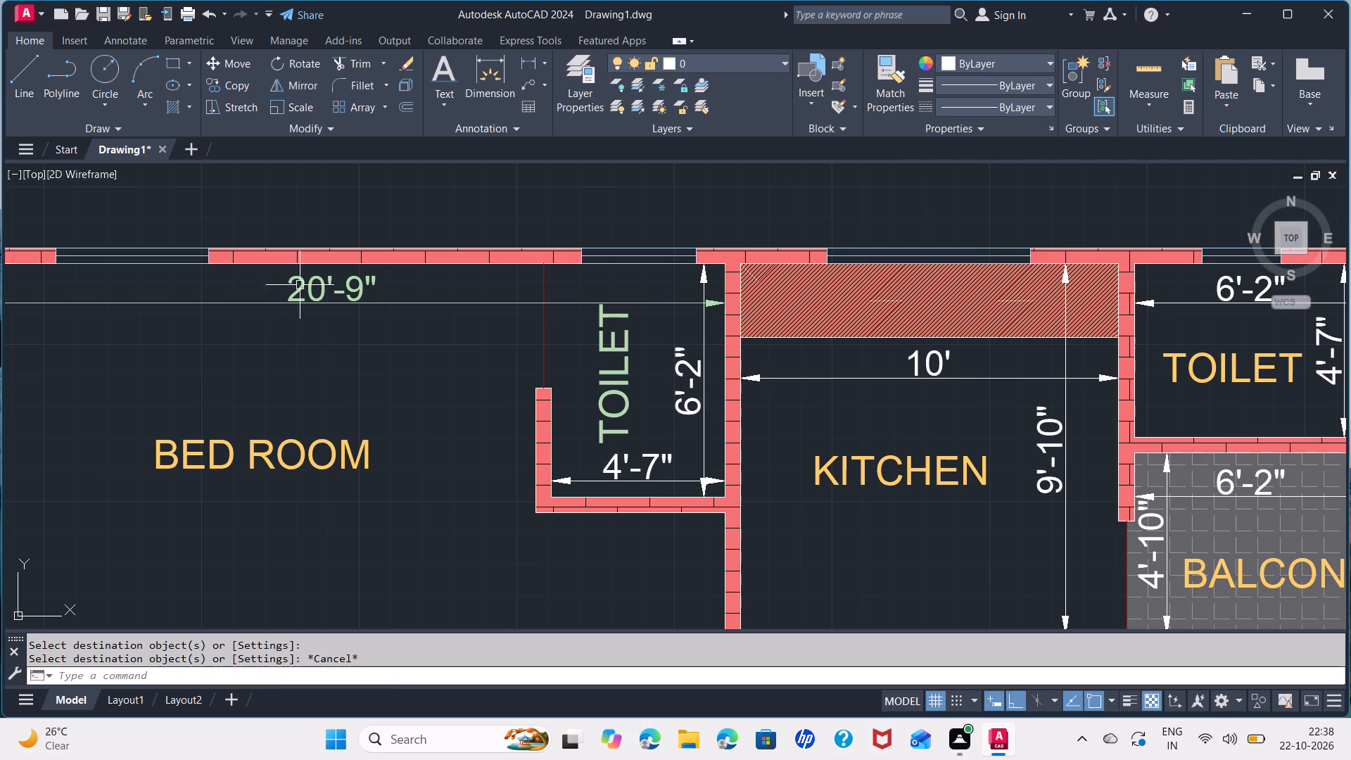
Match the properties of the bedroom's 20'-9" dimension onto the inset toilet, kitchen, northeast toilet and balcony dimensions.
click(309, 291)
click(884, 60)
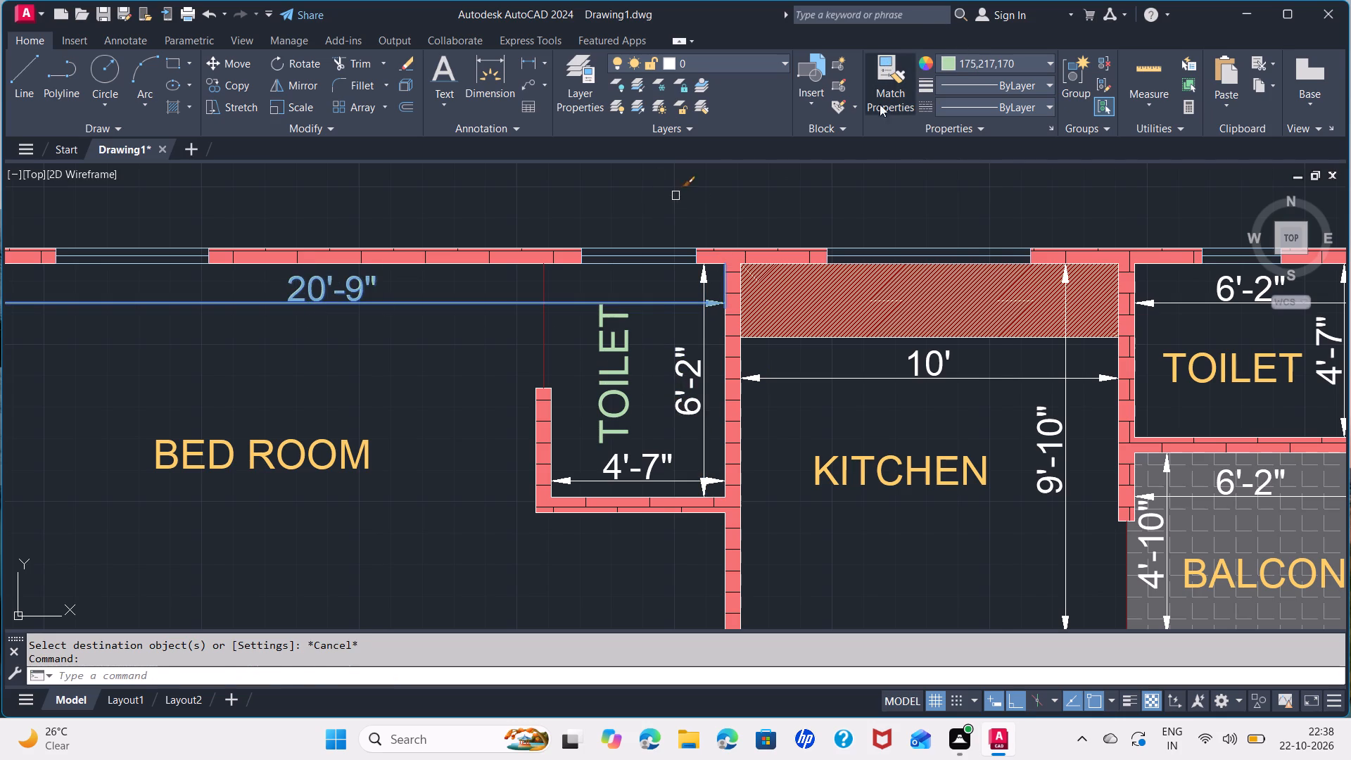
click(704, 408)
click(659, 457)
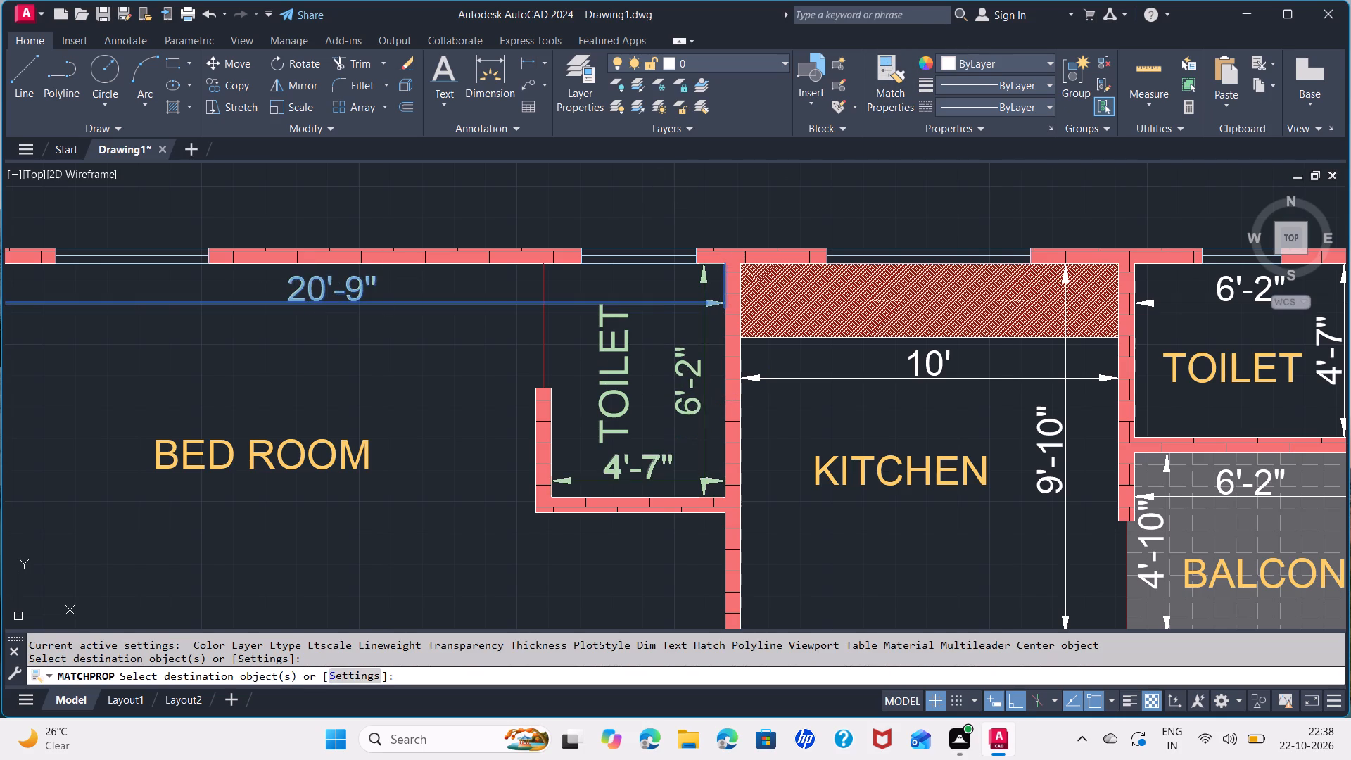
click(934, 371)
click(1048, 439)
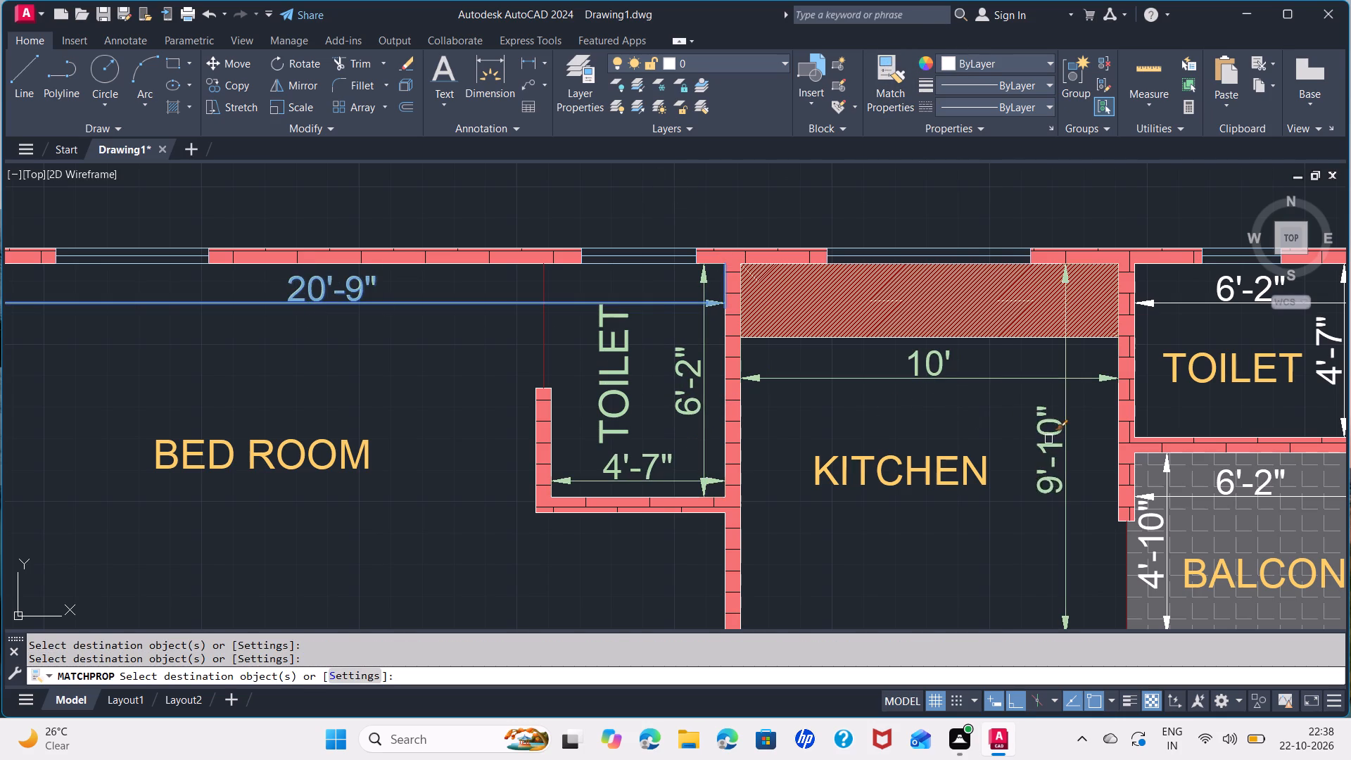
scroll(937, 420, down, 1)
middle_drag(934, 410, 583, 240)
middle_drag(827, 207, 825, 317)
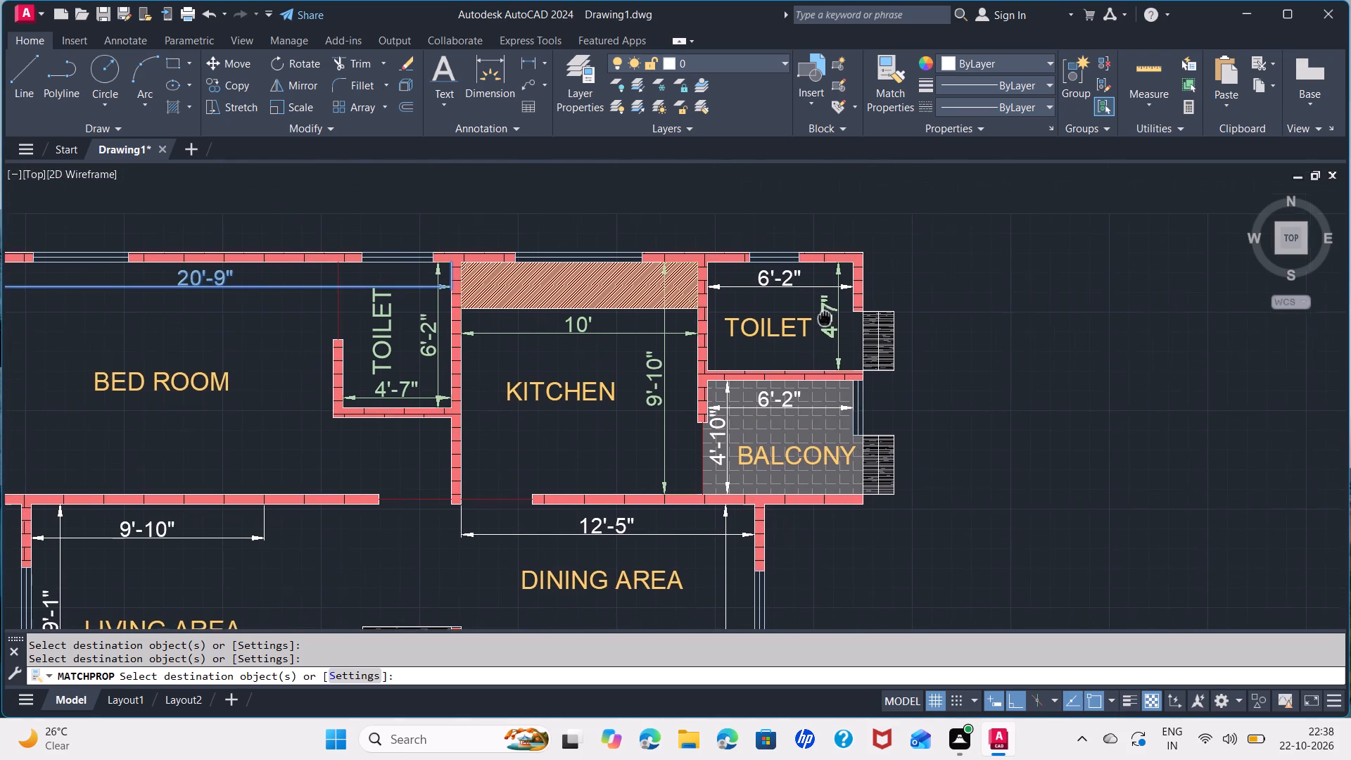
middle_drag(825, 317, 824, 317)
click(828, 326)
click(794, 279)
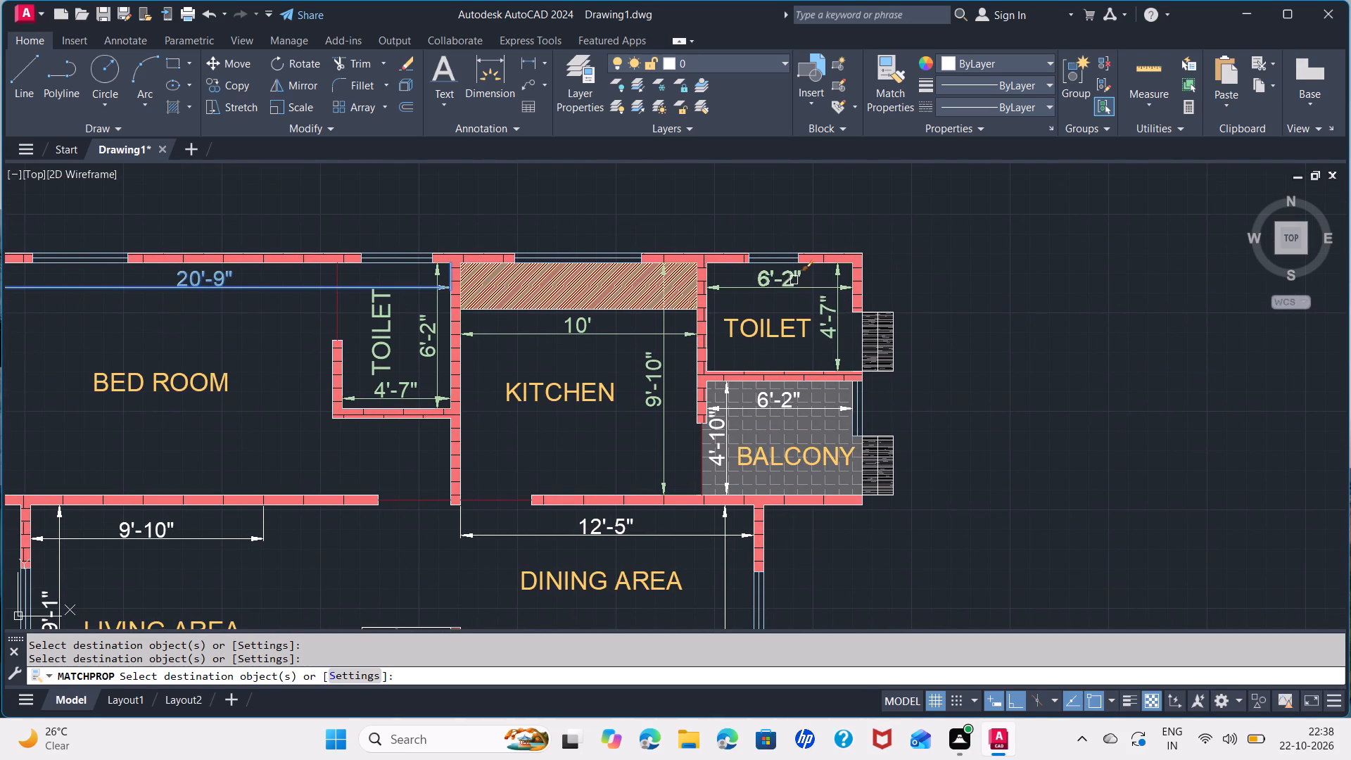
click(758, 400)
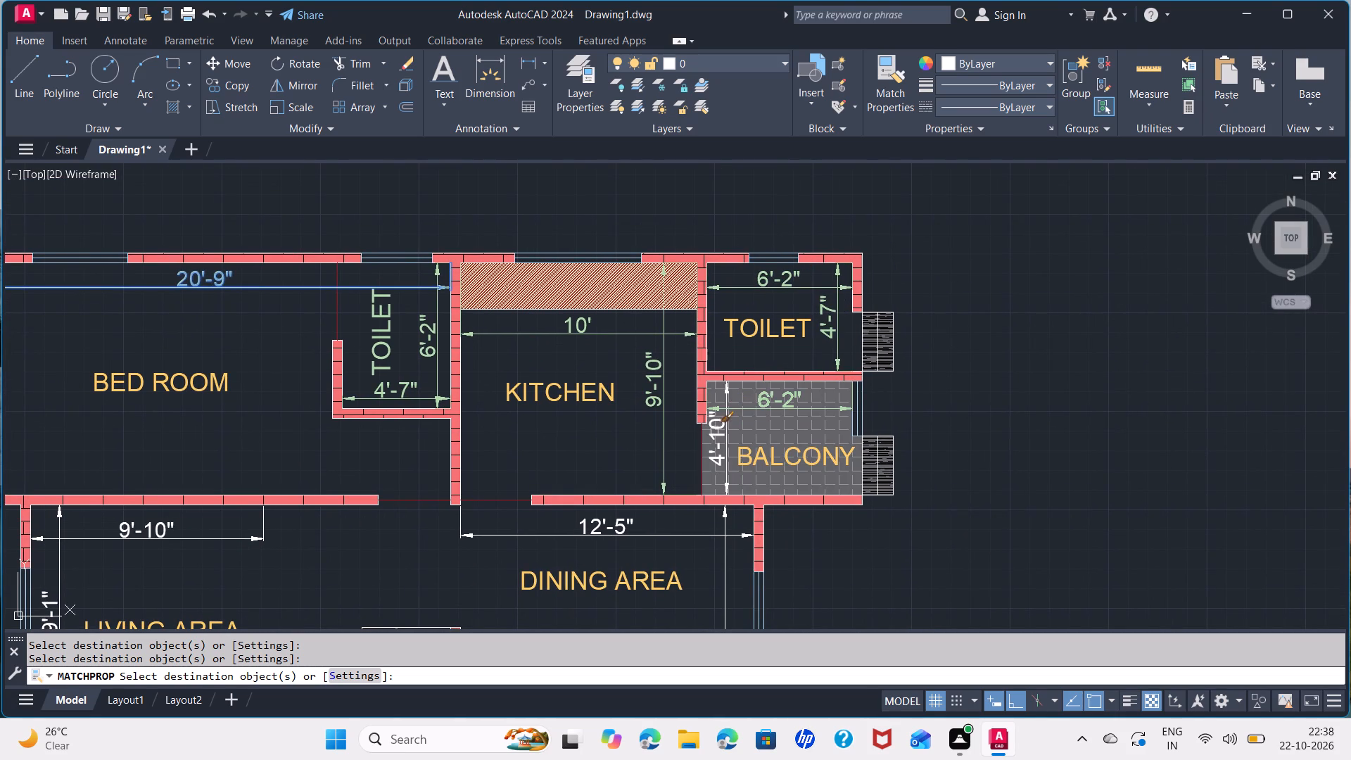
click(713, 433)
Continue matching the light green properties onto the dining and living space dimensions, both LIVING AREA dimensions and the bedroom's vertical dimension.
click(626, 529)
middle_drag(694, 519, 767, 247)
click(787, 409)
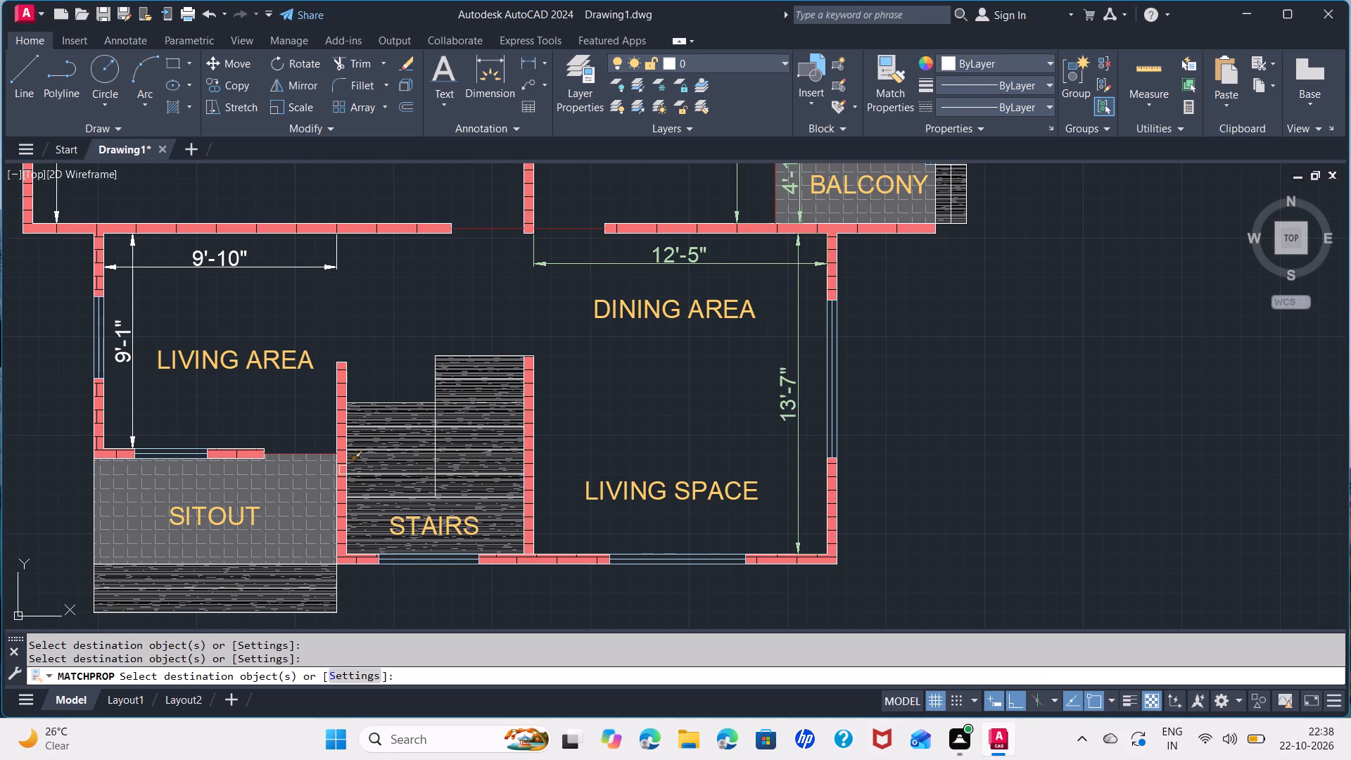
middle_drag(212, 414, 767, 531)
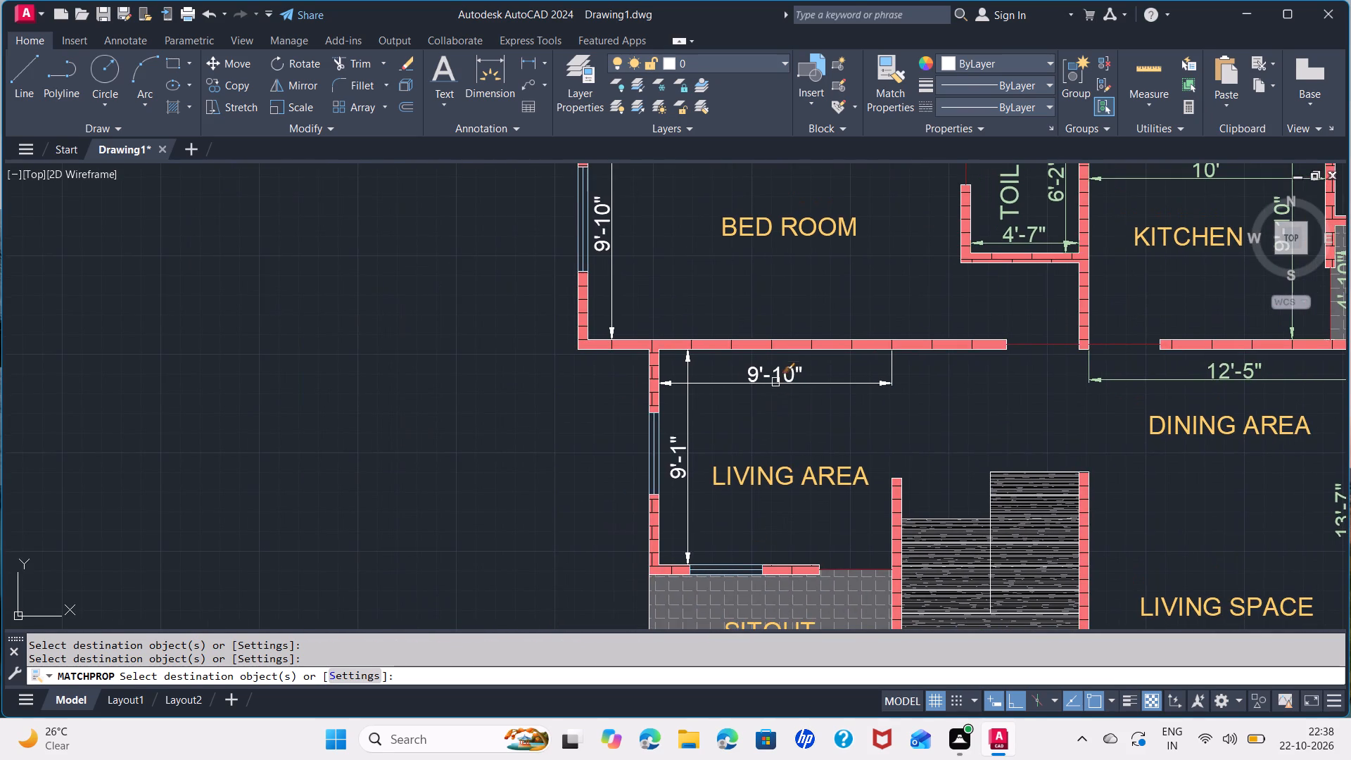
click(782, 375)
click(678, 466)
middle_drag(716, 300, 804, 543)
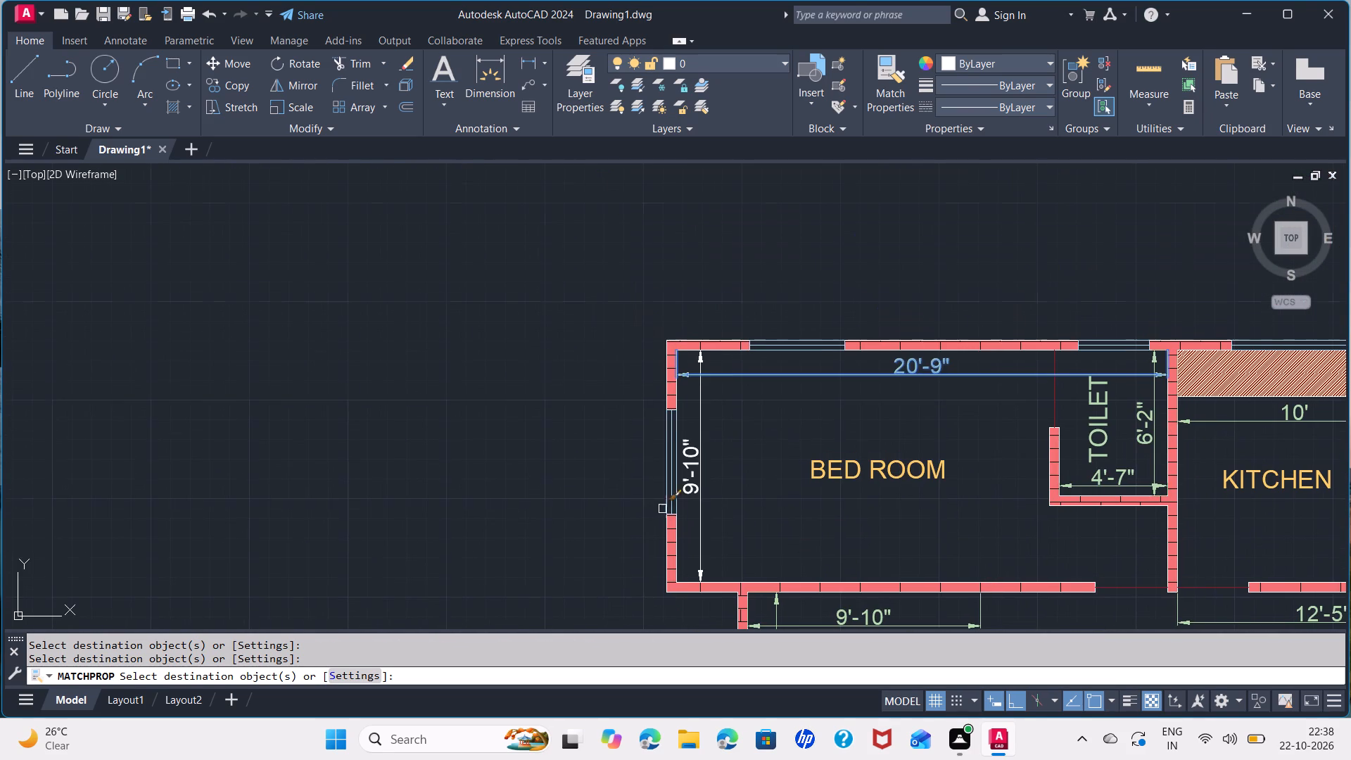
click(692, 464)
scroll(876, 239, down, 1)
middle_drag(958, 188, 929, 186)
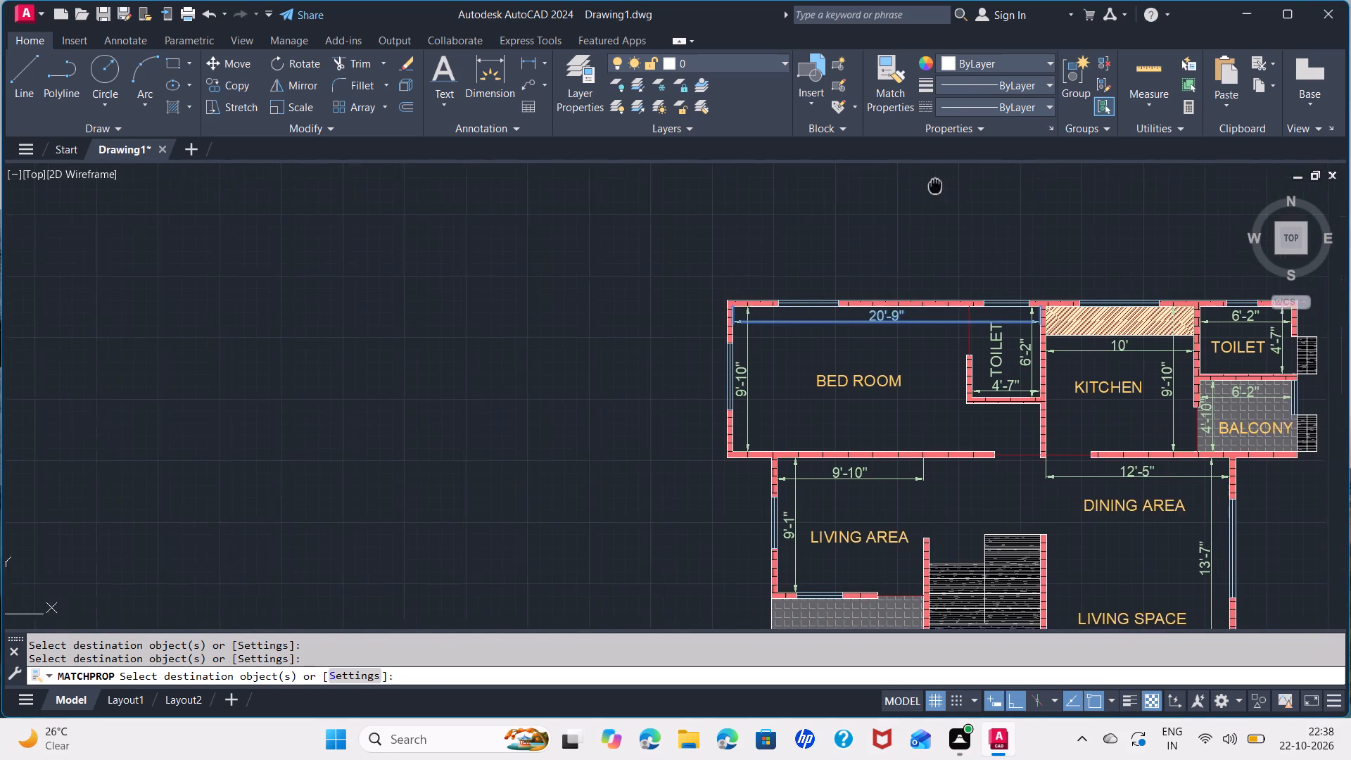
middle_drag(929, 186, 816, 186)
middle_drag(855, 511, 755, 425)
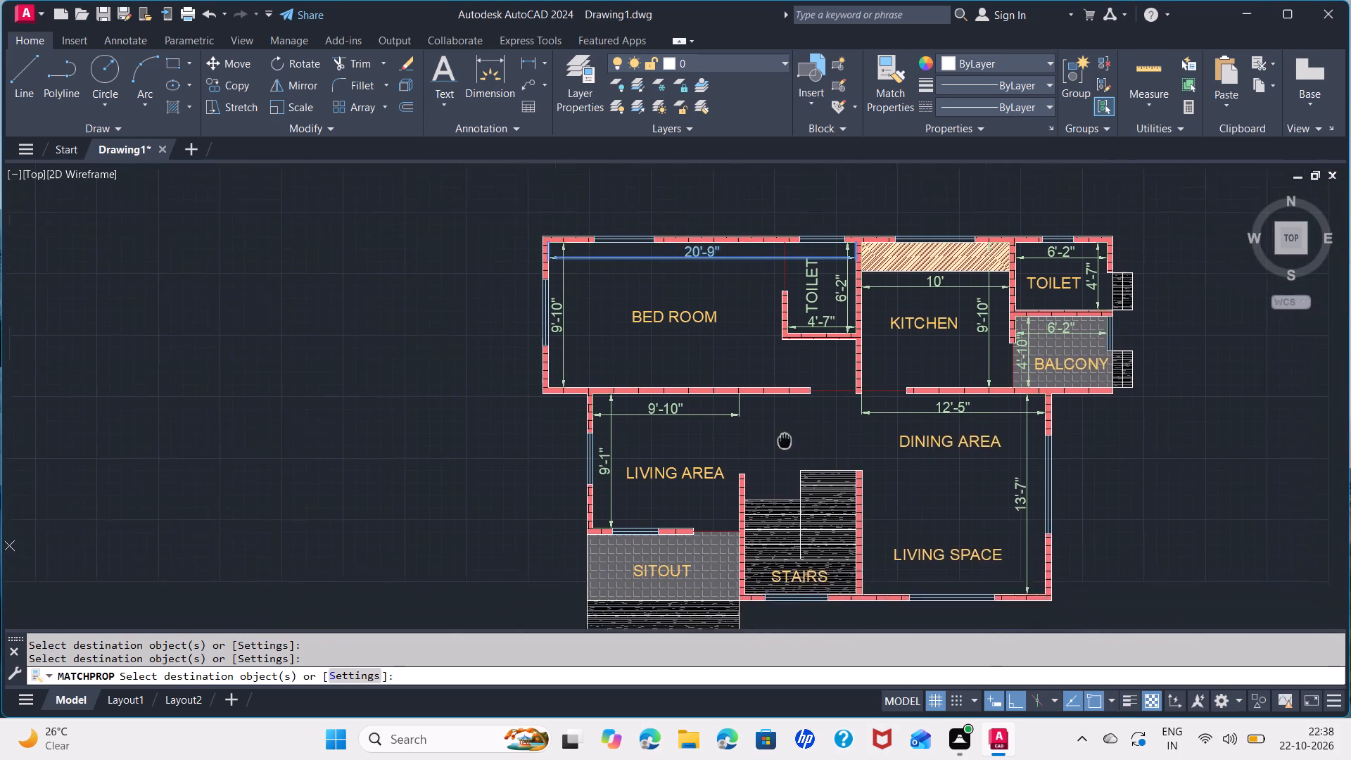
middle_drag(755, 425, 702, 401)
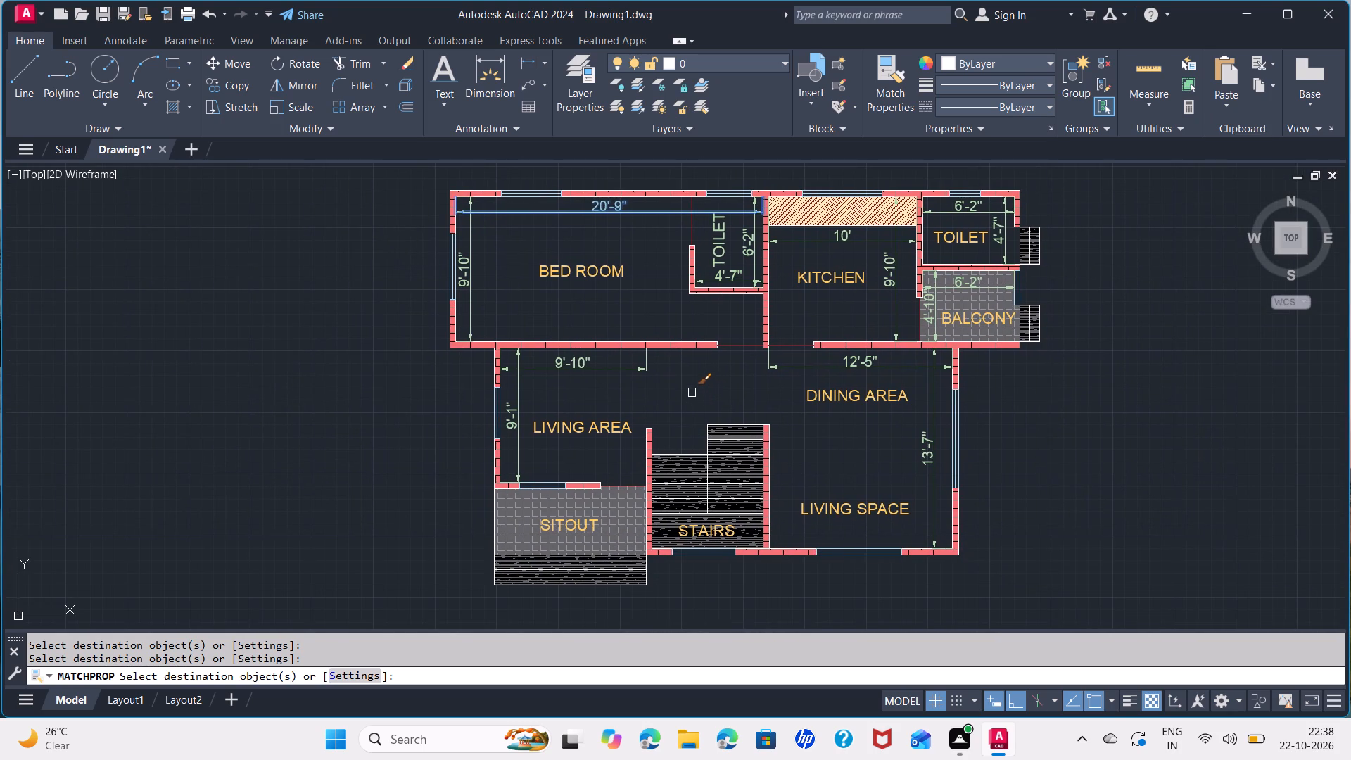
key(Escape)
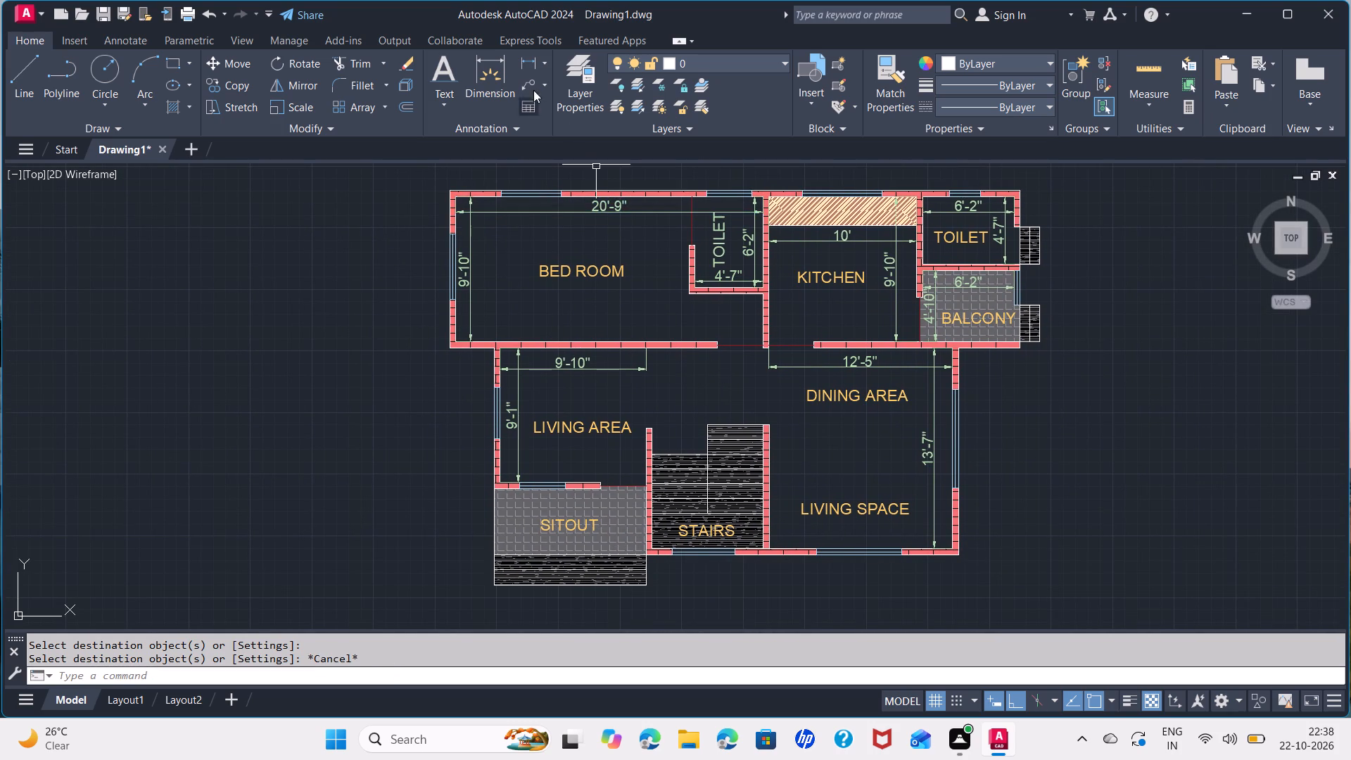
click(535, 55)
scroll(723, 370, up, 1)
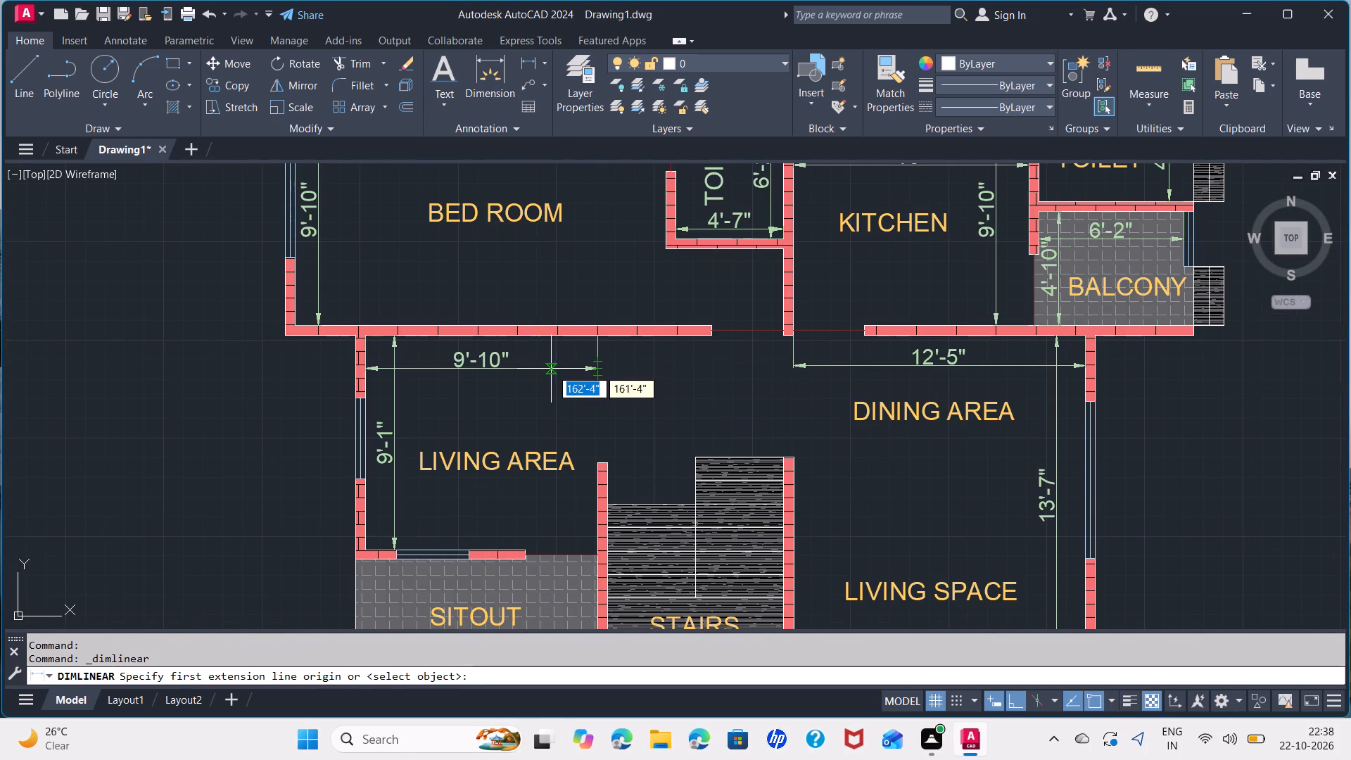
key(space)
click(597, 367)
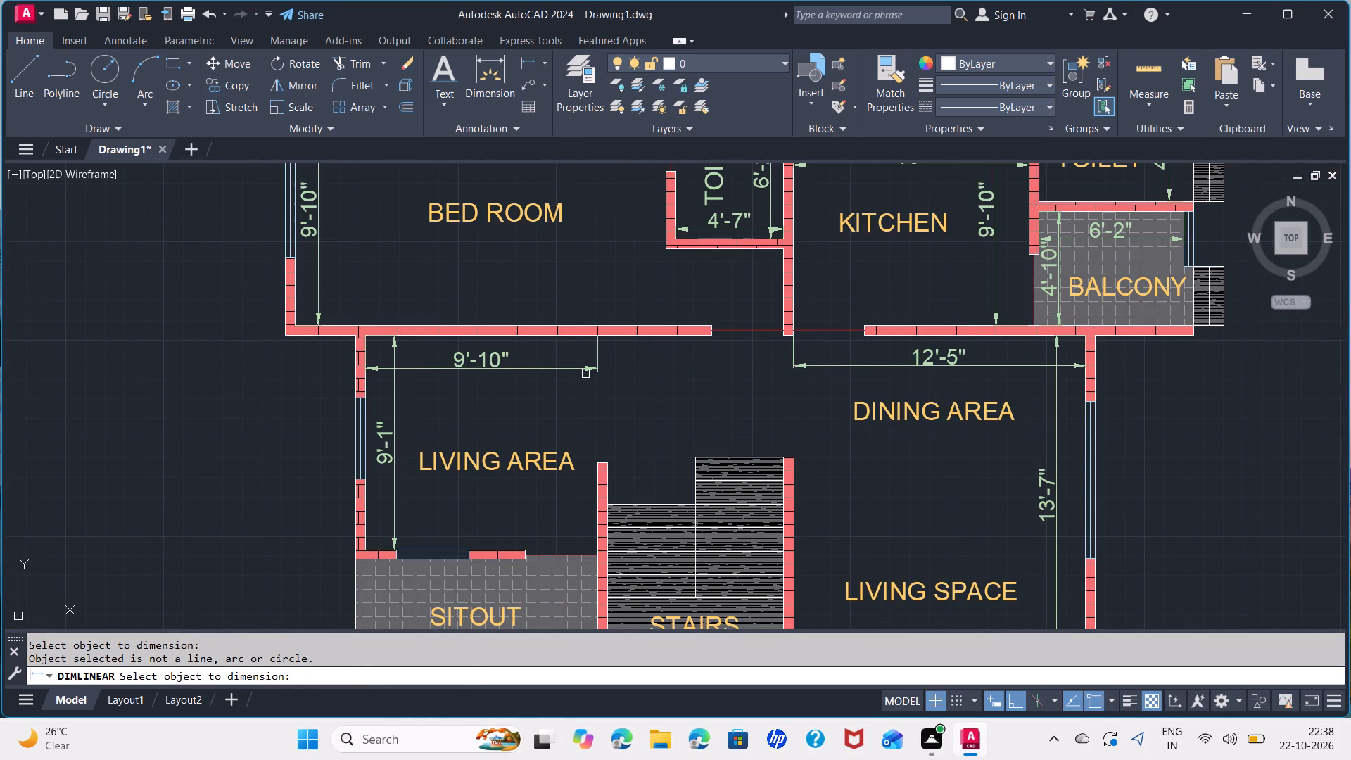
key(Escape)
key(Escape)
Stretch the LIVING AREA's horizontal dimension across to the dining area's east wall so it spans 30'-7".
click(588, 366)
click(598, 371)
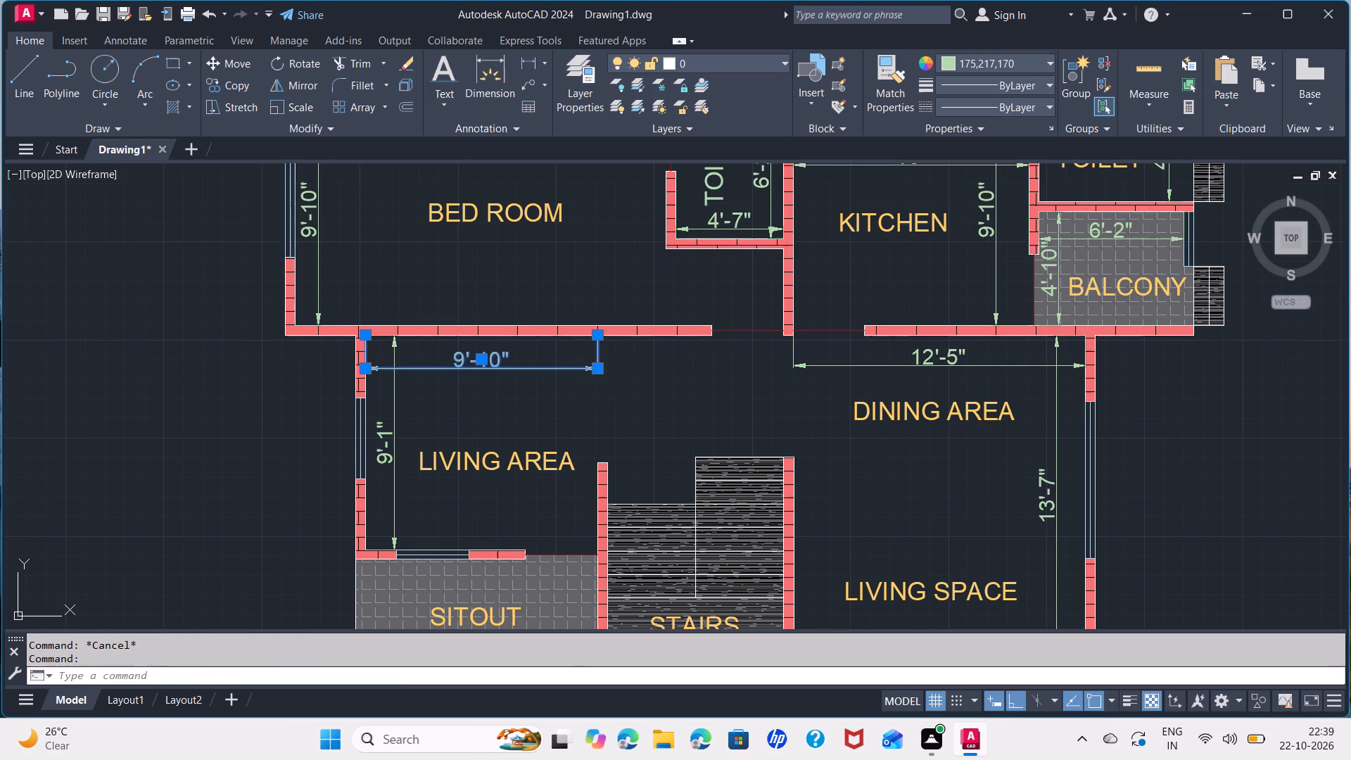
click(1090, 365)
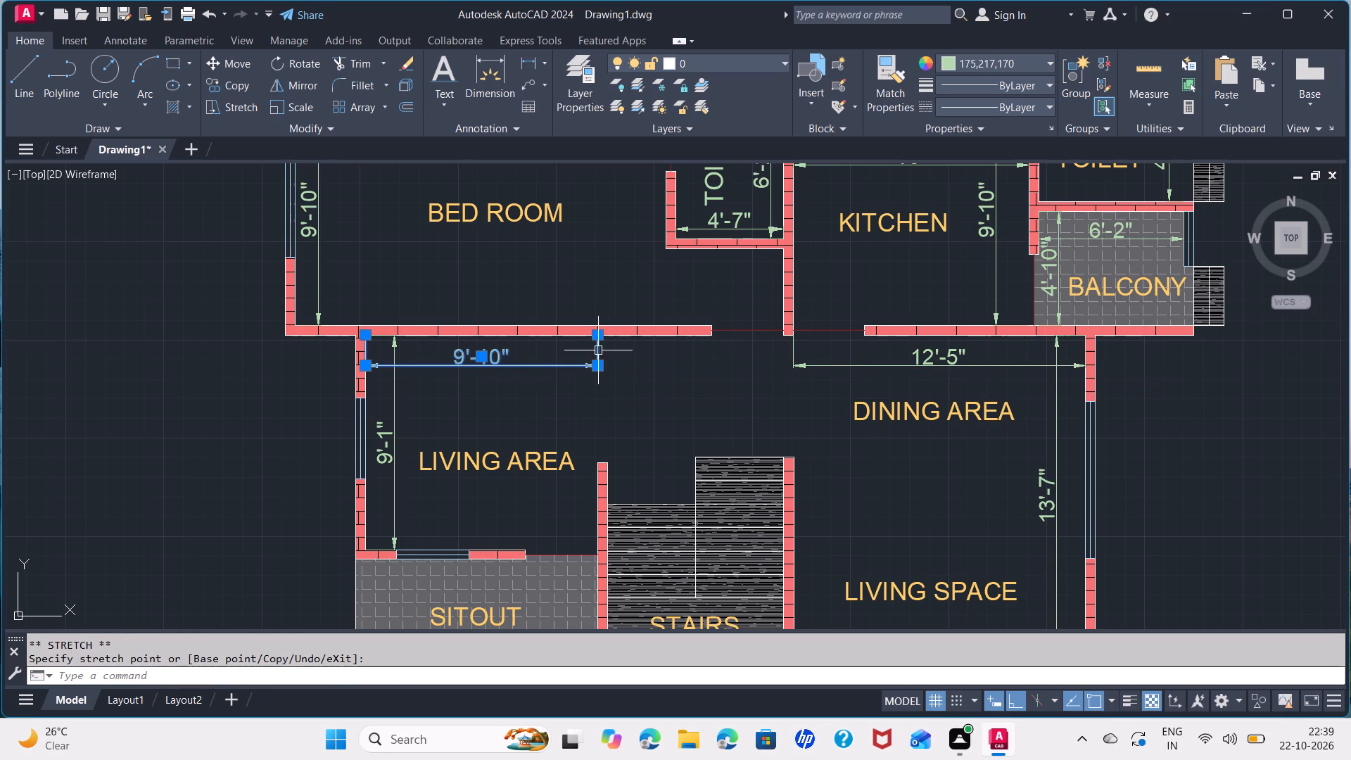
scroll(598, 350, up, 4)
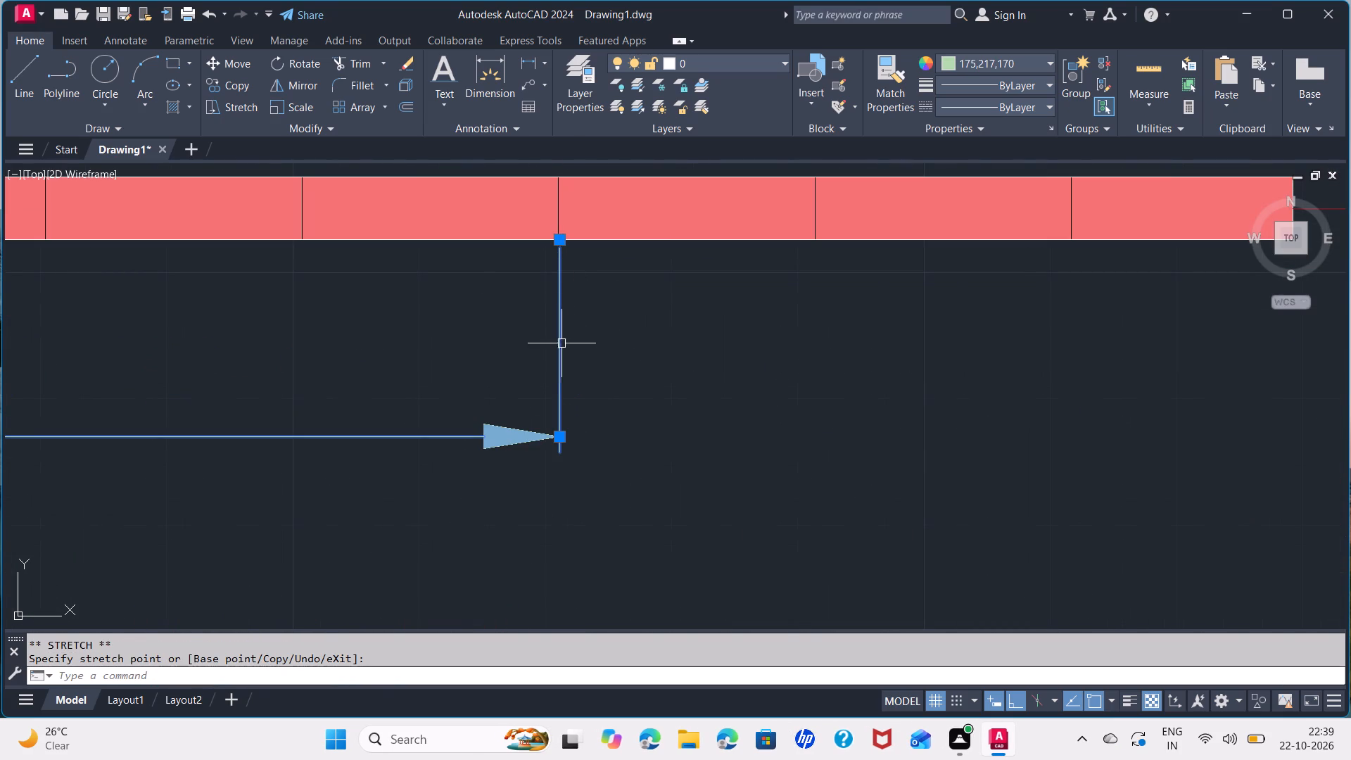
click(558, 339)
scroll(630, 355, down, 3)
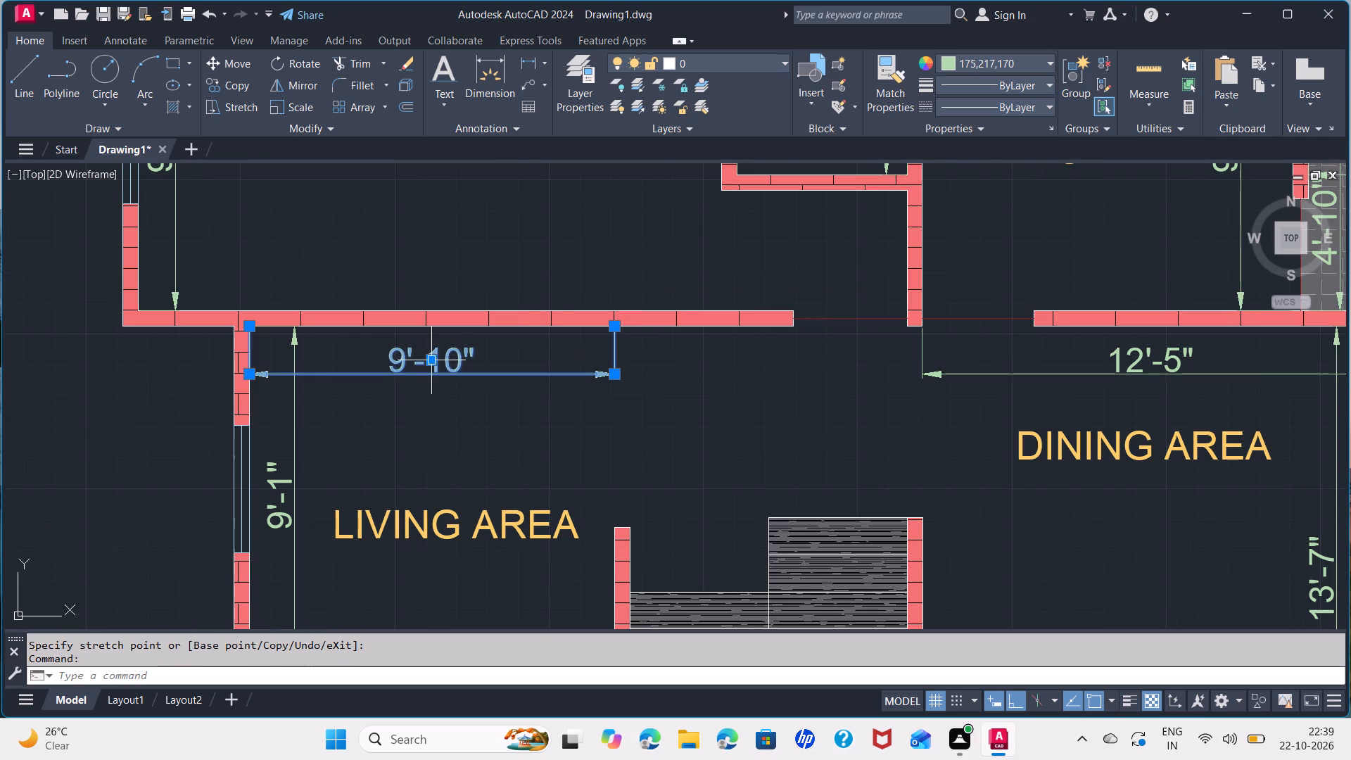
click(618, 324)
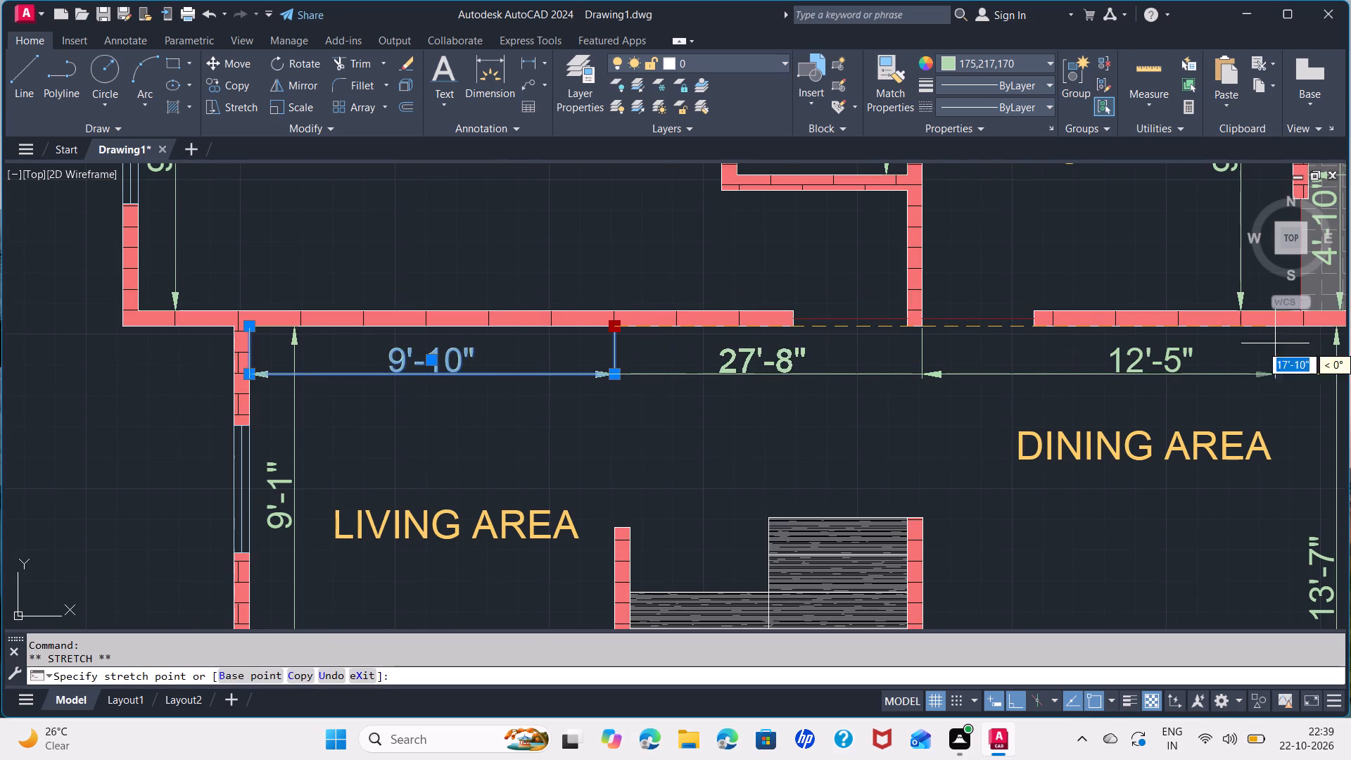
middle_drag(1302, 335, 1060, 324)
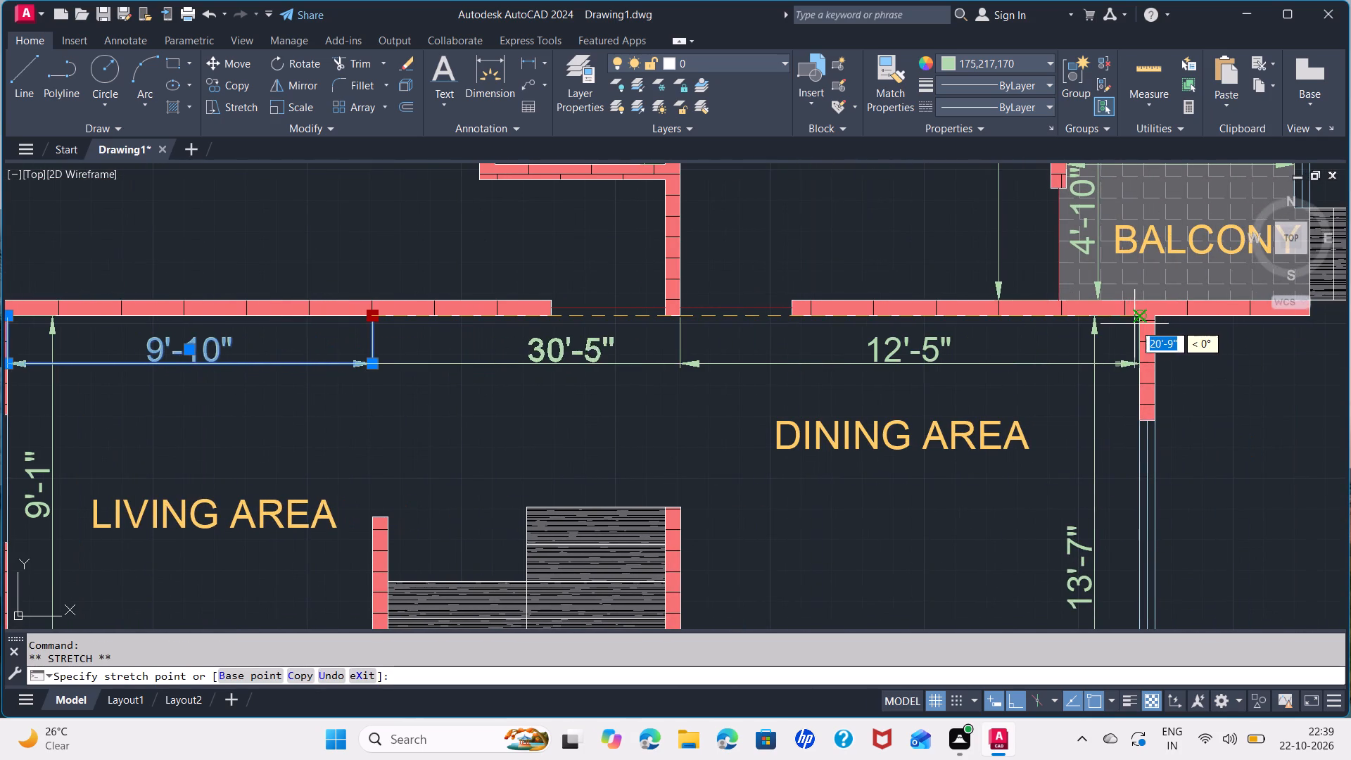
click(1137, 320)
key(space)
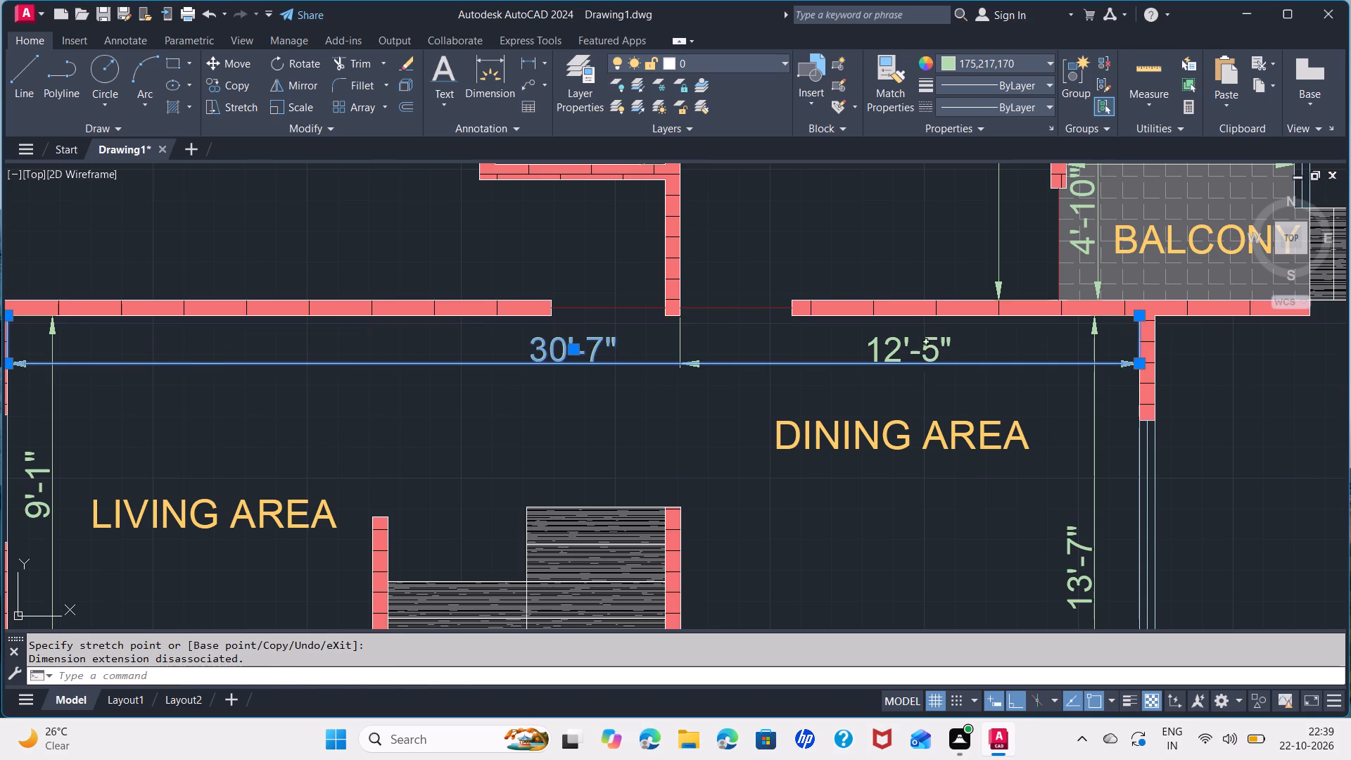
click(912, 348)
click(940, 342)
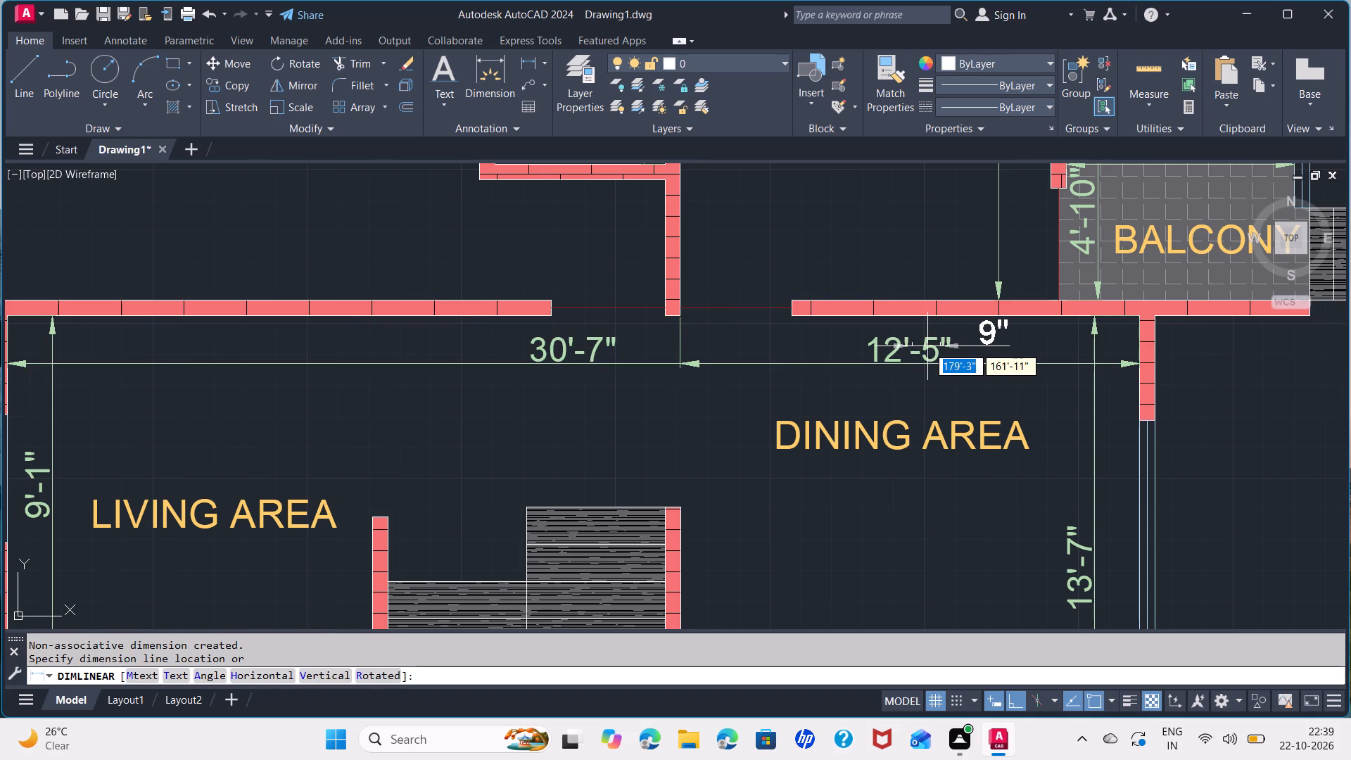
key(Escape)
Erase the 12'-5" horizontal dimension above the DINING AREA label.
click(927, 346)
key(Delete)
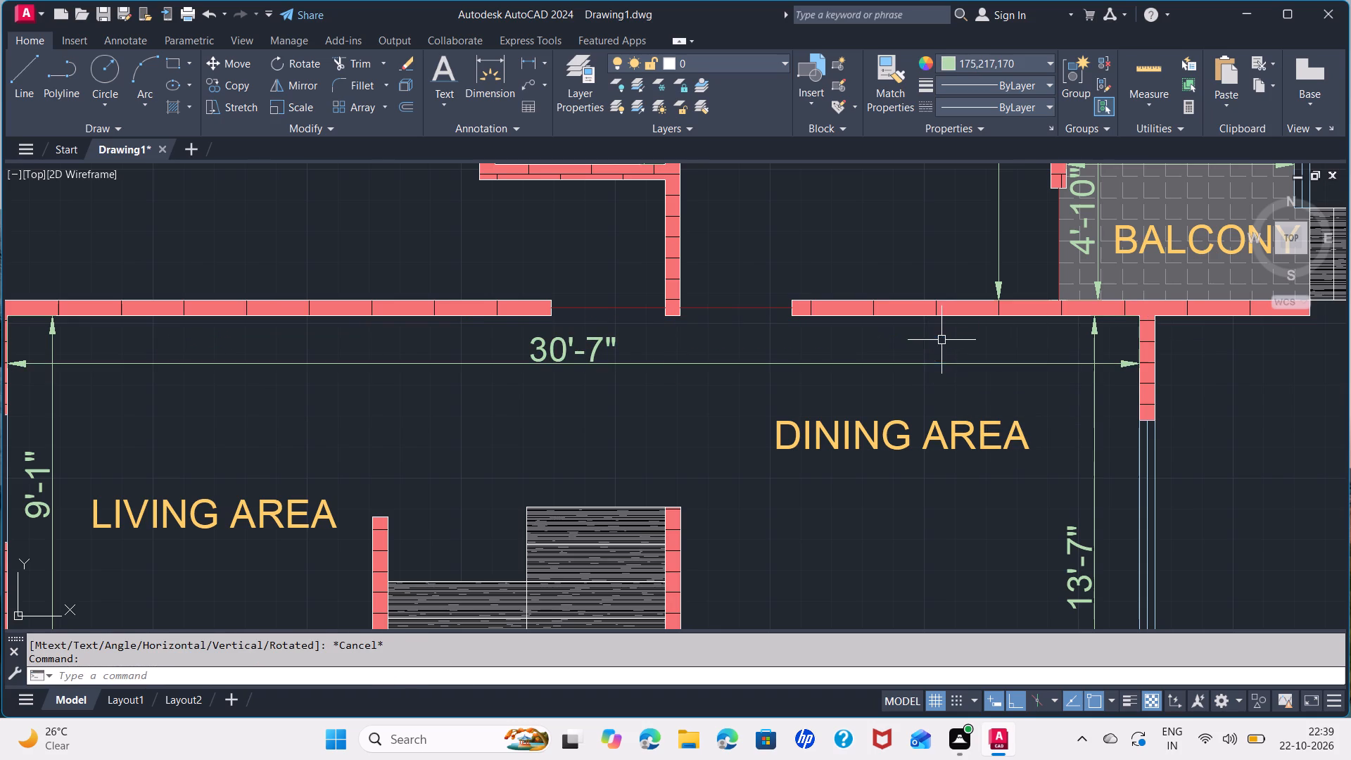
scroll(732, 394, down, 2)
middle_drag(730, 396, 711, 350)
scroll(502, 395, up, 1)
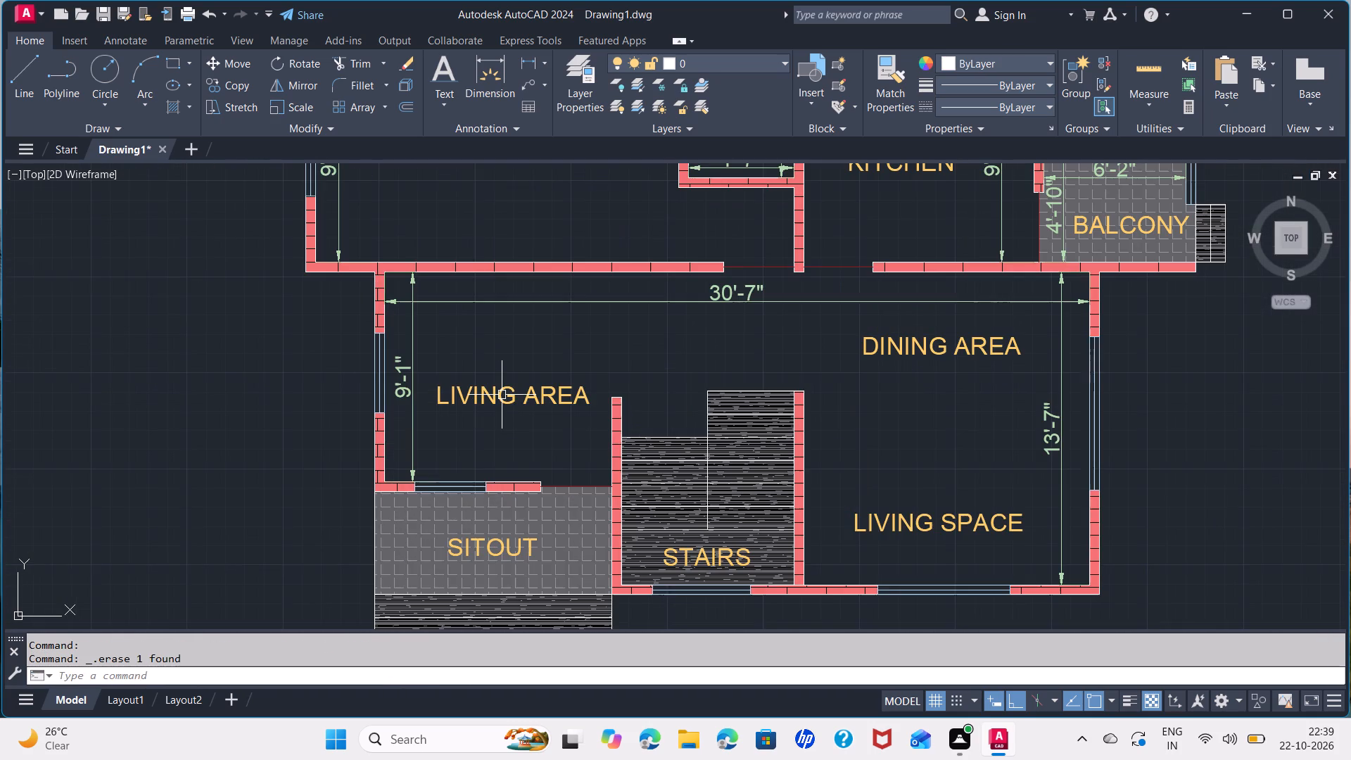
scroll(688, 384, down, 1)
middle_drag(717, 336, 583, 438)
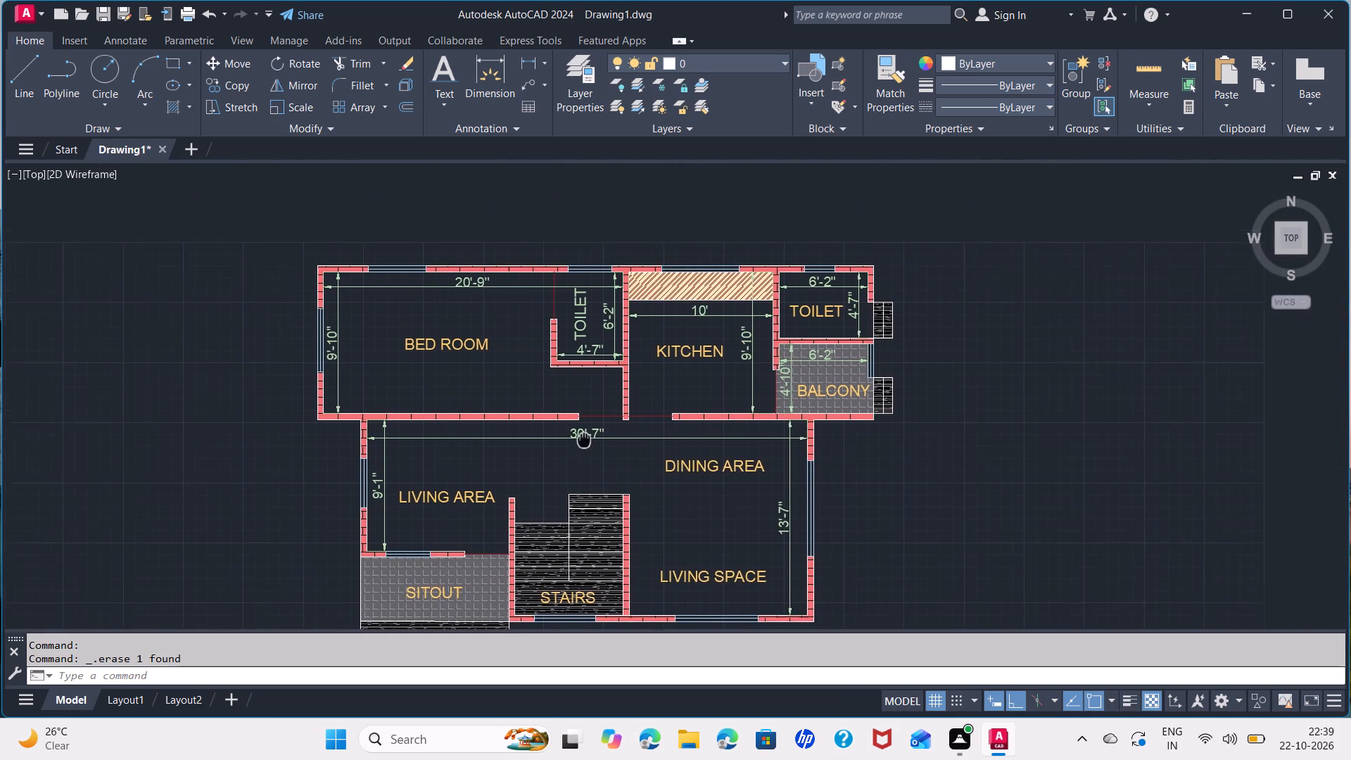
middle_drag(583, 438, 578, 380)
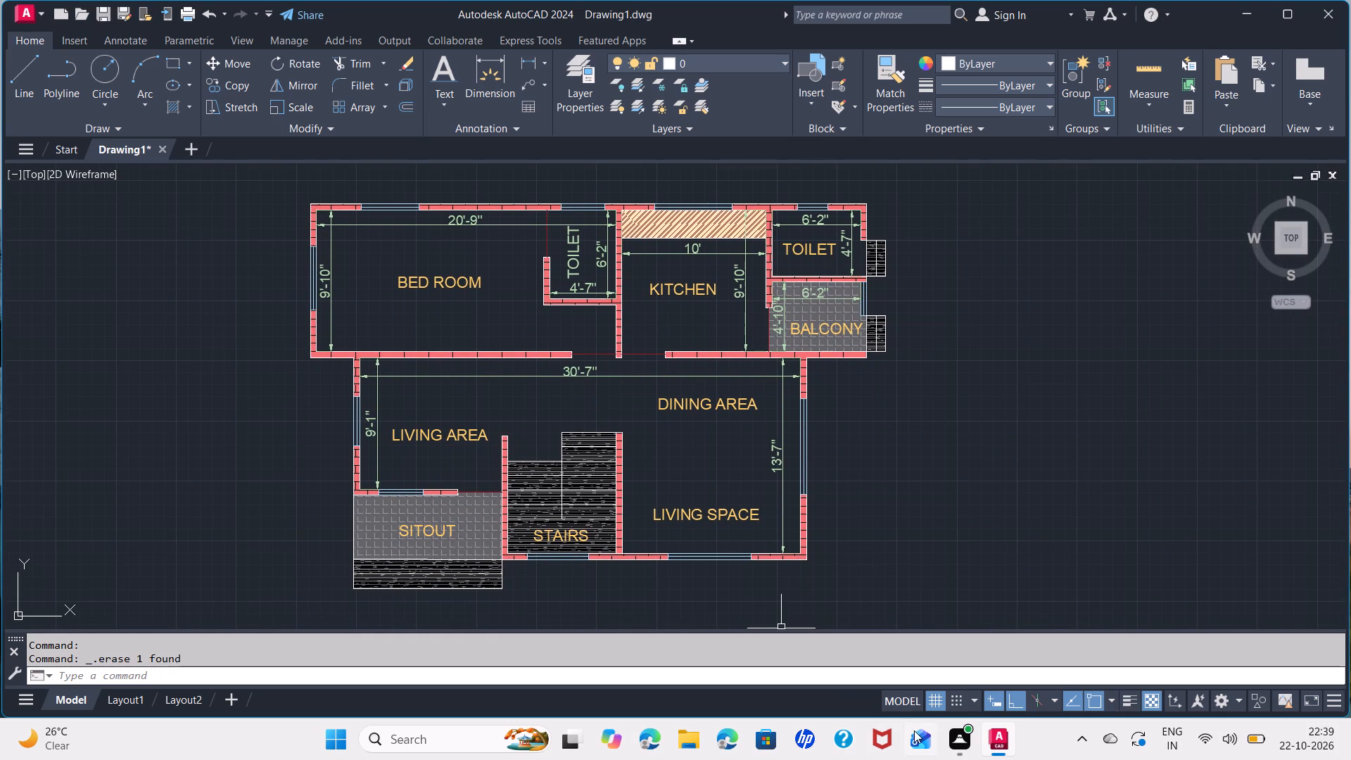
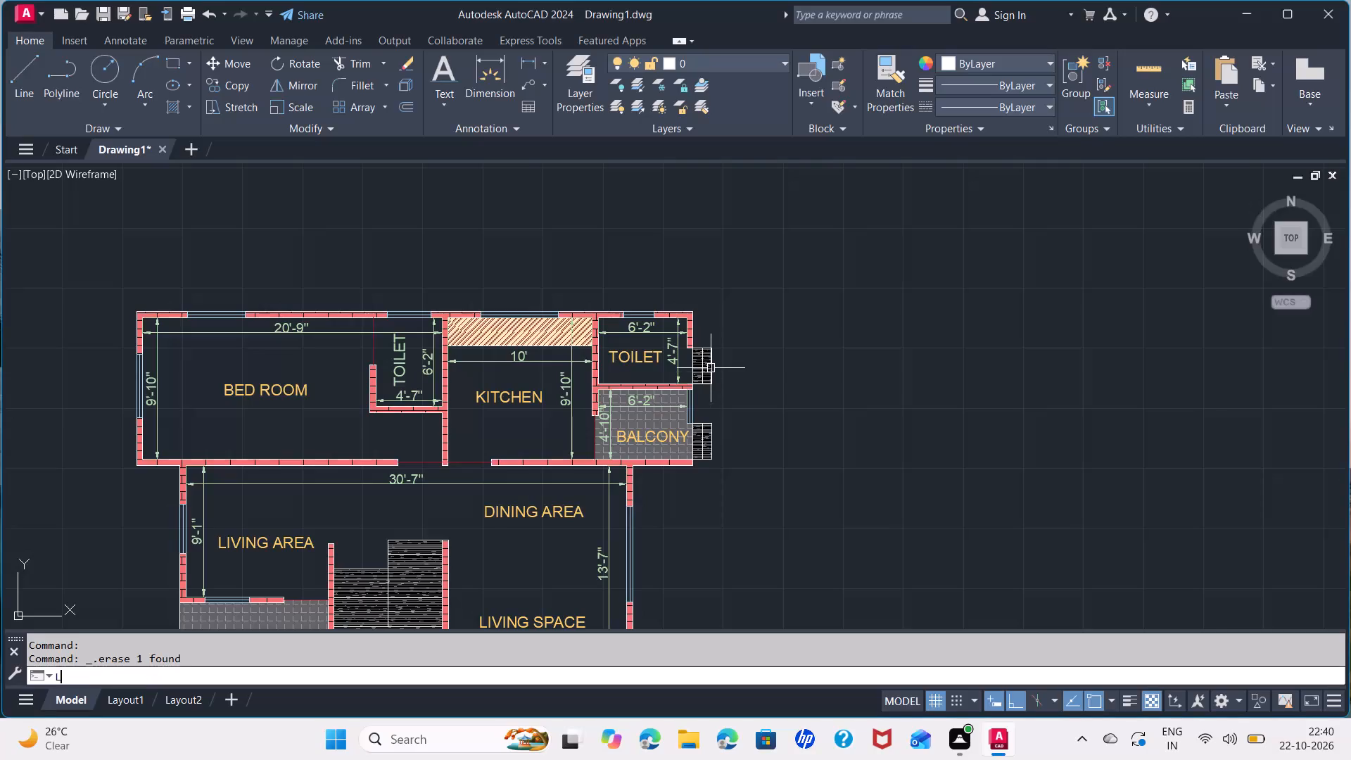
Draw a rectangle 21'-4" wide with lines east of the plan, level with the bedroom-to-balcony block's north and south walls.
key(Return)
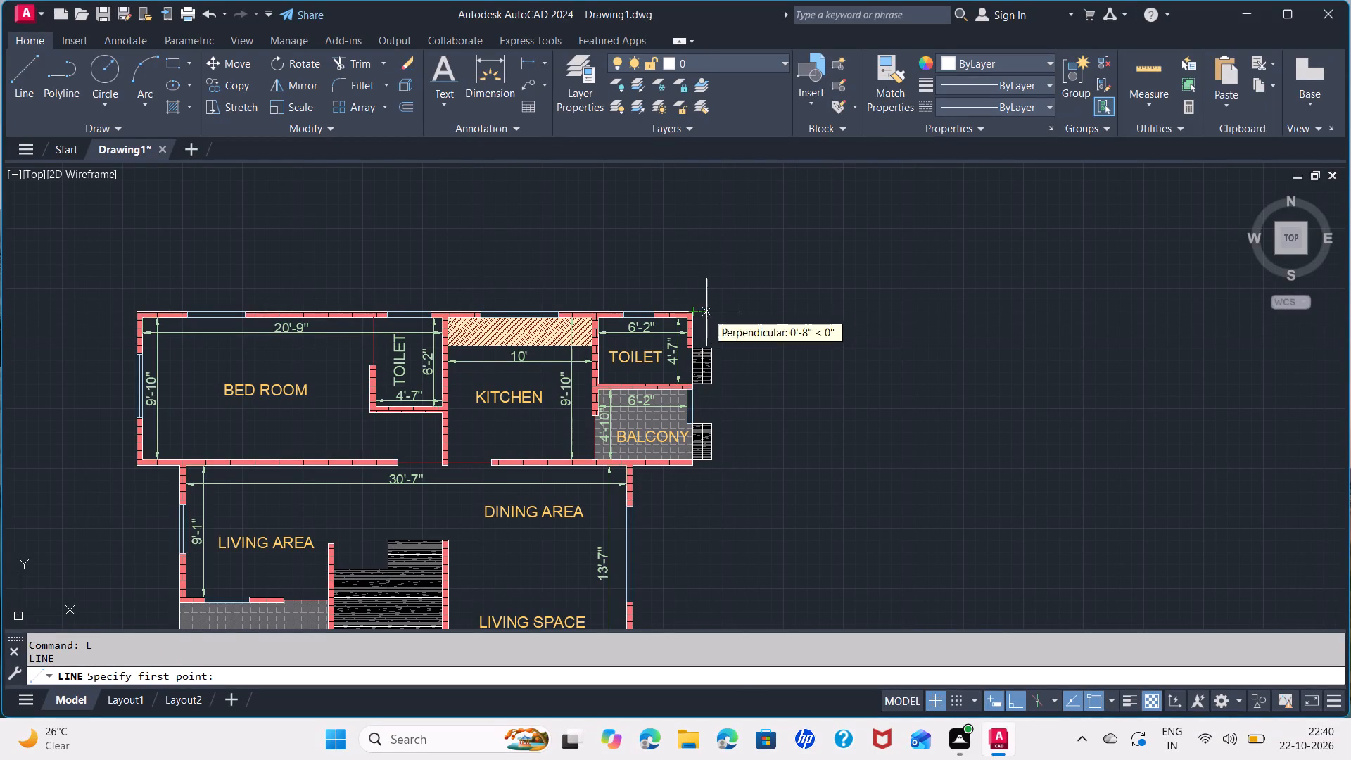
click(769, 309)
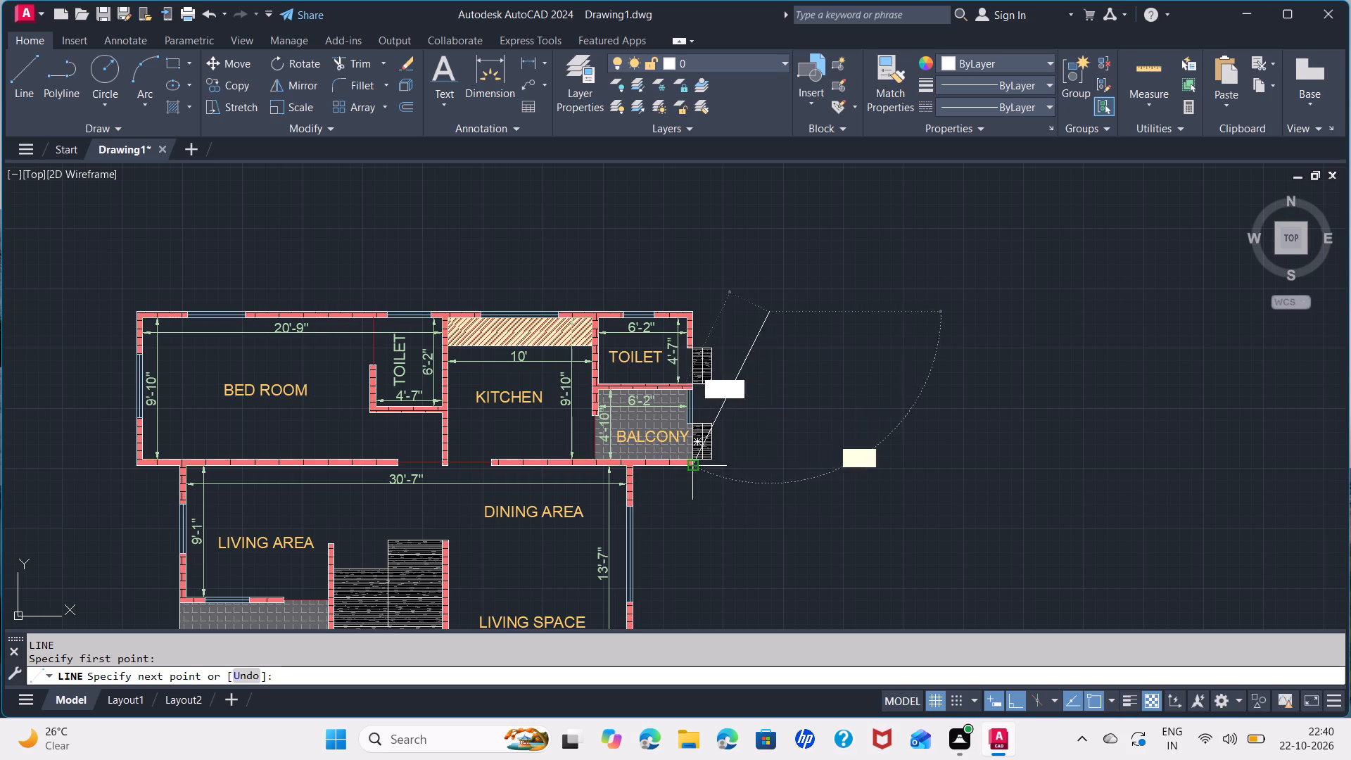
click(768, 467)
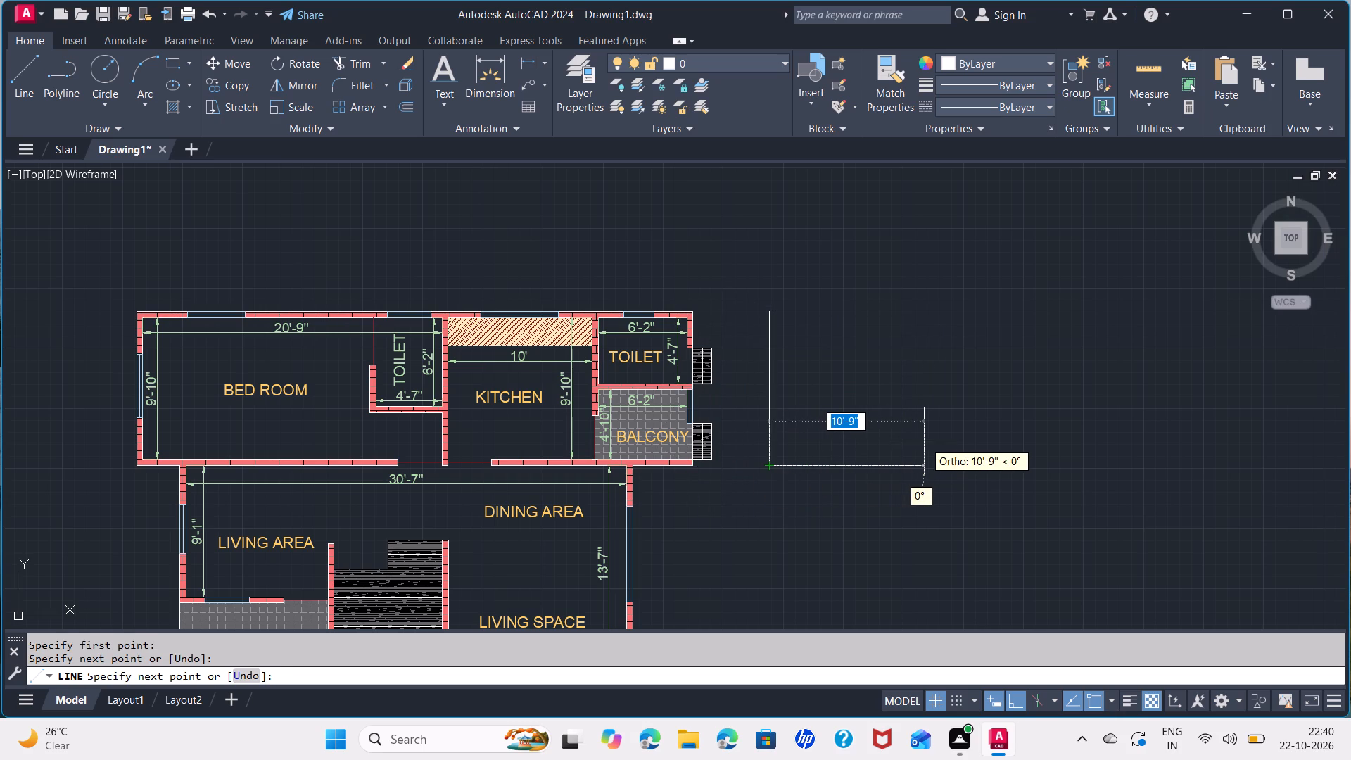
key(2)
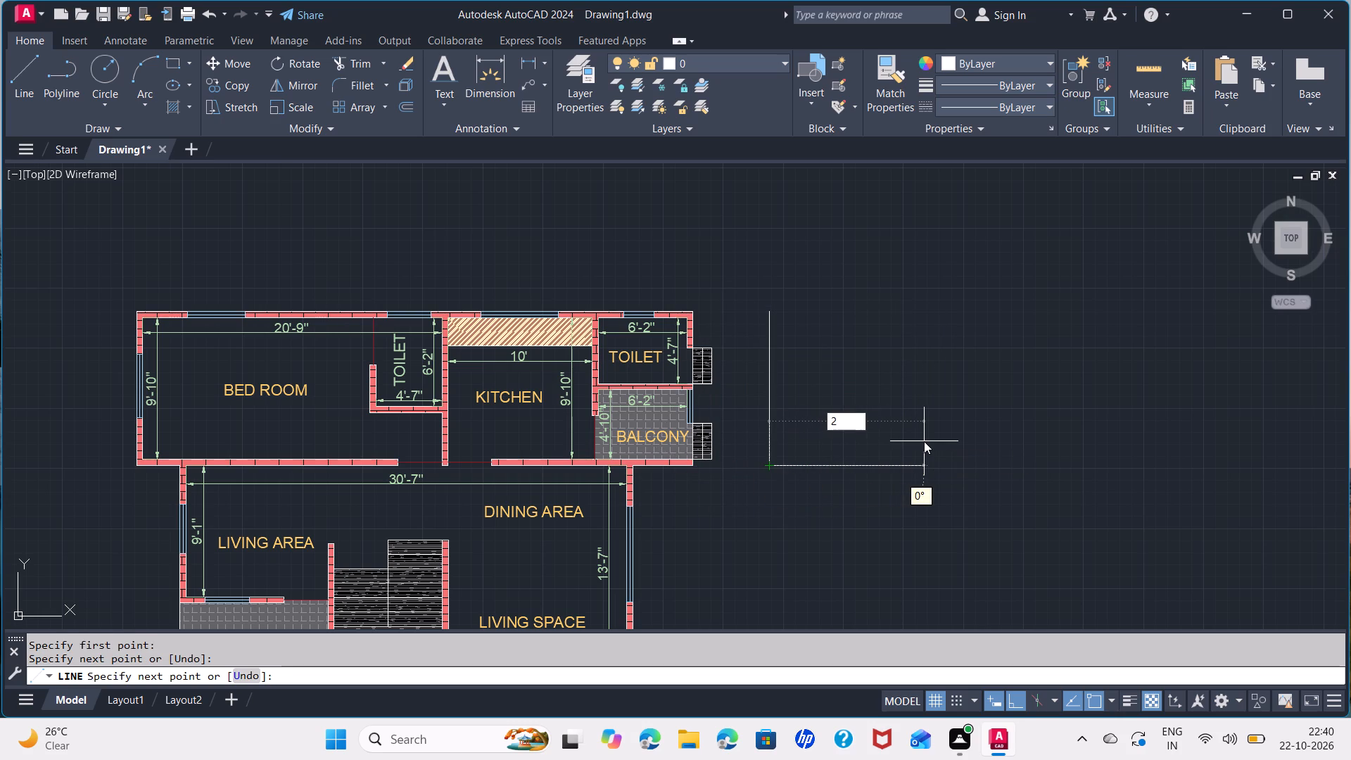
key(0)
key(BackSpace)
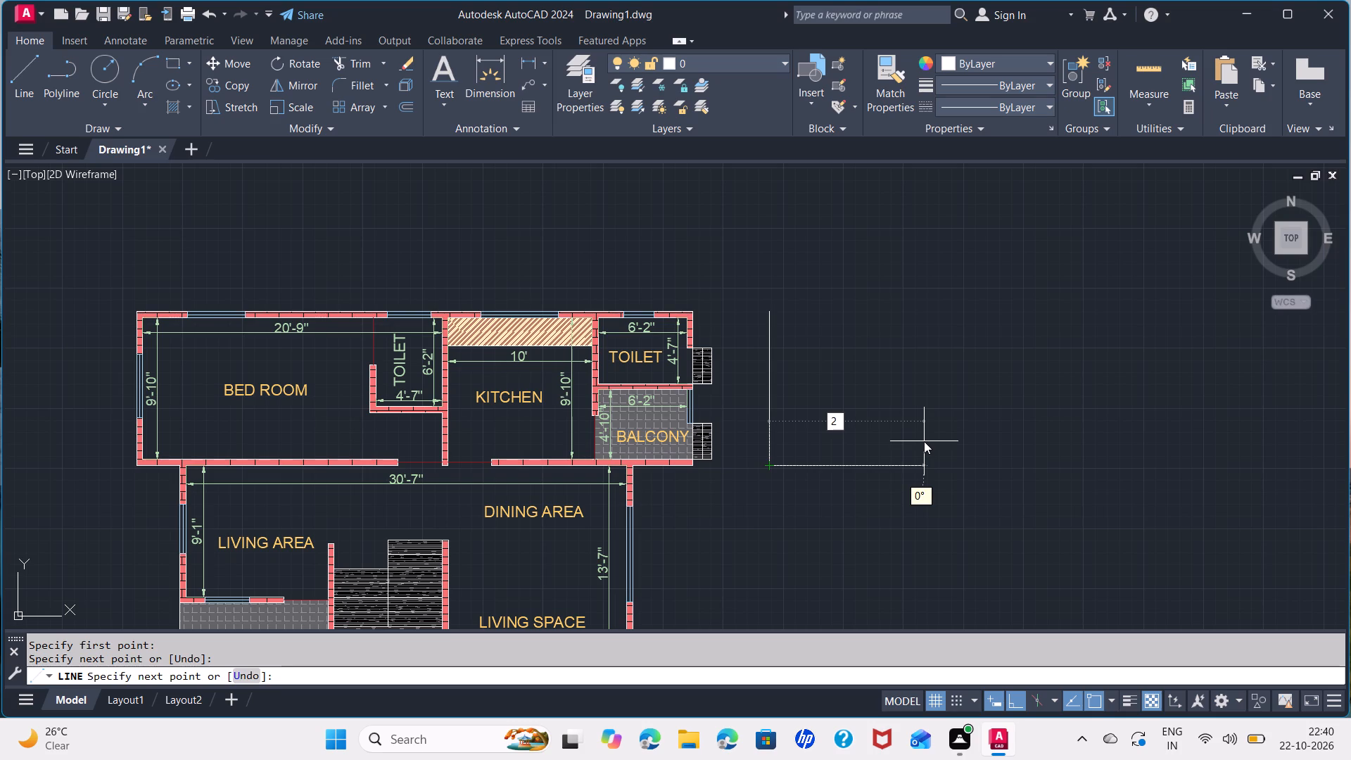
key(1)
key(apostrophe)
key(4)
key(Return)
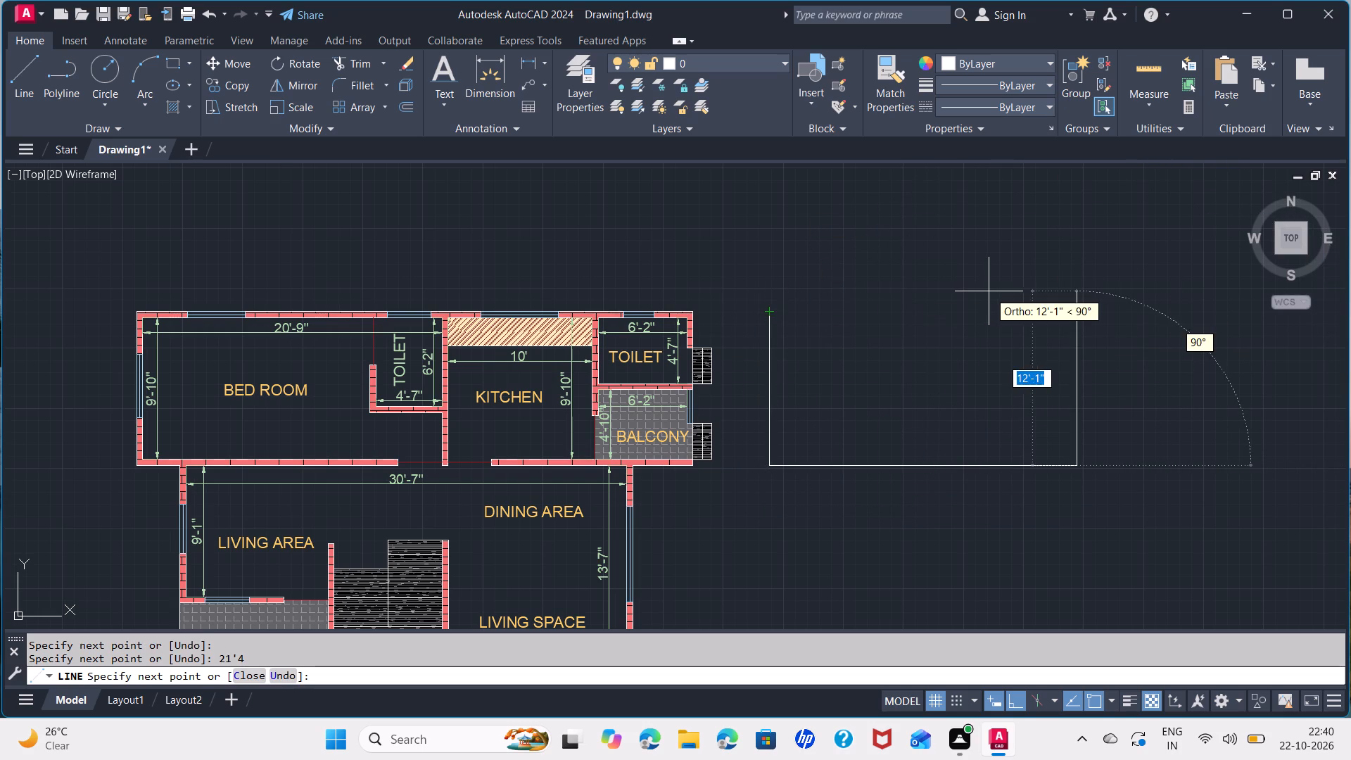
click(1079, 309)
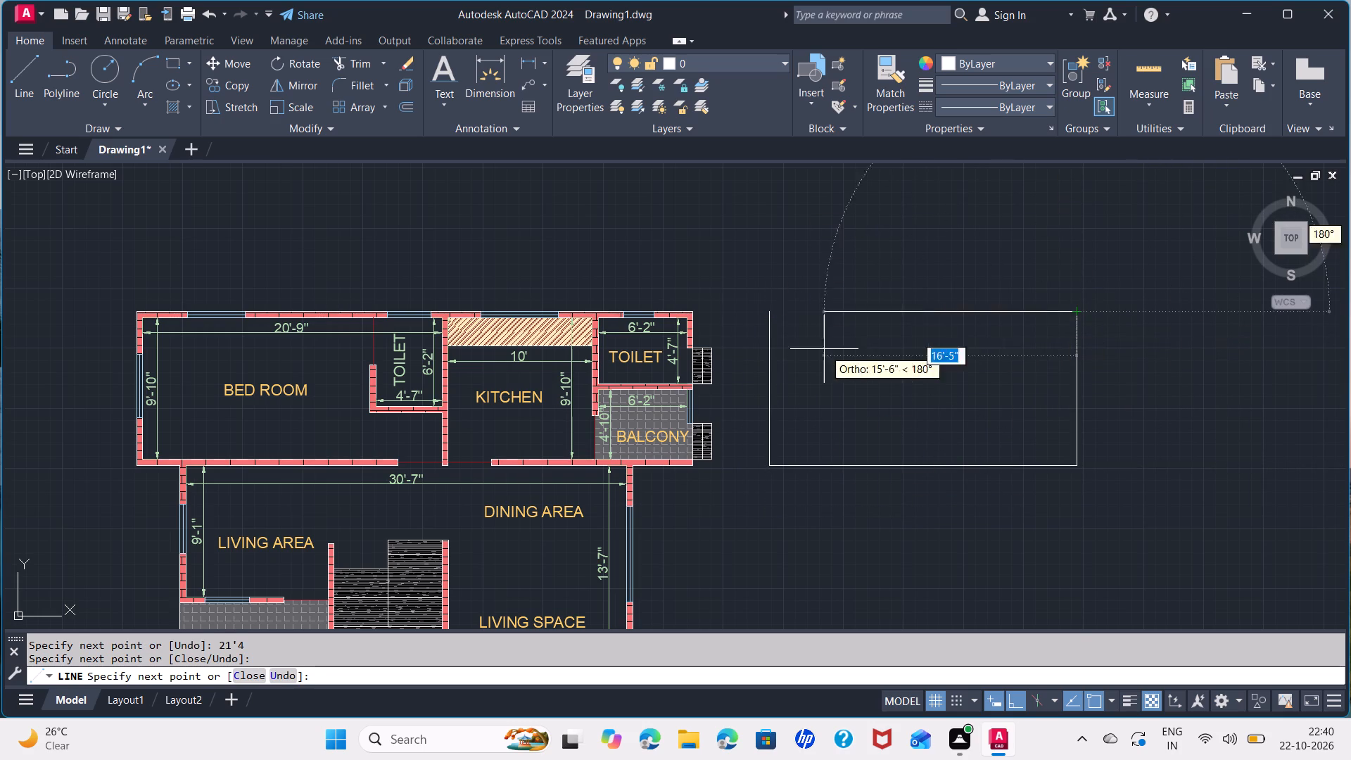
click(772, 311)
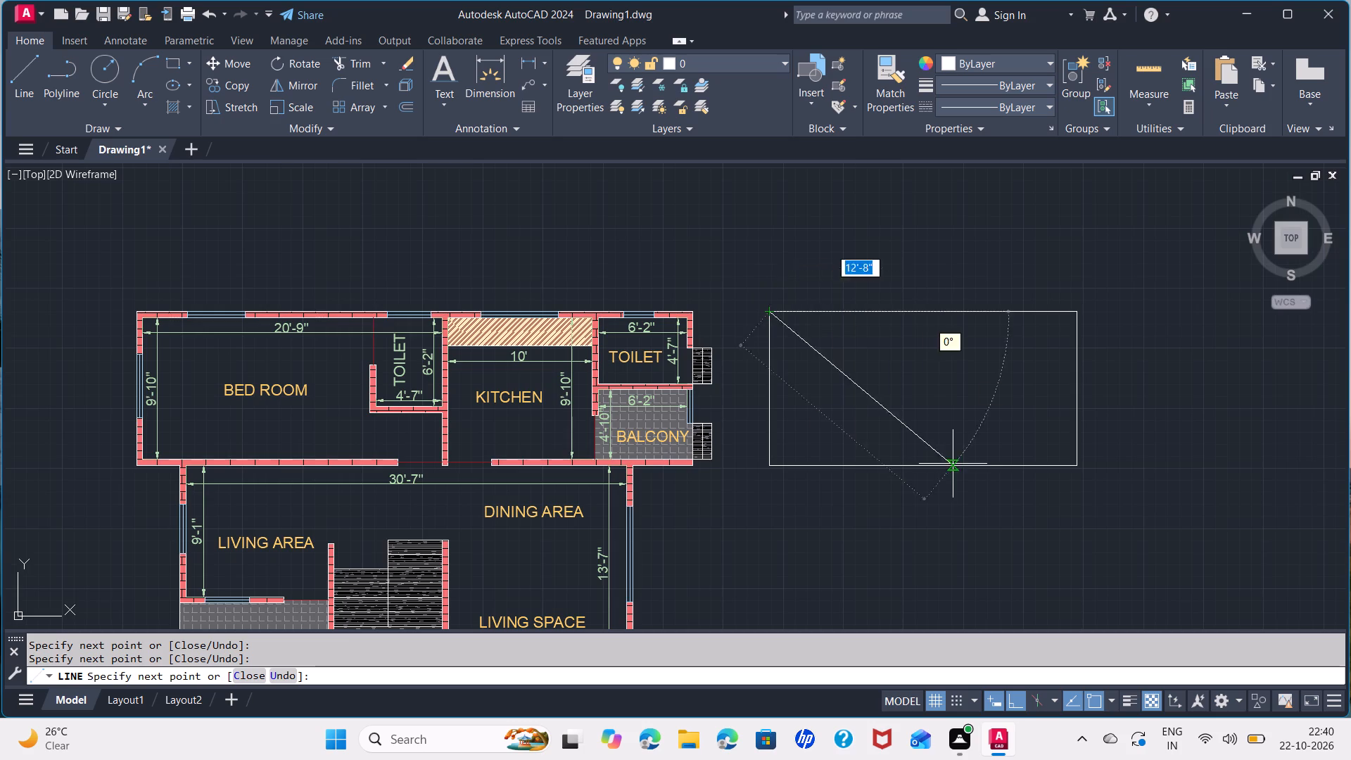
middle_drag(953, 464, 860, 403)
key(space)
Draw an adjoining rectangle 17' wide and equally deep off the new rectangle's northeast corner.
middle_drag(942, 405, 929, 403)
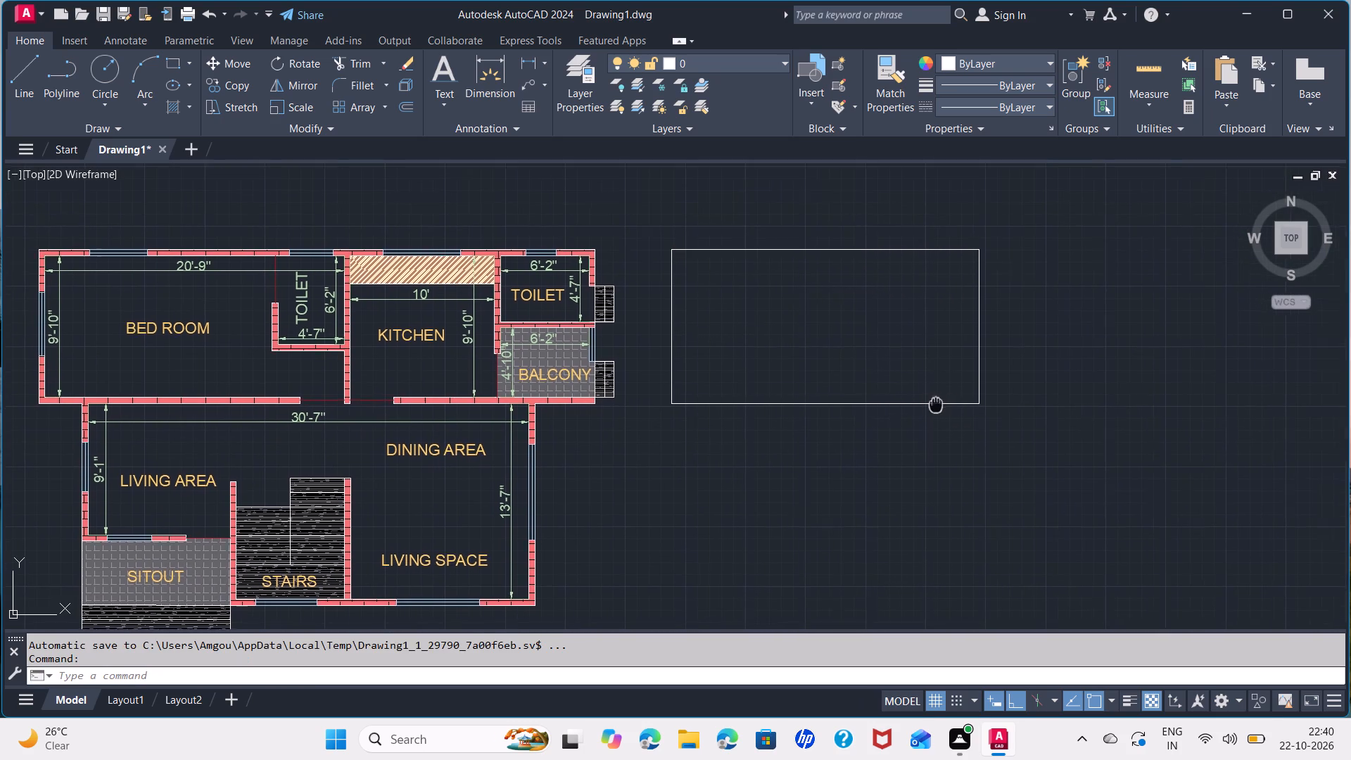
middle_drag(929, 403, 818, 441)
key(space)
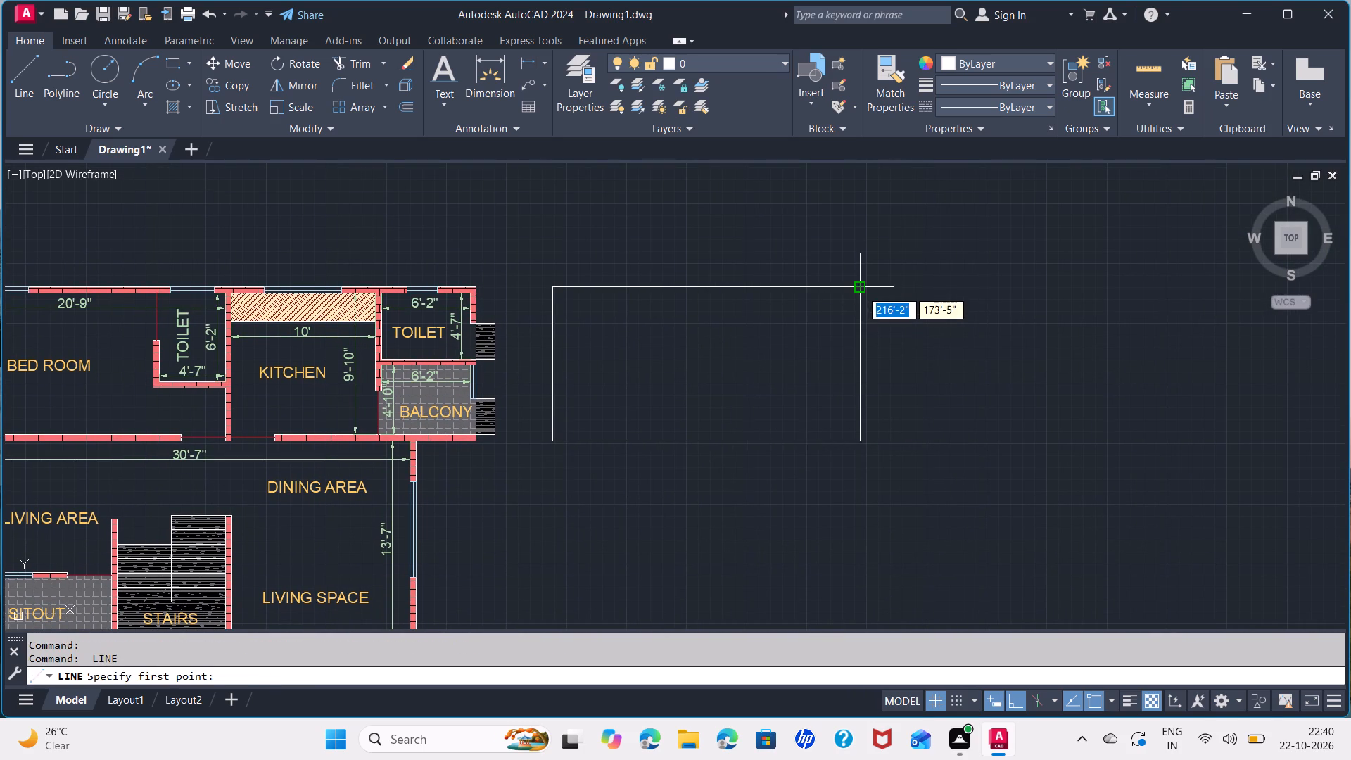
click(861, 290)
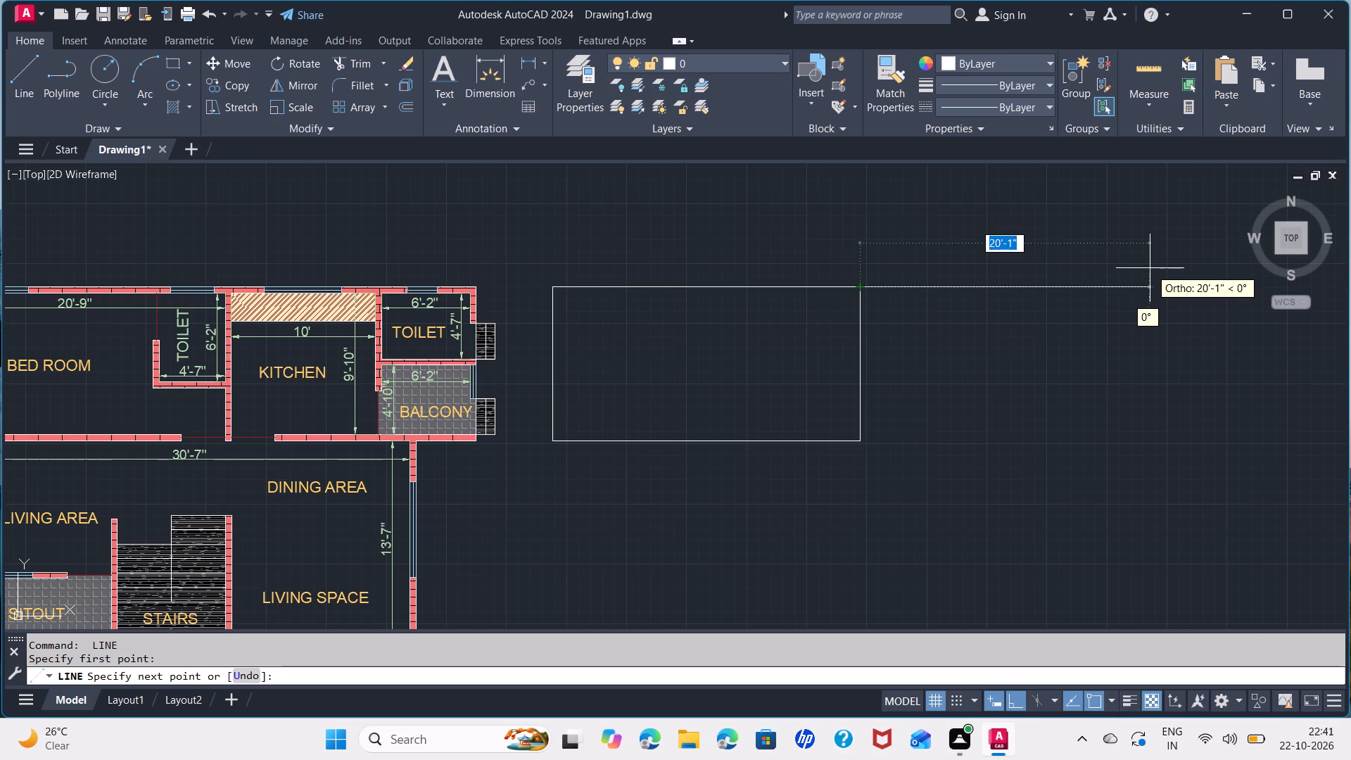
text(17')
key(Return)
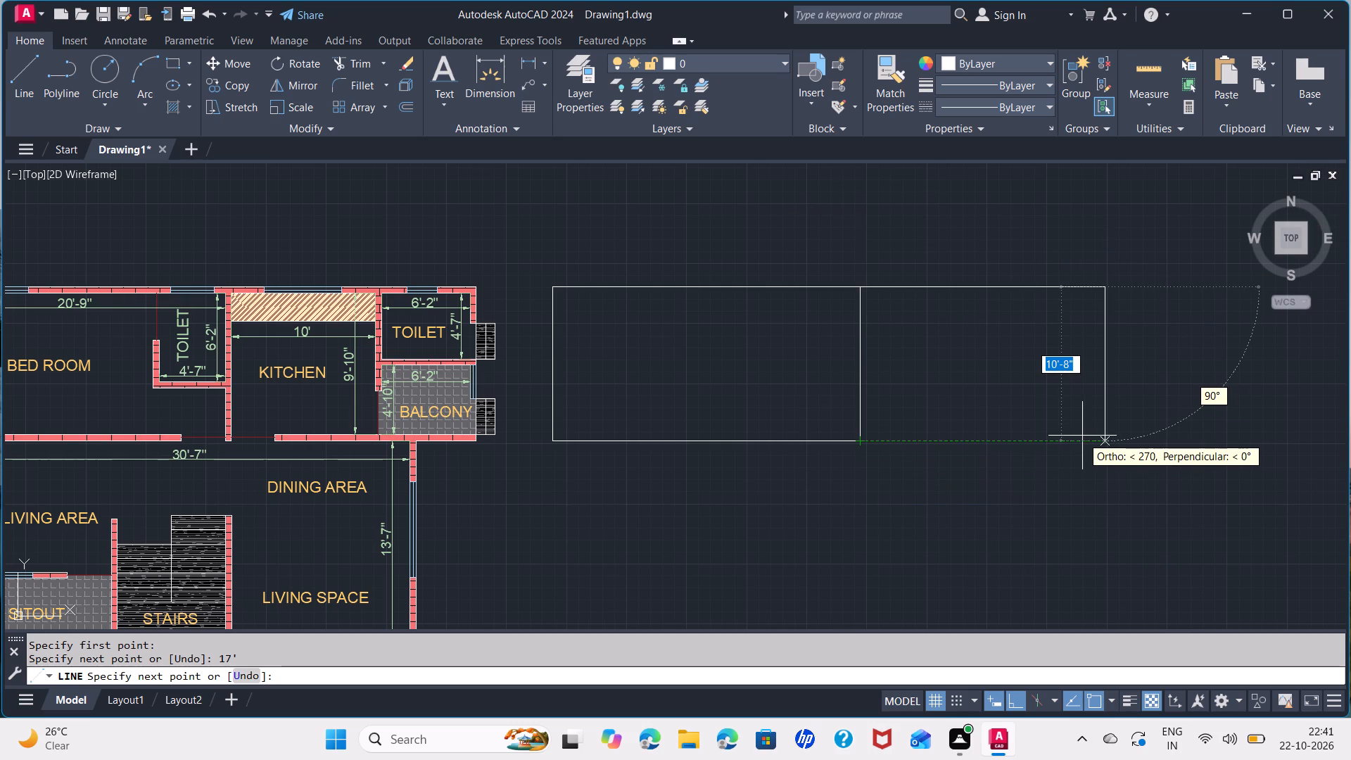
click(1105, 442)
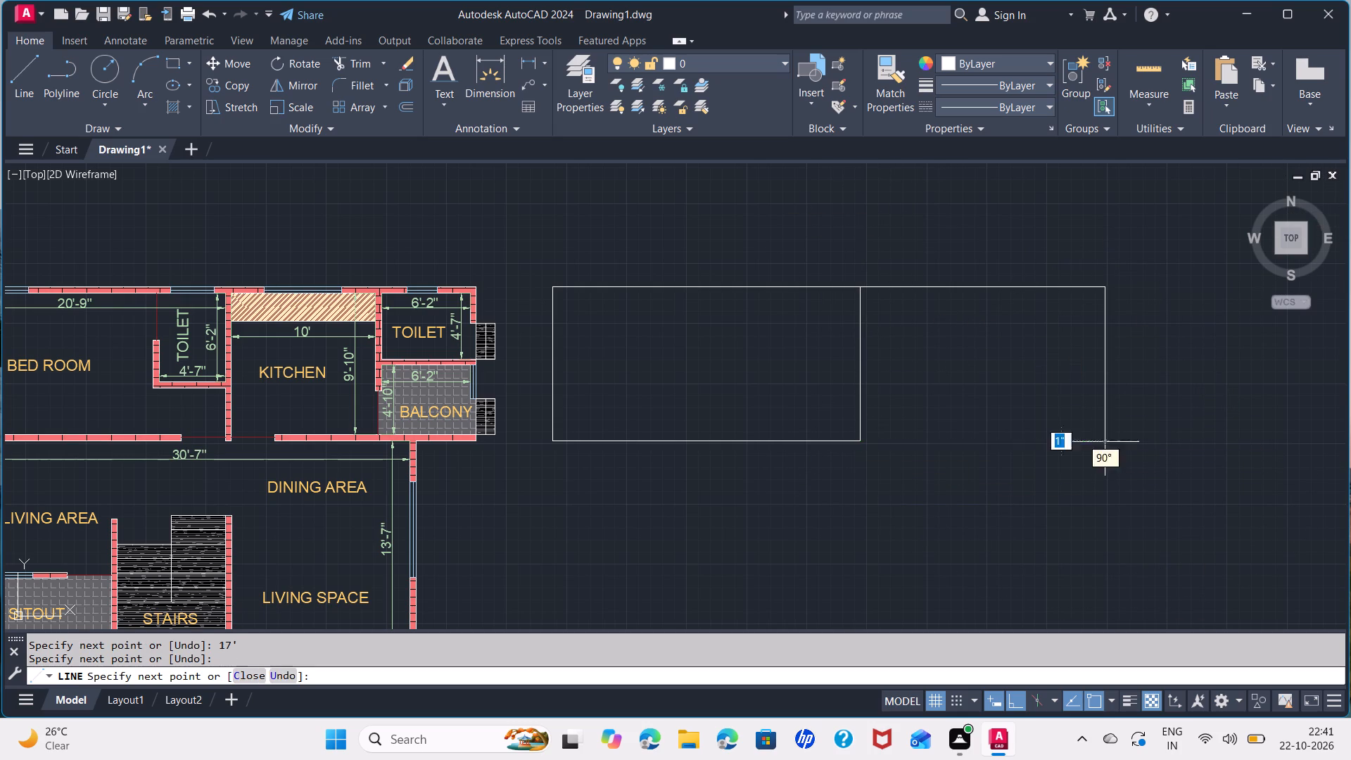
click(861, 442)
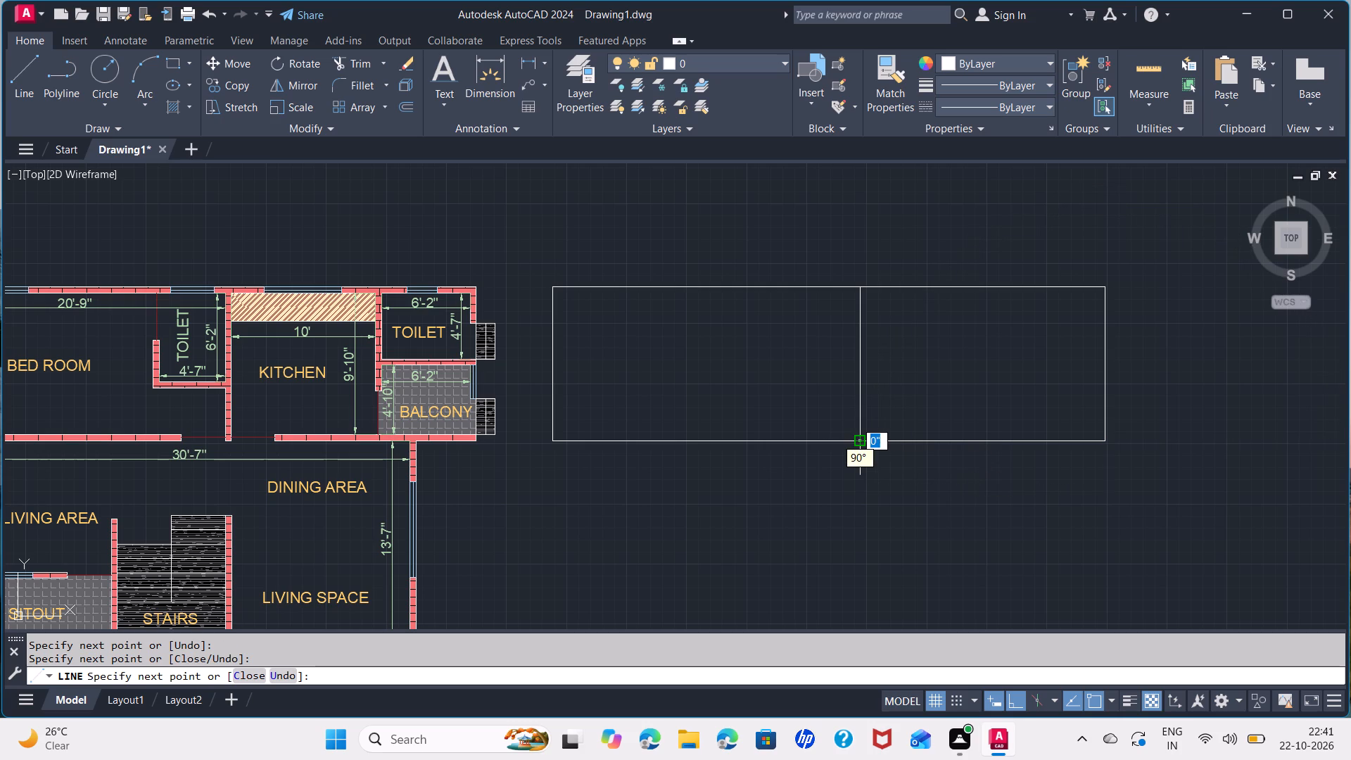
key(space)
Draw a room outline about 12'-9" wide and 9'-6" deep below the 21'-4" rectangle, level with the sitout's north edge.
middle_drag(862, 490, 861, 388)
key(space)
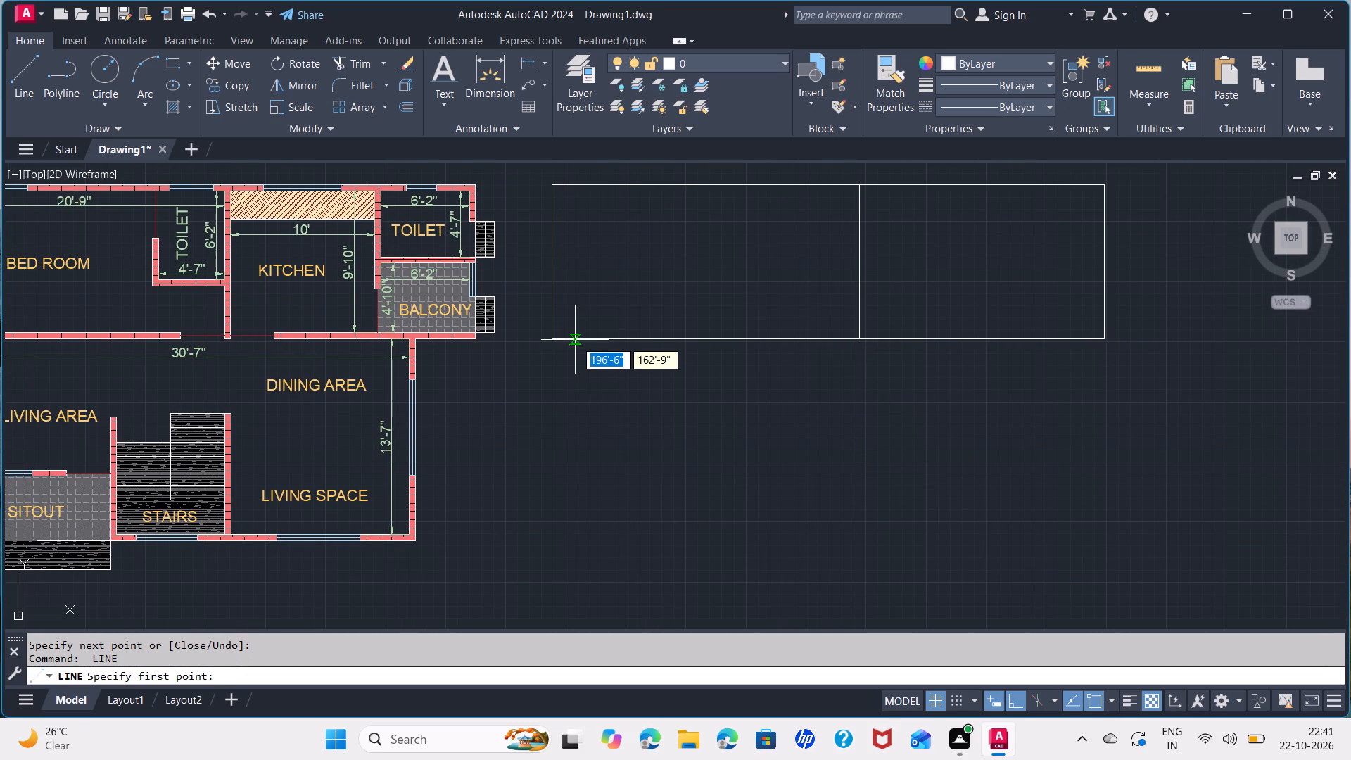
click(582, 340)
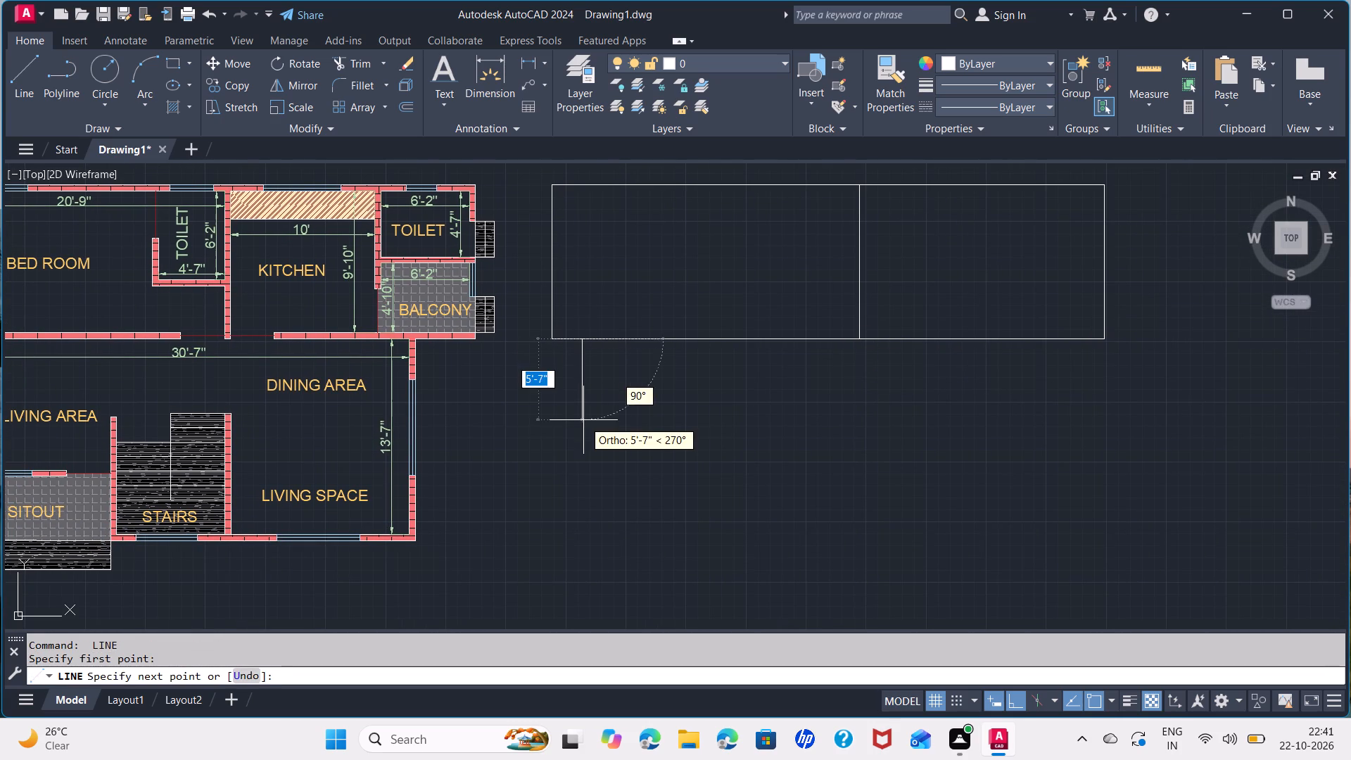
middle_drag(583, 420, 788, 427)
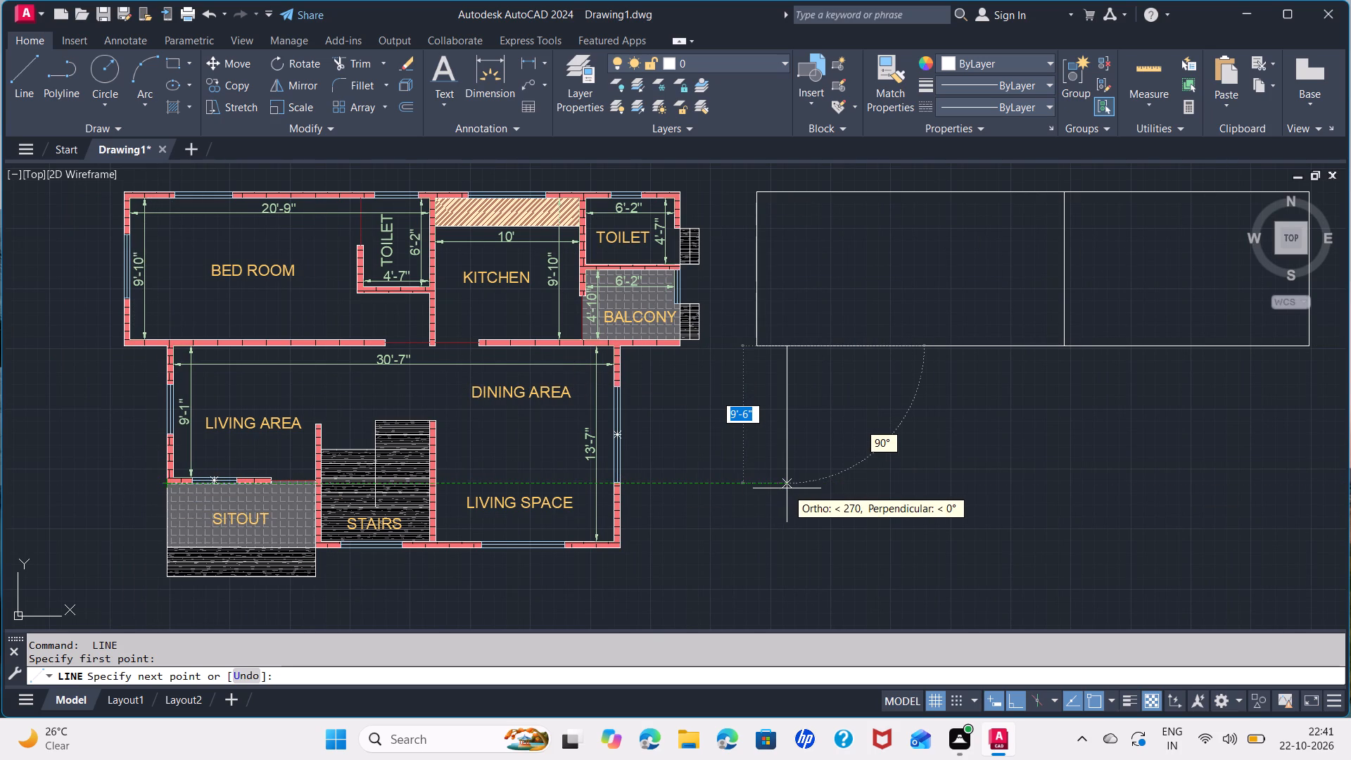
click(786, 486)
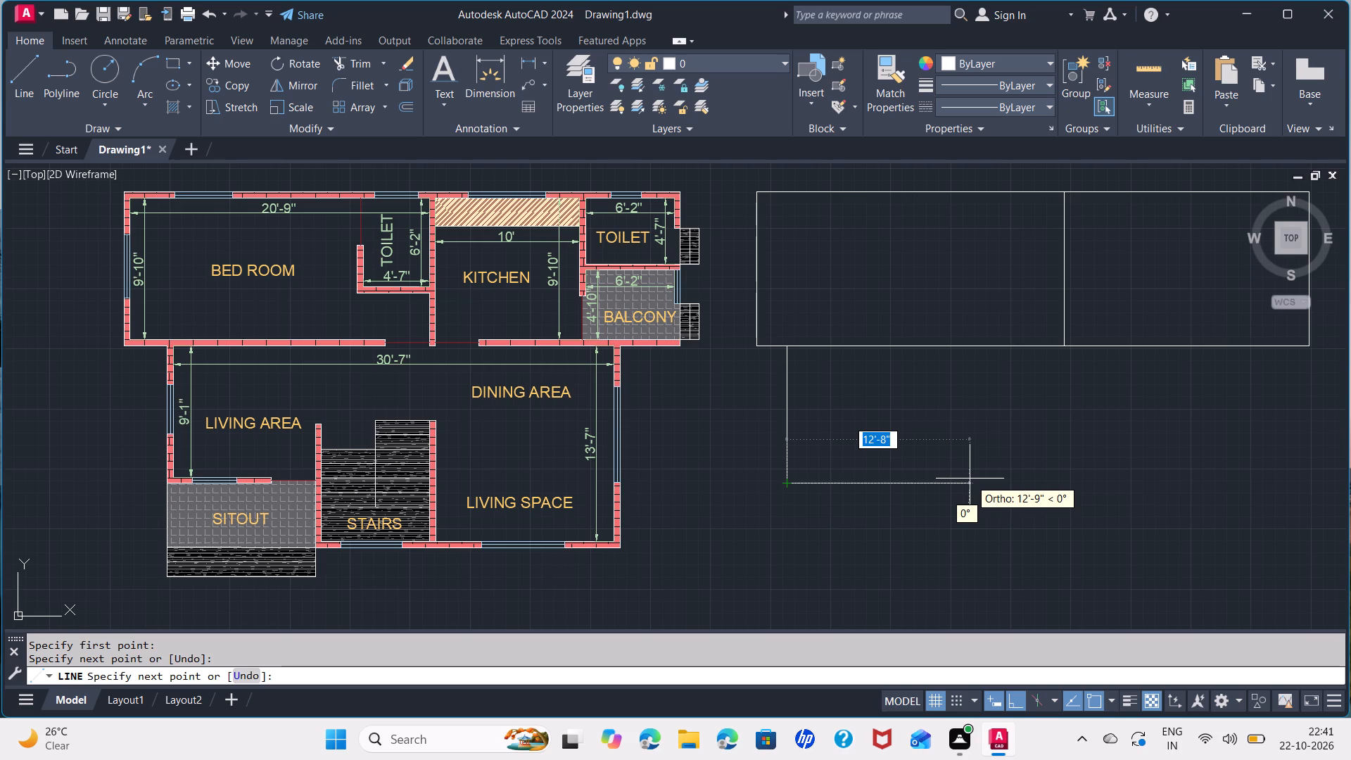
click(971, 480)
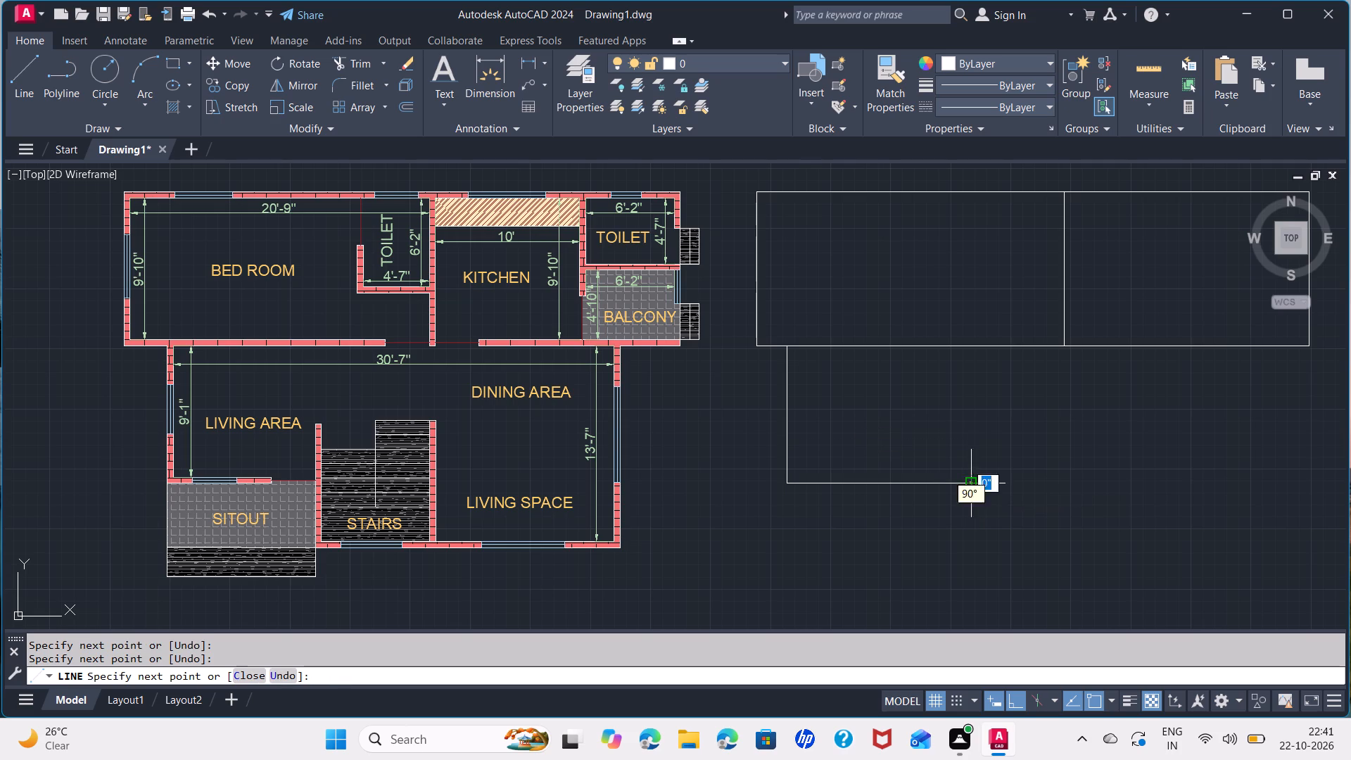
click(972, 350)
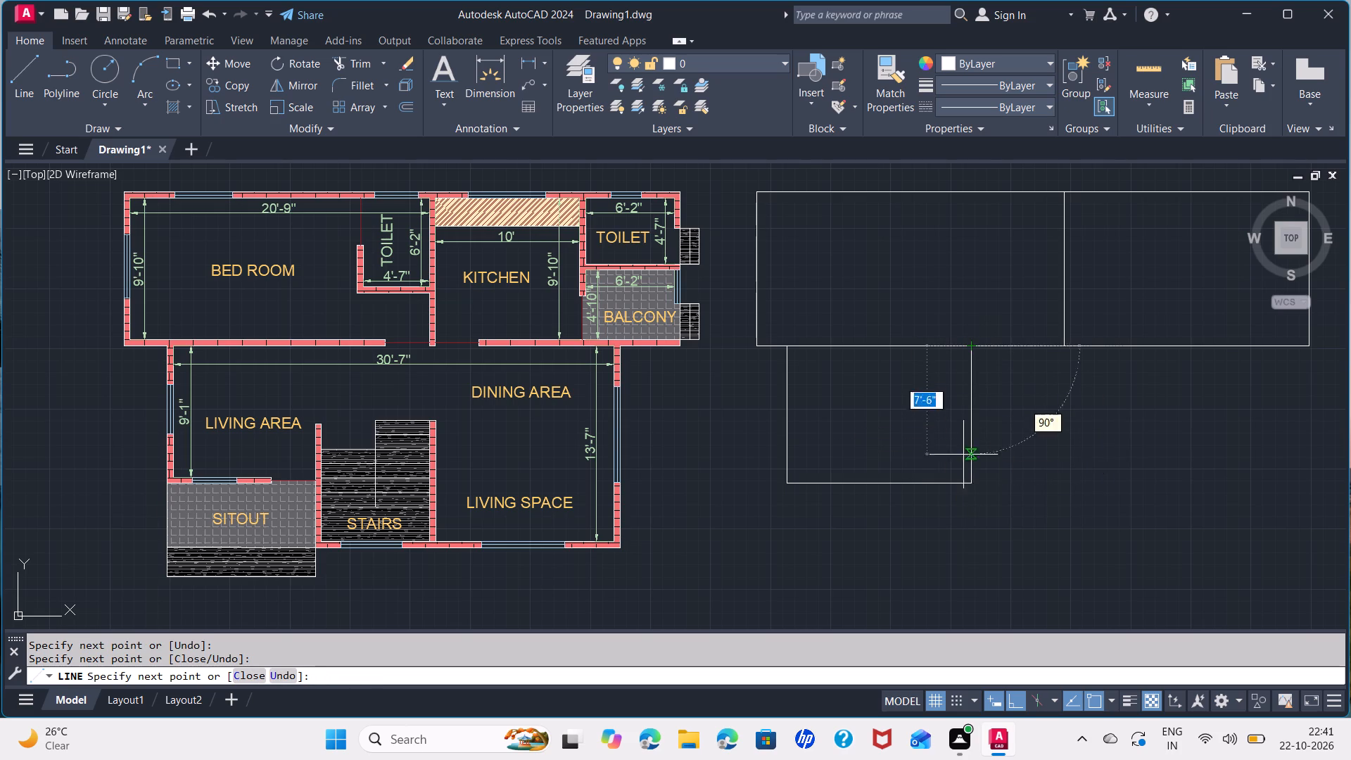
key(space)
From that room's southeast corner, draw lines about 4'-6" south, 6'-5" east and 14' north to the base of the upper rectangles' divider.
key(space)
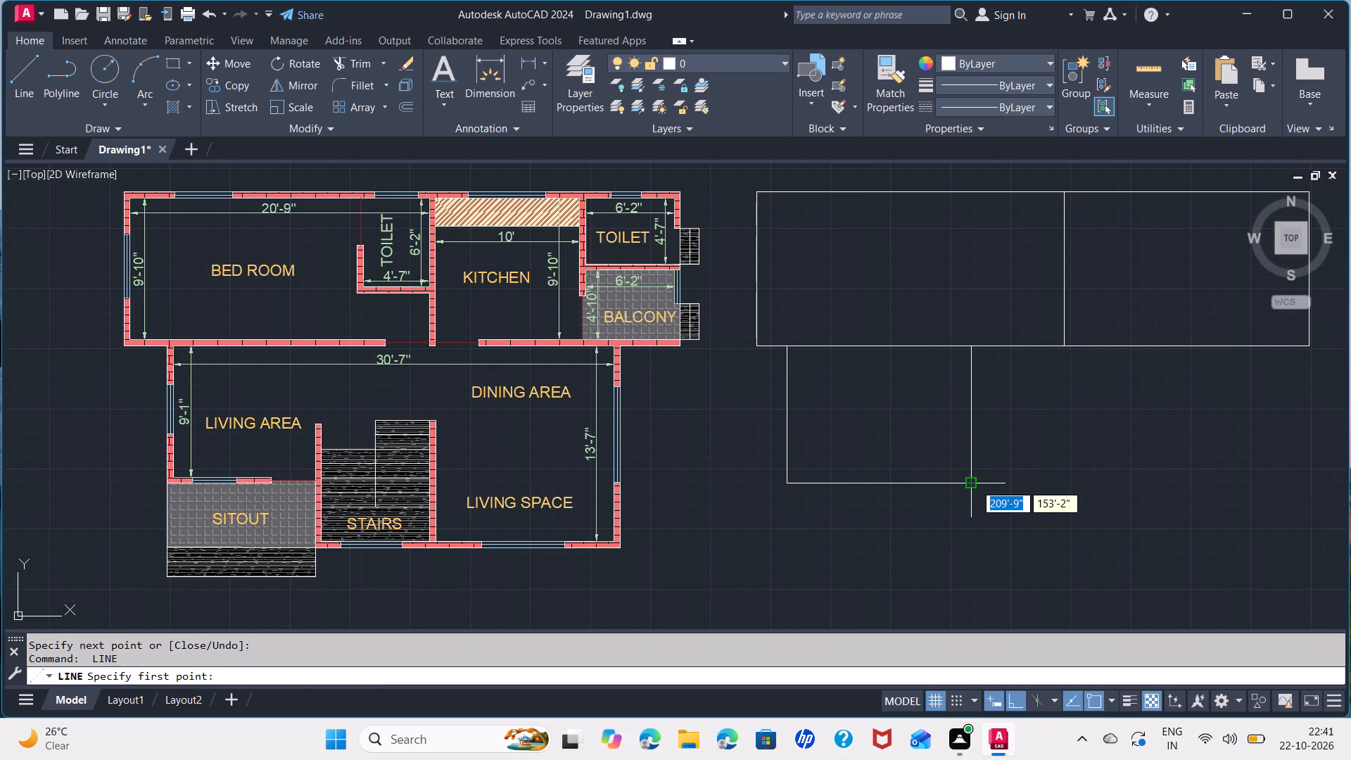
click(975, 483)
middle_drag(973, 542, 959, 452)
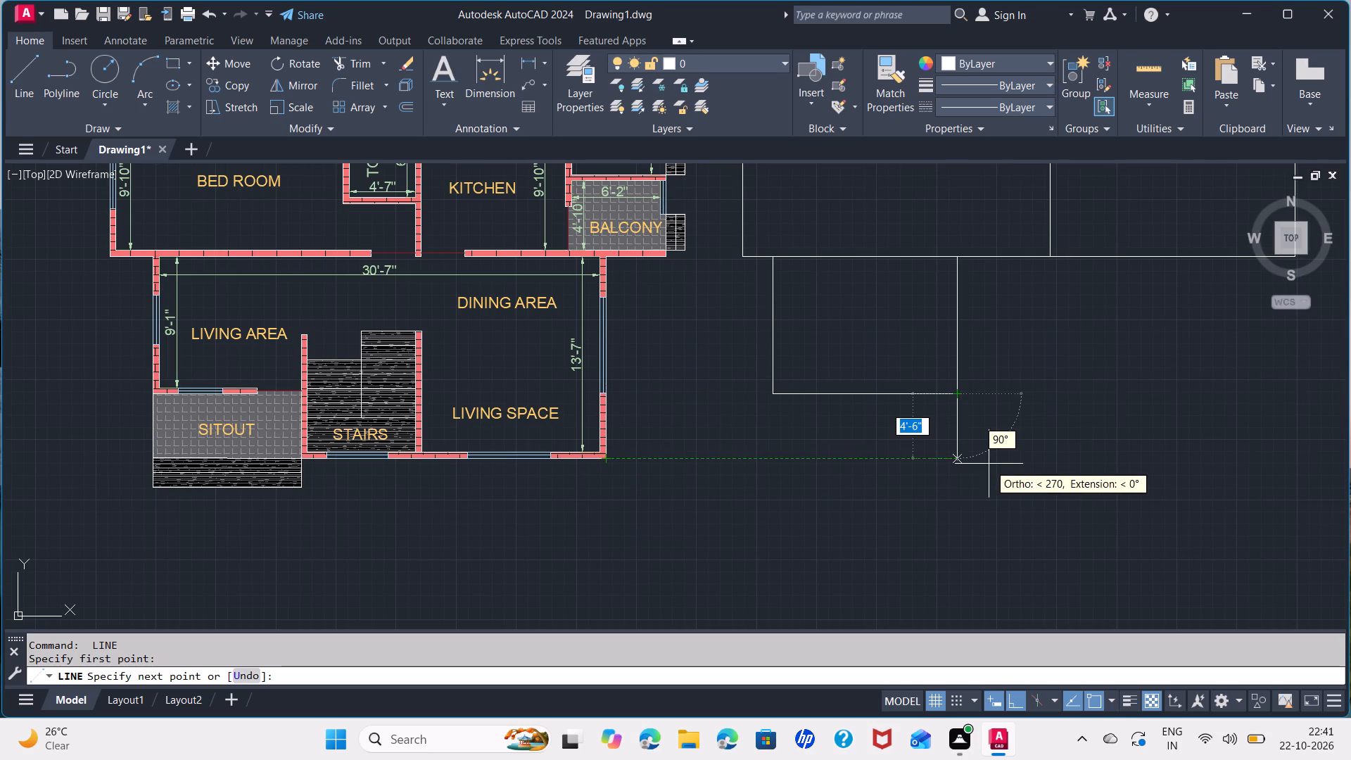
click(956, 459)
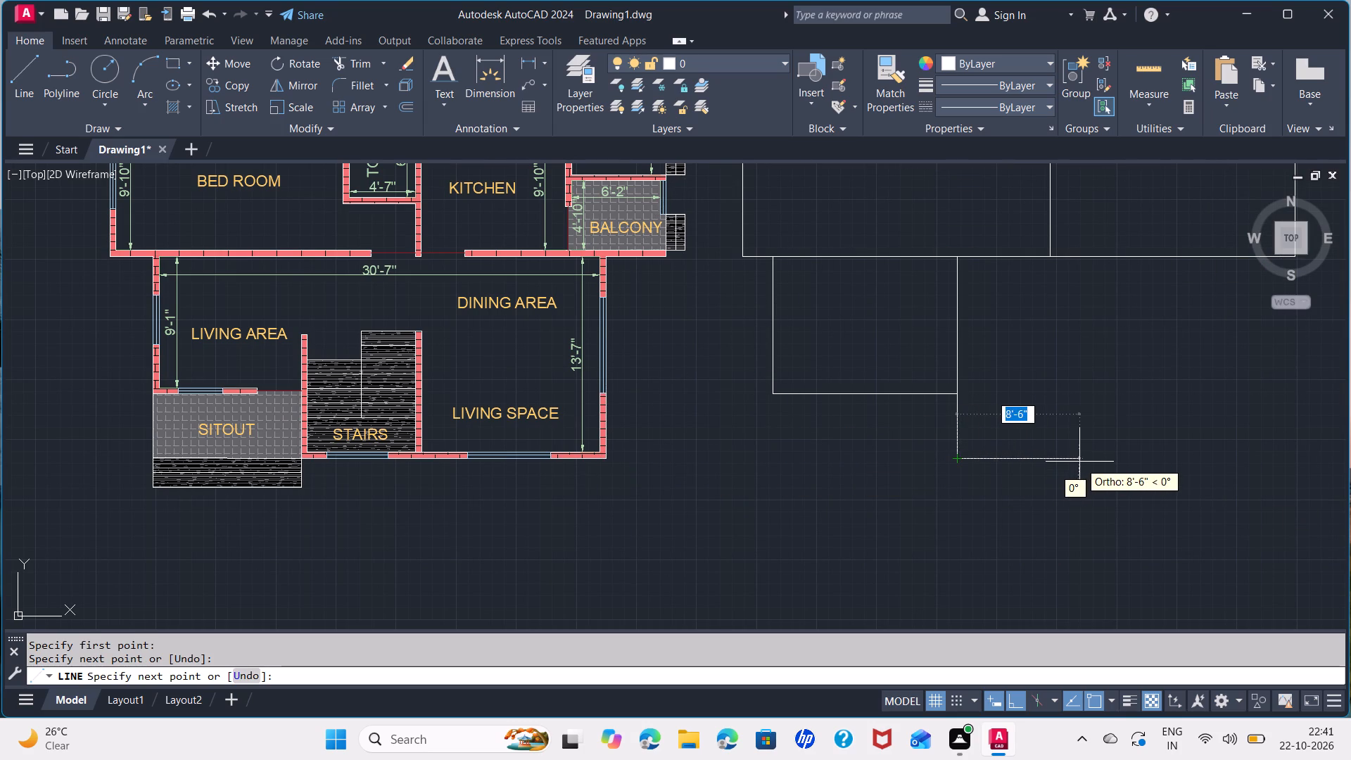
middle_drag(1077, 448, 1054, 457)
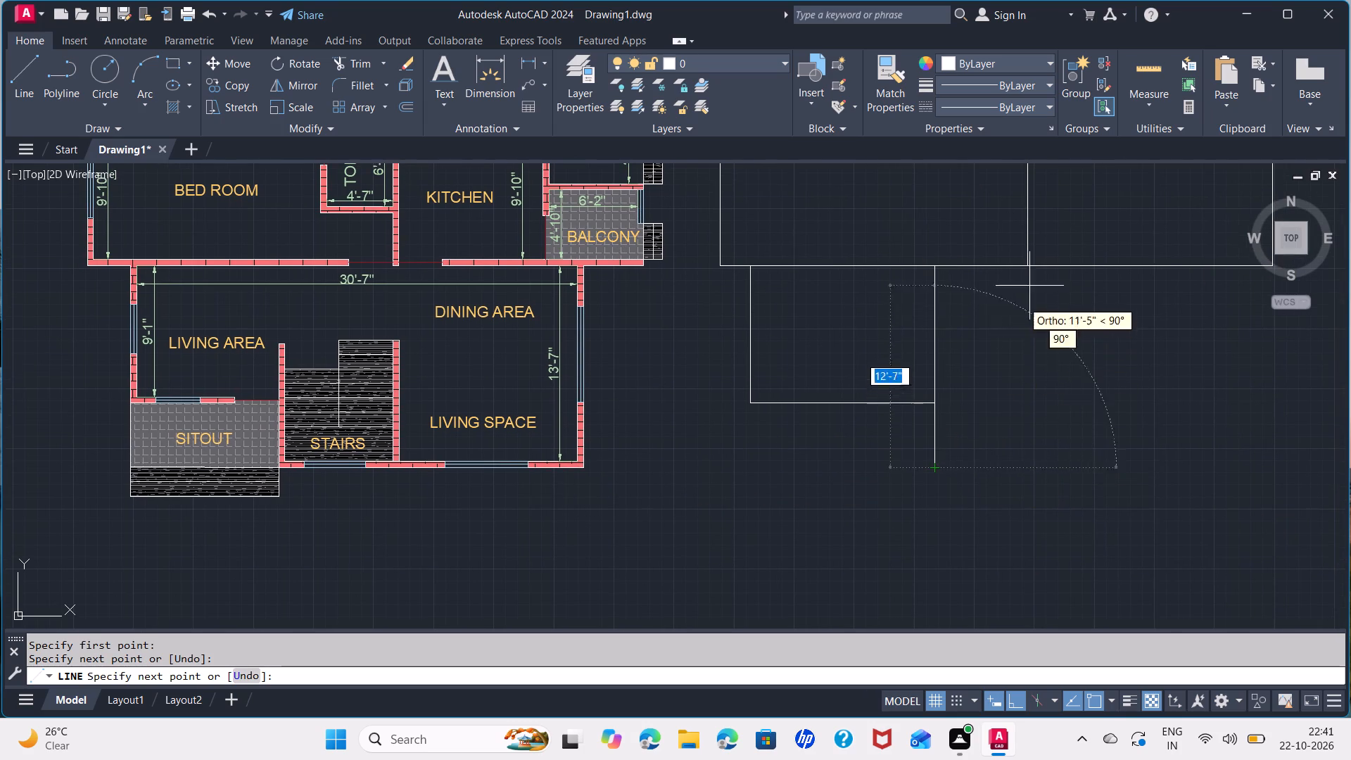
click(1029, 467)
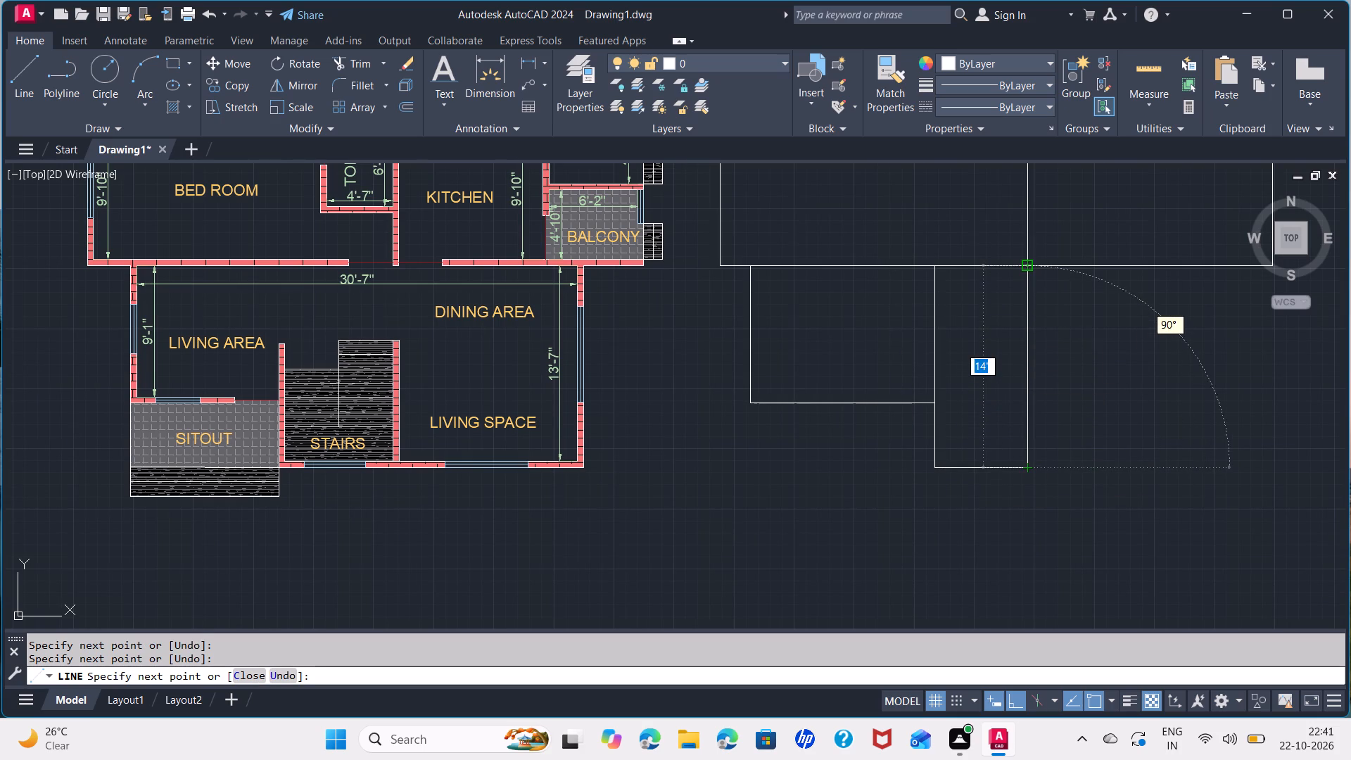
click(1025, 262)
key(space)
Move the vertical divider between the two lower rooms 1' west.
scroll(1059, 336, down, 1)
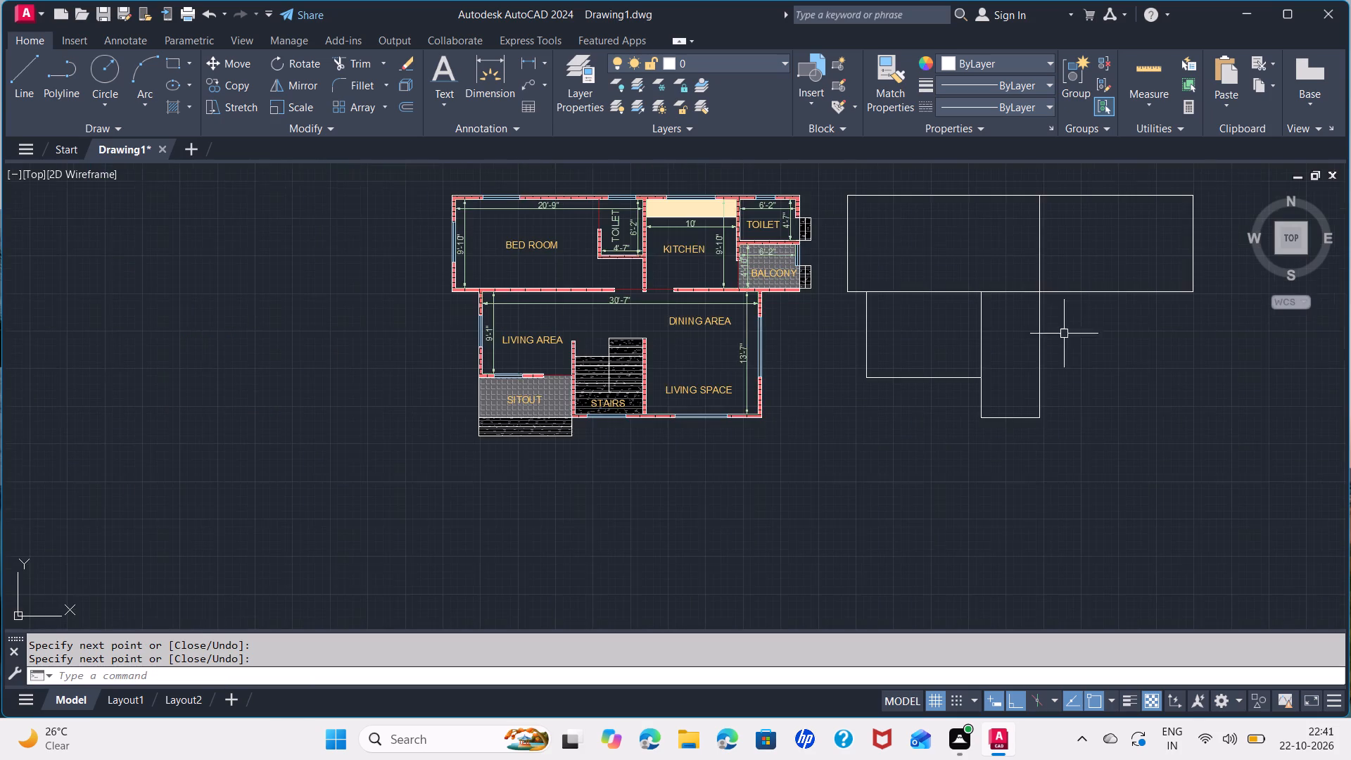
middle_drag(1073, 327, 925, 423)
scroll(761, 426, up, 1)
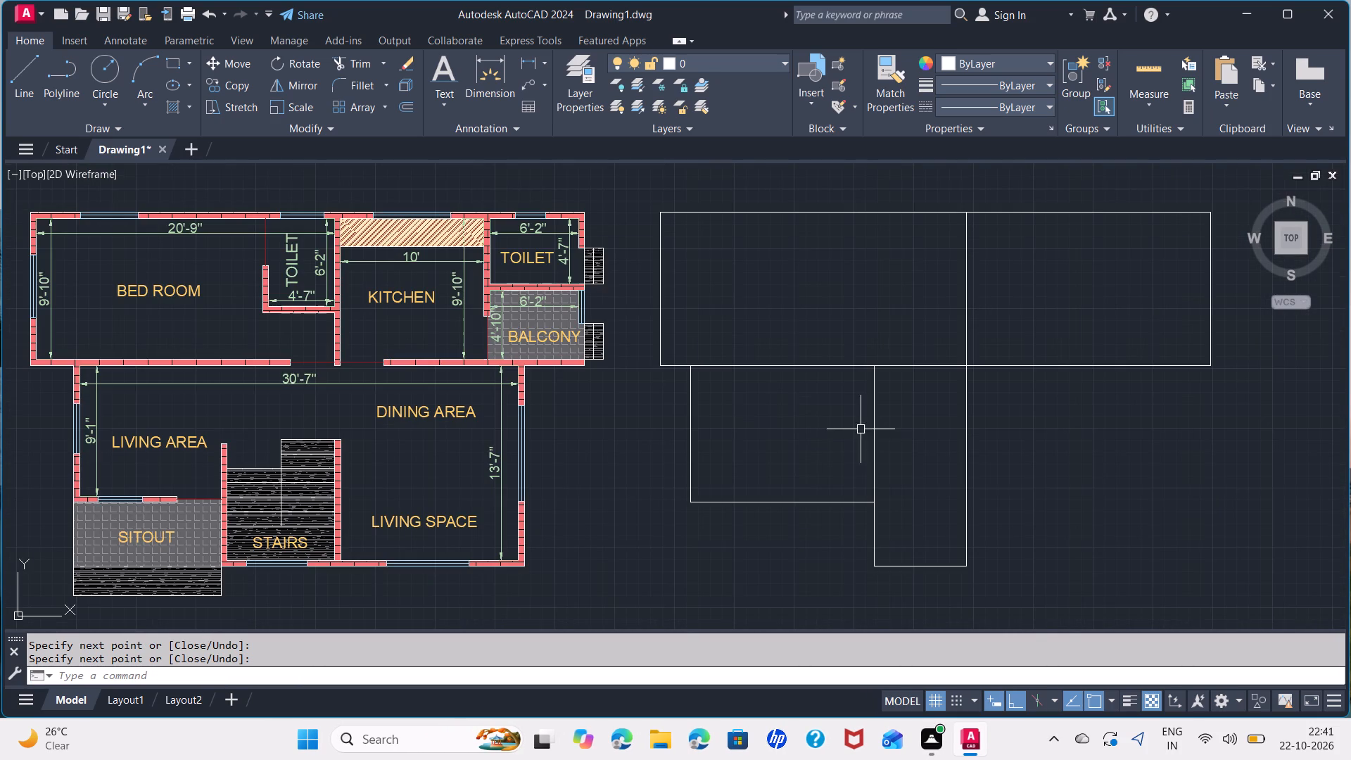
click(872, 425)
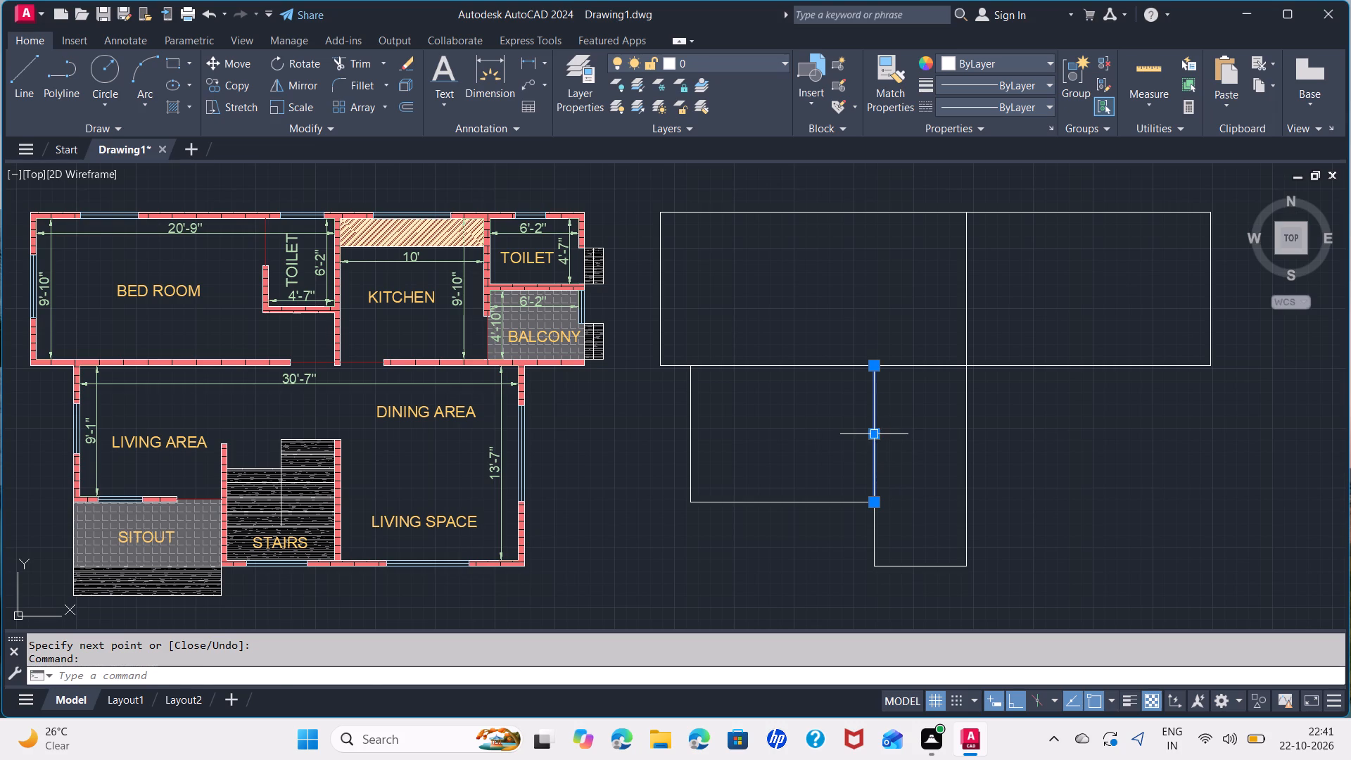
click(877, 430)
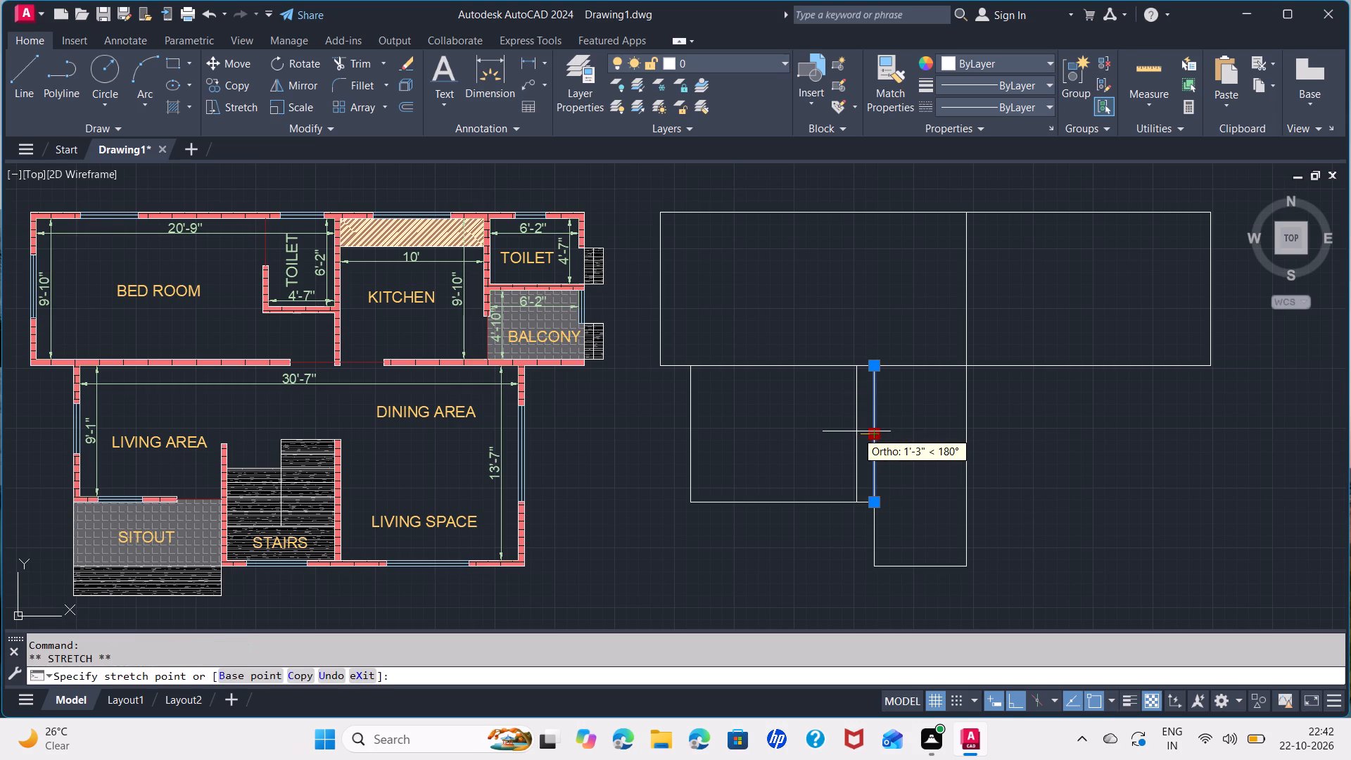
text(1')
key(Return)
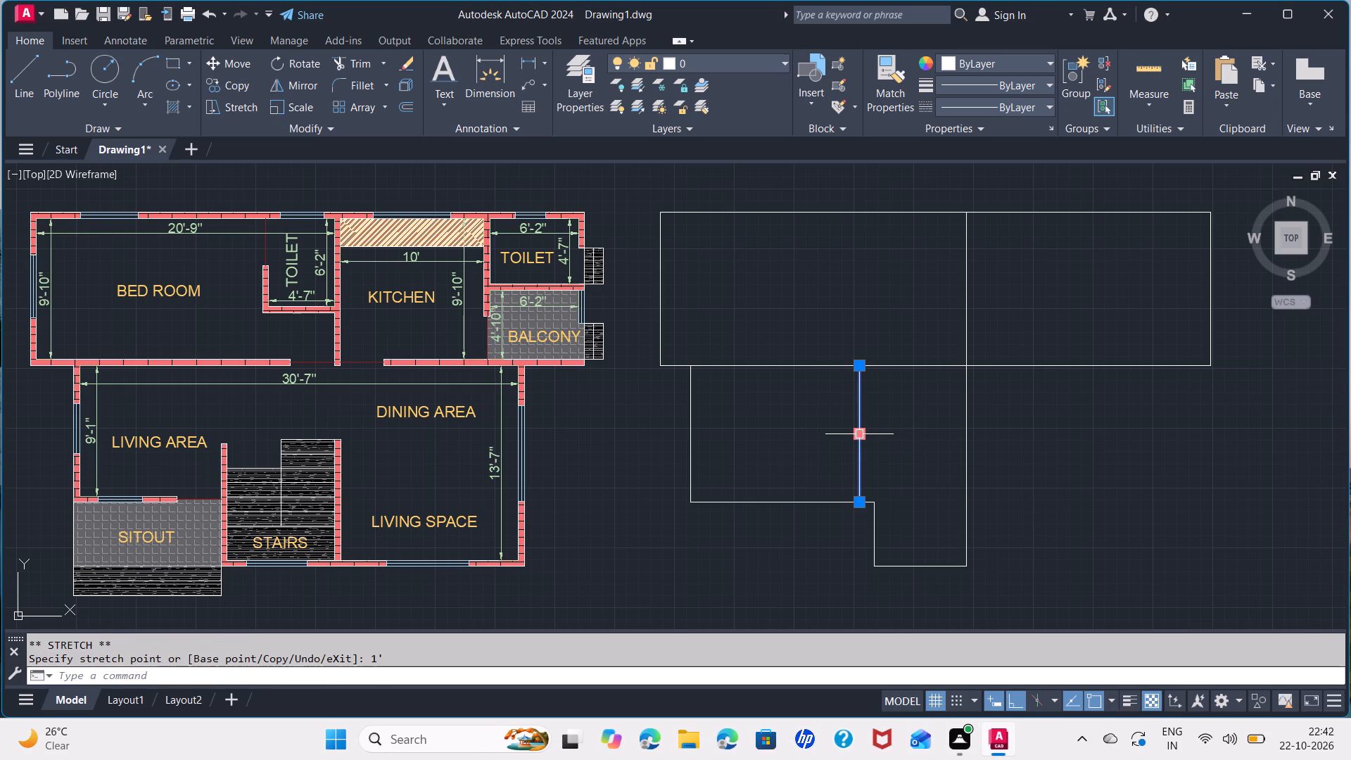
Move the short vertical line south of the divider 1' west, in line with the divider above.
click(874, 532)
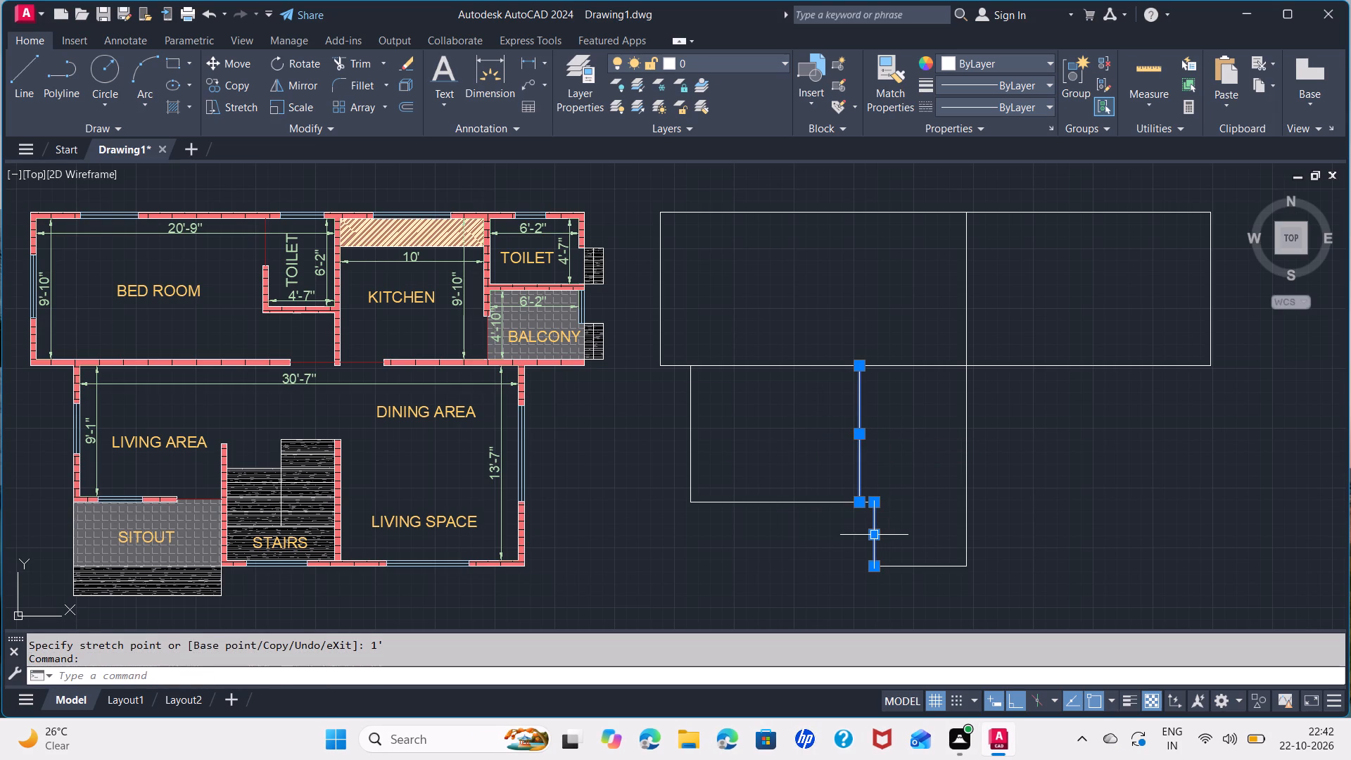
click(874, 539)
text(1')
key(Return)
key(space)
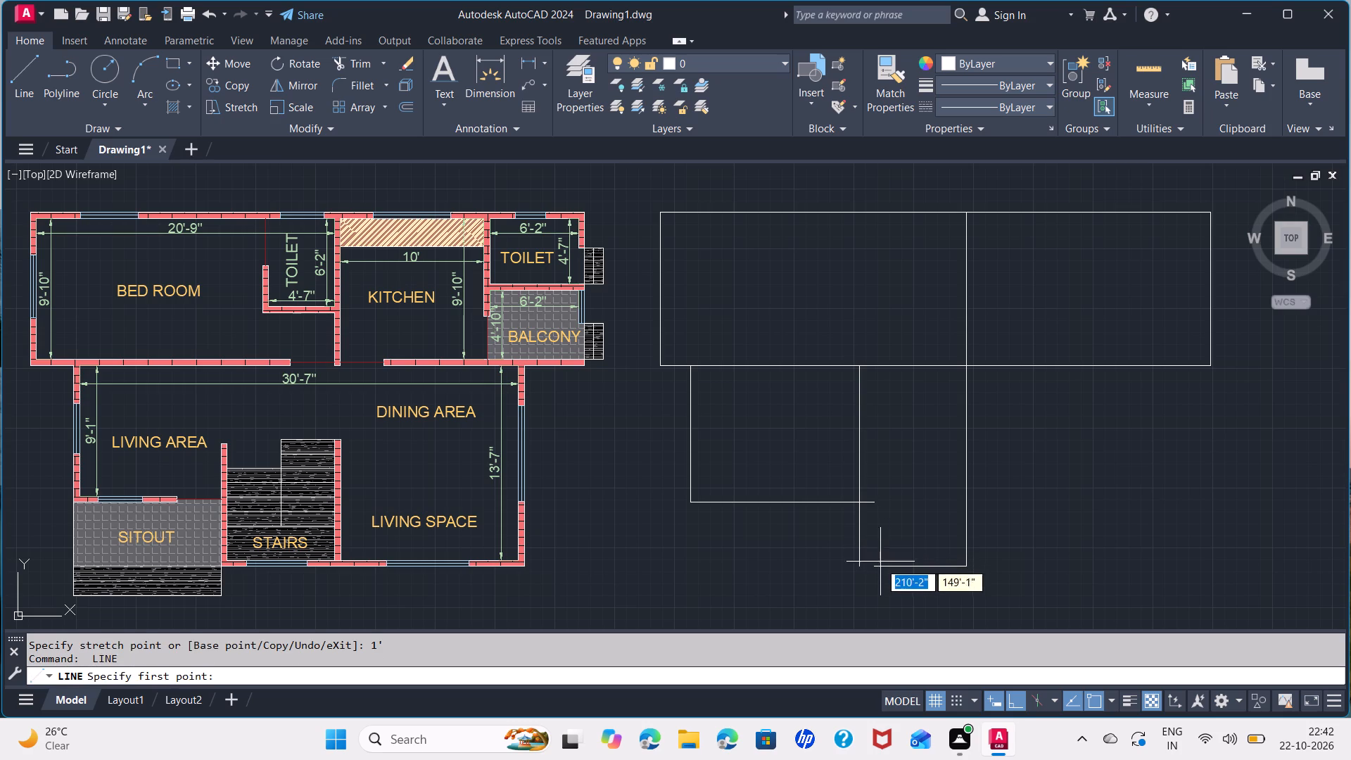
scroll(872, 580, up, 2)
key(Escape)
Stretch the ends of the narrow room's south line and the west room's south line to meet the moved vertical line.
click(868, 547)
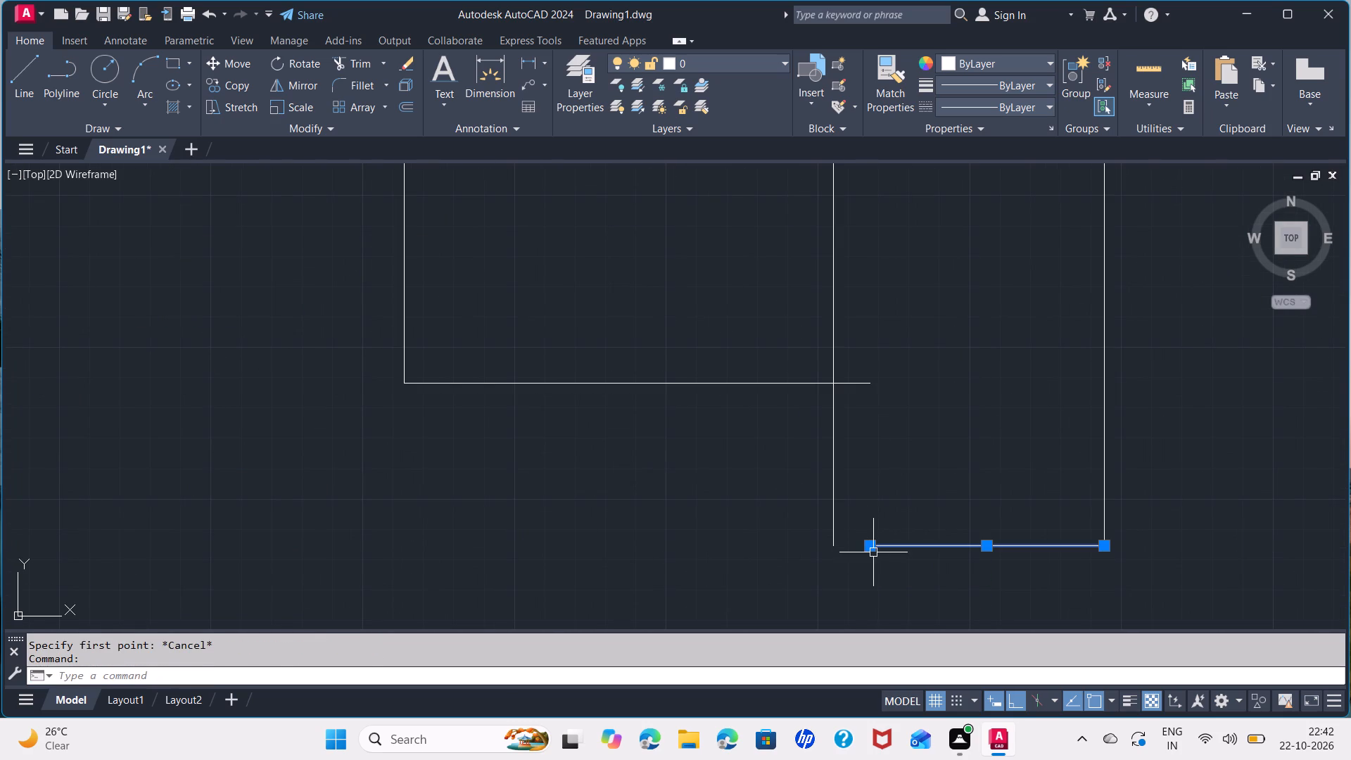
click(872, 552)
click(837, 545)
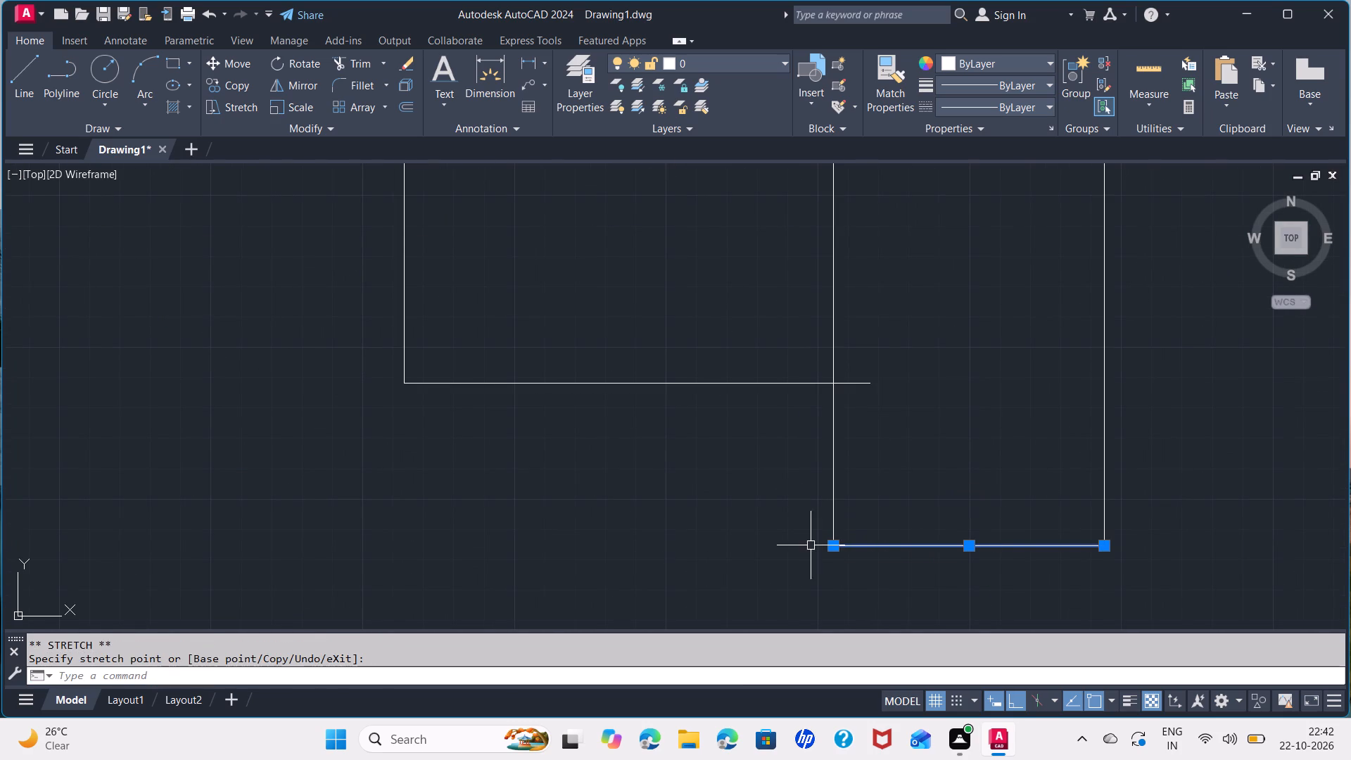
key(space)
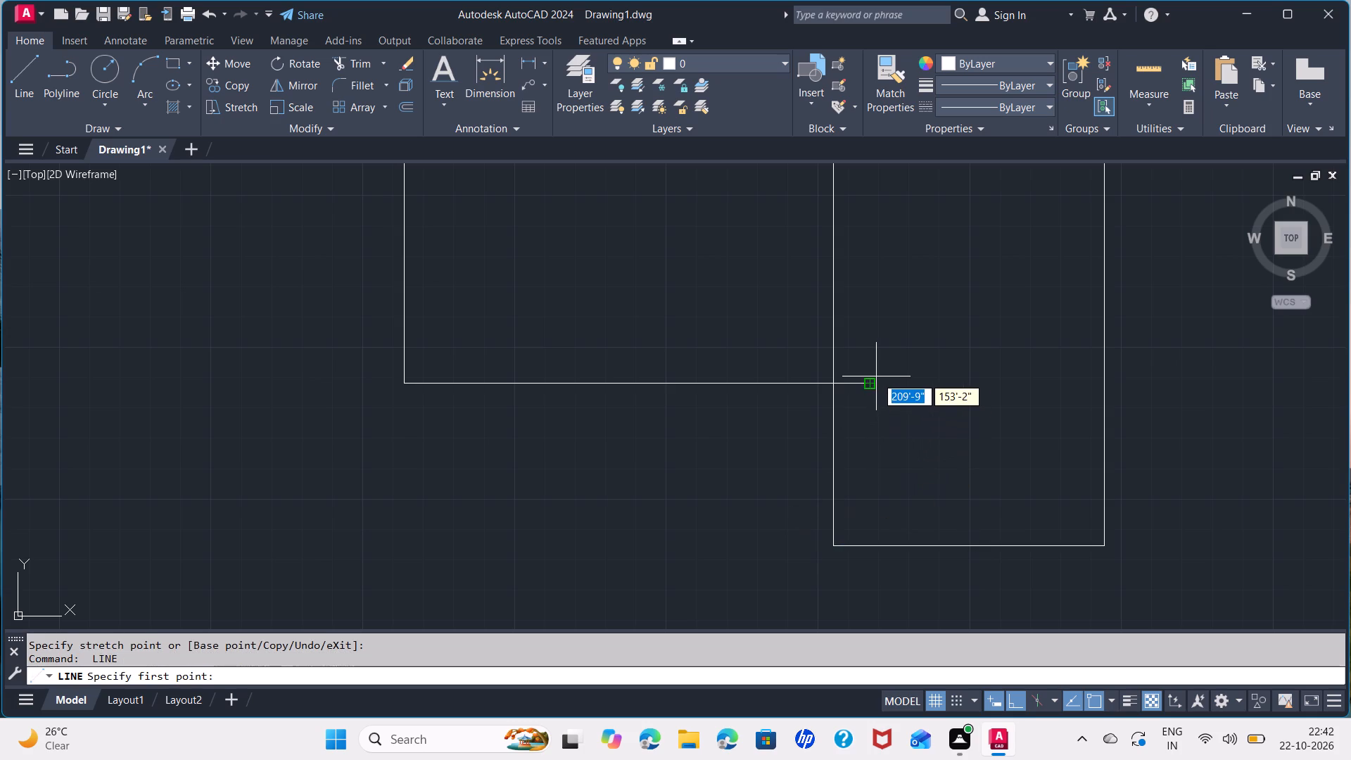
key(Escape)
click(868, 384)
click(872, 388)
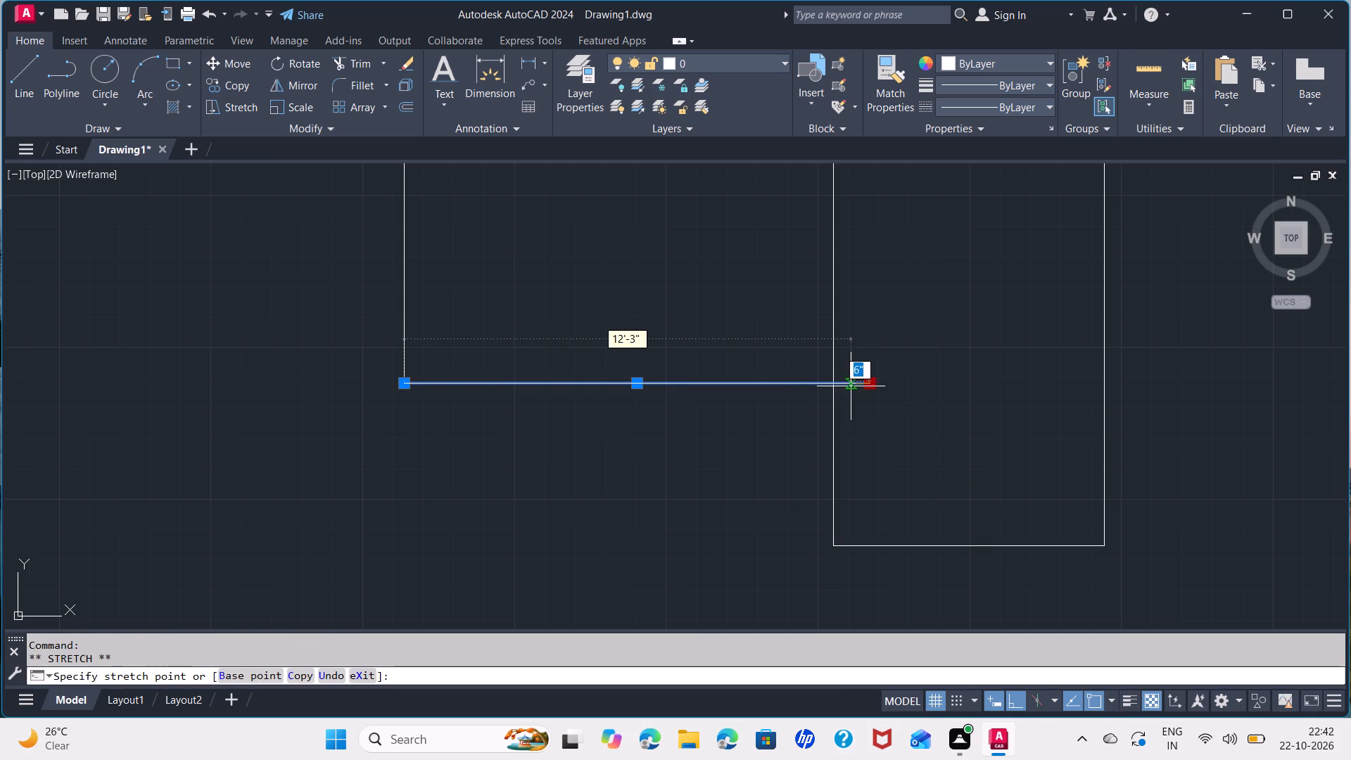
click(830, 385)
key(space)
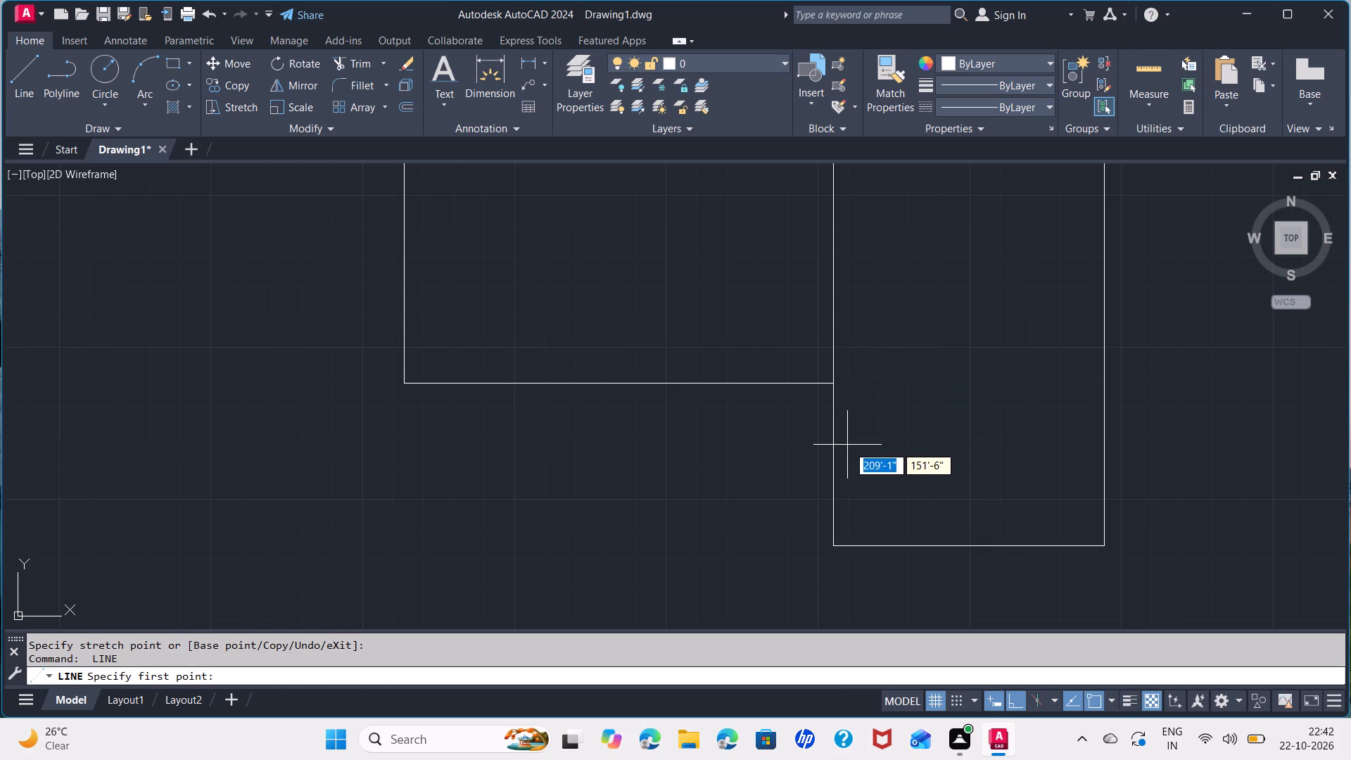
key(Escape)
From the narrow room's southeast corner, draw lines about 13' east and 14' north to the upper rectangle's base.
scroll(894, 433, down, 1)
middle_drag(968, 355, 926, 461)
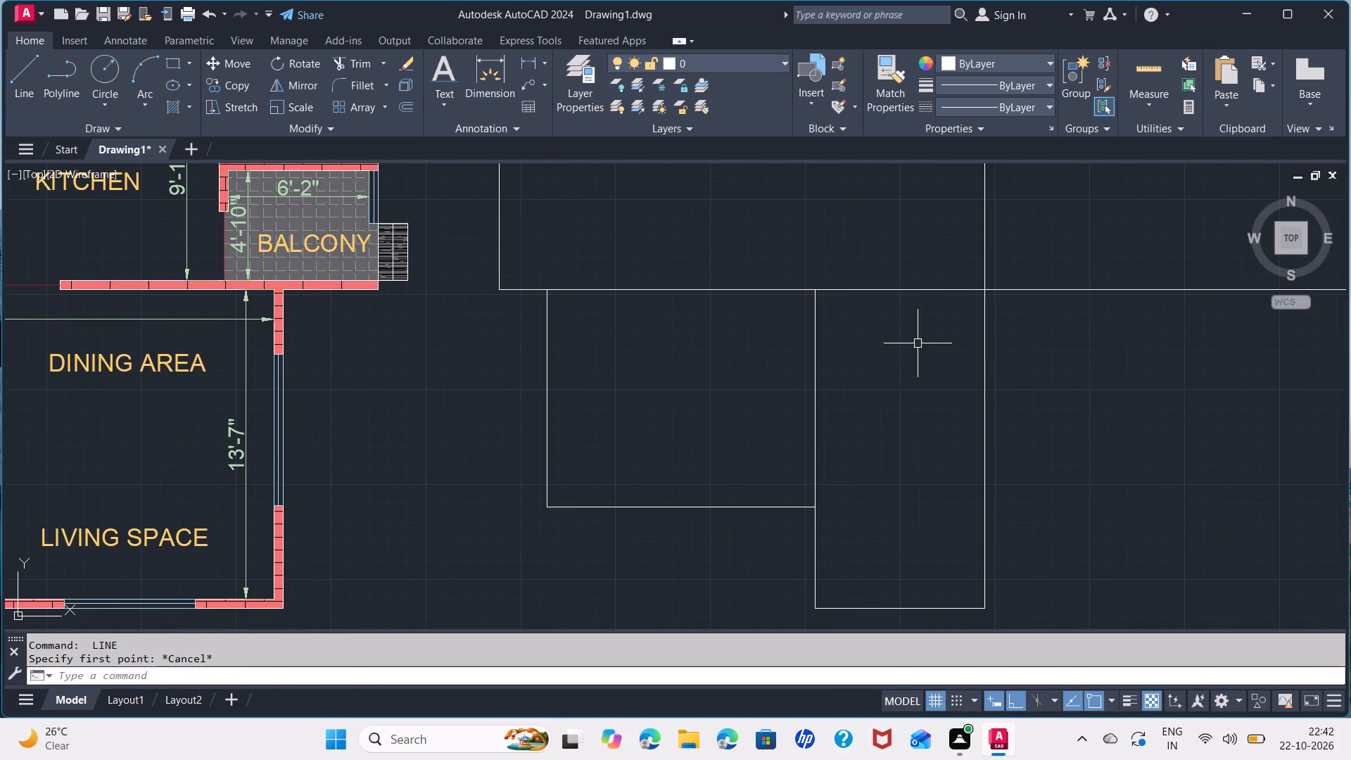
middle_drag(918, 334, 892, 406)
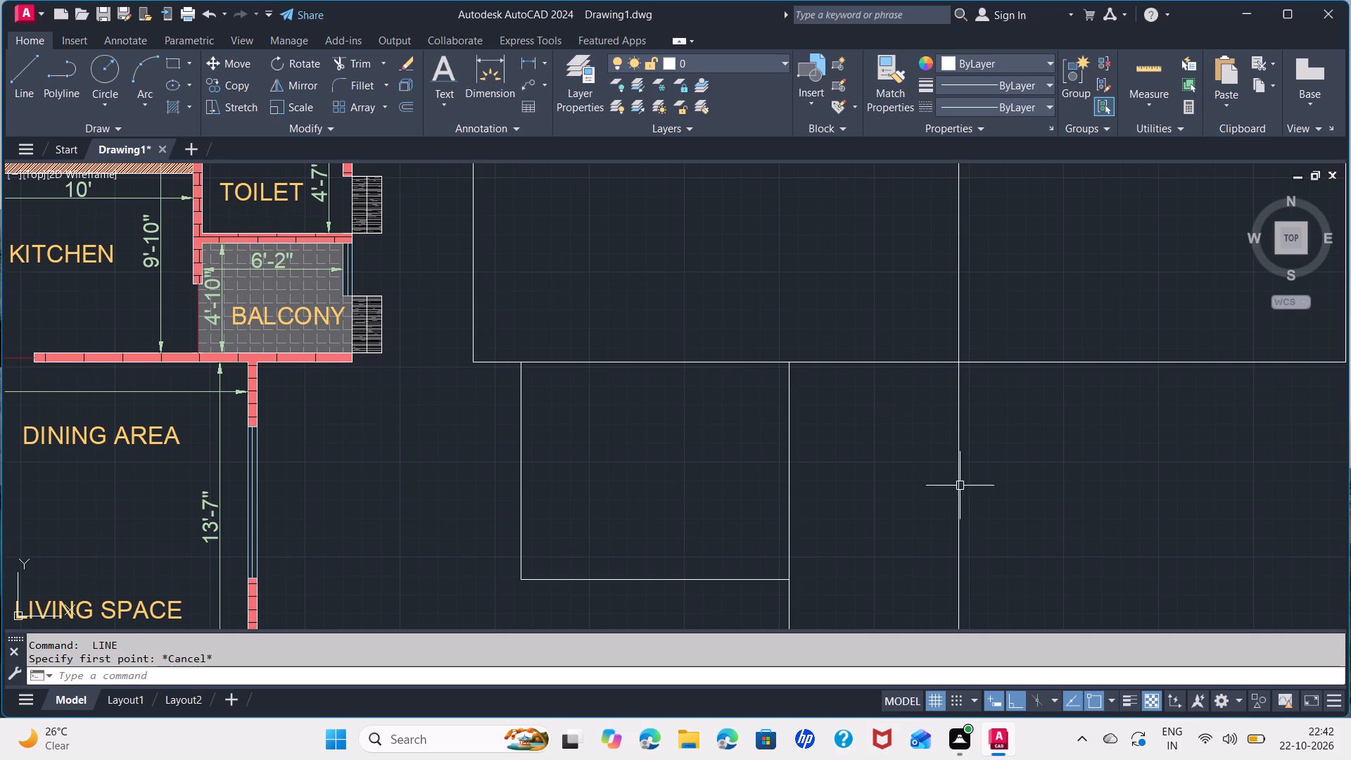
middle_drag(960, 488, 785, 281)
key(space)
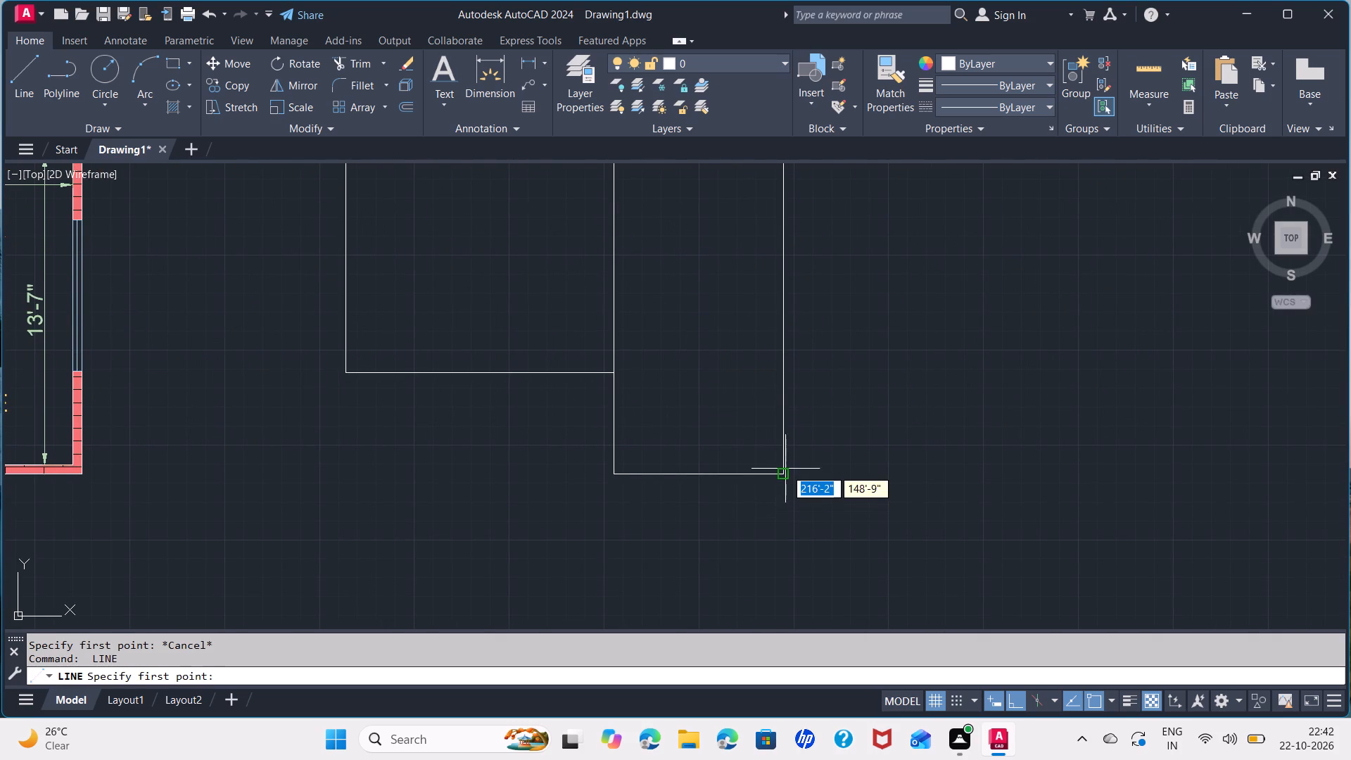
click(787, 472)
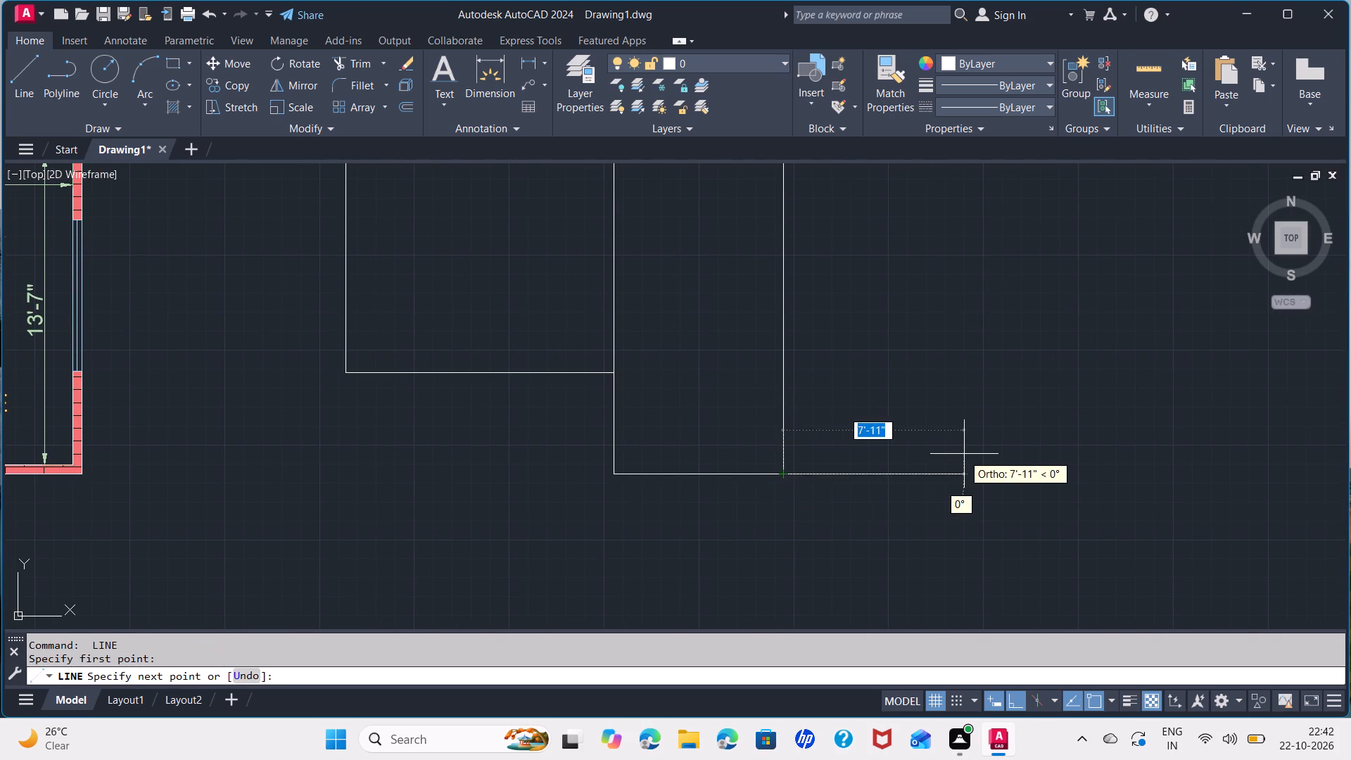
scroll(964, 454, down, 1)
middle_drag(977, 433, 892, 457)
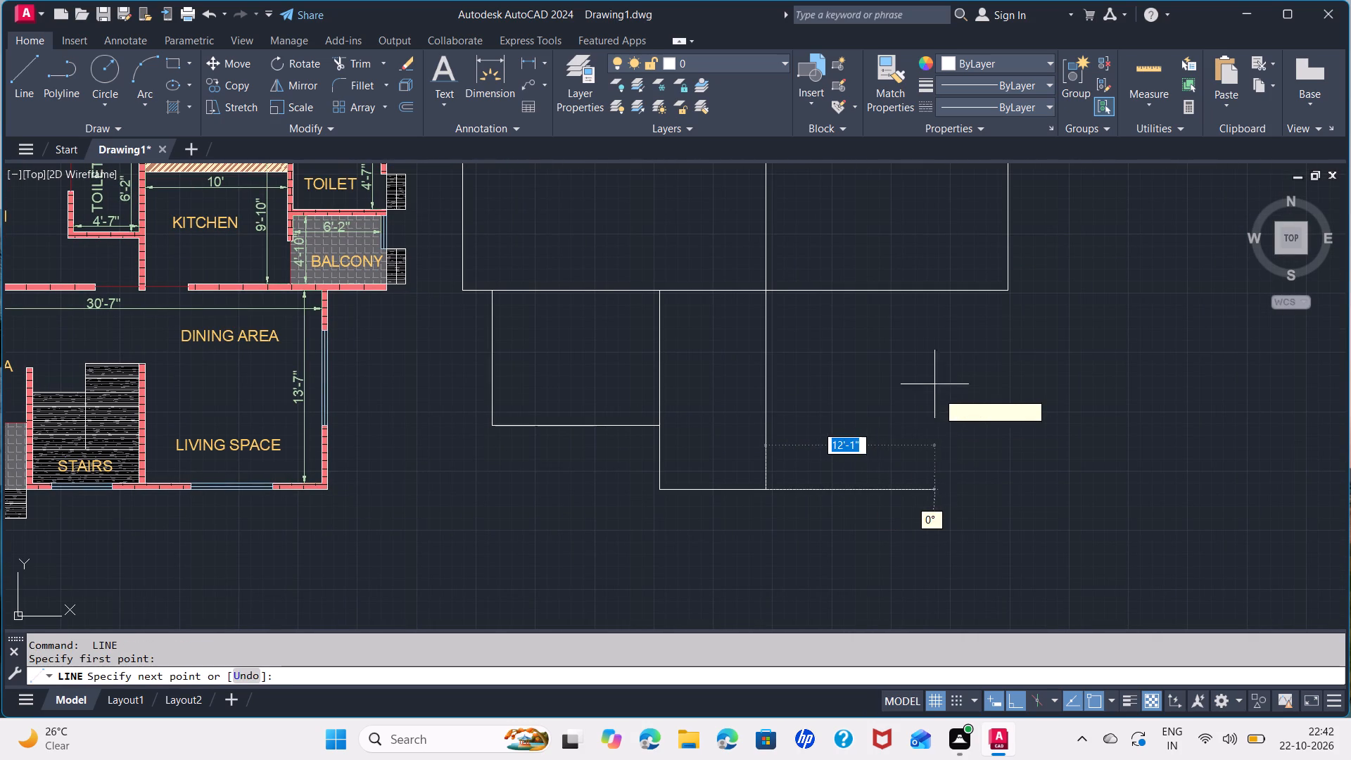
click(951, 488)
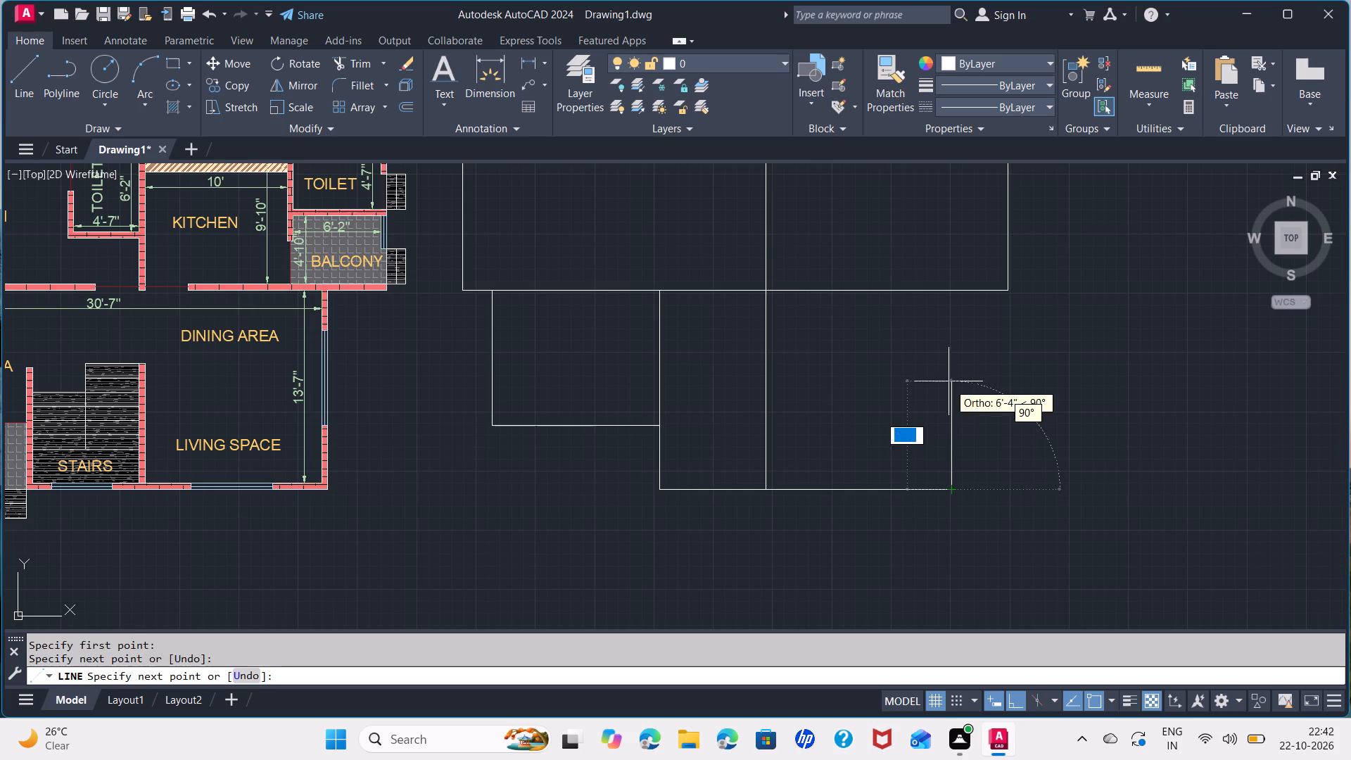
click(953, 288)
key(space)
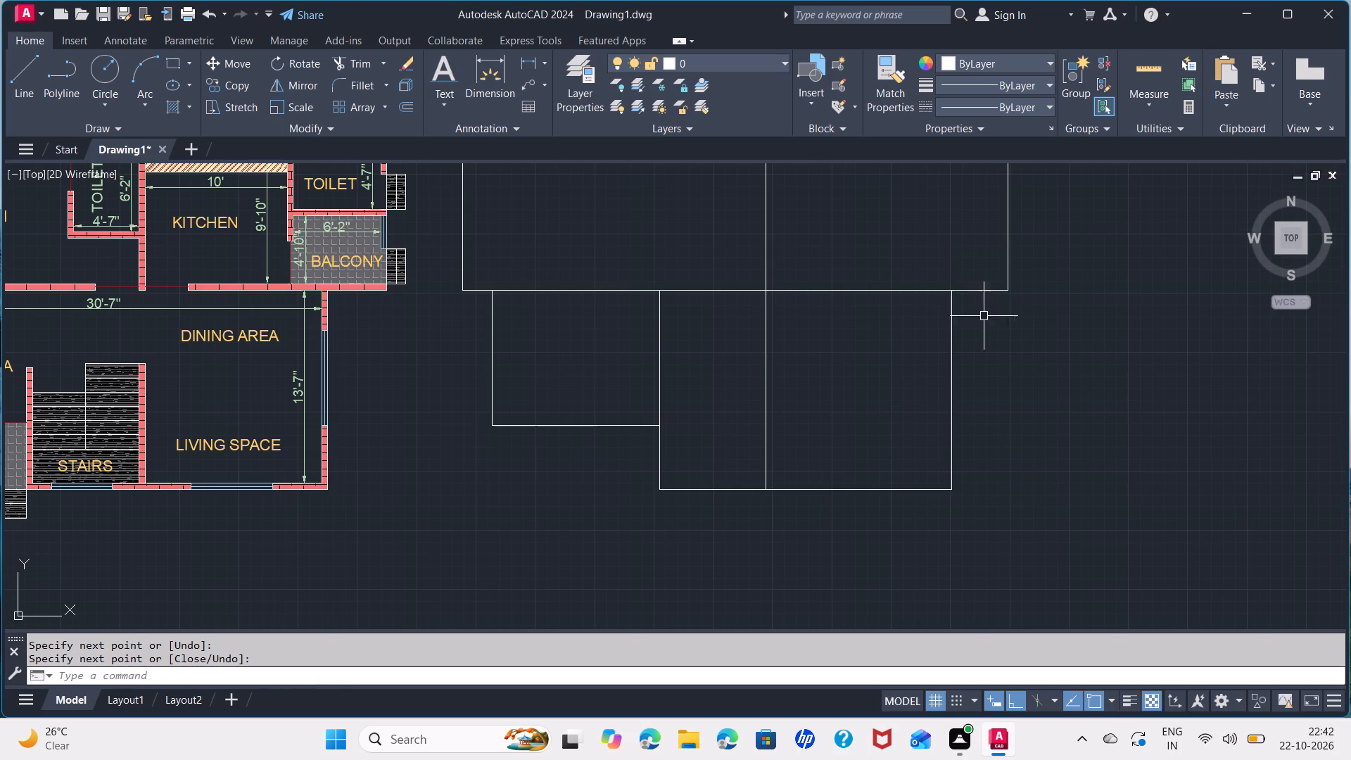
Offset the upper west rectangle's north line, west line and east divider 5" inward.
scroll(987, 320, down, 1)
middle_drag(848, 344, 1069, 372)
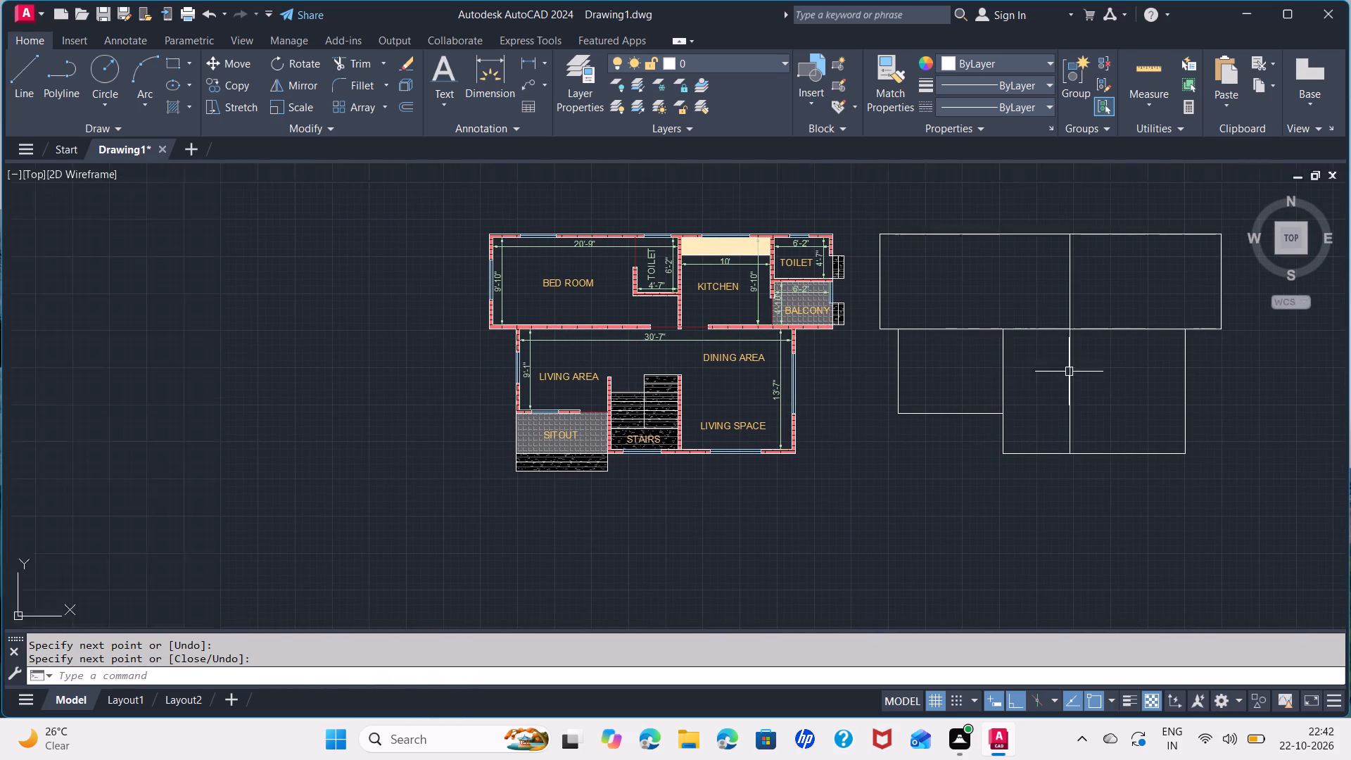
scroll(872, 351, up, 1)
middle_drag(871, 351, 682, 492)
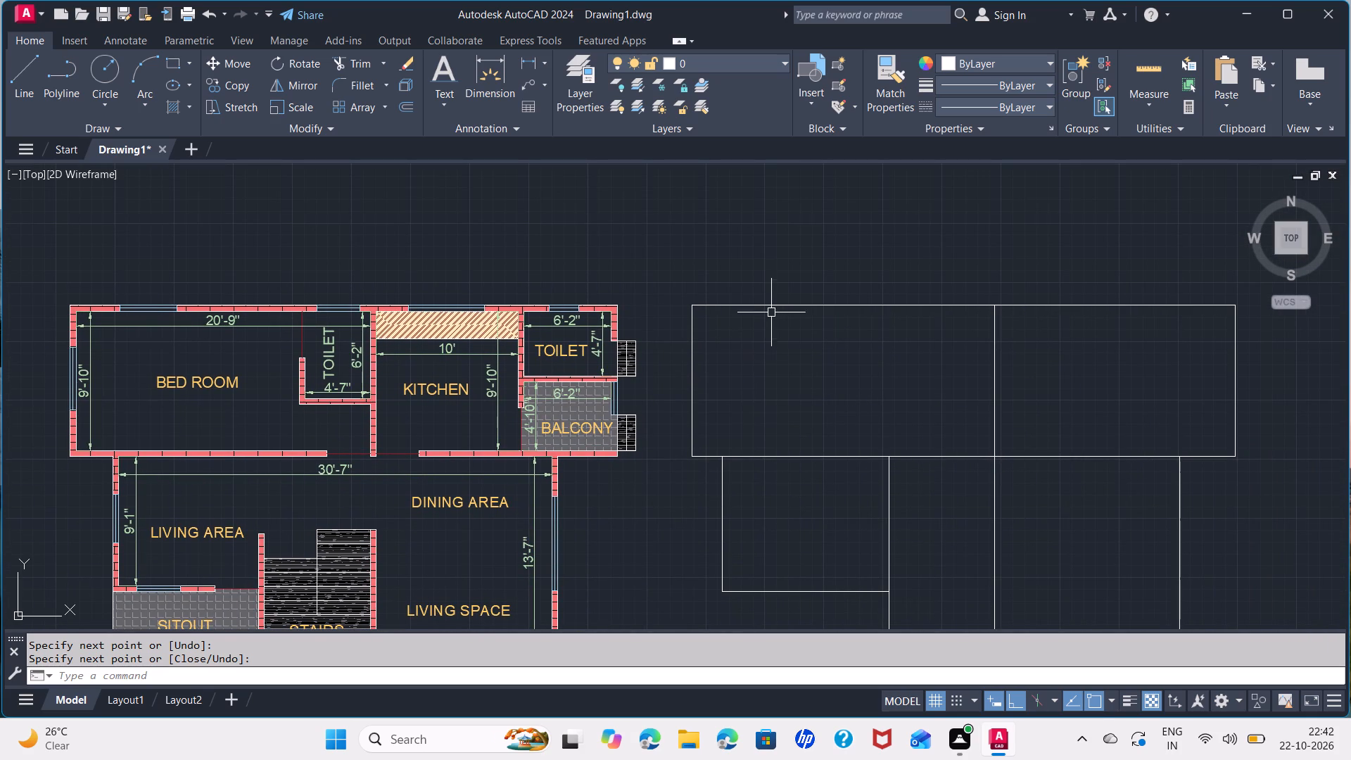
key(o)
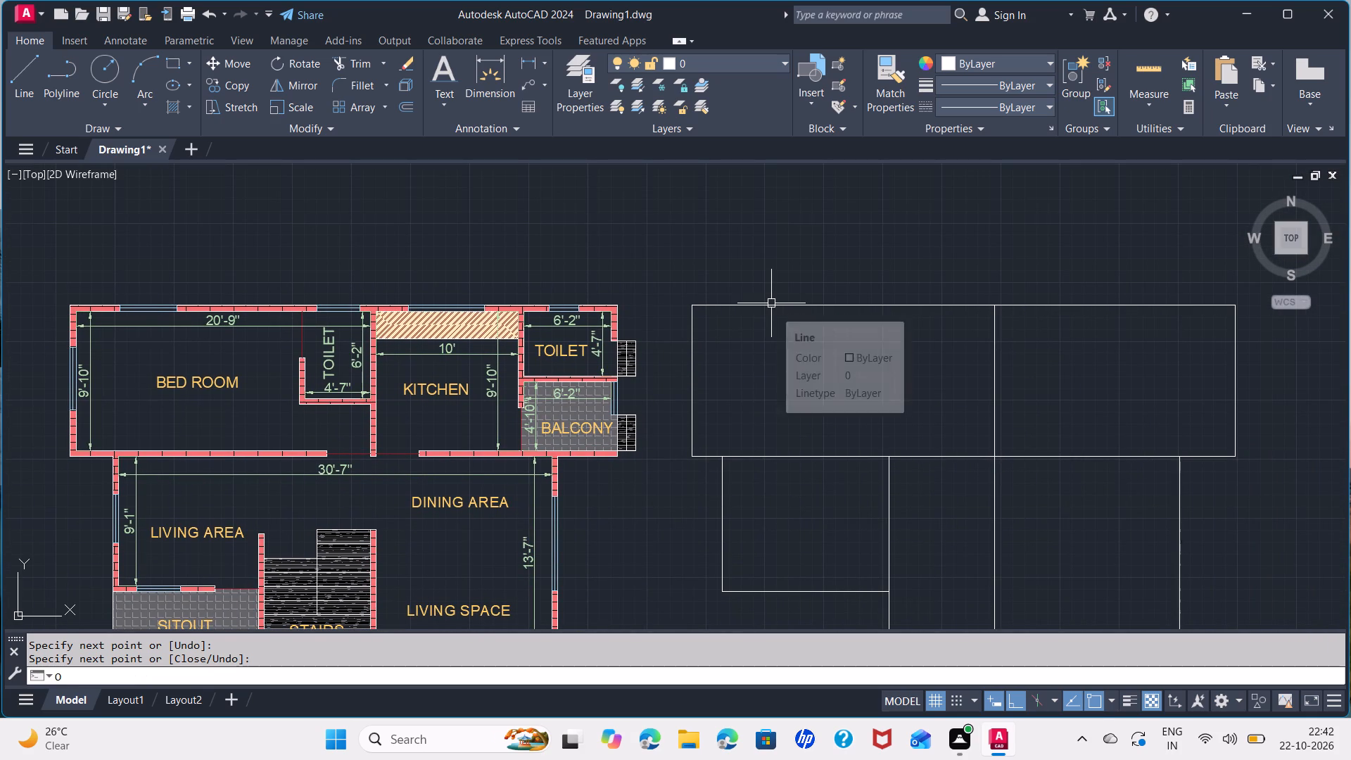
key(f)
key(Return)
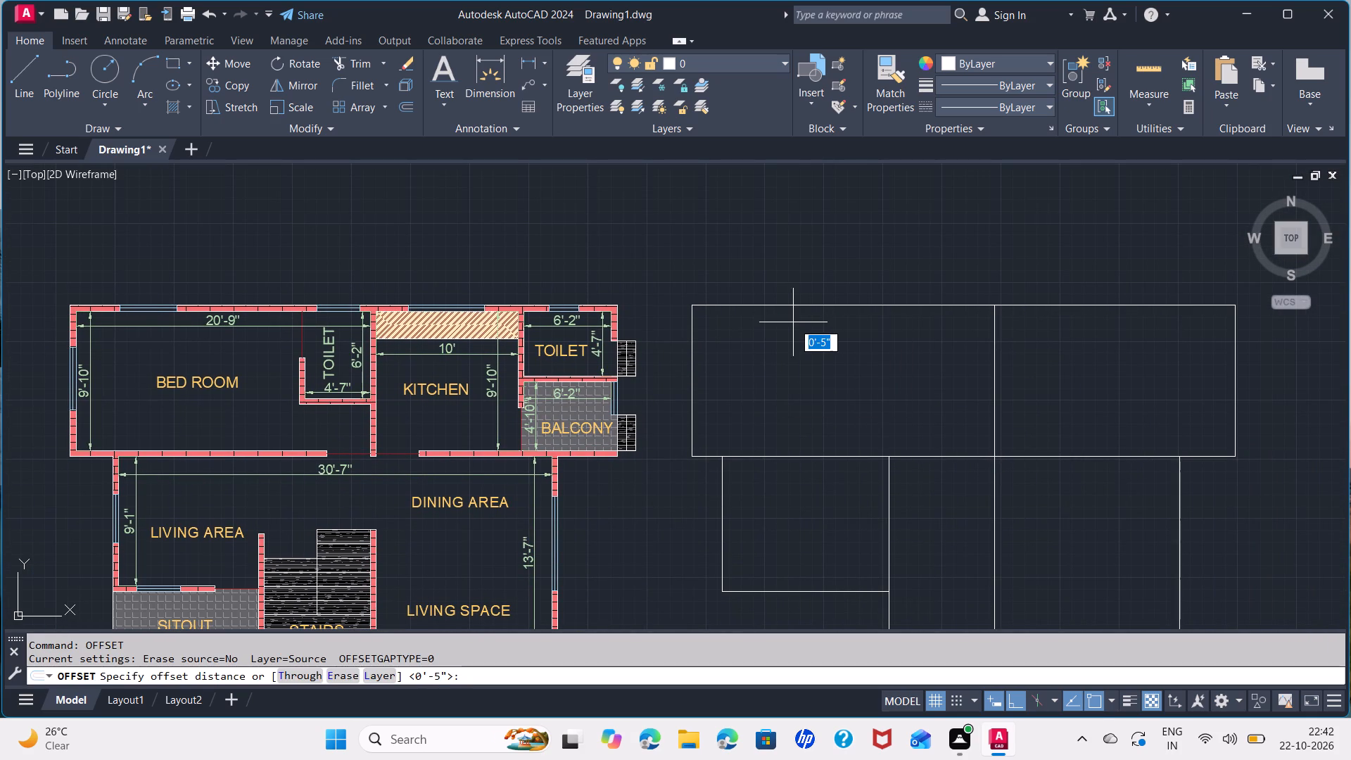
key(5)
key(Return)
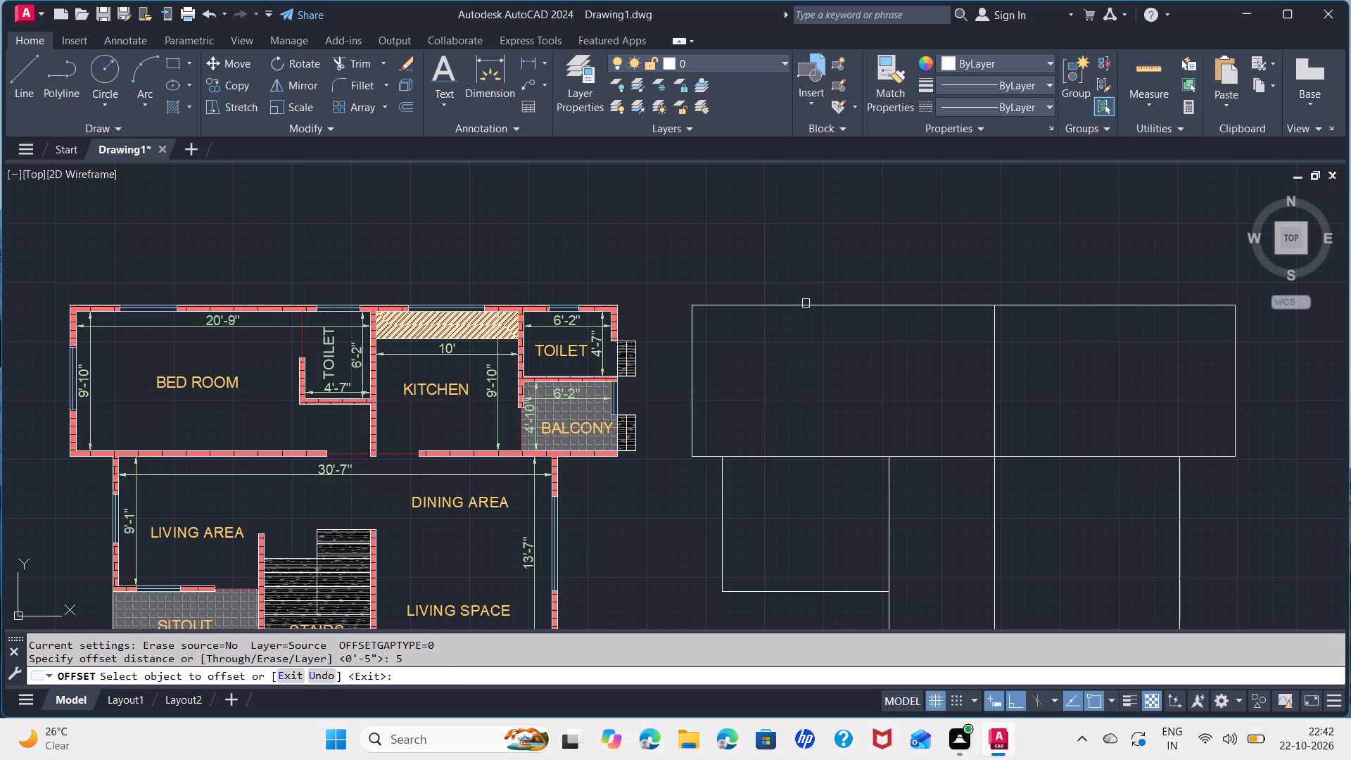
click(806, 304)
click(802, 335)
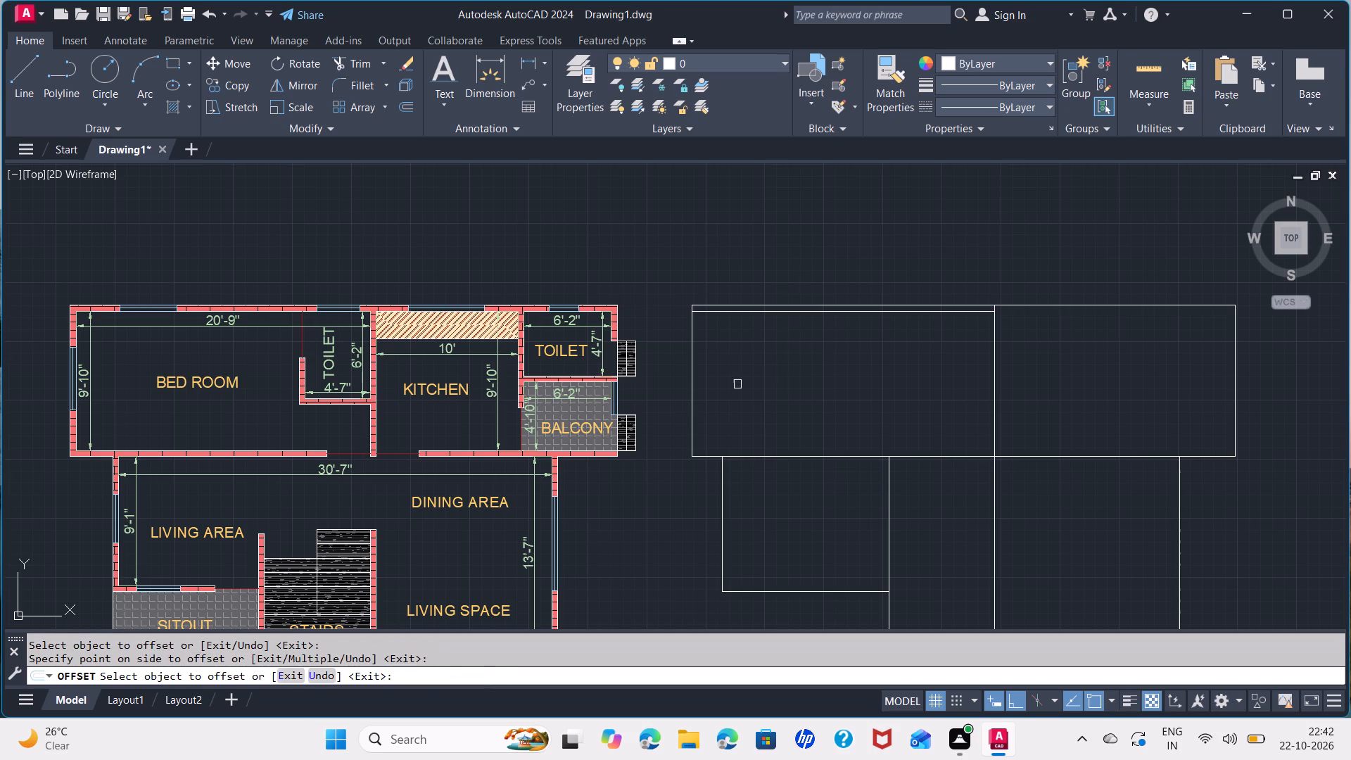
click(694, 373)
click(727, 382)
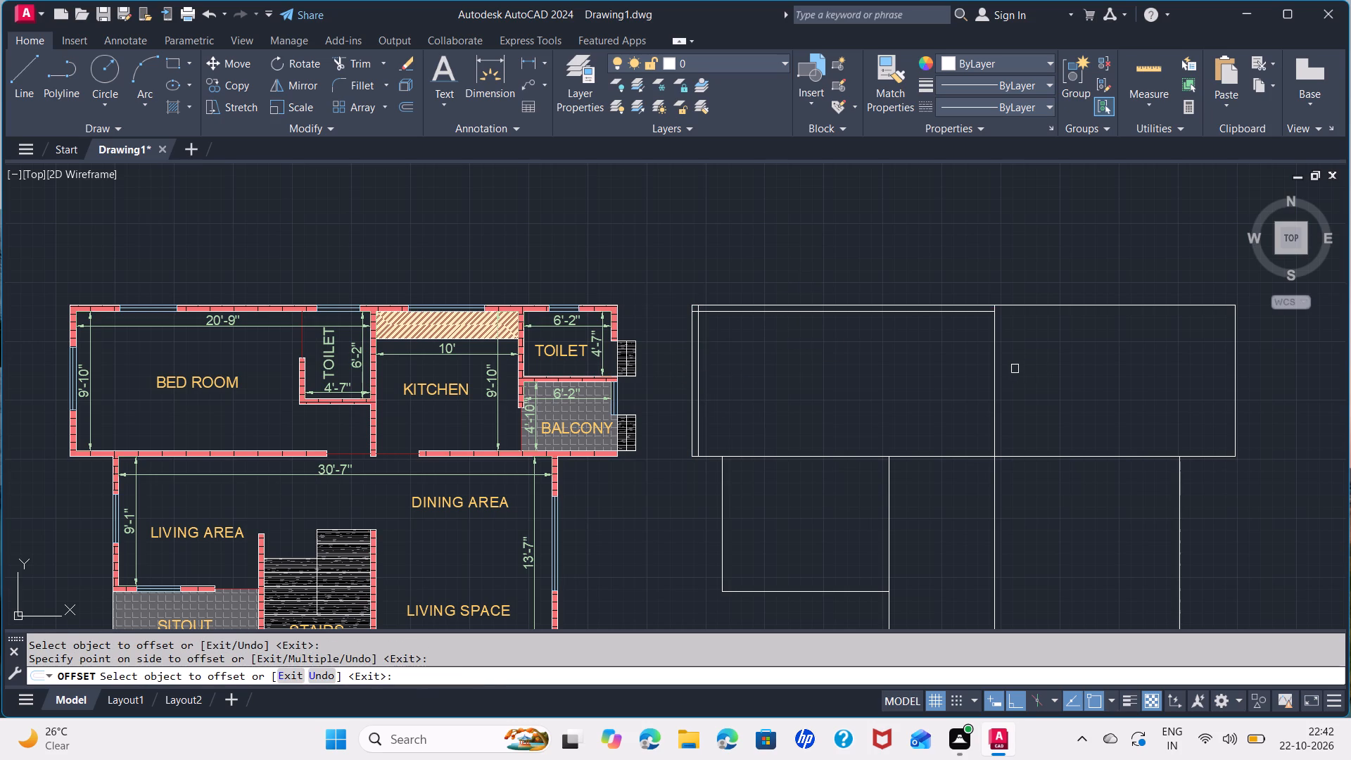
click(998, 374)
click(977, 361)
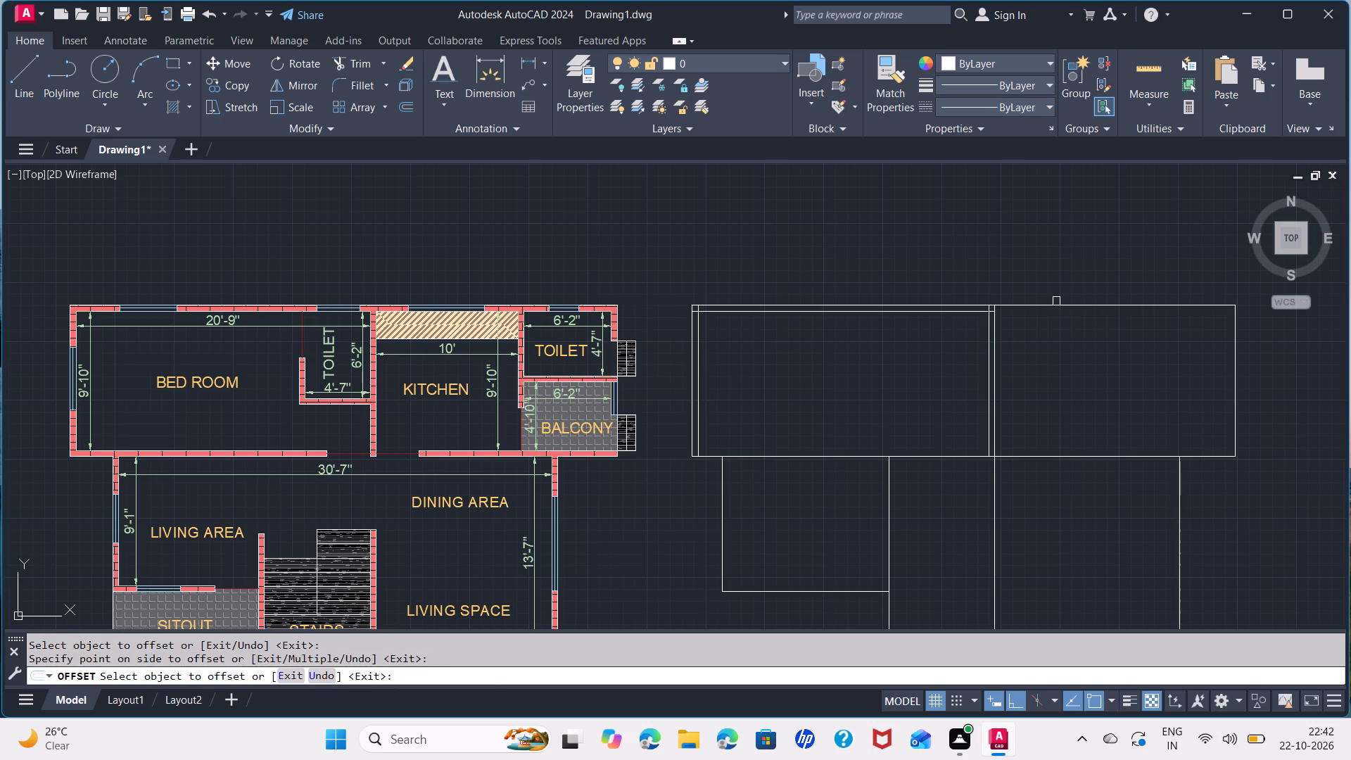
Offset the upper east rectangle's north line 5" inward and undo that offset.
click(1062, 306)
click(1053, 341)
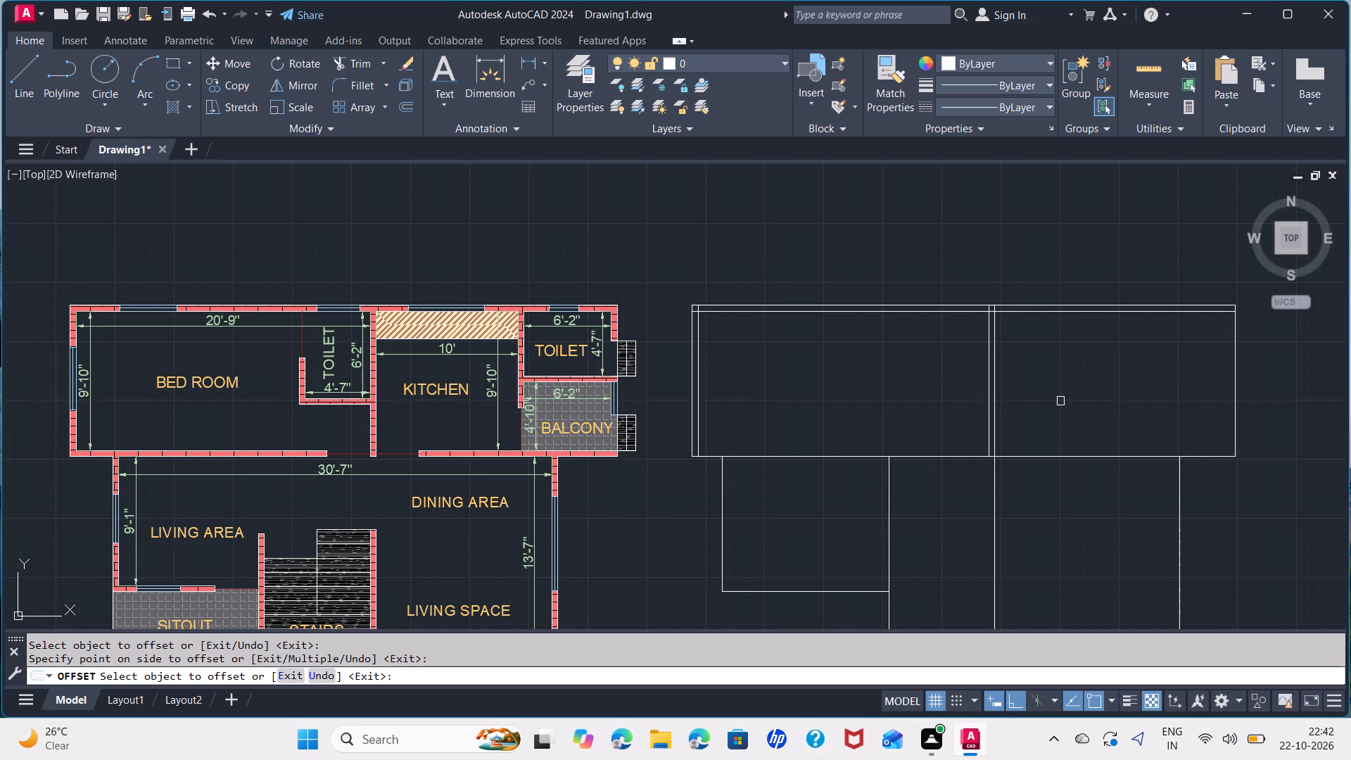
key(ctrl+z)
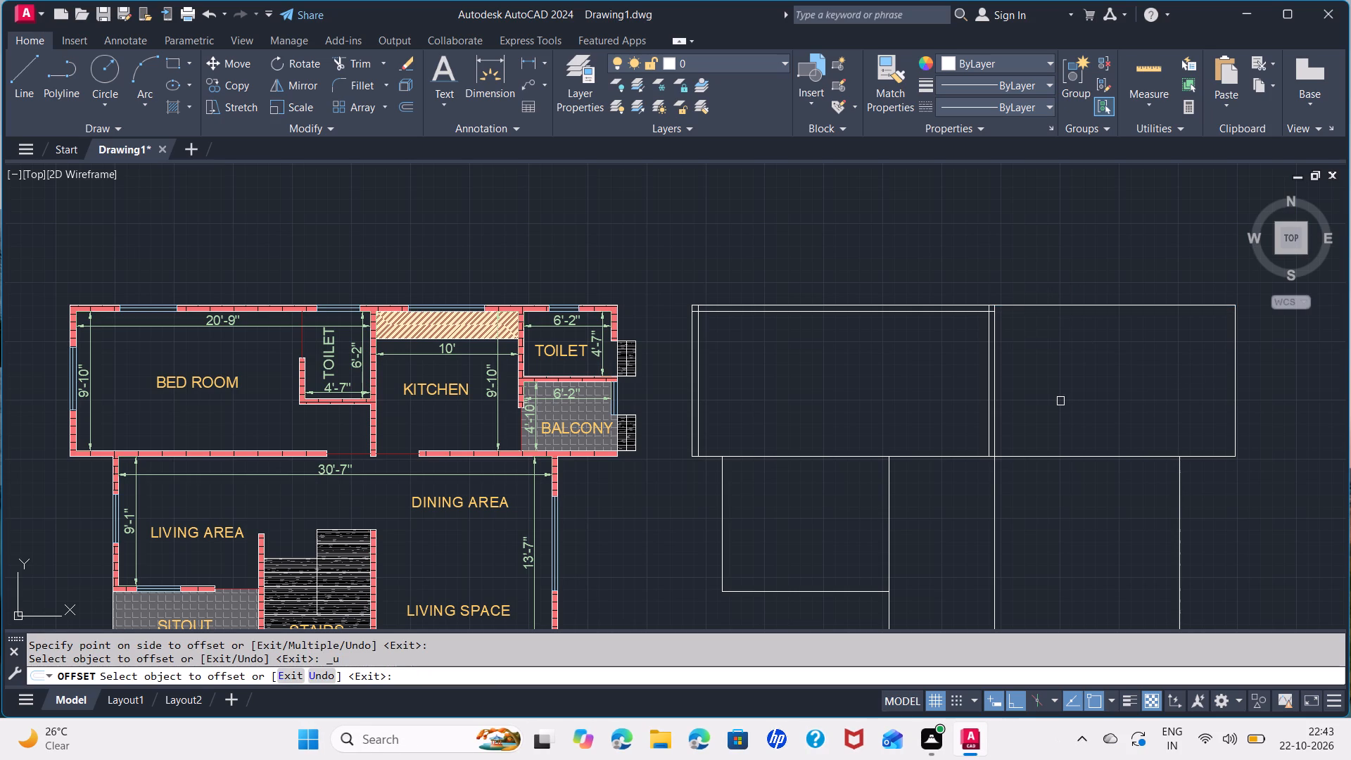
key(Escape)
Draw a vertical line 10'-8" long across the upper east rectangle, about 5' from its east edge.
key(l)
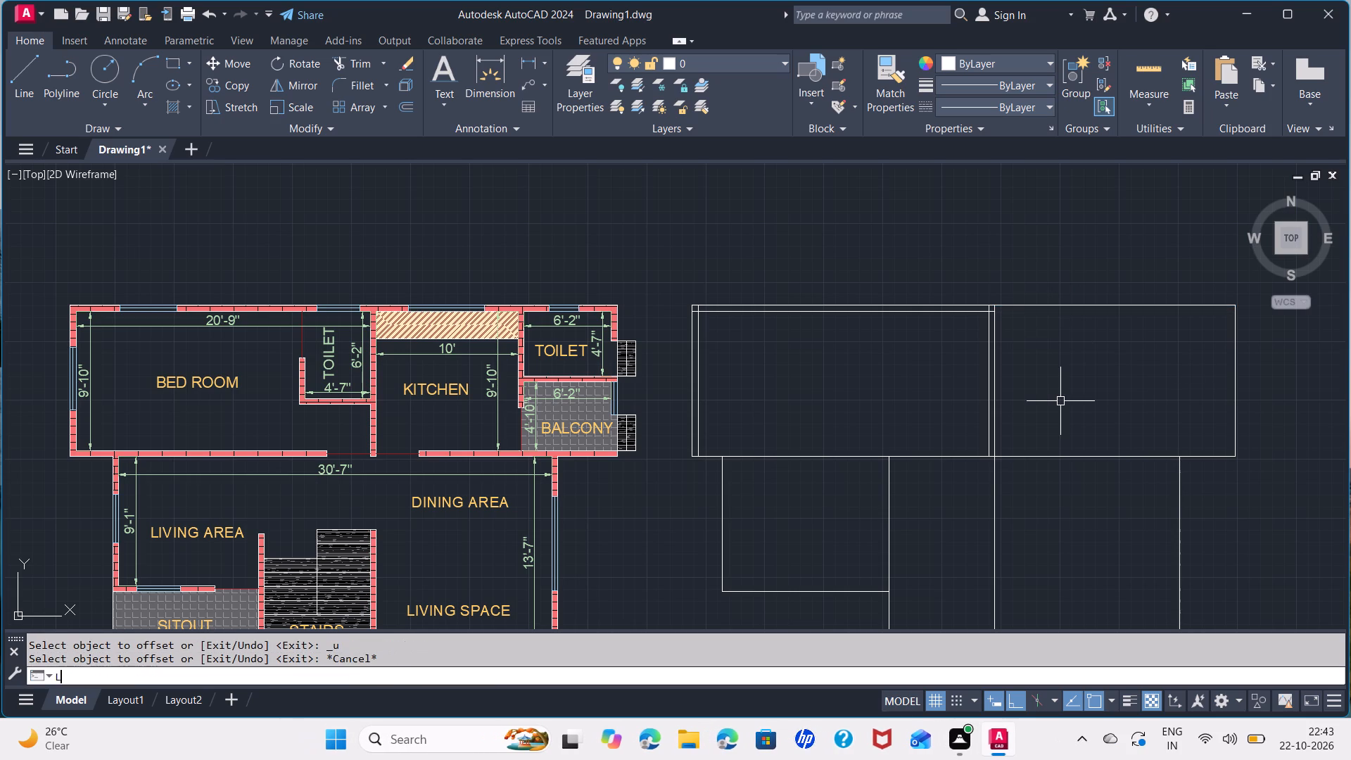
key(Return)
scroll(1153, 312, up, 1)
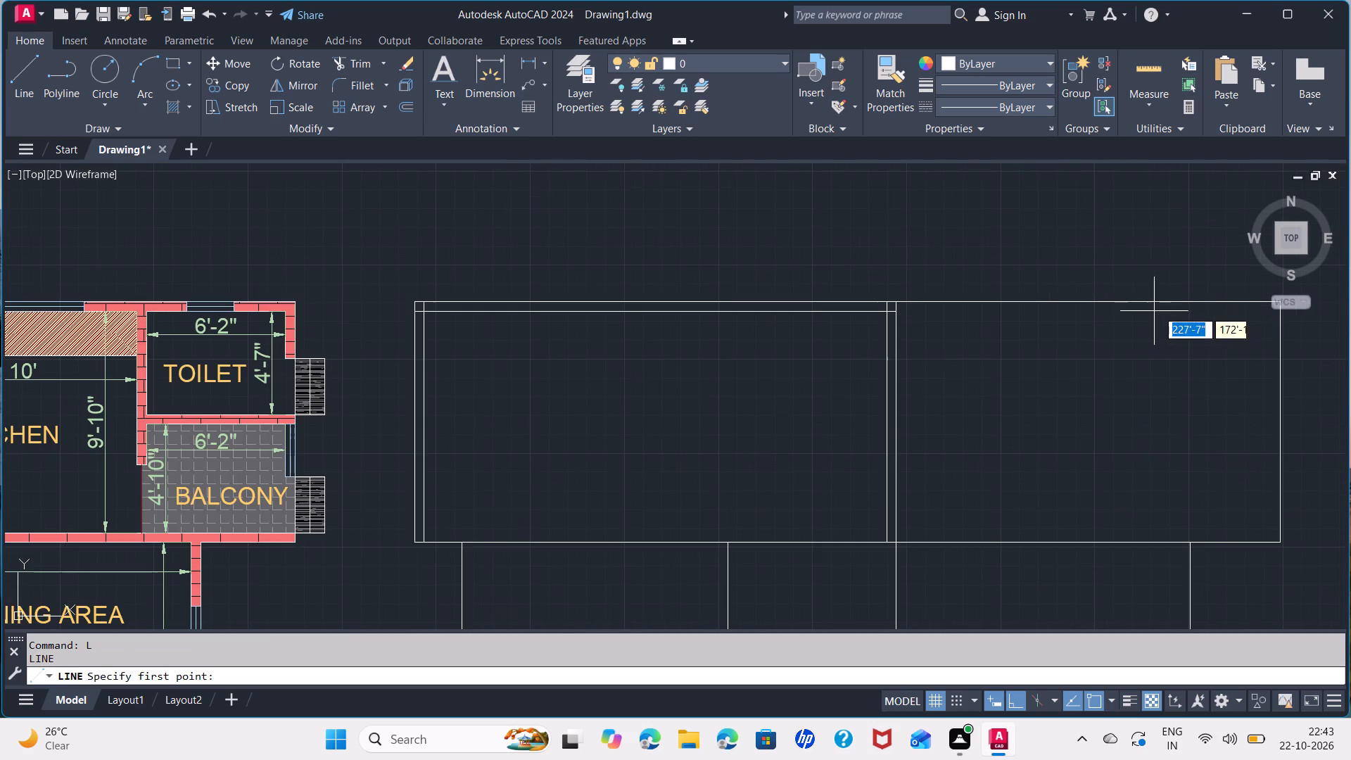
middle_drag(1164, 303, 1004, 299)
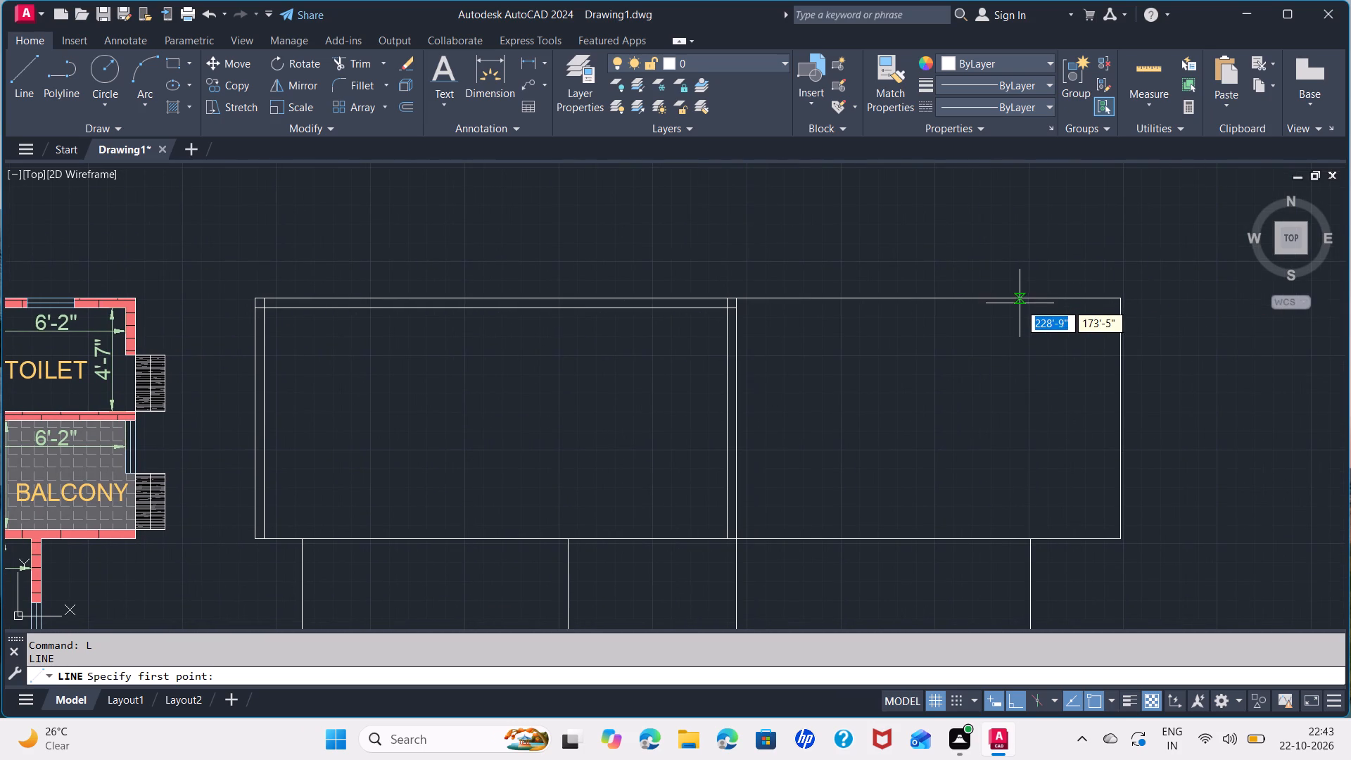
click(1012, 297)
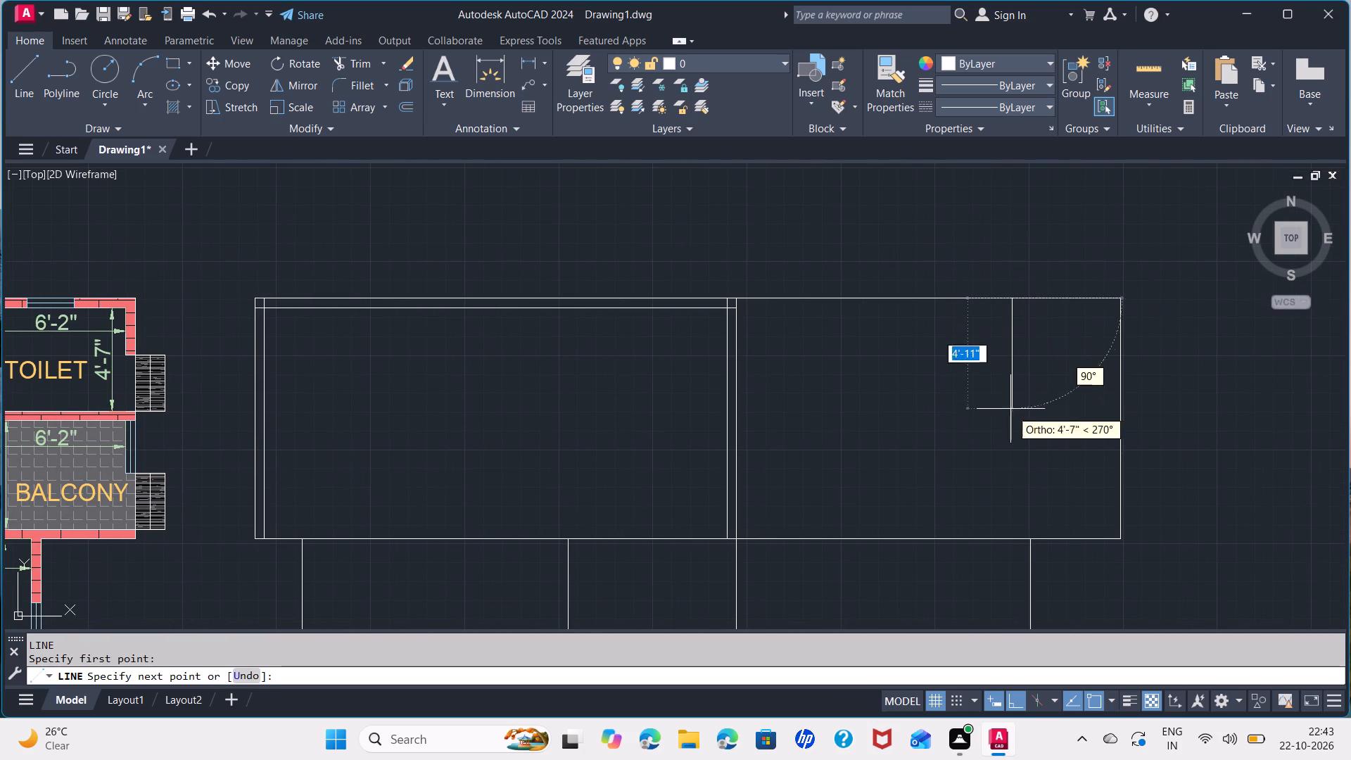
click(1008, 545)
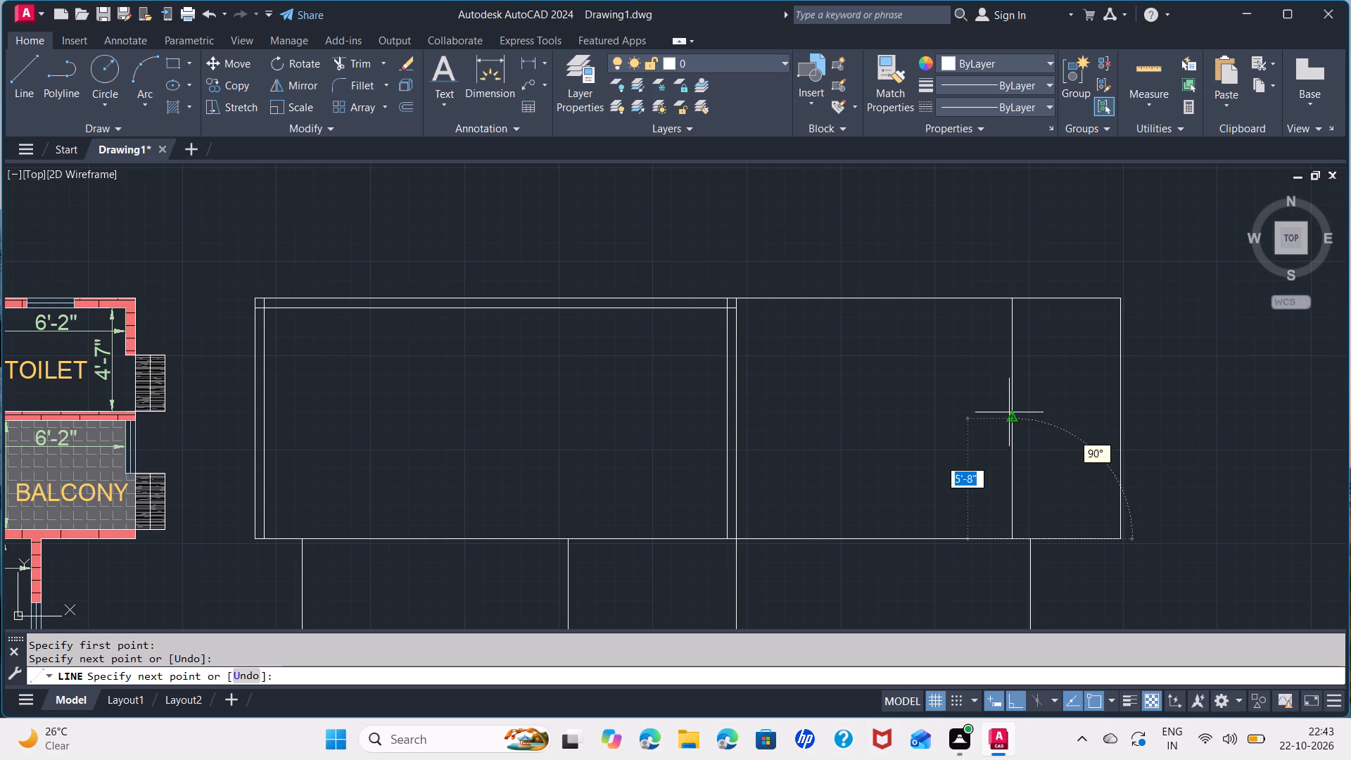
key(space)
Move the new vertical partition line in the upper east rectangle 1' west.
click(1012, 416)
click(1012, 417)
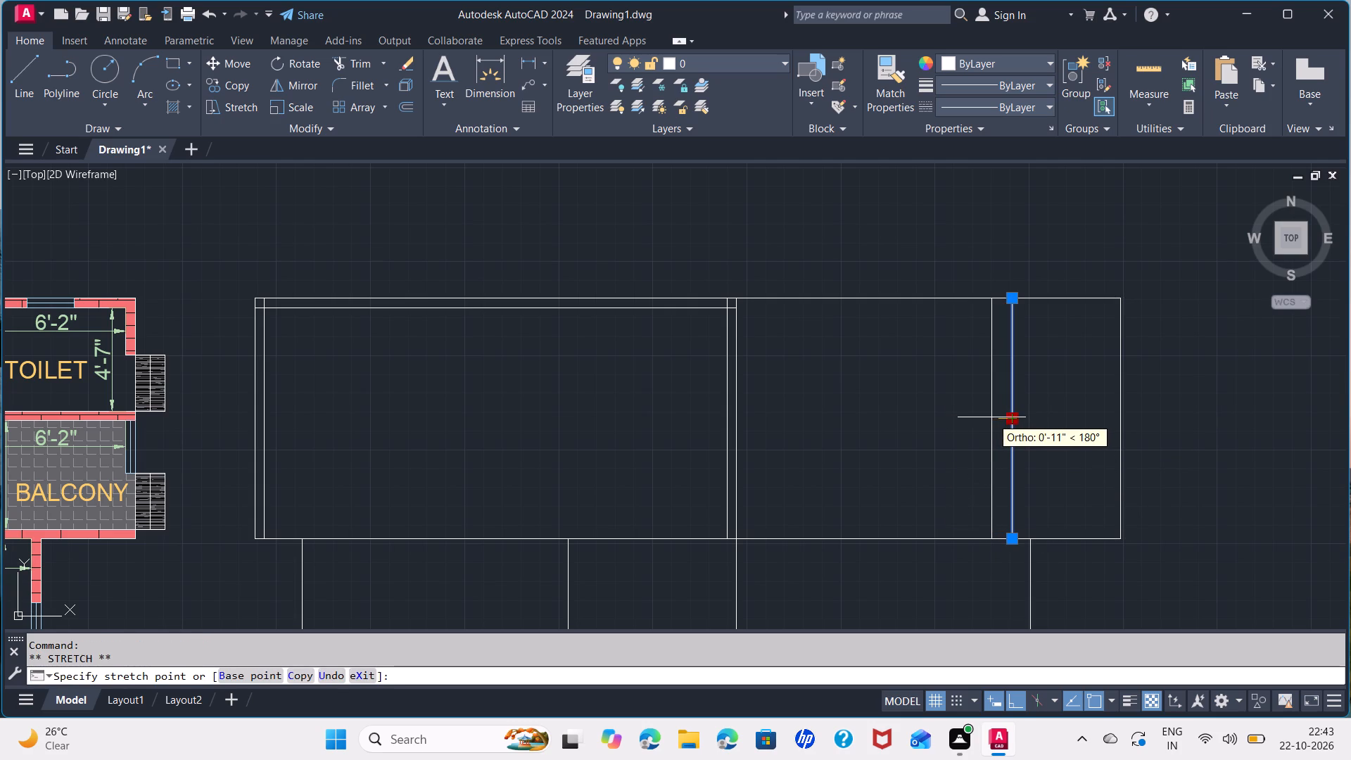
text(1')
key(Return)
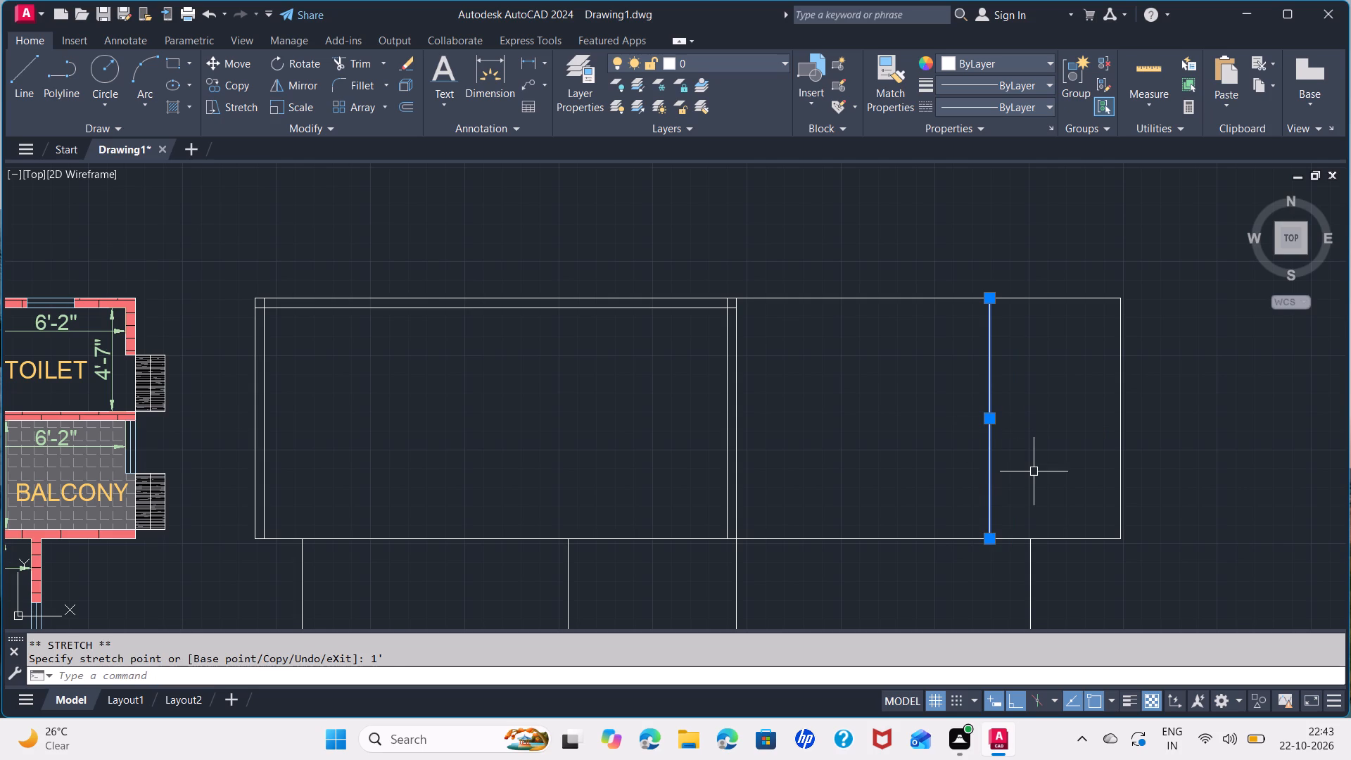
Draw a horizontal line about 6'-1" long from the partition to the east edge, slightly south of mid-depth.
key(space)
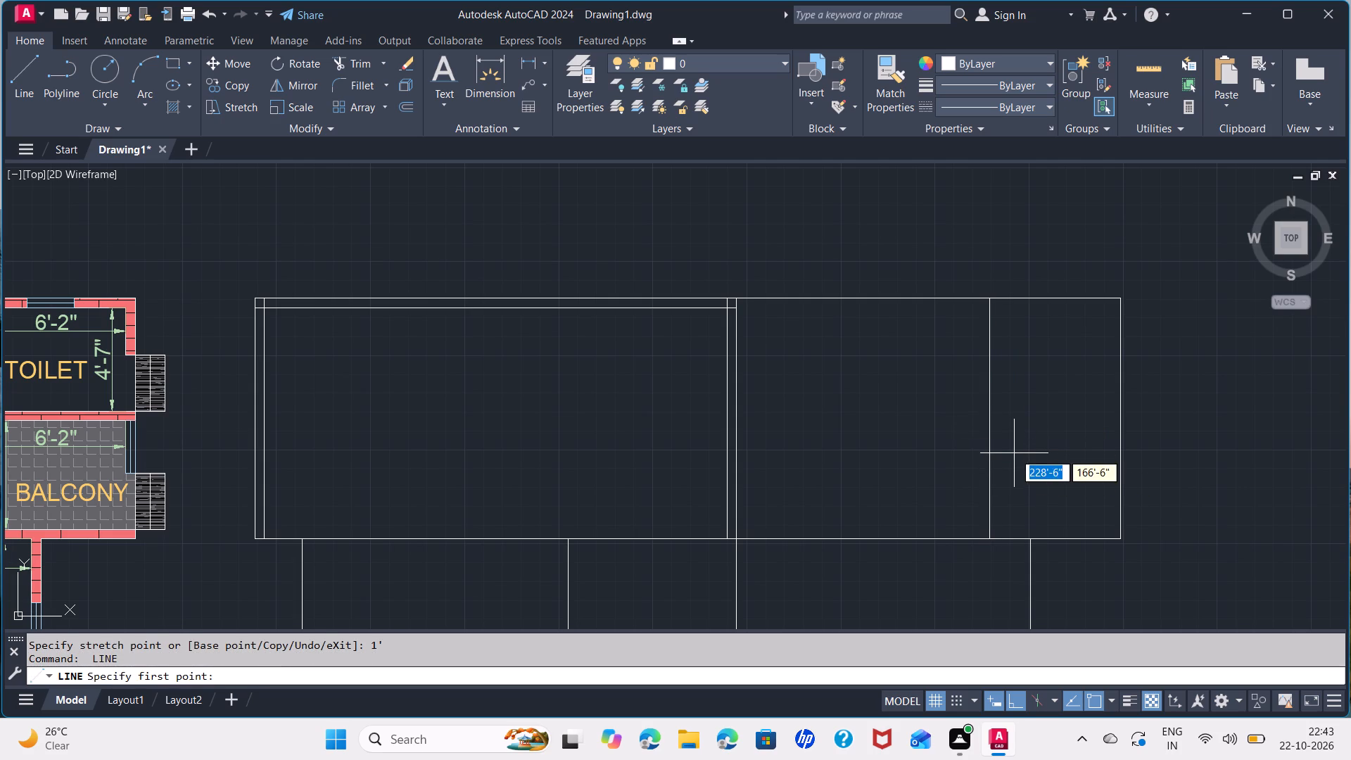
click(991, 443)
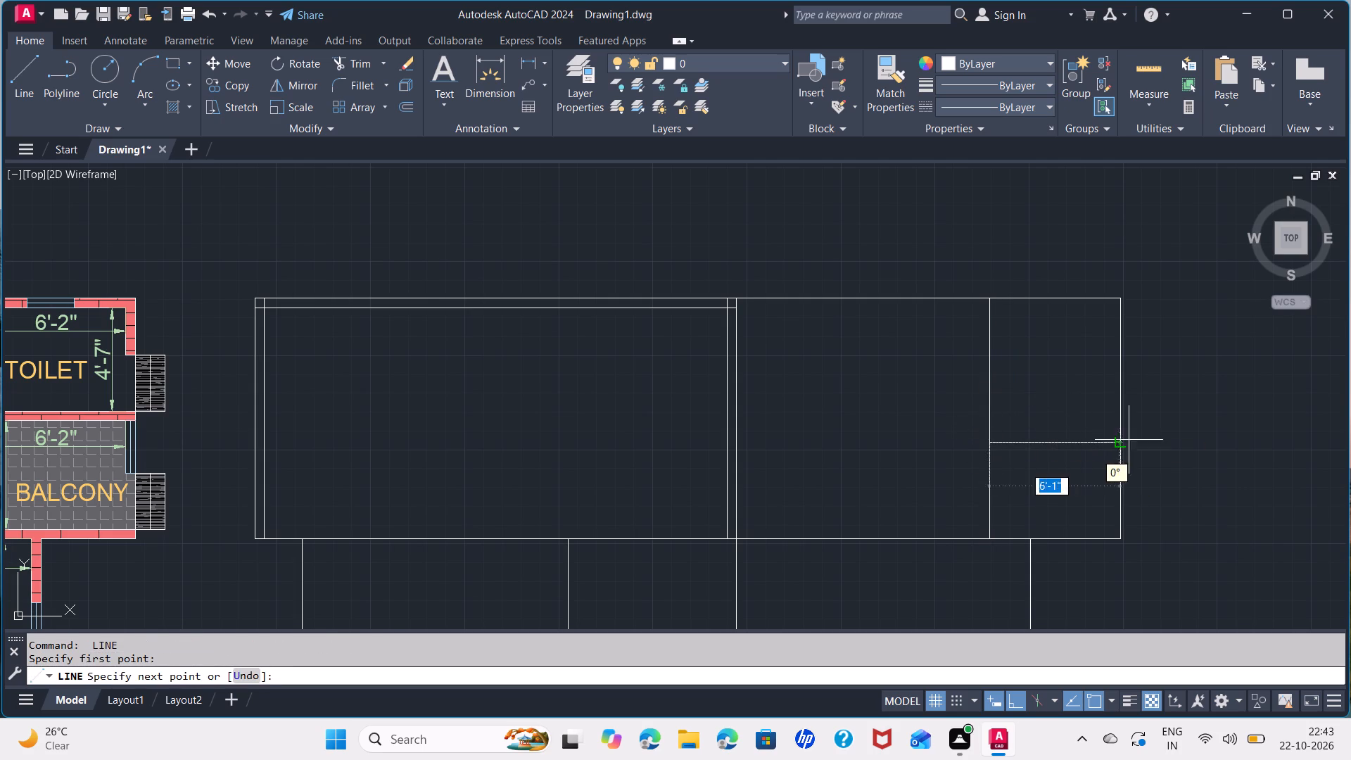
click(1118, 441)
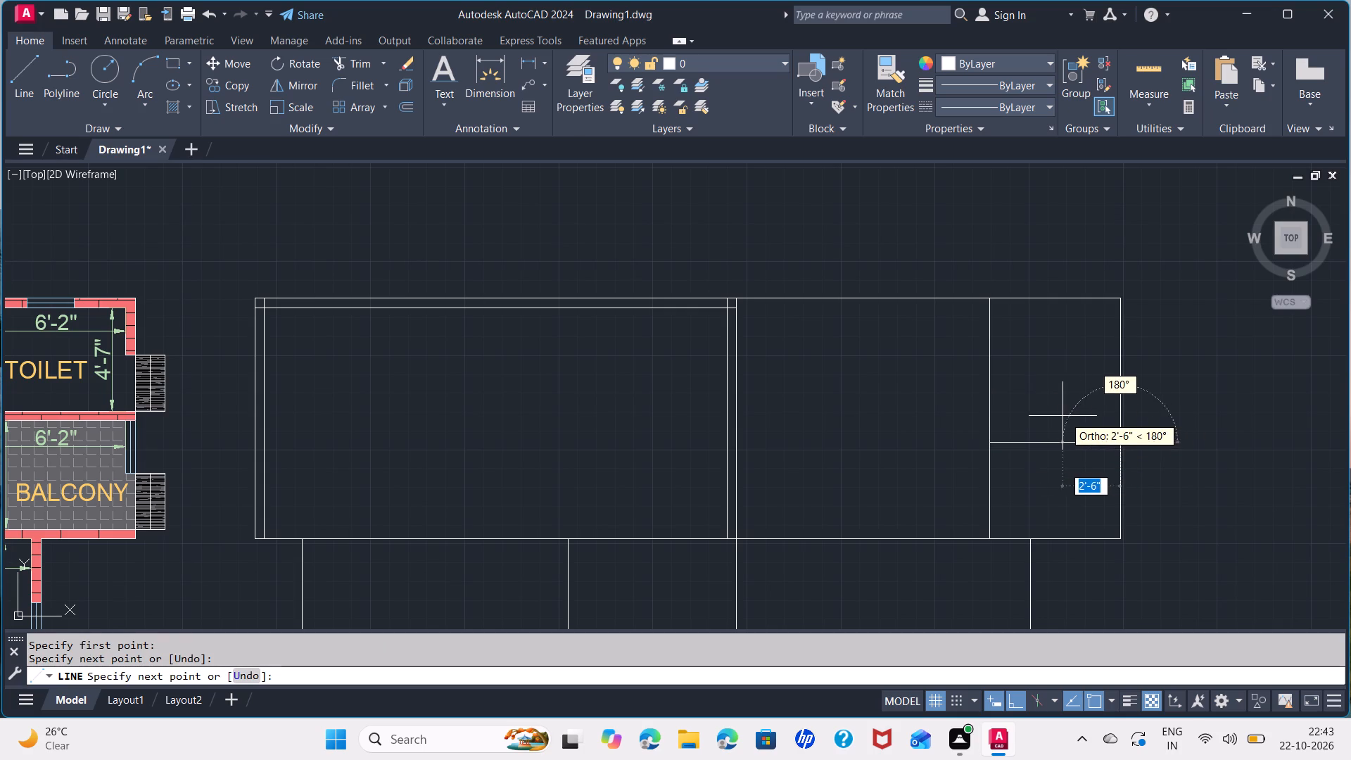
key(space)
Draw an L-shaped partition in the upper west rectangle, about 6'-10" south from the inner north line and across to the inner east line.
middle_drag(859, 434, 958, 462)
key(space)
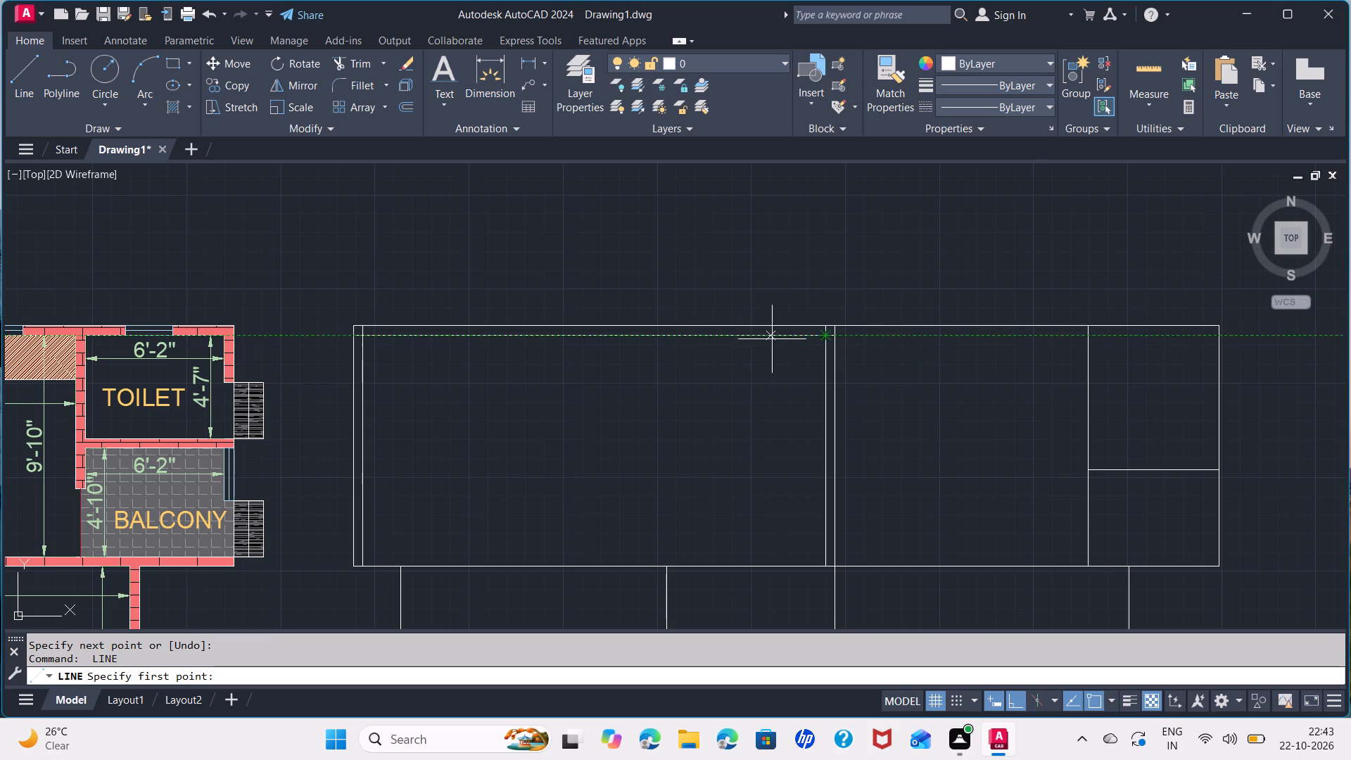
click(723, 336)
click(723, 336)
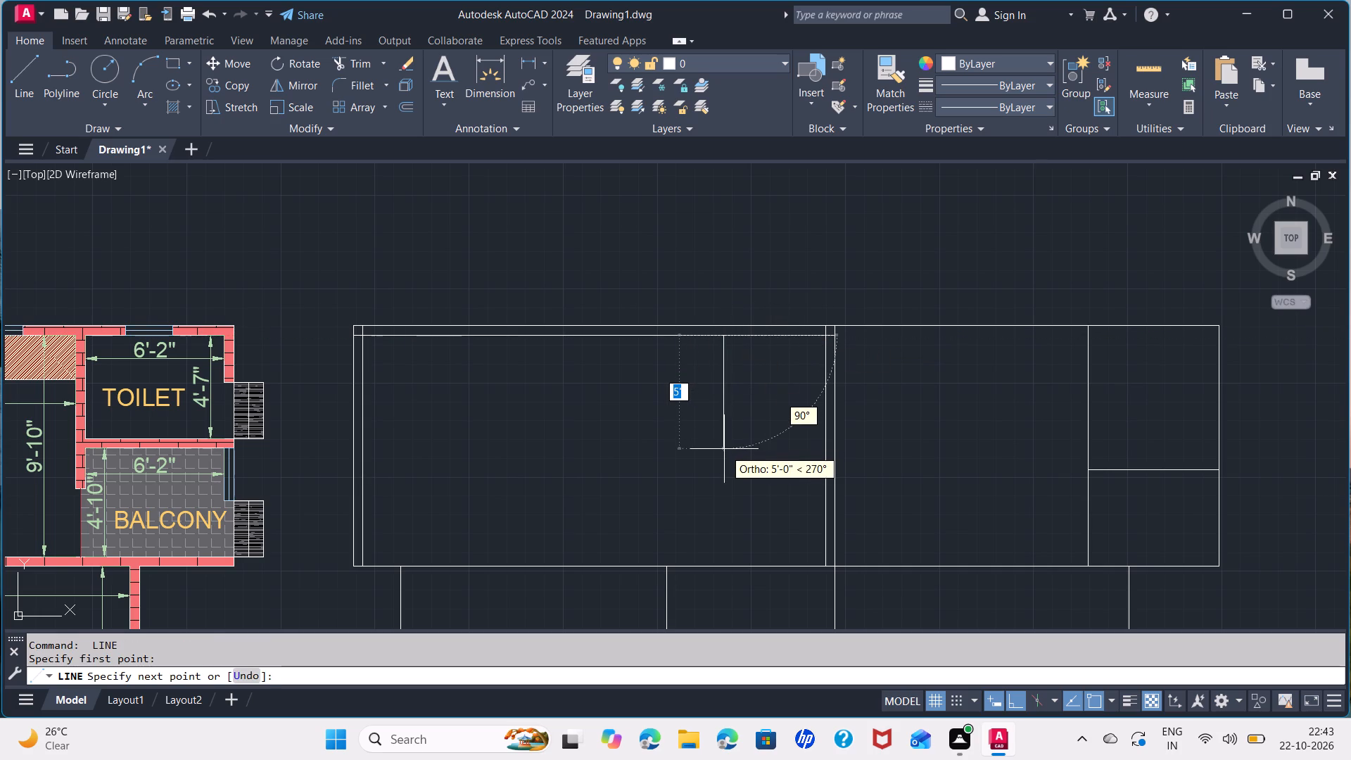
click(724, 489)
click(823, 491)
key(space)
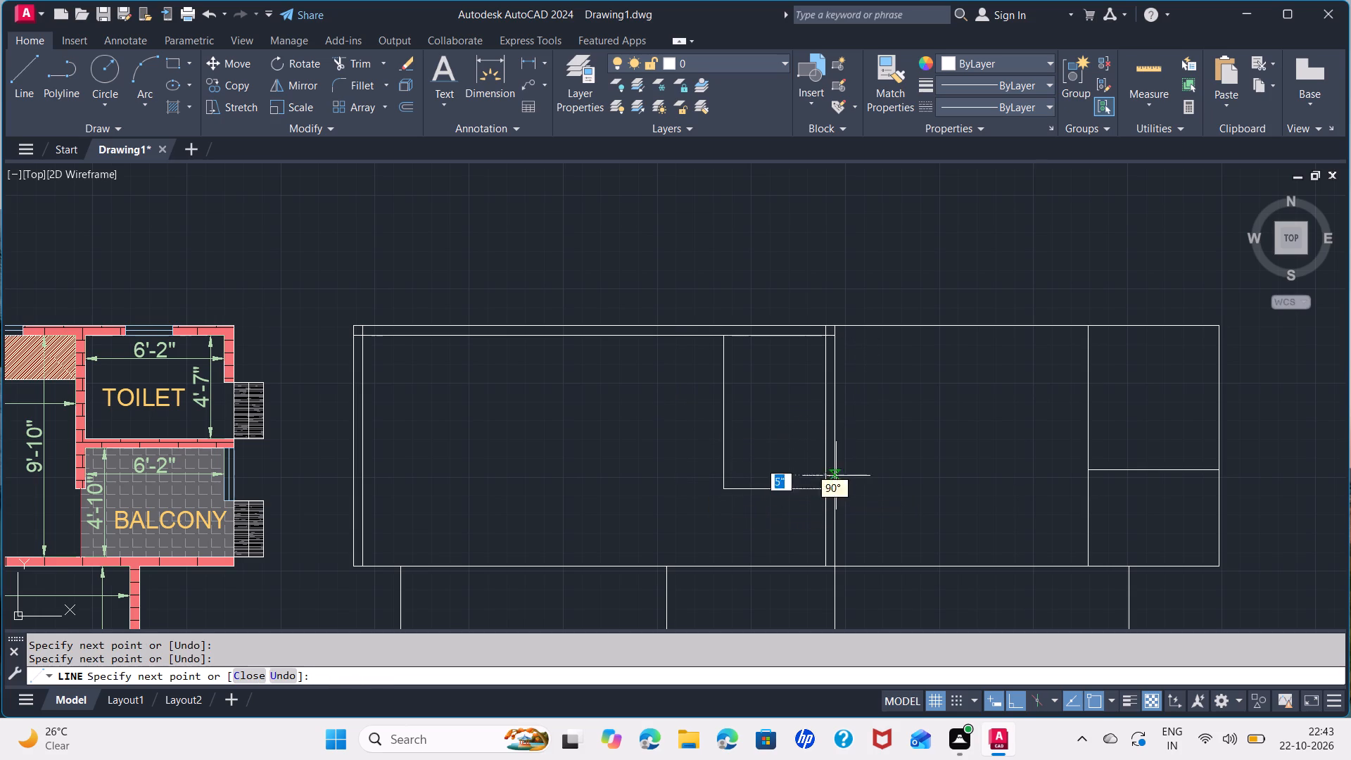
Offset the south lines of the upper west and upper east rectangles 5" inward to the north.
scroll(778, 456, down, 1)
middle_drag(770, 494, 793, 316)
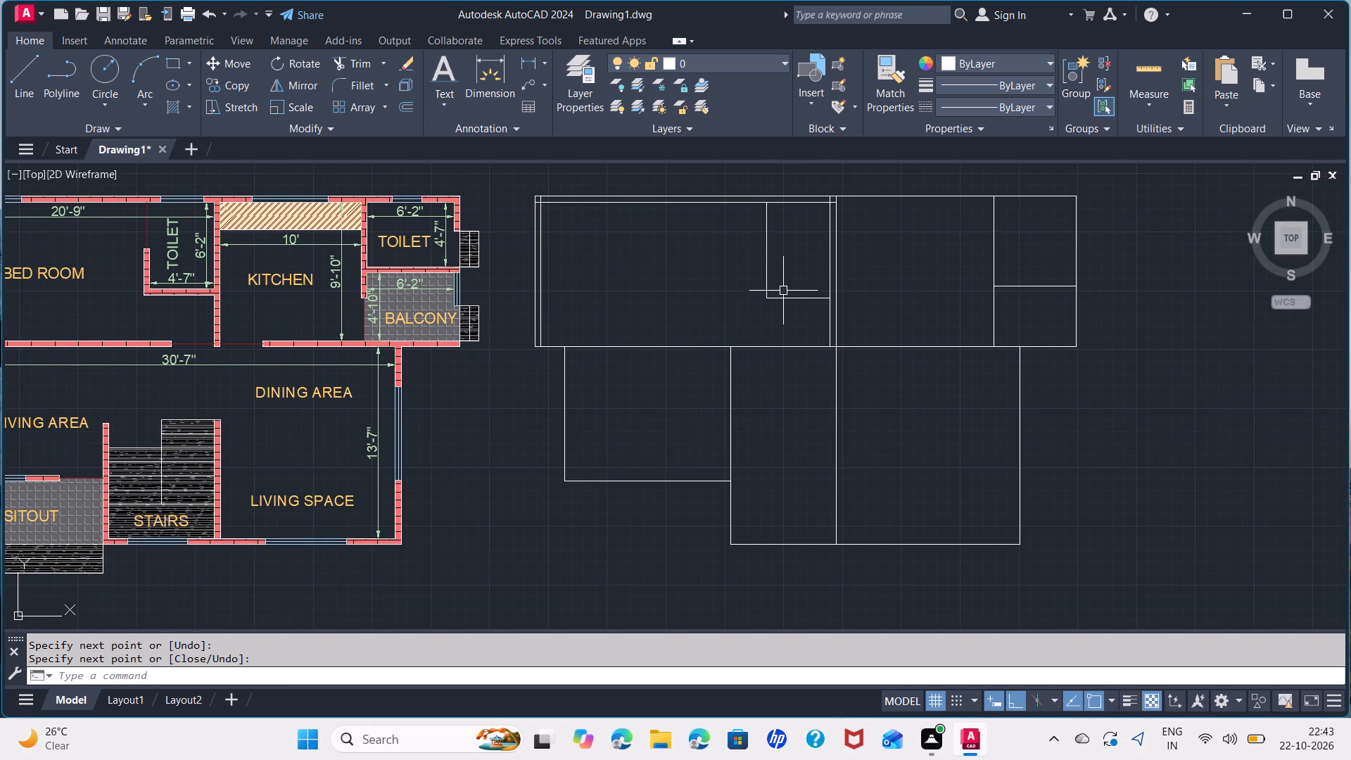
key(o)
key(f)
key(Return)
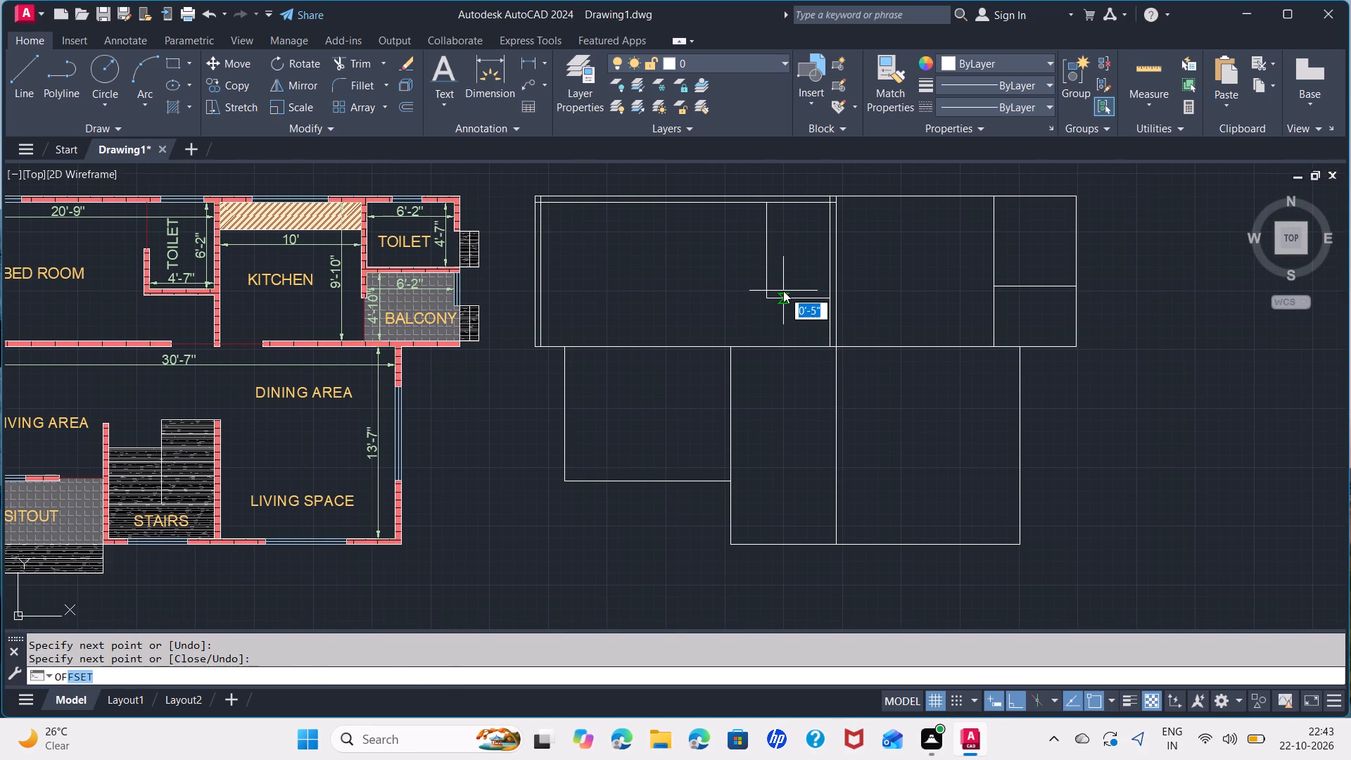
key(5)
key(Return)
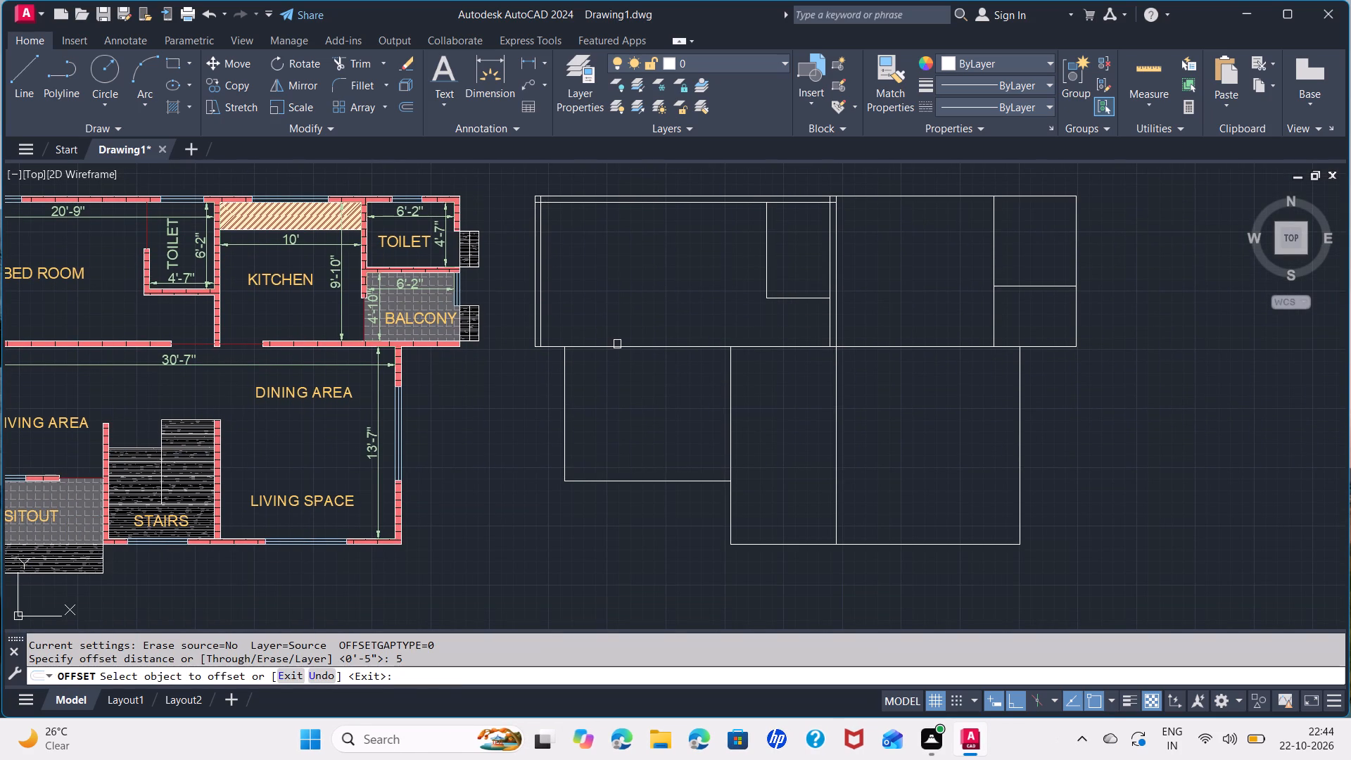
click(617, 344)
click(631, 317)
click(955, 345)
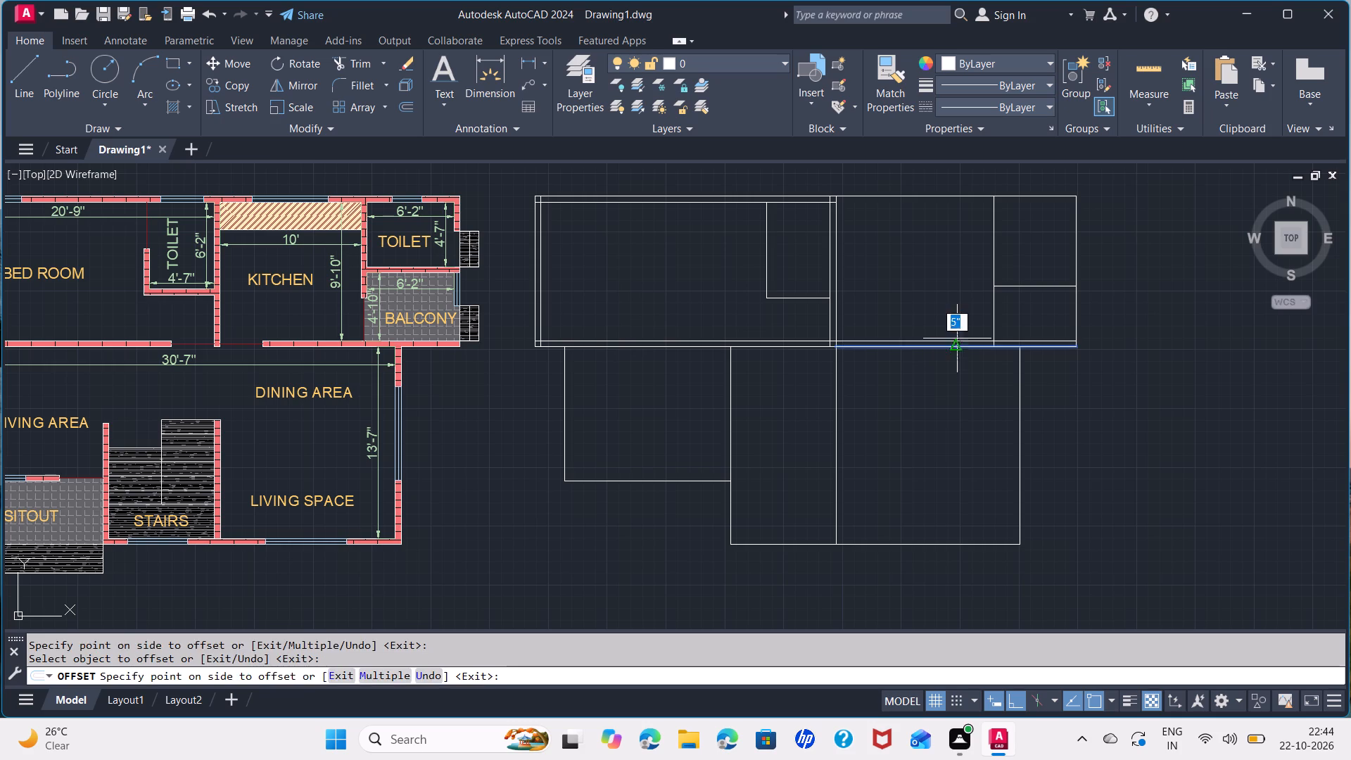
click(957, 320)
Offset the upper east rectangle's vertical partition 5" east, its horizontal partition 5" north, and its east and north lines 5" inward.
click(990, 247)
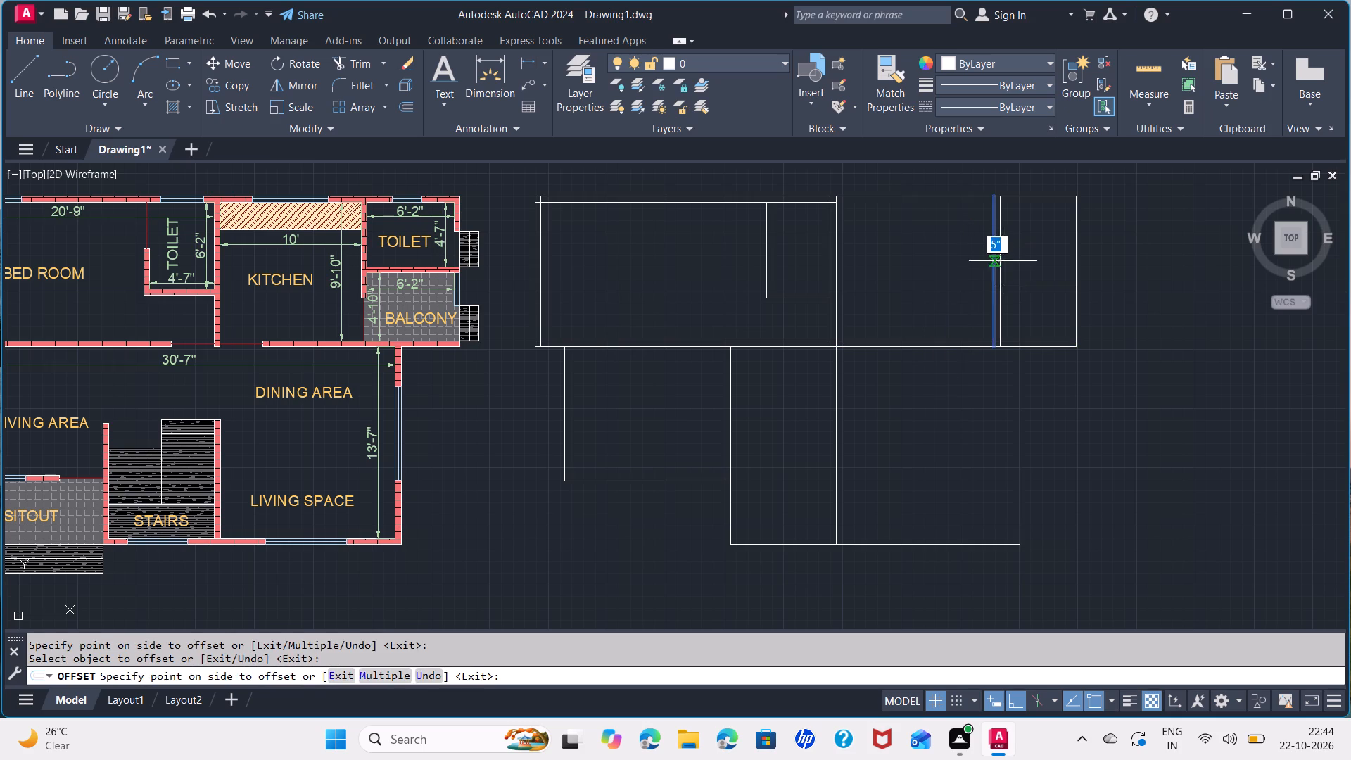
click(1003, 261)
click(1037, 285)
click(1037, 272)
click(1077, 250)
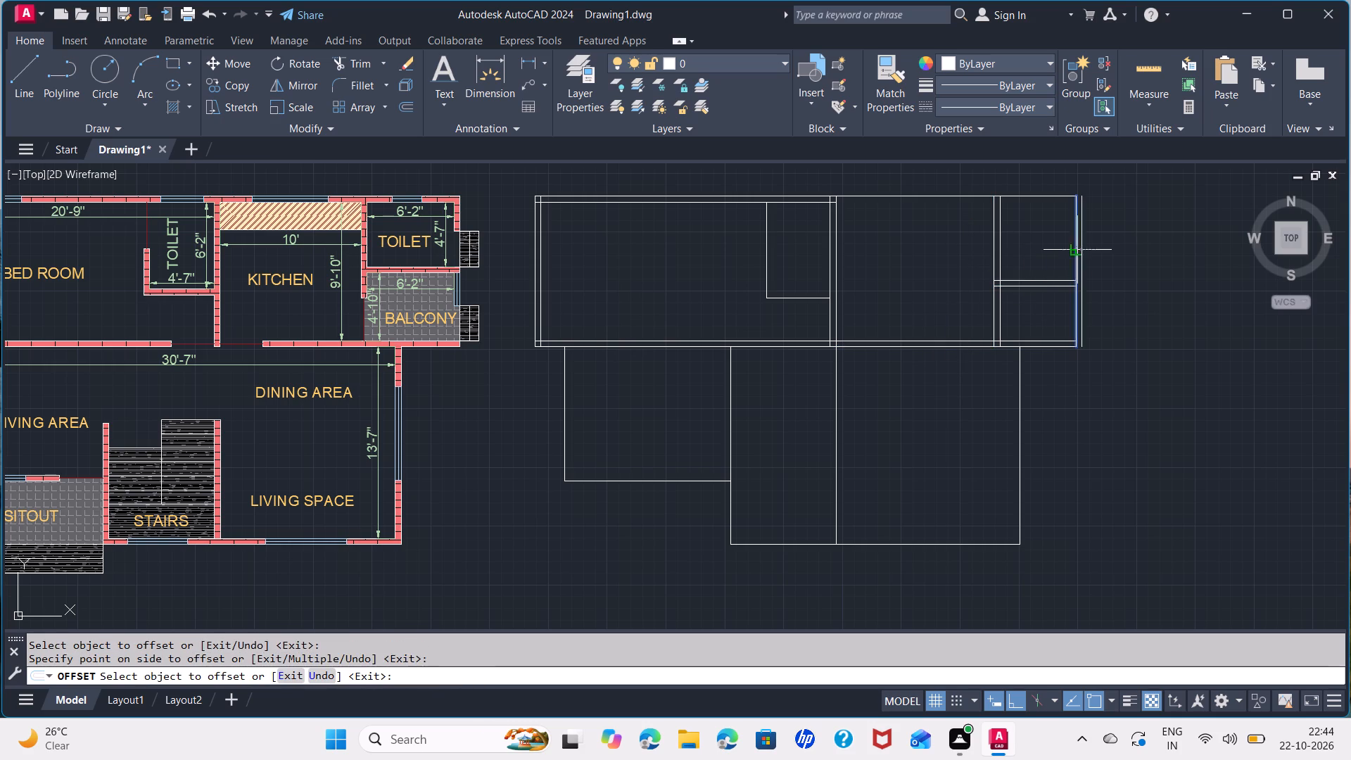
click(1049, 231)
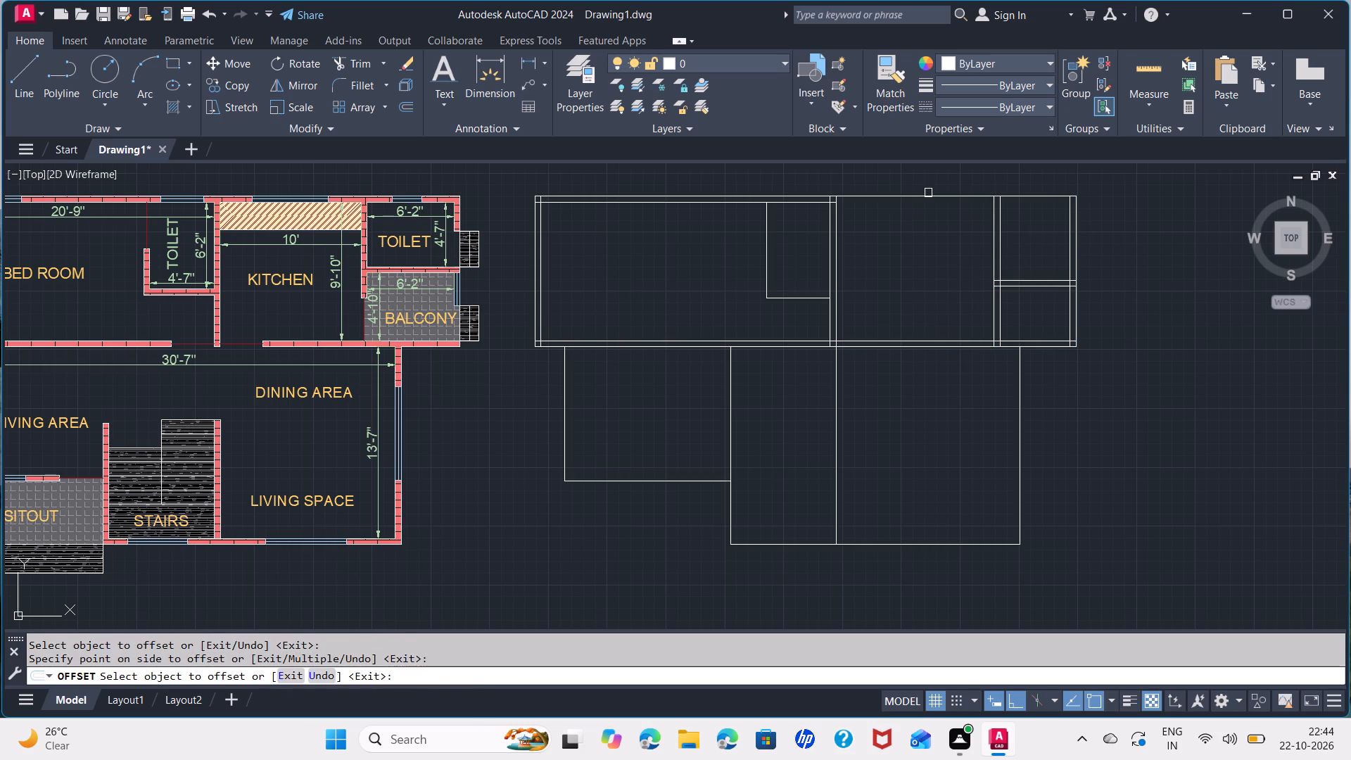
click(928, 193)
click(933, 241)
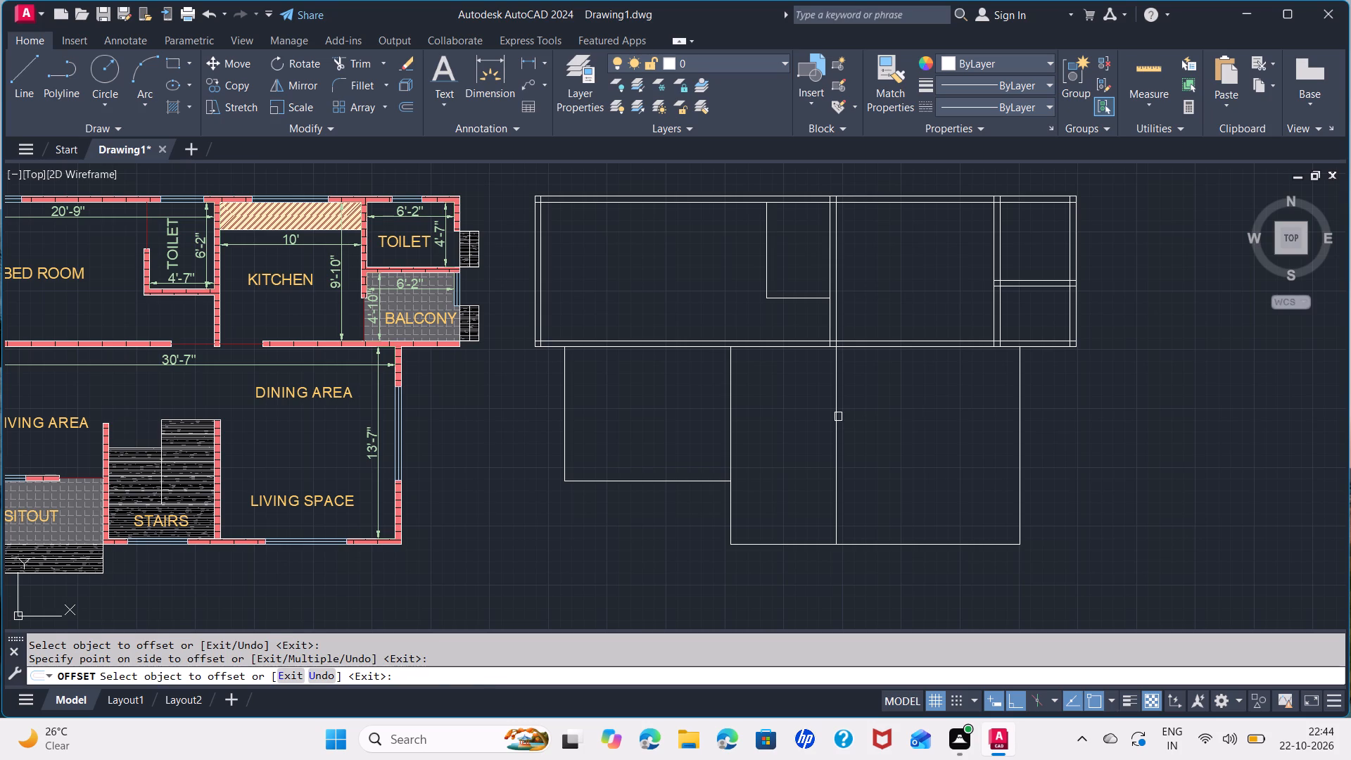
Offset the east, west and south lines of the lower middle rectangle 5" inward.
click(836, 417)
click(819, 413)
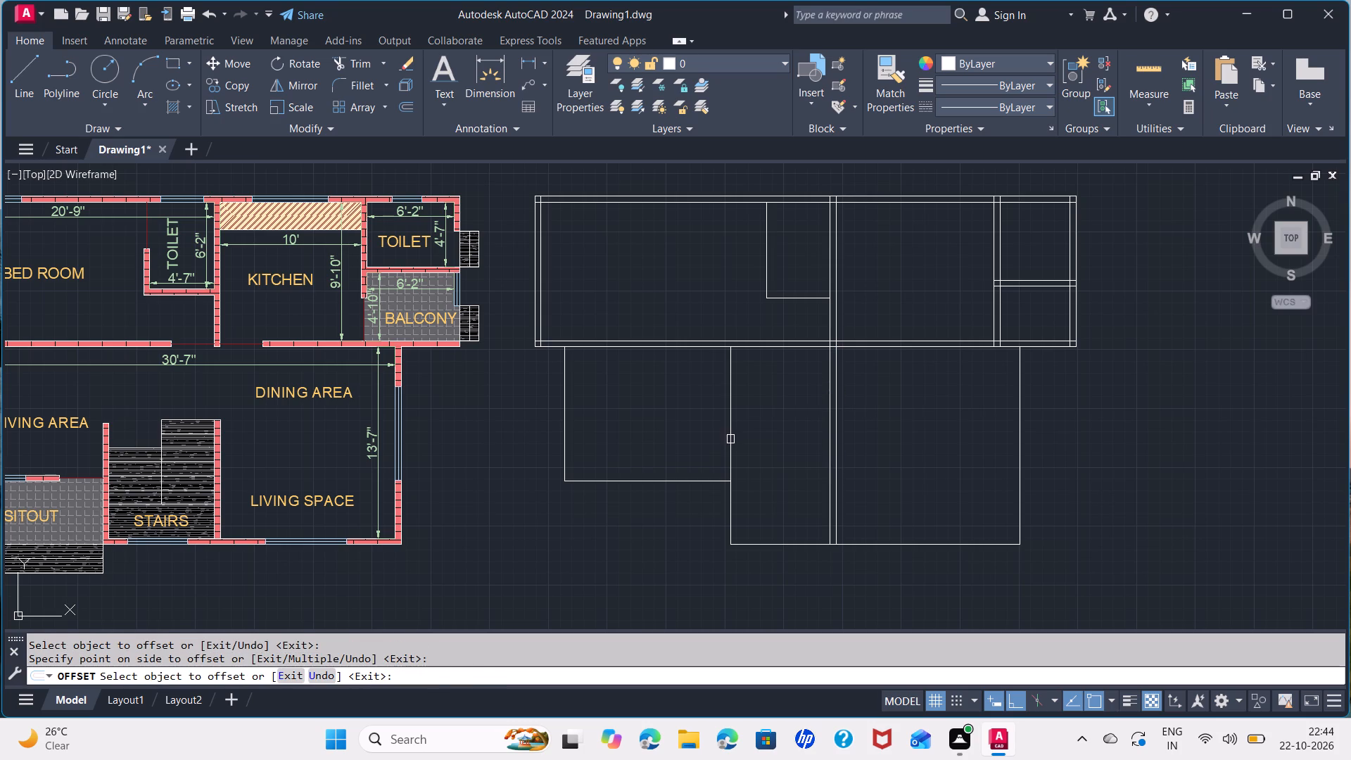
click(730, 438)
click(759, 452)
click(732, 512)
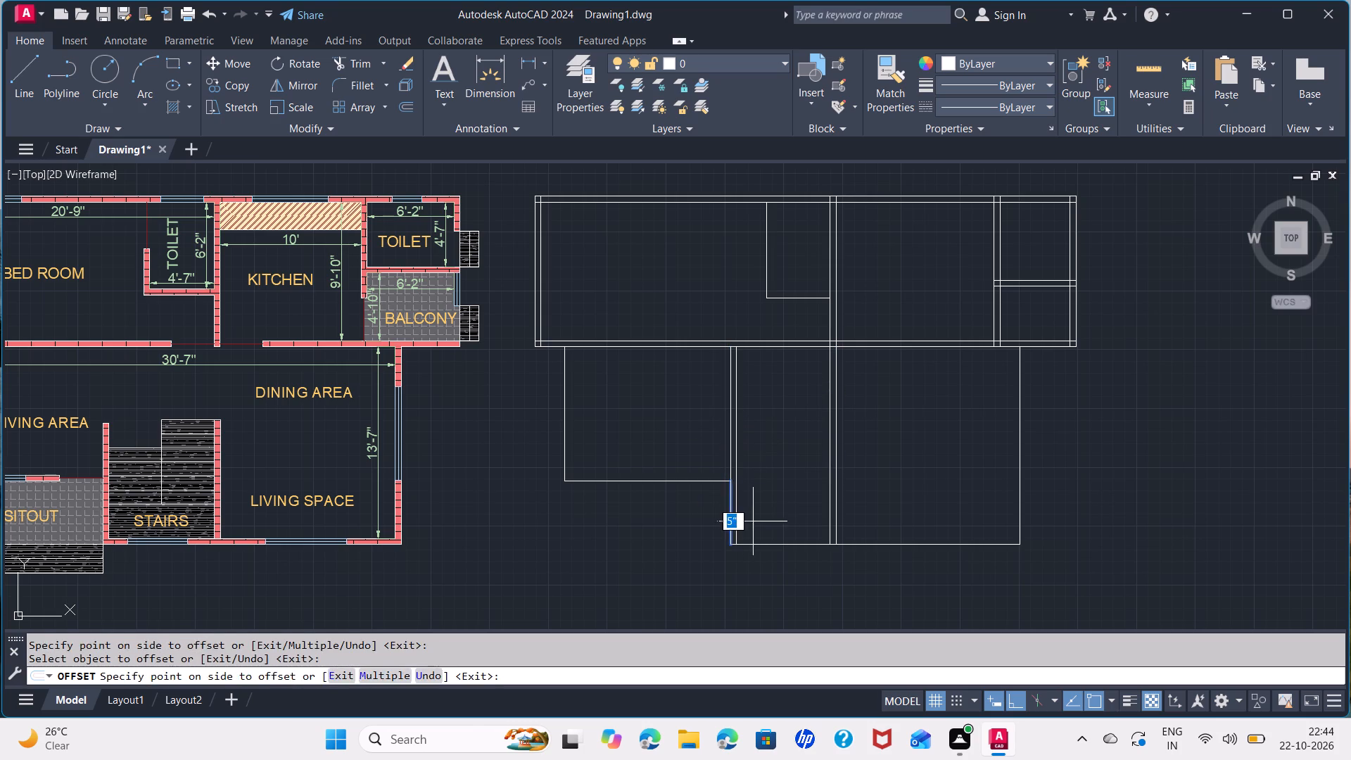
click(758, 521)
click(770, 543)
click(780, 496)
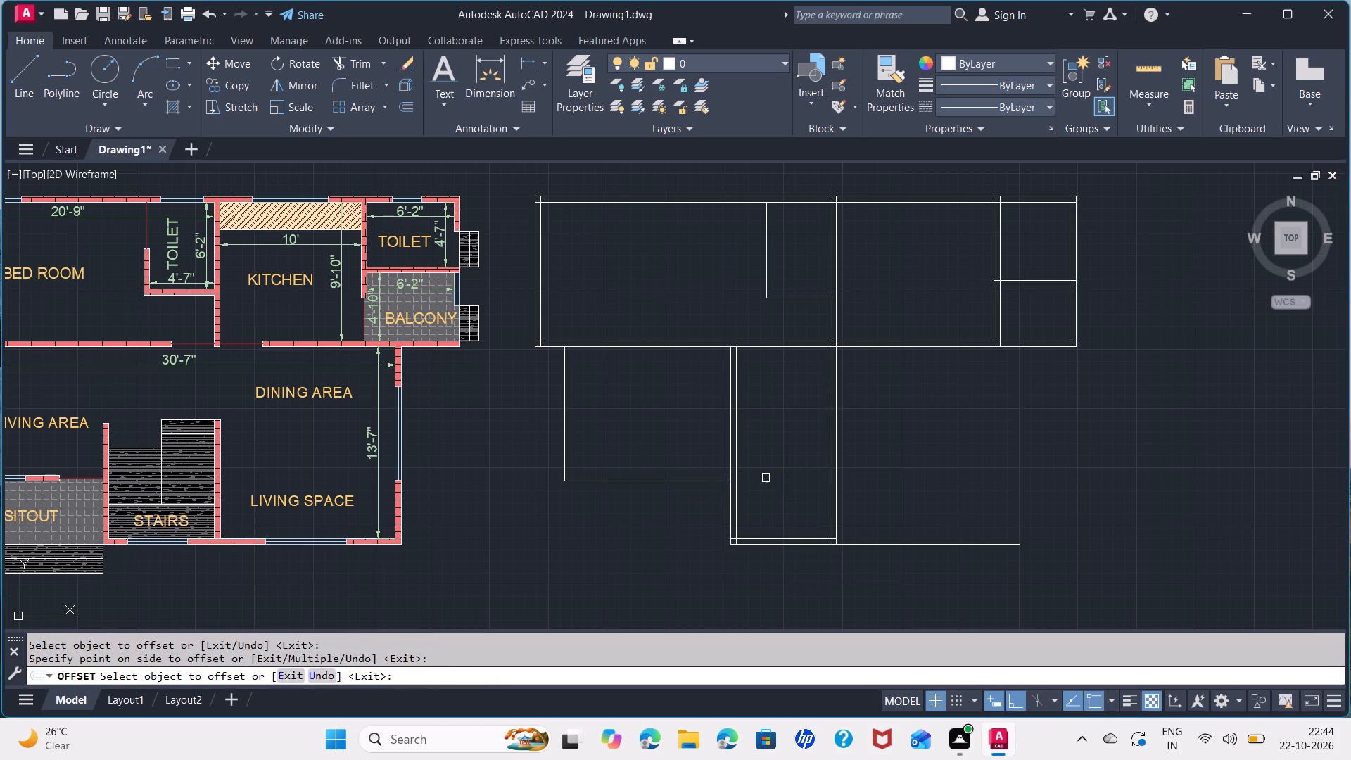
Offset the west and south lines of the lower west rectangle 5" inward.
click(566, 404)
click(619, 415)
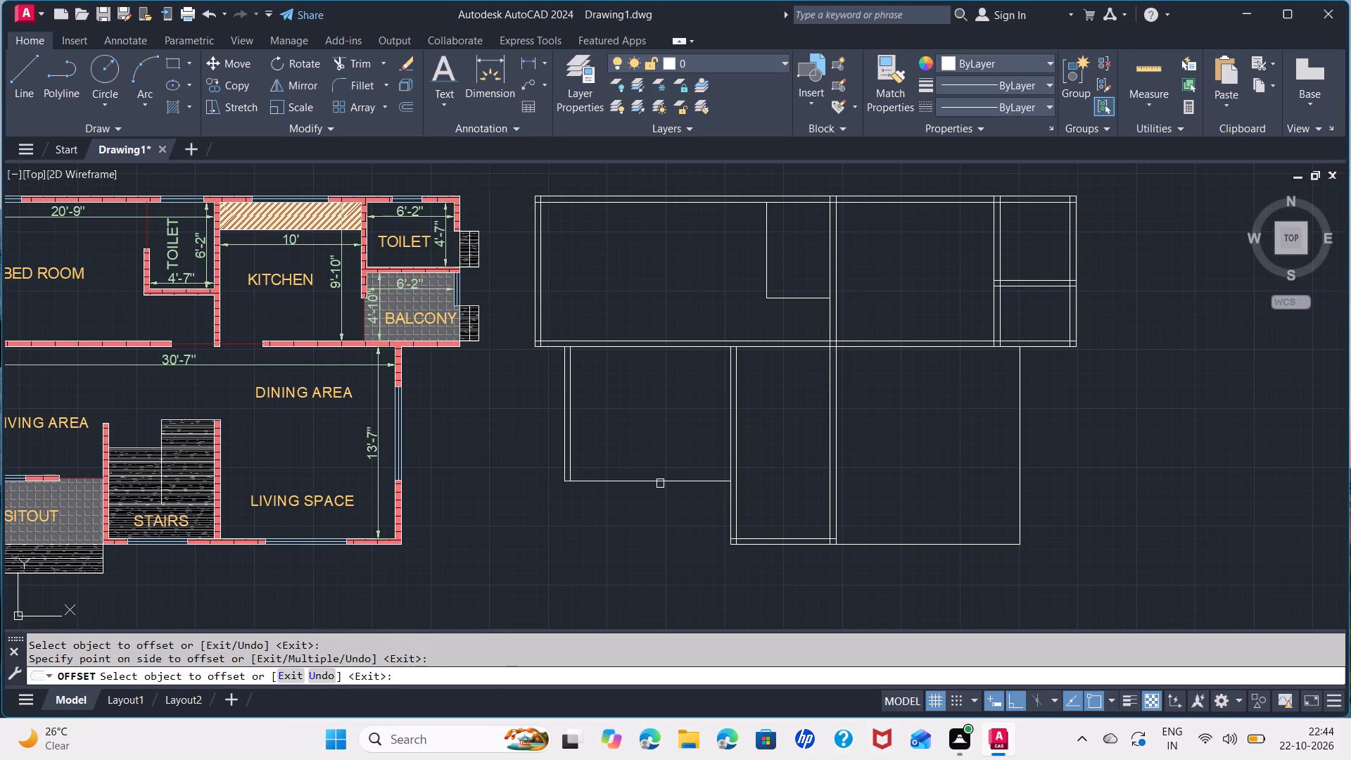
click(660, 481)
click(660, 429)
Offset both lines of the L-shaped partition 5" inward and finish the Offset command.
scroll(780, 257, up, 1)
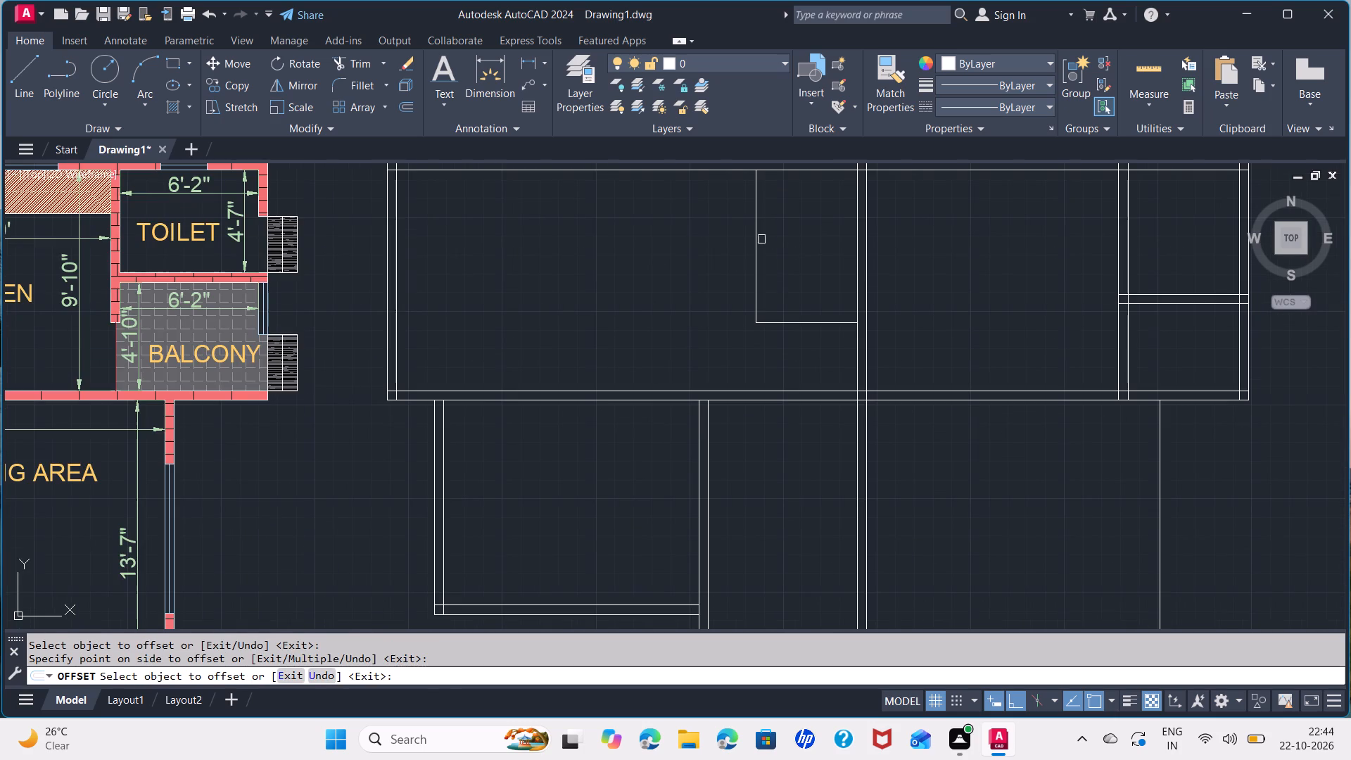
click(757, 236)
click(792, 255)
click(802, 325)
click(798, 276)
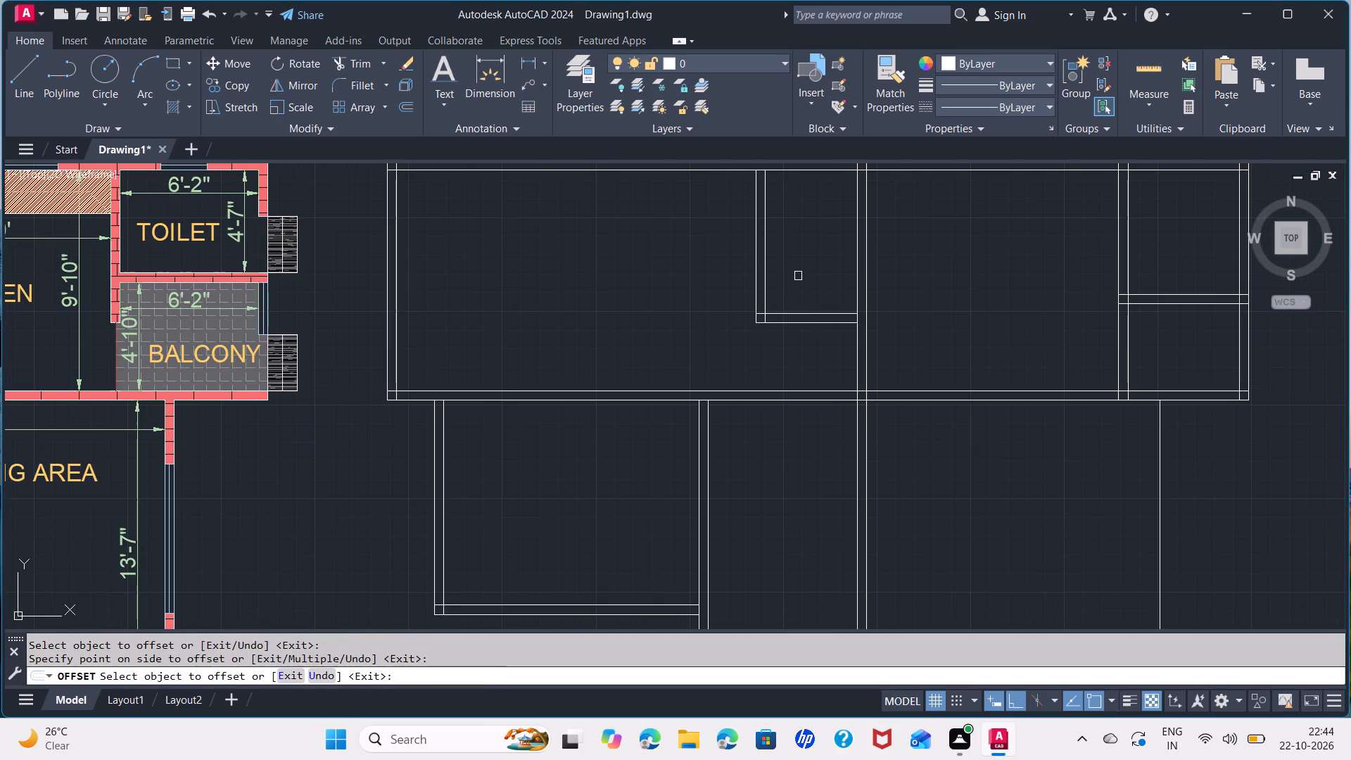
scroll(944, 343, down, 1)
middle_drag(951, 286, 951, 329)
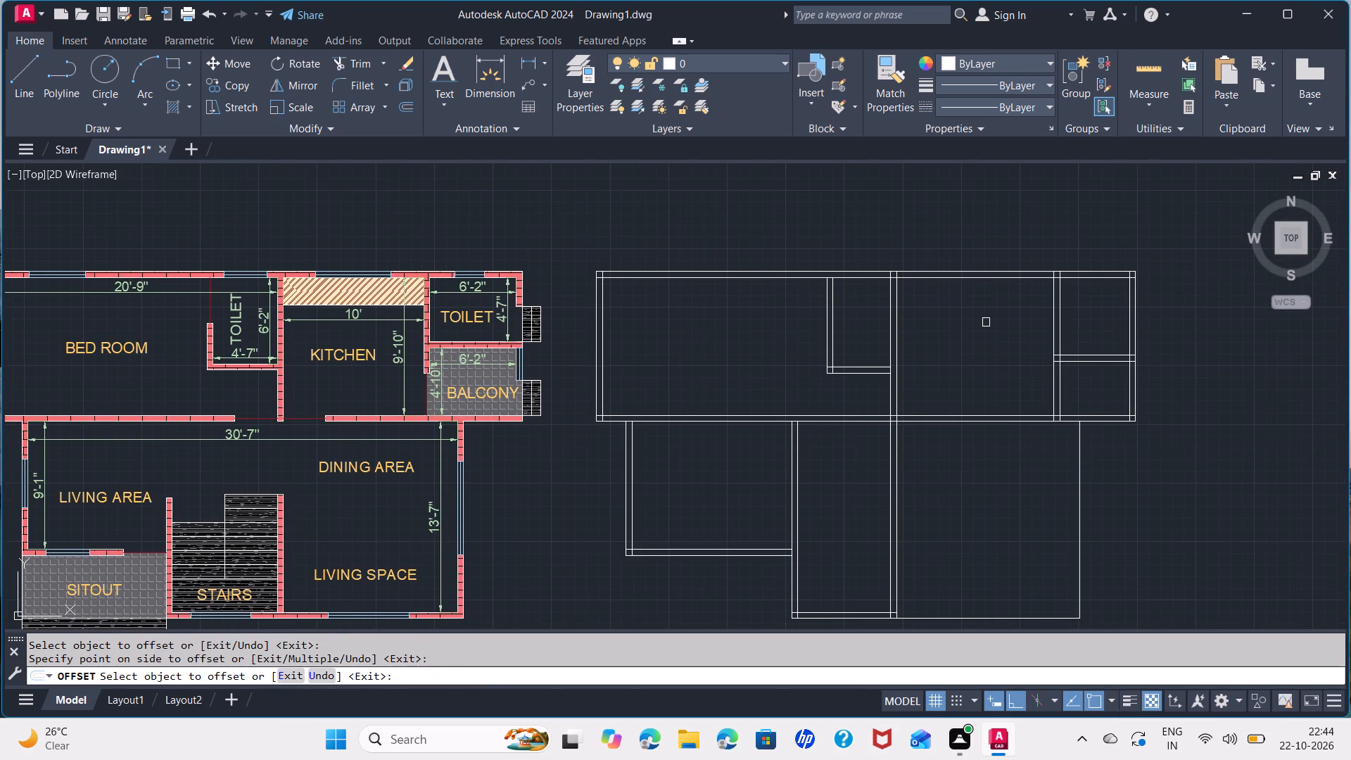
key(Escape)
Trim the overlapping inner wall lines at the northwest corner of the upper west rectangle.
scroll(590, 281, up, 2)
middle_drag(645, 279, 666, 418)
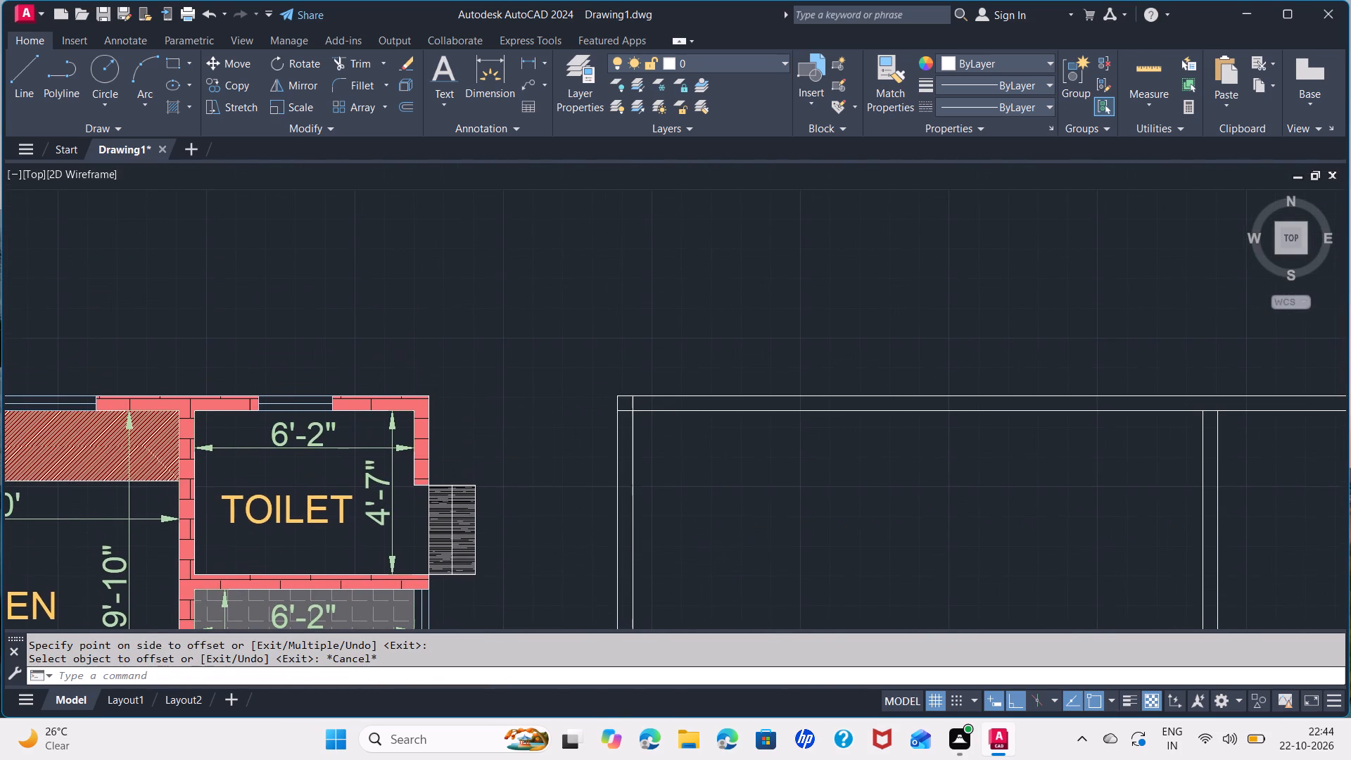
text(TR)
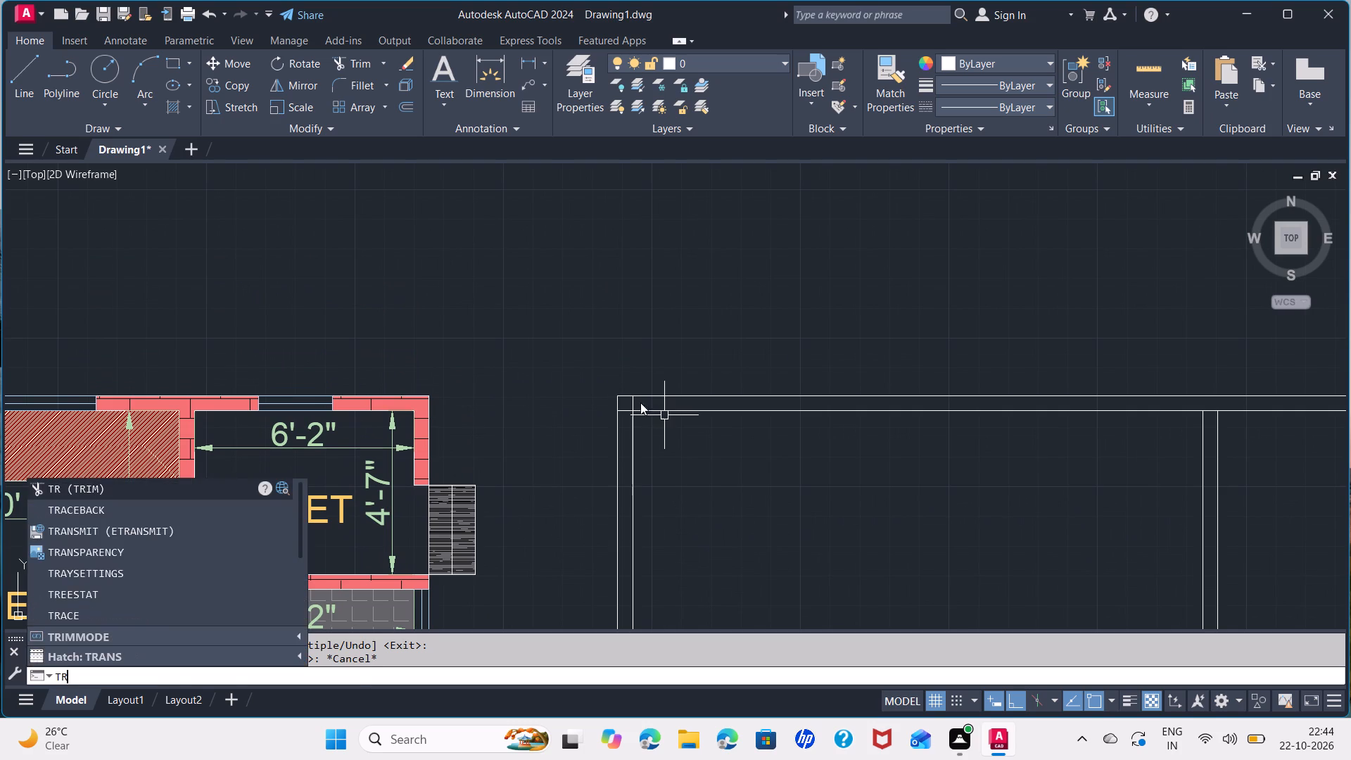
key(space)
scroll(630, 413, up, 3)
click(619, 374)
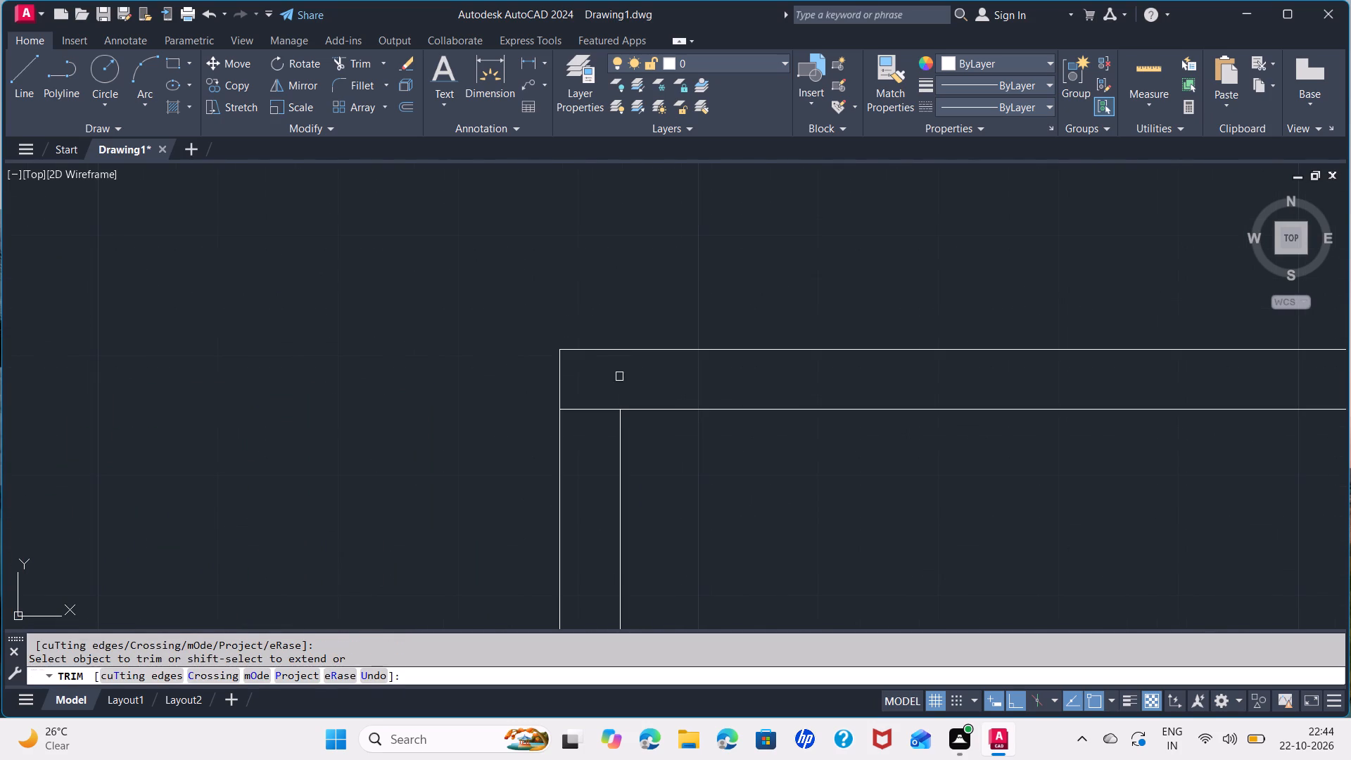
click(601, 408)
scroll(808, 474, down, 1)
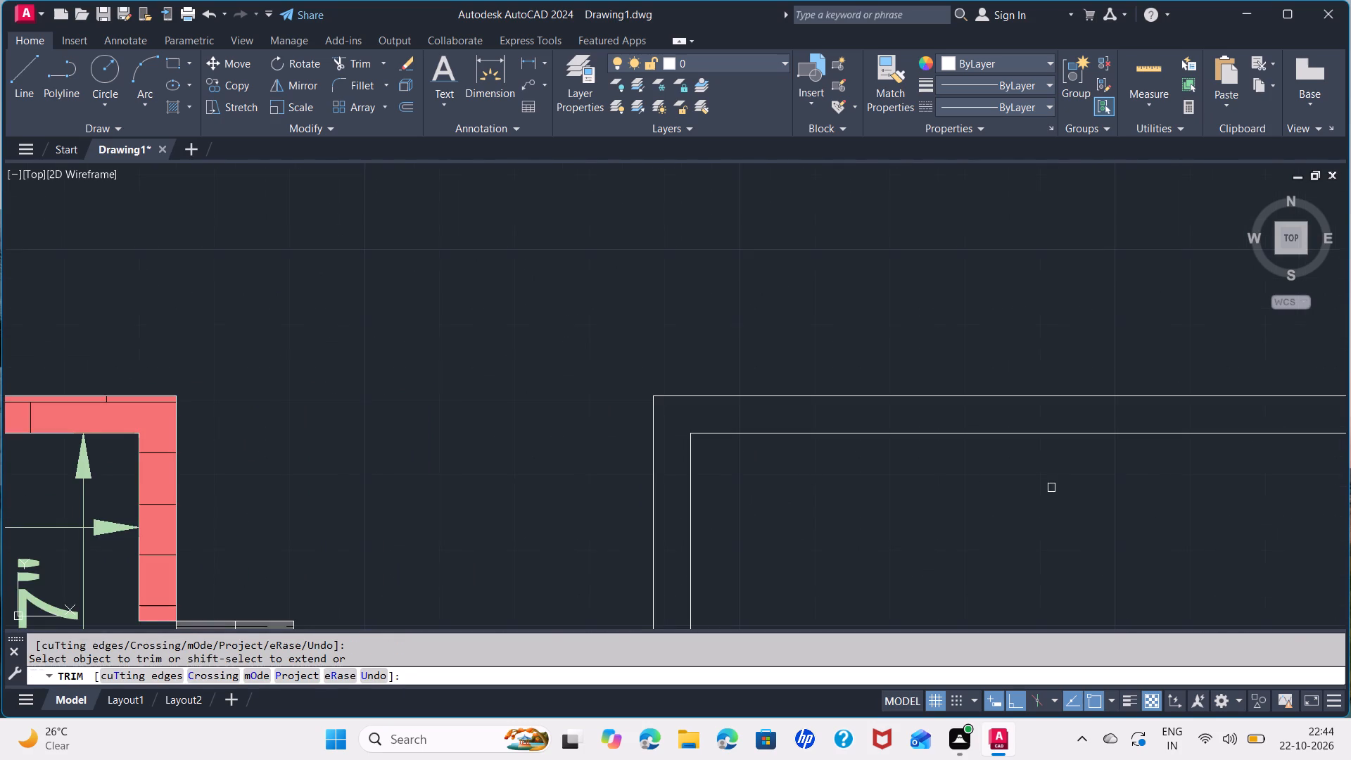
Trim the wall lines where the L-shaped partition and the wall between the two upper rectangles meet the north wall.
middle_drag(1051, 488, 0, 506)
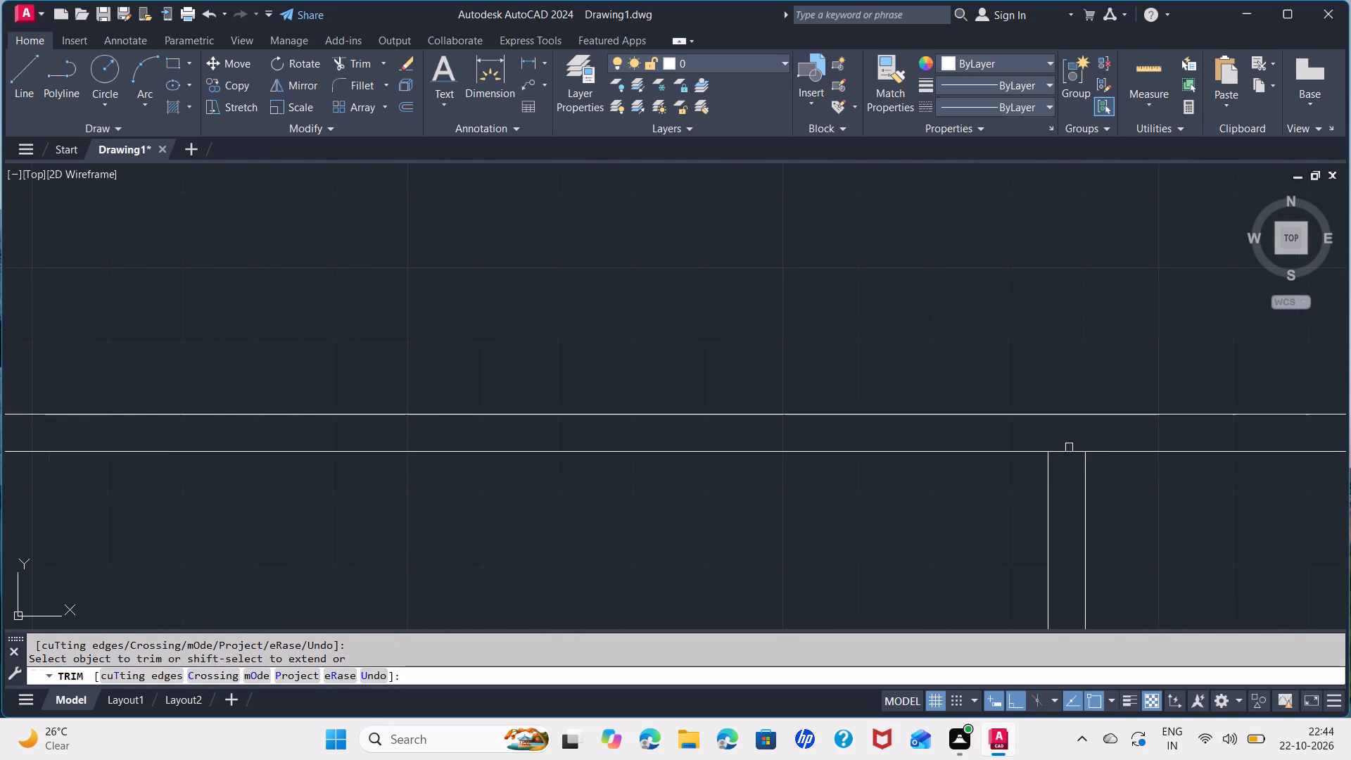
click(1070, 452)
scroll(889, 475, down, 2)
scroll(1110, 454, up, 3)
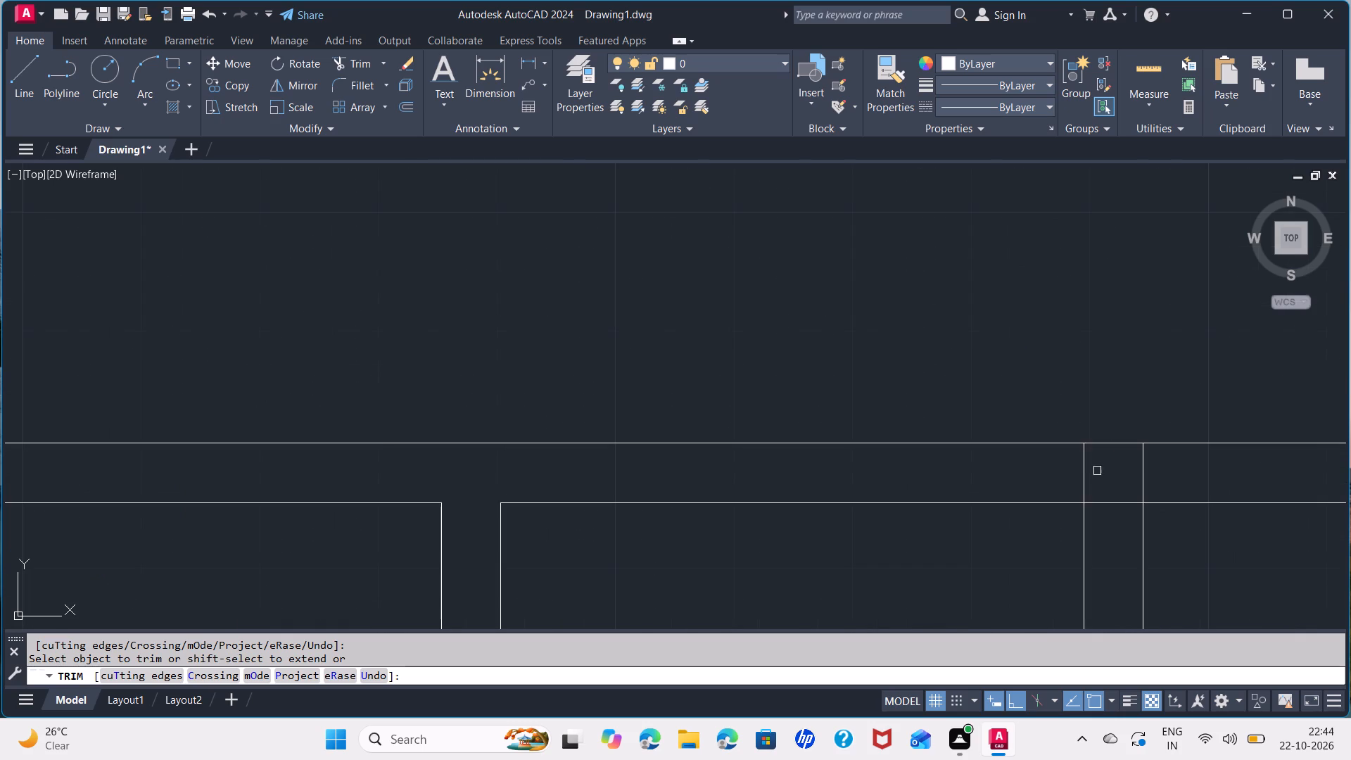
click(1084, 469)
click(1143, 465)
click(1117, 501)
scroll(1117, 501, down, 3)
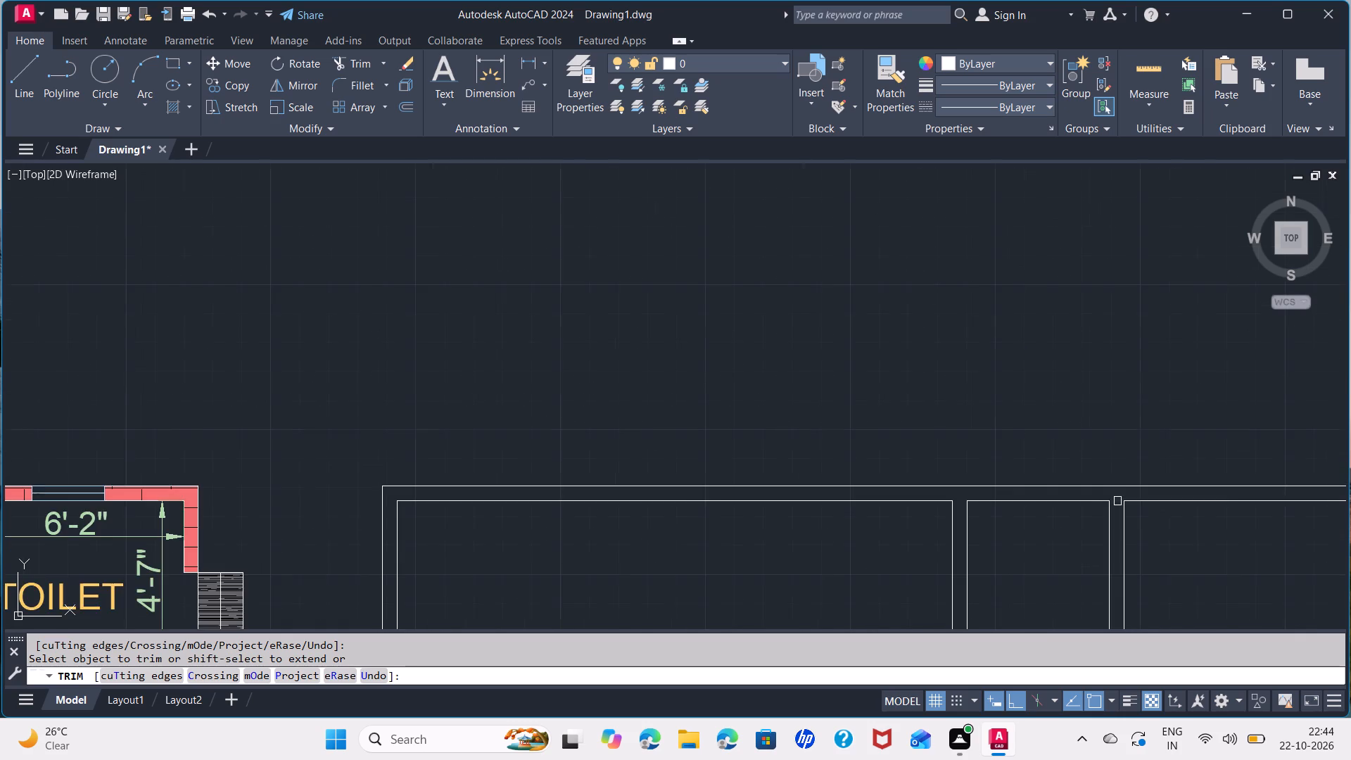
Trim the overlapping lines at the north end of the upper east rectangle's vertical partition and at its northeast corner.
middle_drag(1131, 491, 287, 406)
scroll(687, 416, up, 2)
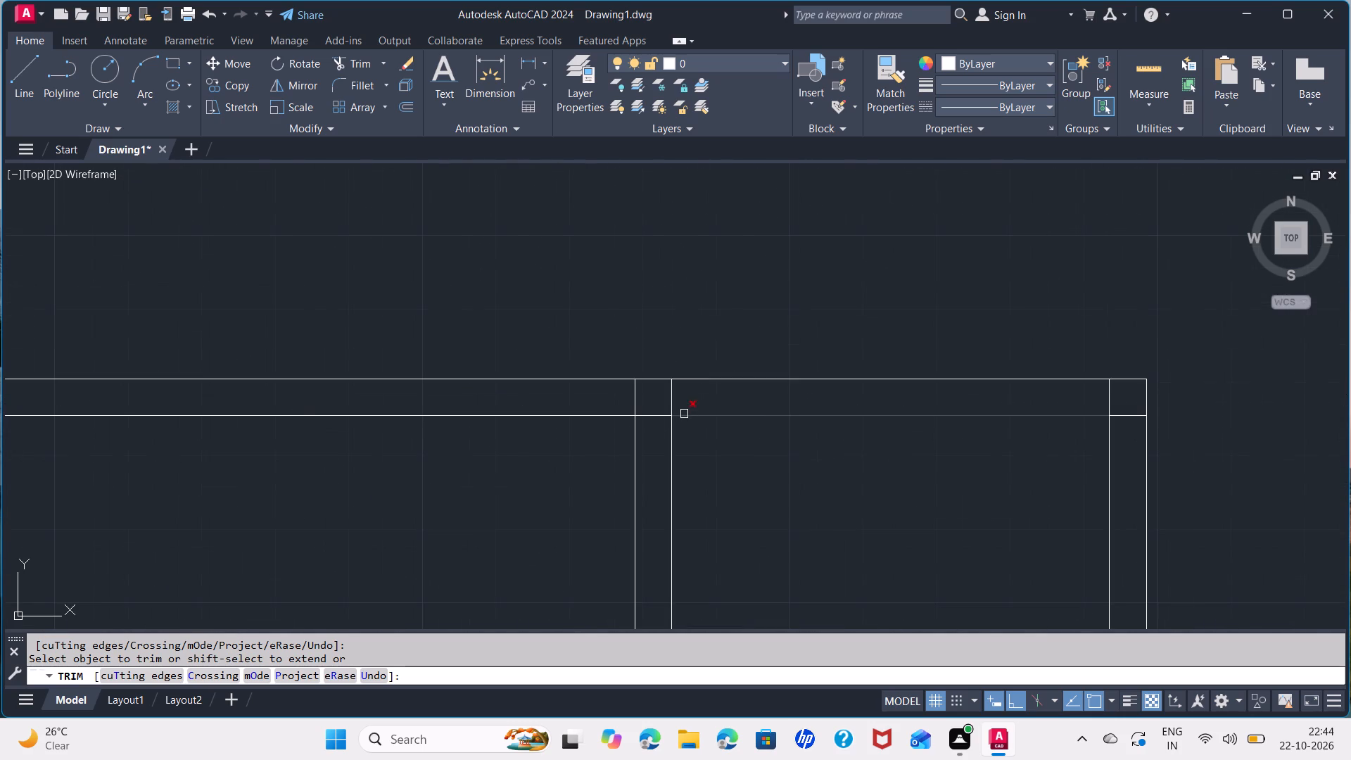
click(668, 399)
click(627, 397)
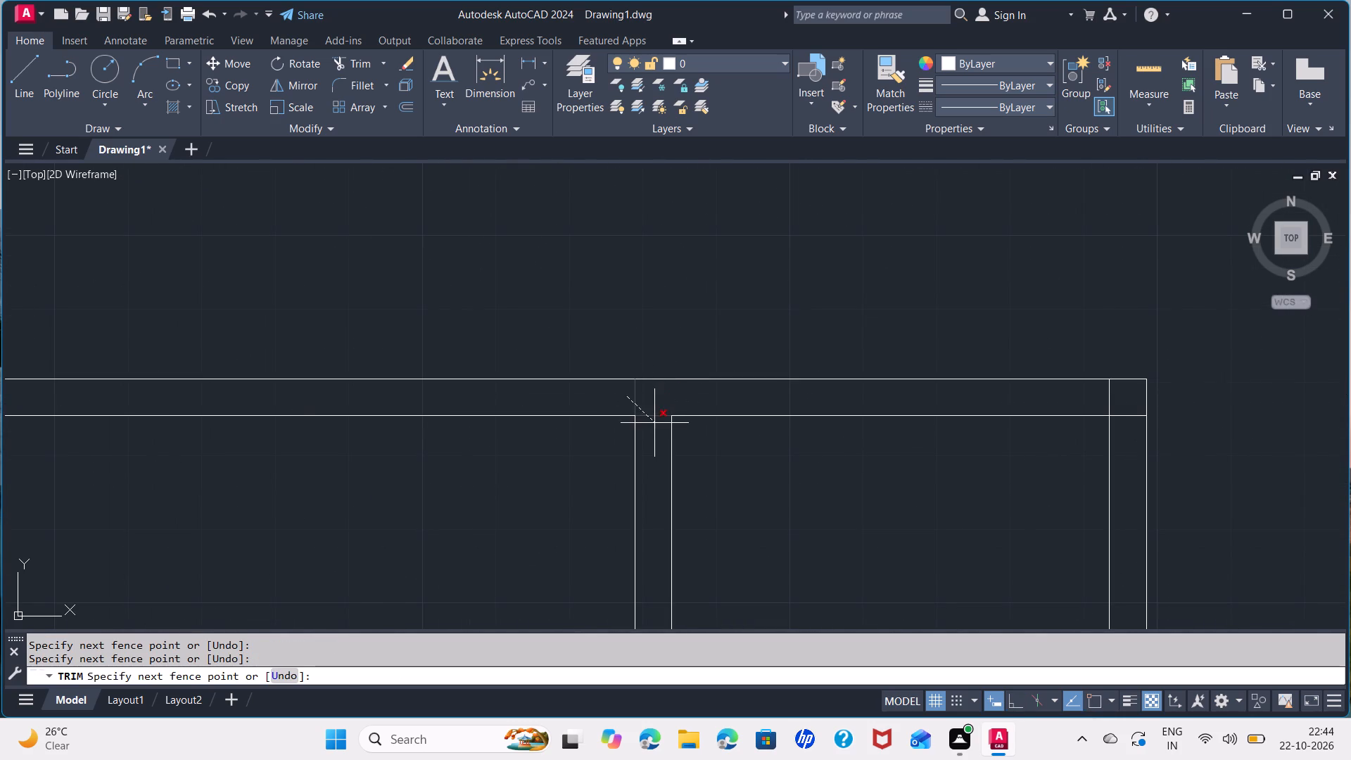
click(654, 423)
click(1109, 395)
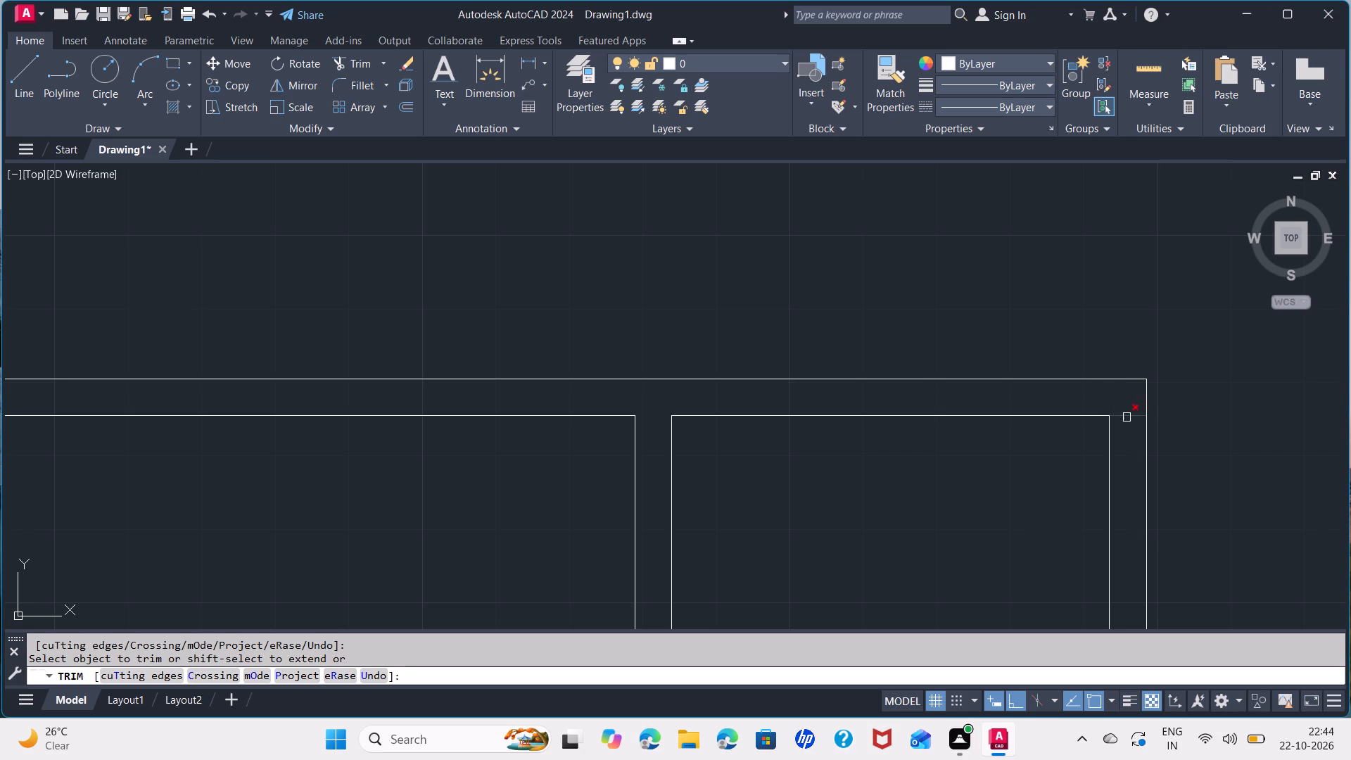
click(1127, 418)
Trim the wall lines where the horizontal partition meets the vertical partition and the east wall.
scroll(989, 512, down, 2)
middle_drag(979, 528, 951, 272)
scroll(823, 423, up, 2)
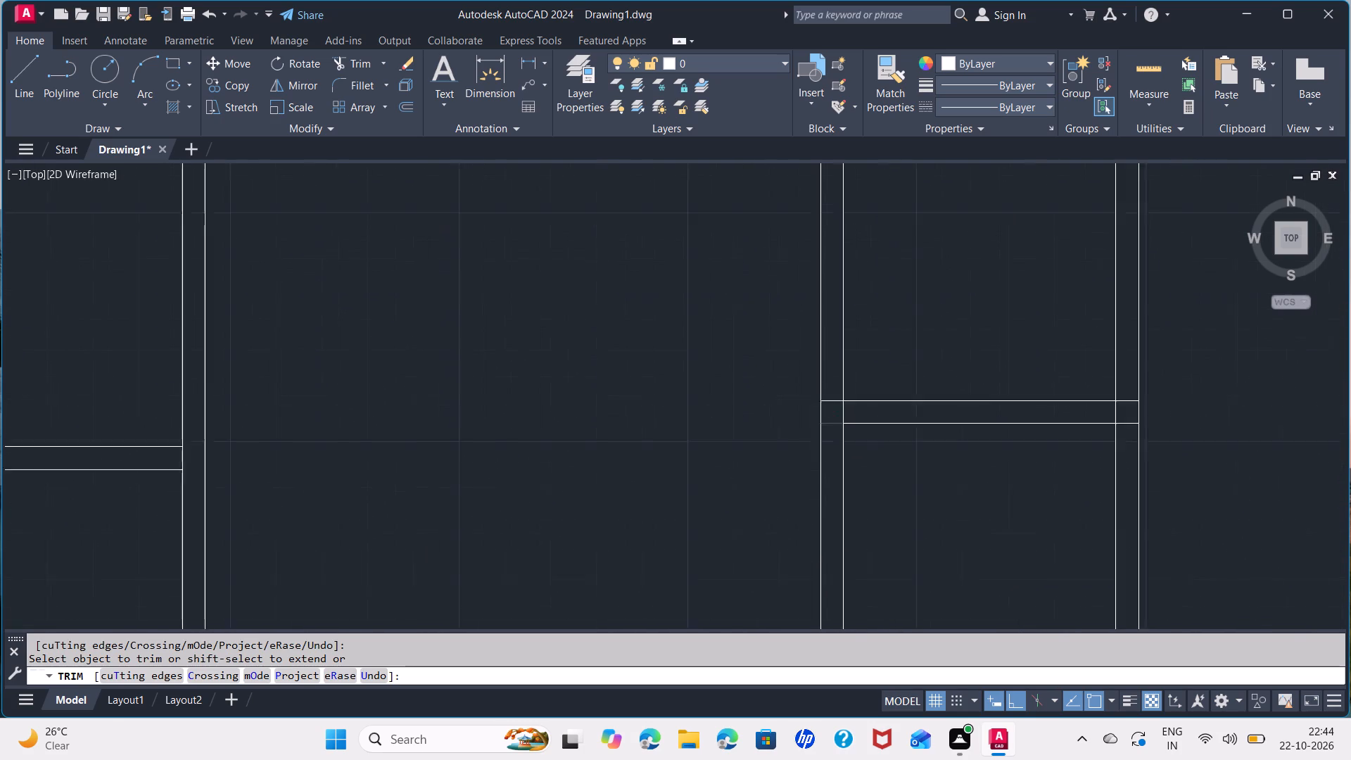
click(840, 386)
click(839, 428)
click(852, 407)
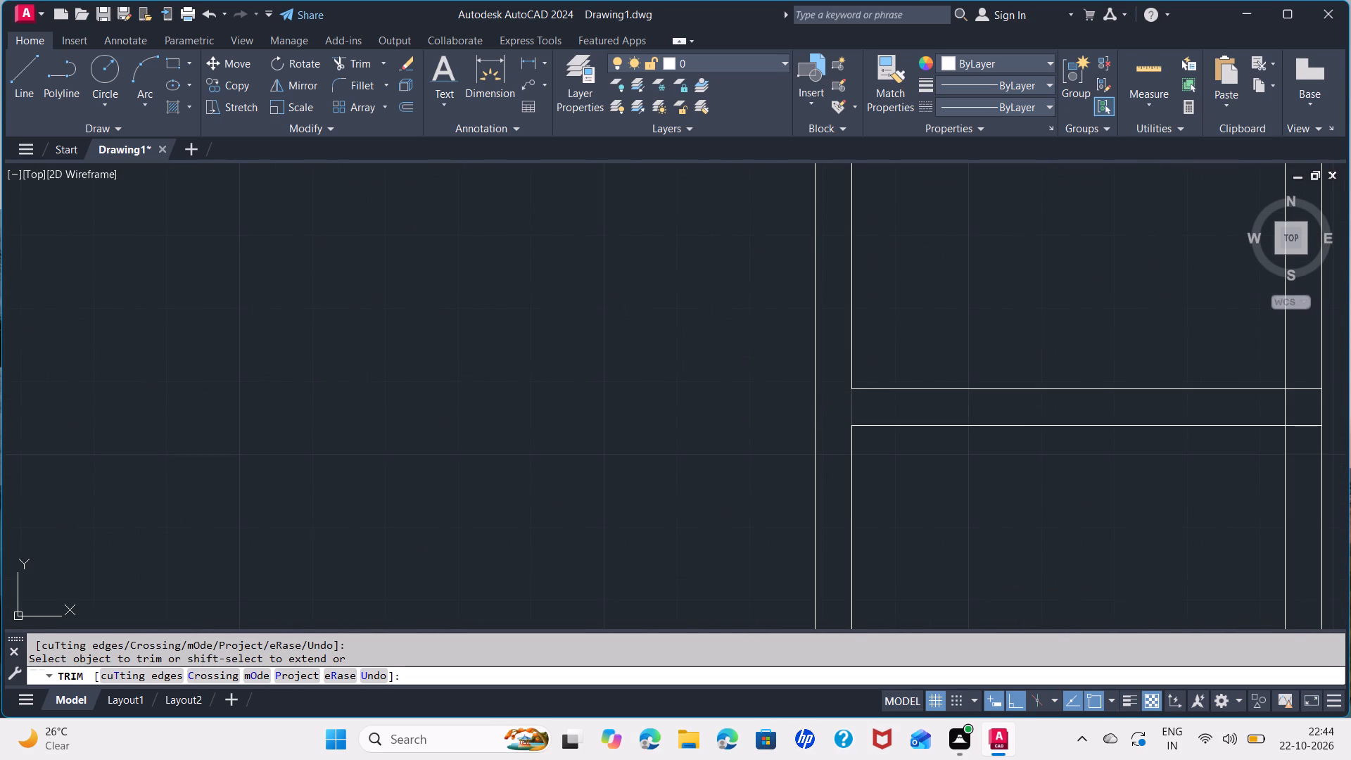
middle_drag(1176, 407, 832, 406)
click(939, 405)
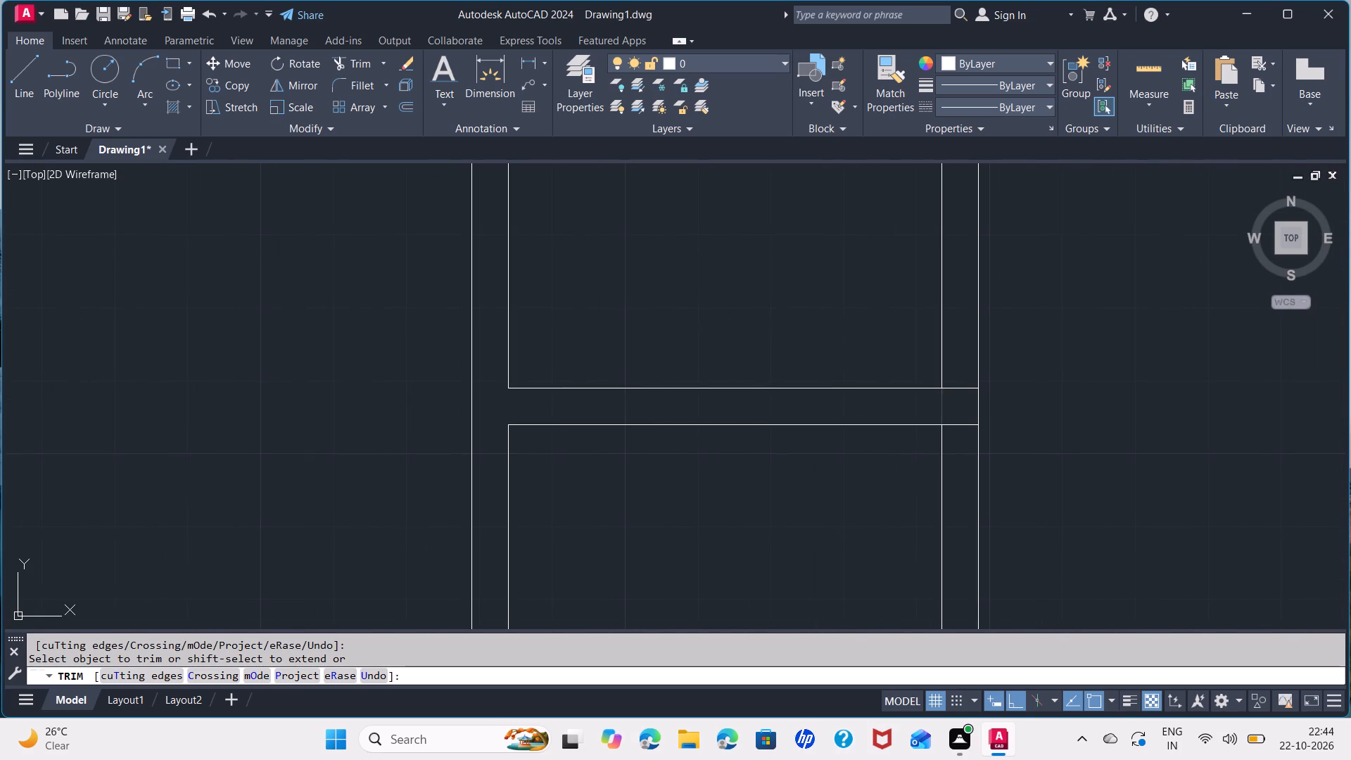
click(964, 384)
click(957, 439)
Trim the overlapping lines at the upper east rectangle's southeast corner and at the south end of its vertical partition.
middle_drag(801, 553, 854, 341)
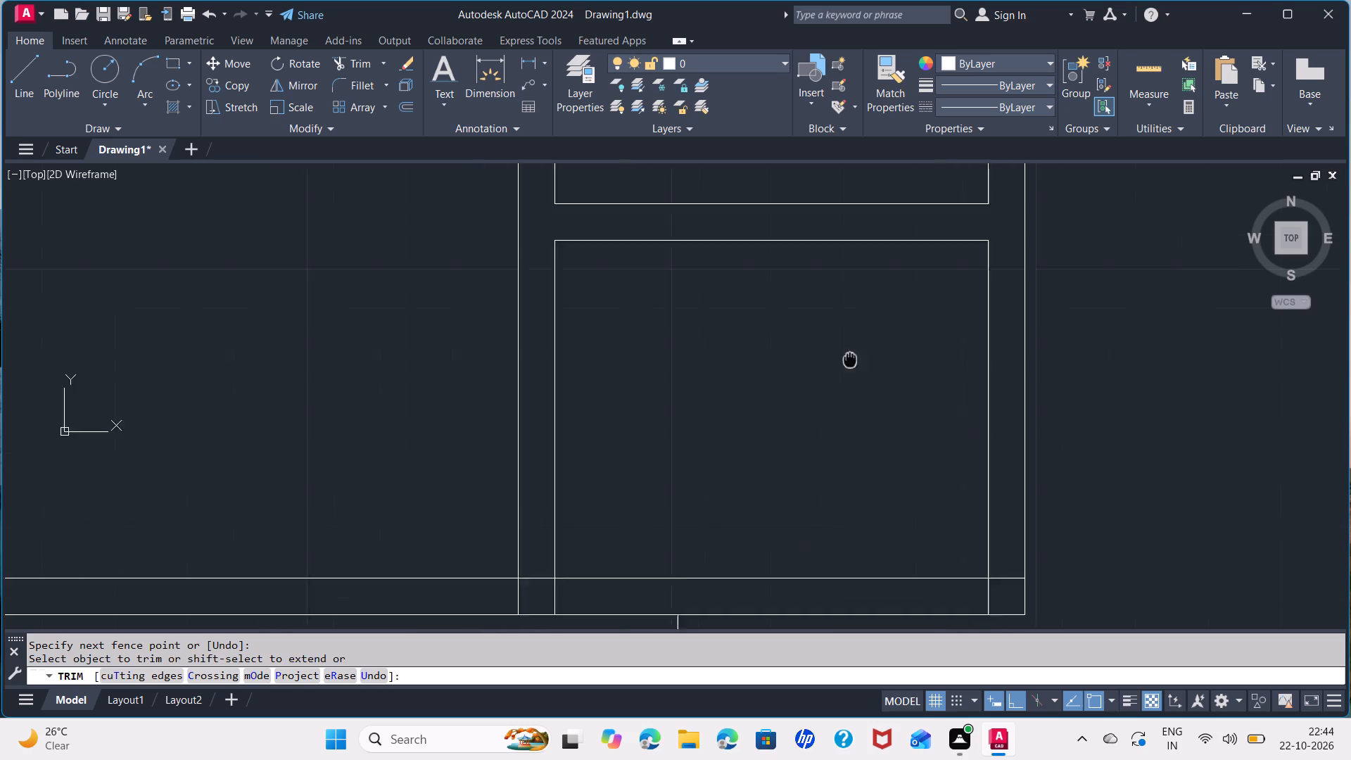
middle_drag(854, 341, 862, 311)
click(1002, 542)
click(1021, 519)
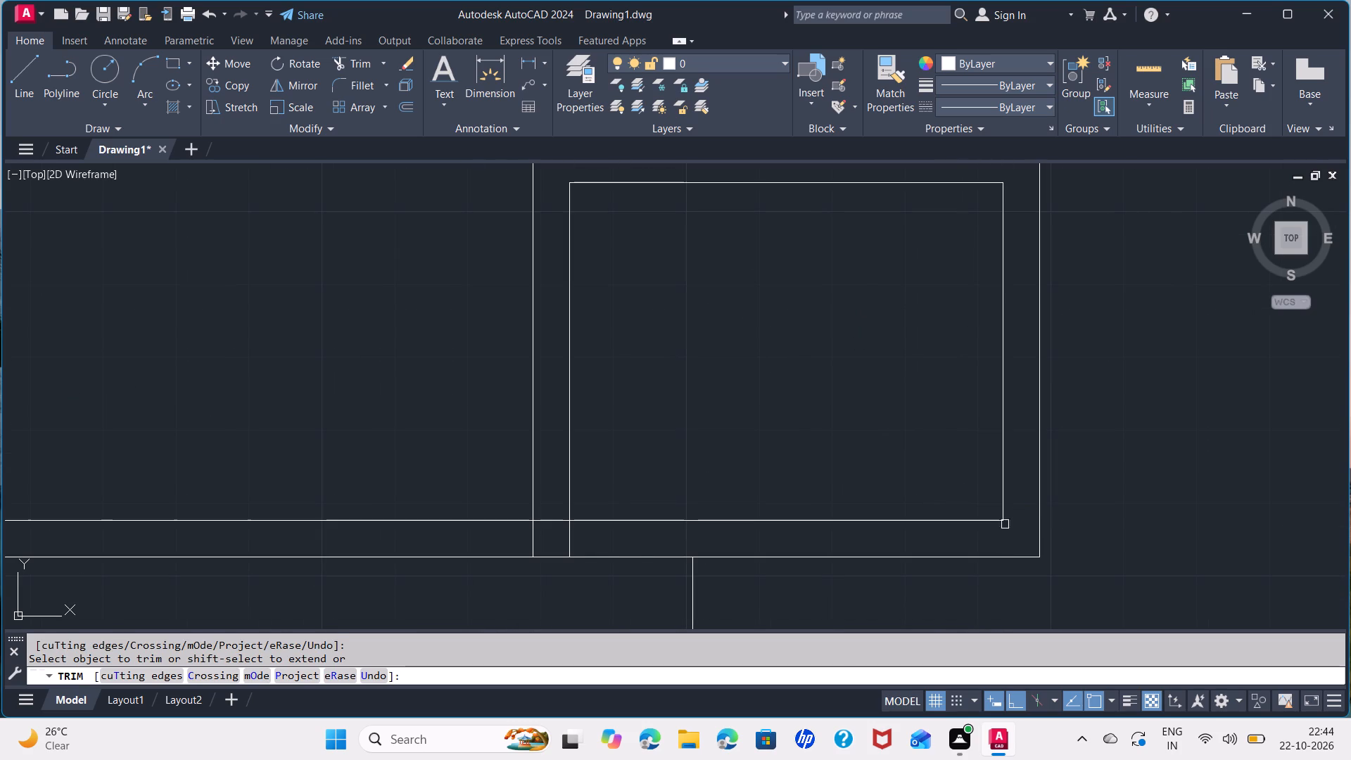
click(555, 522)
click(568, 532)
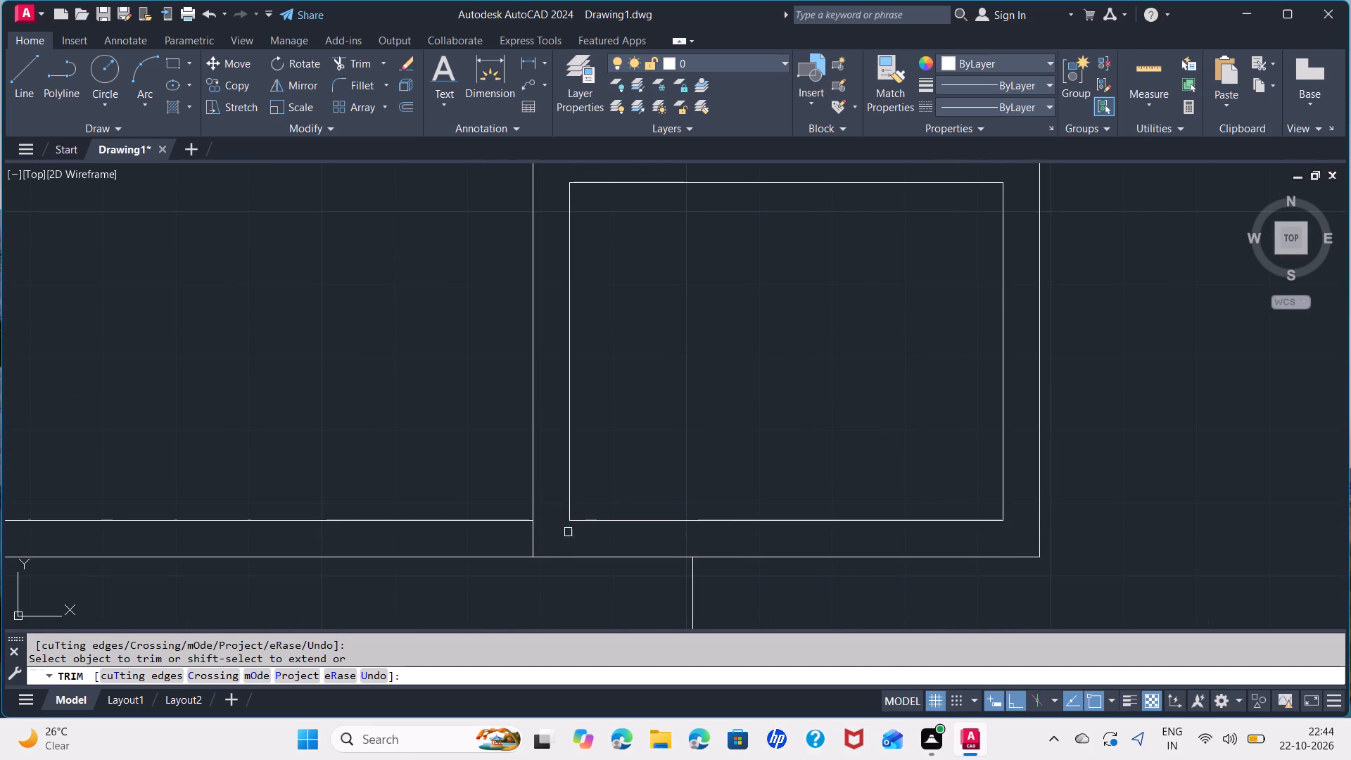
click(537, 538)
scroll(476, 419, down, 2)
middle_drag(443, 389, 935, 449)
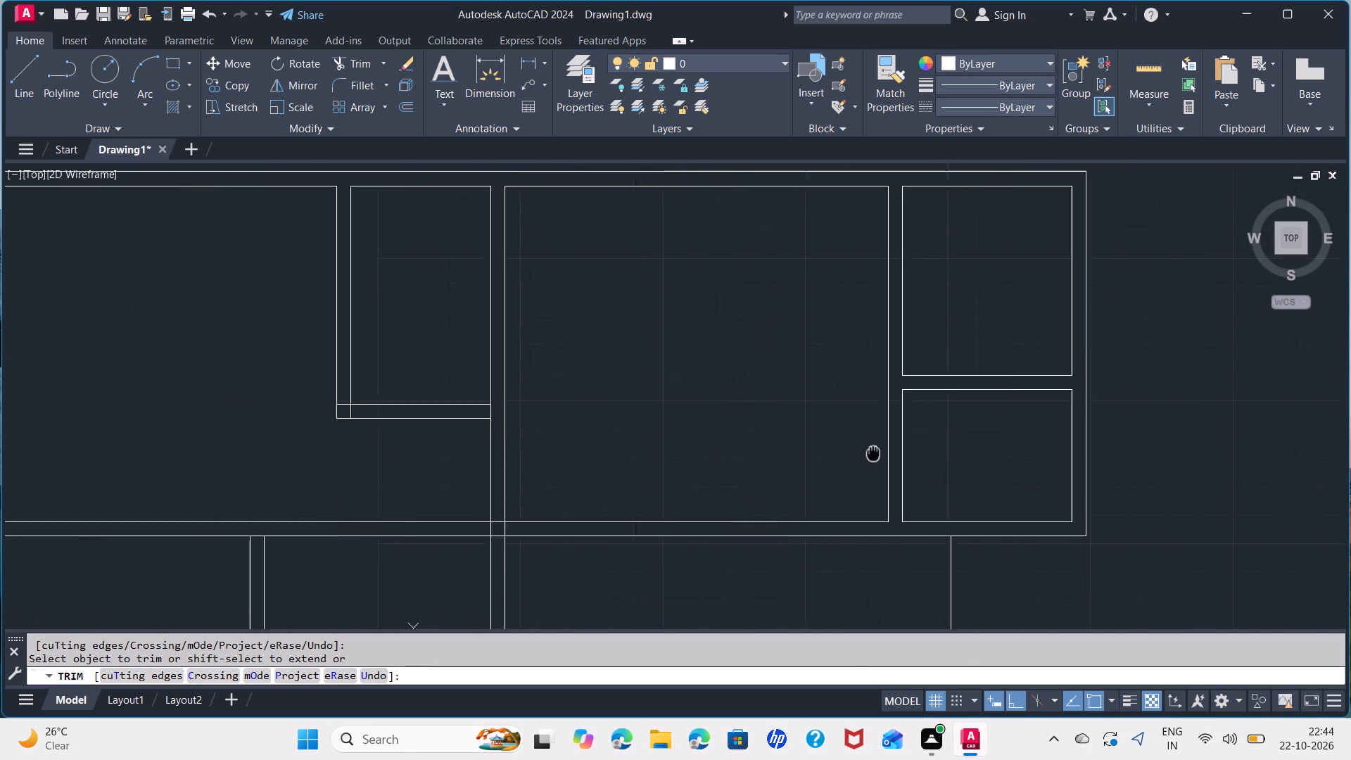
Trim the middle horizontal wall's overlapping lines where it crosses the central vertical wall and meets the lower partition to its west.
middle_drag(935, 449, 1236, 274)
scroll(895, 361, up, 2)
click(885, 338)
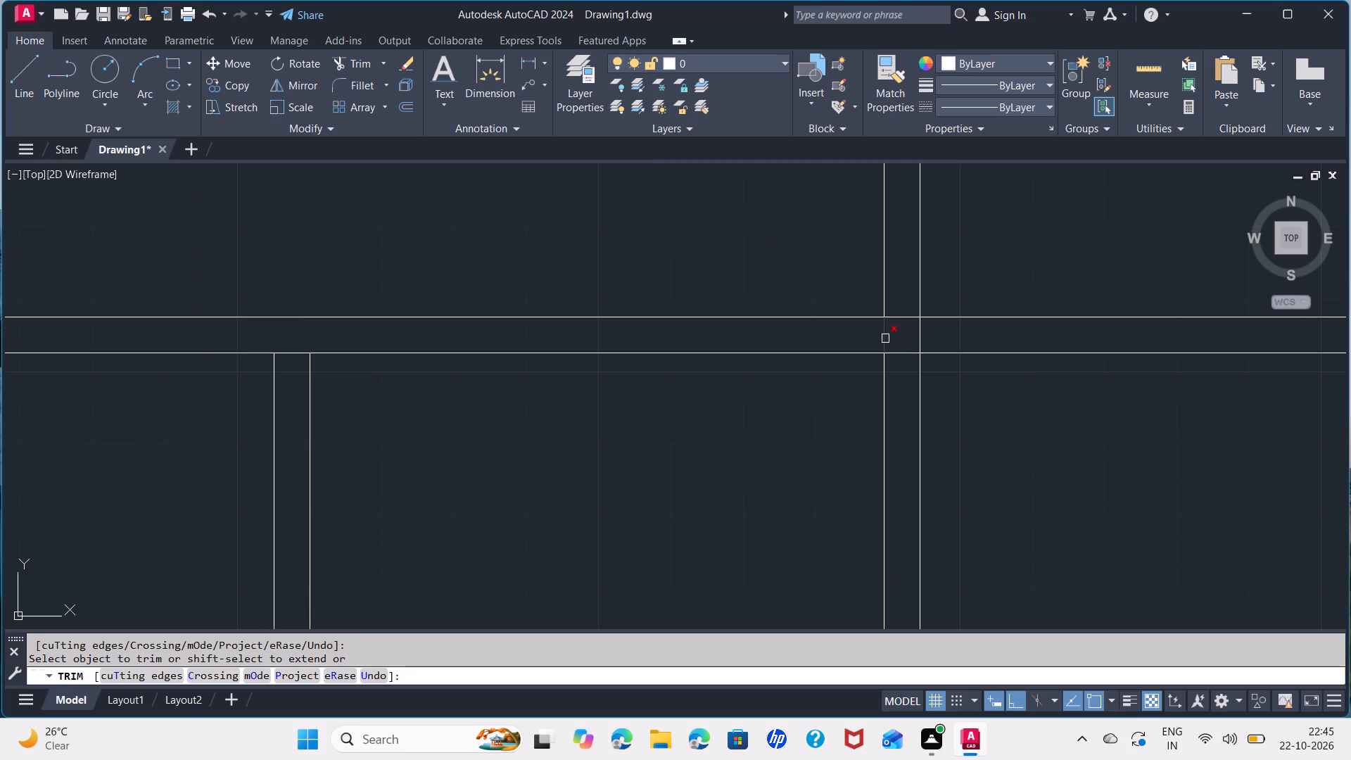
click(908, 313)
click(926, 338)
click(906, 337)
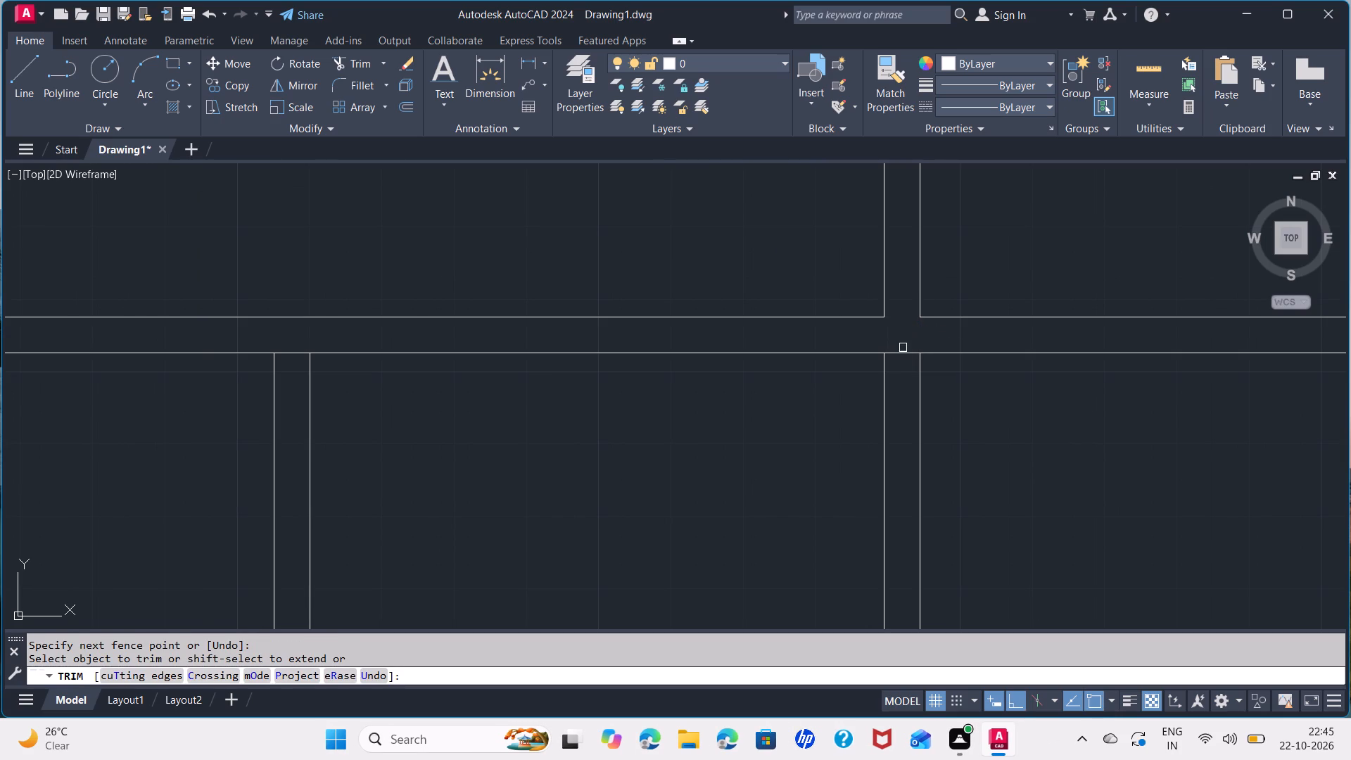
click(903, 355)
click(288, 355)
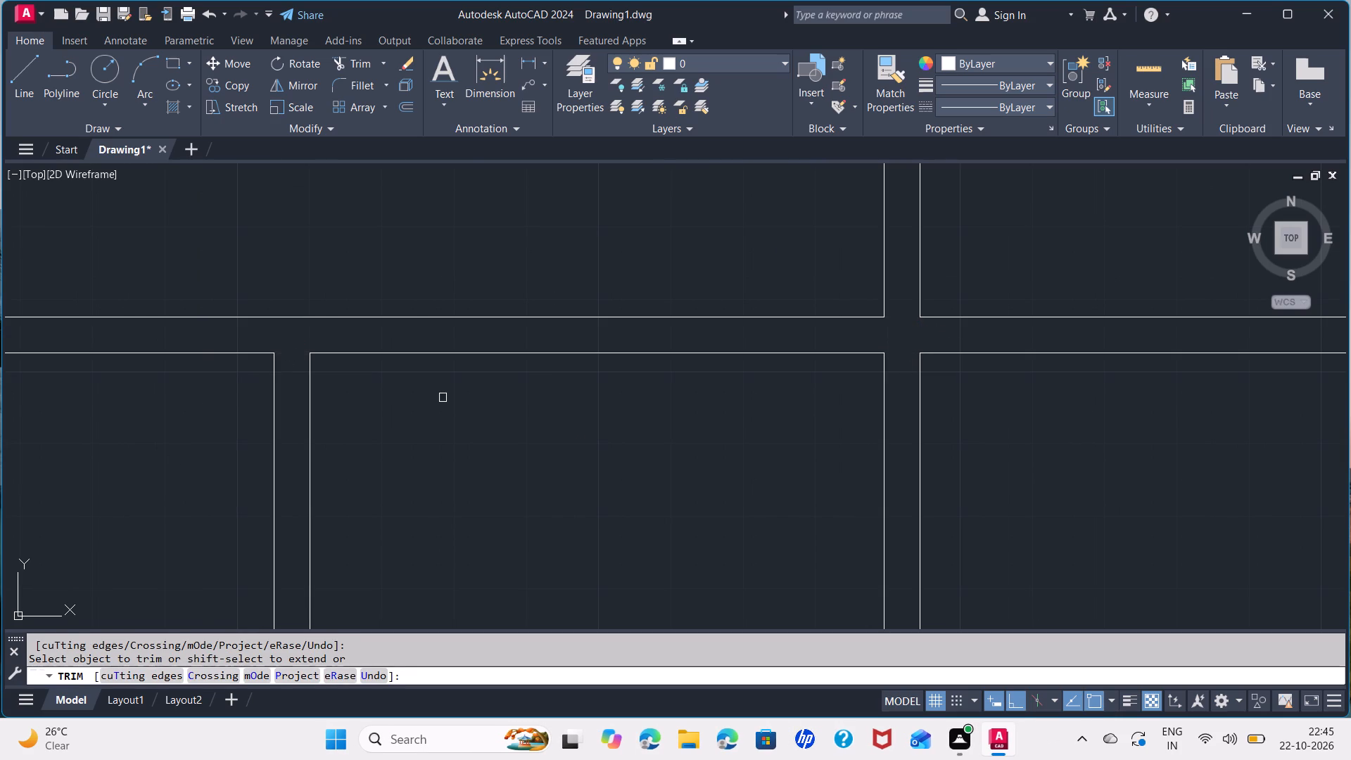
Trim the overlapping lines at the L-shaped partition's corner and where it meets the central vertical wall.
scroll(471, 417, down, 2)
middle_drag(562, 303, 626, 499)
scroll(564, 454, up, 2)
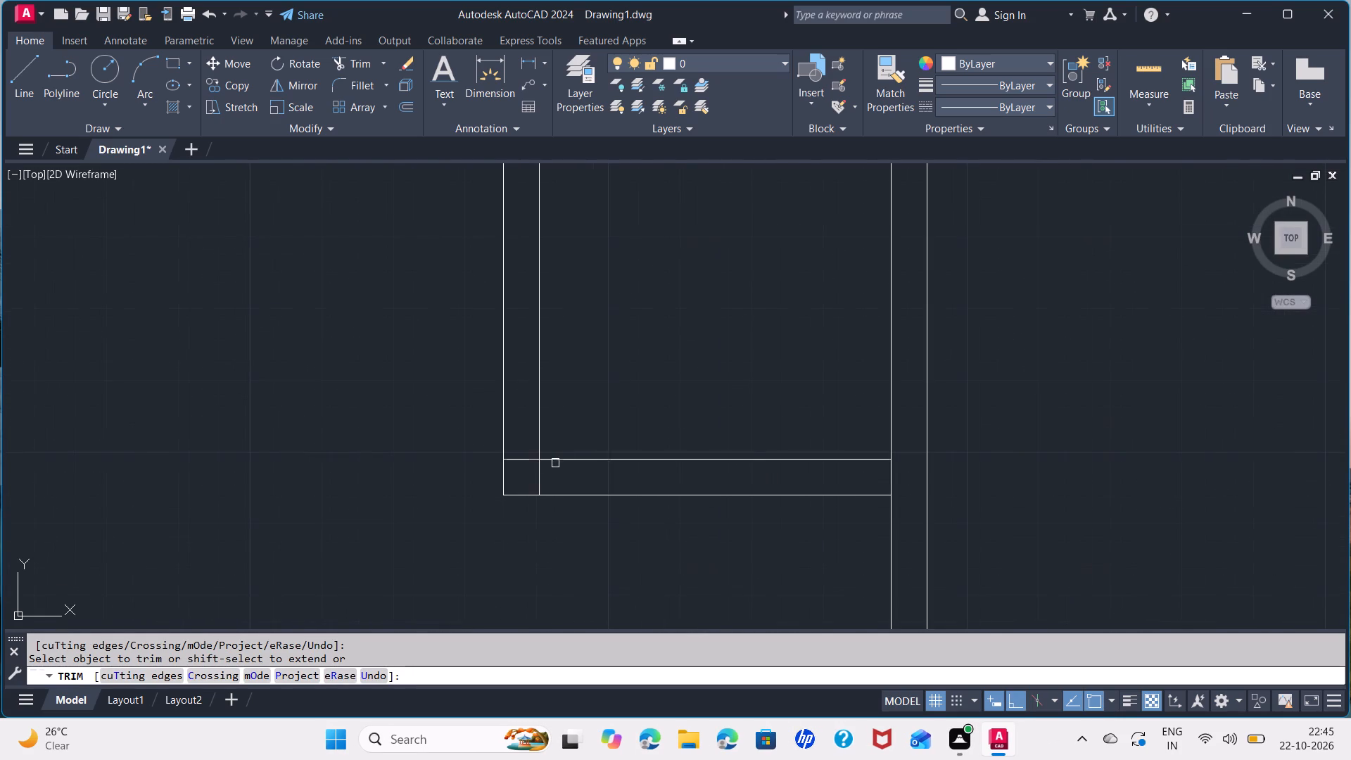
click(528, 458)
click(538, 473)
click(889, 481)
Trim the lines at the upper west room's southwest corner and where the lower west room's west wall meets its south wall.
scroll(586, 526, down, 3)
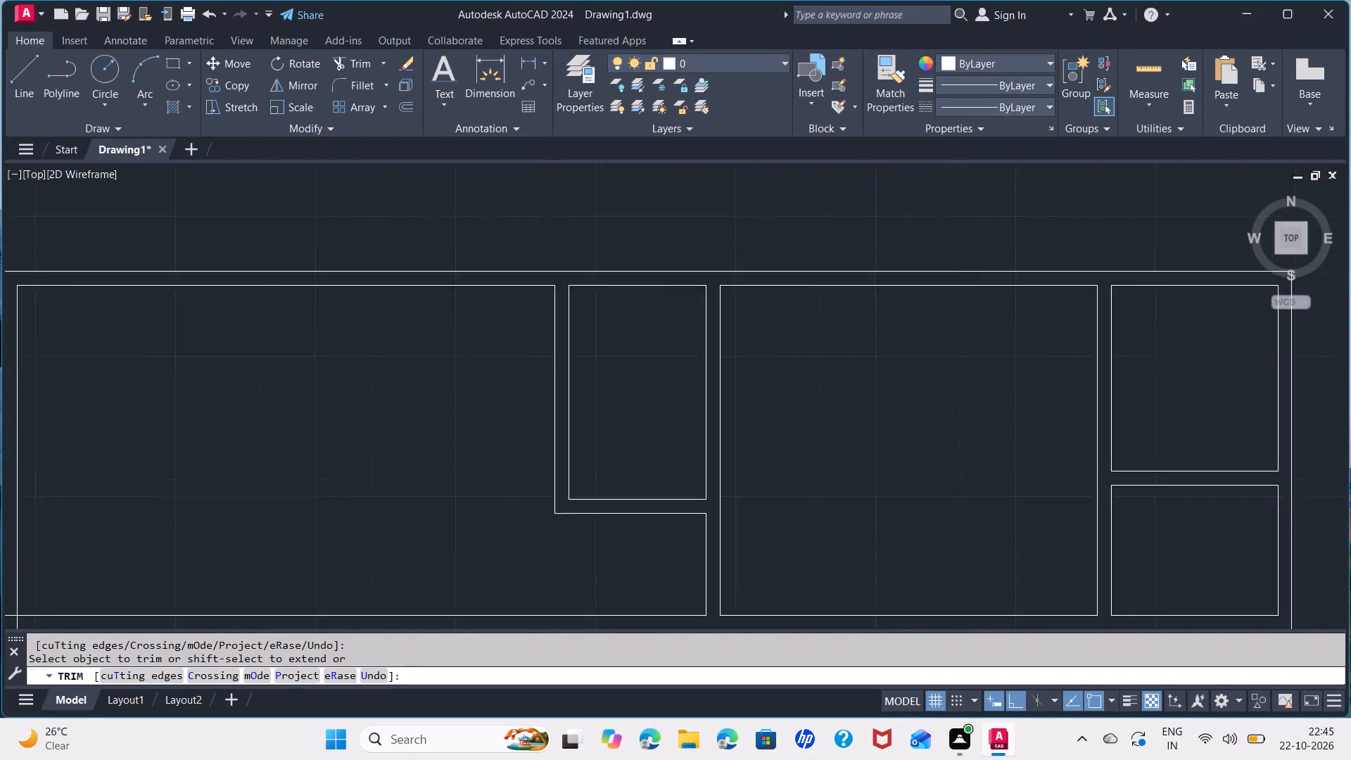
middle_drag(378, 554, 870, 405)
scroll(718, 445, up, 2)
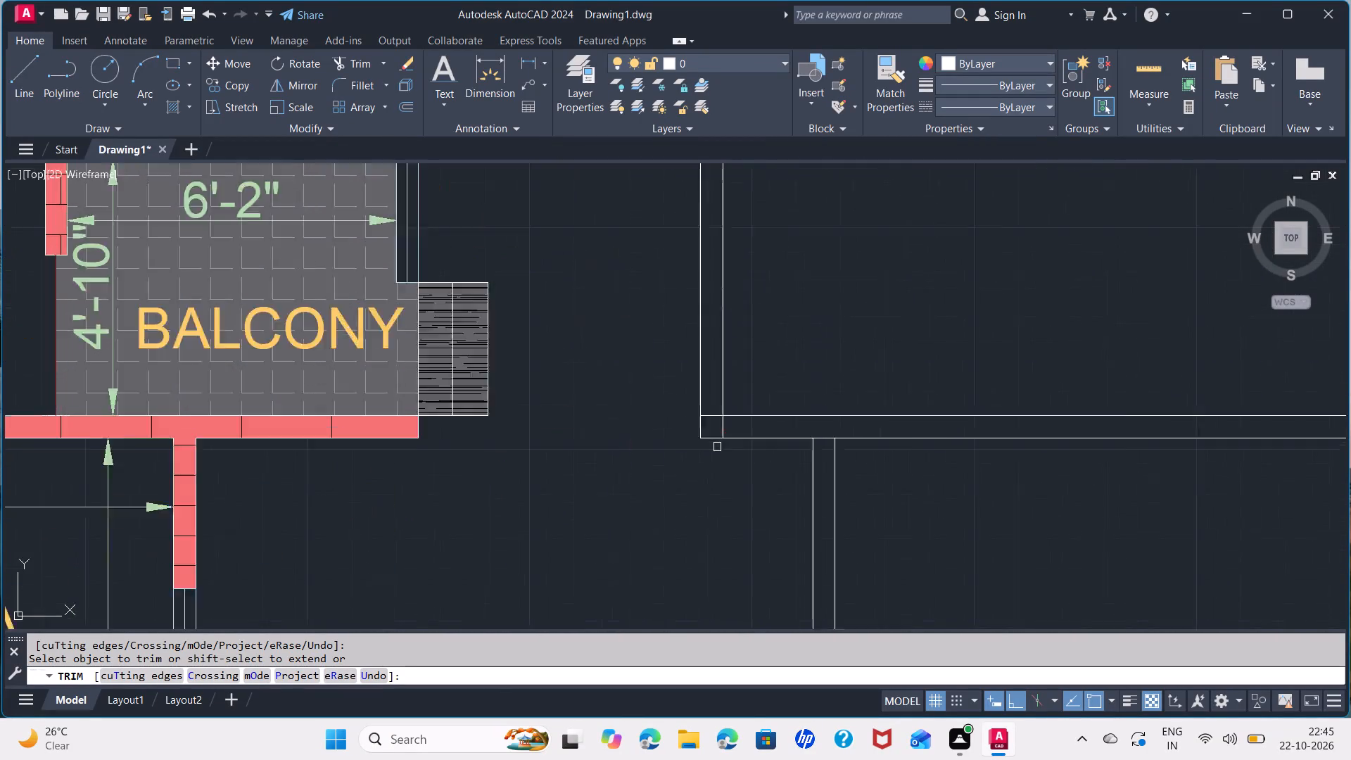
scroll(717, 447, up, 1)
click(704, 393)
click(725, 417)
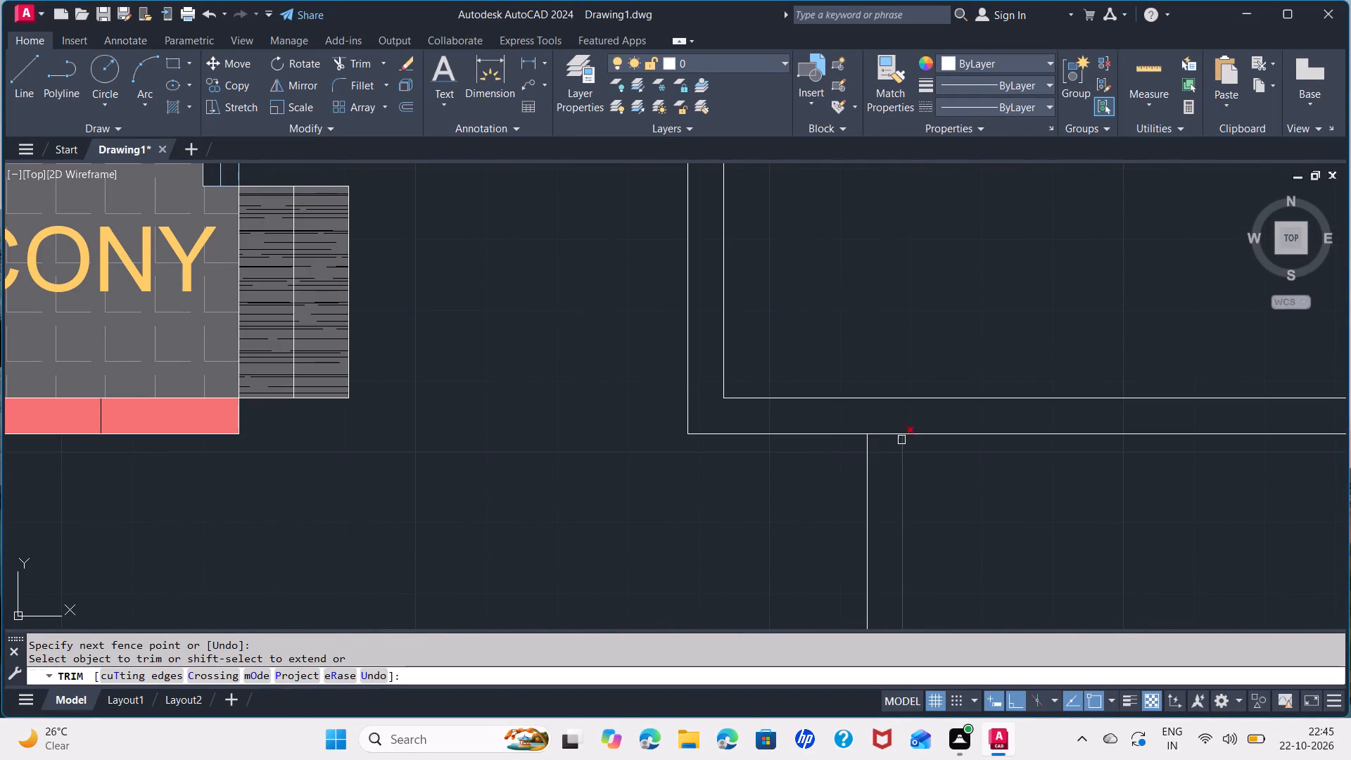
click(887, 436)
Trim the overlapping lines at the lower west room's southwest corner and where its south wall meets the narrow room's west wall.
middle_drag(1034, 514, 125, 518)
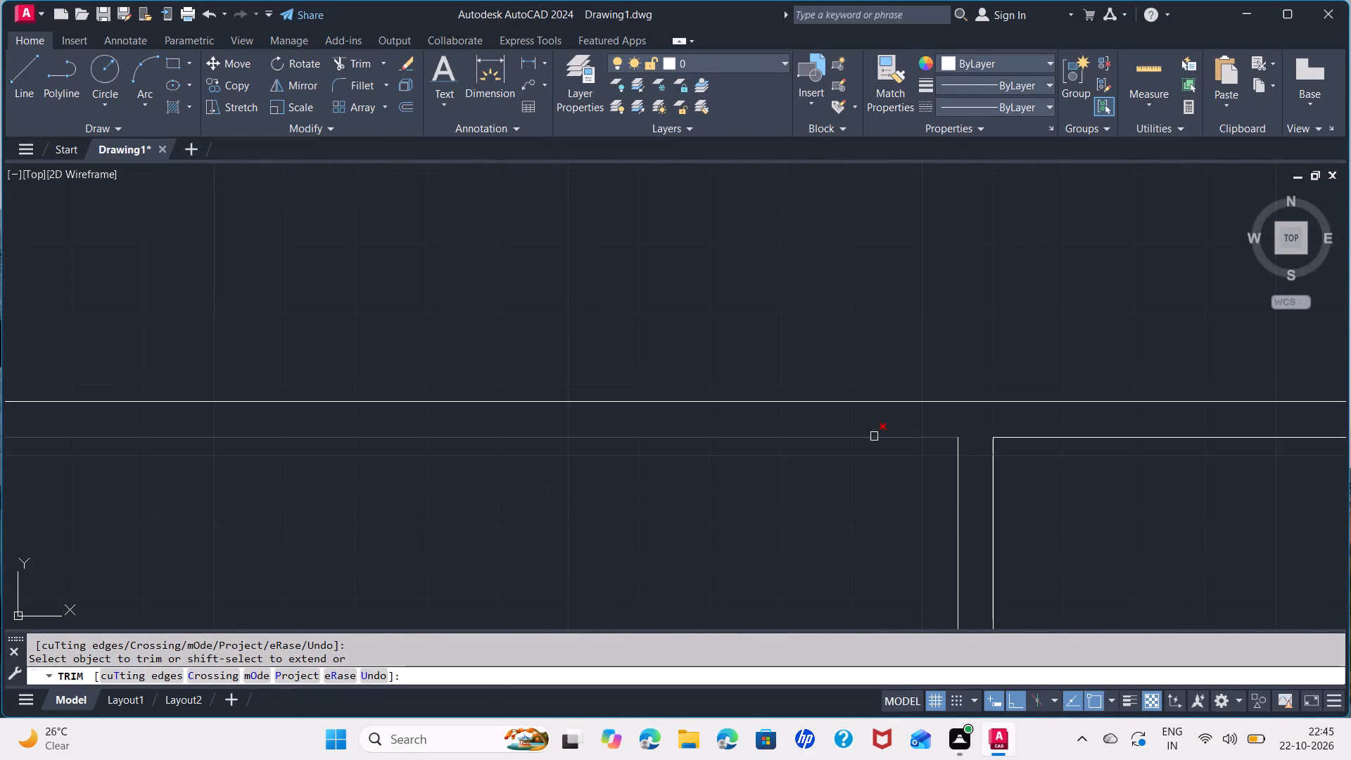
scroll(862, 442, down, 3)
middle_drag(825, 523, 722, 233)
scroll(562, 332, up, 3)
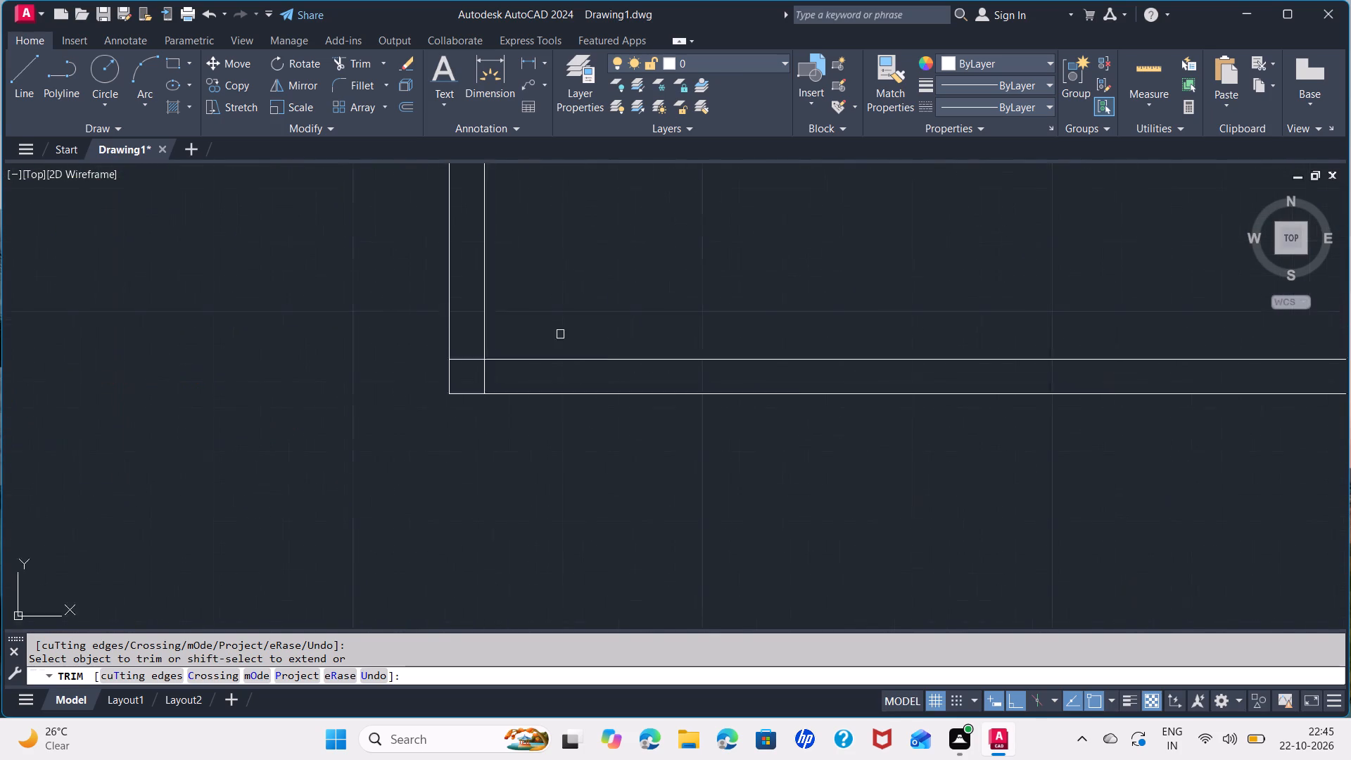
scroll(560, 334, up, 1)
click(412, 372)
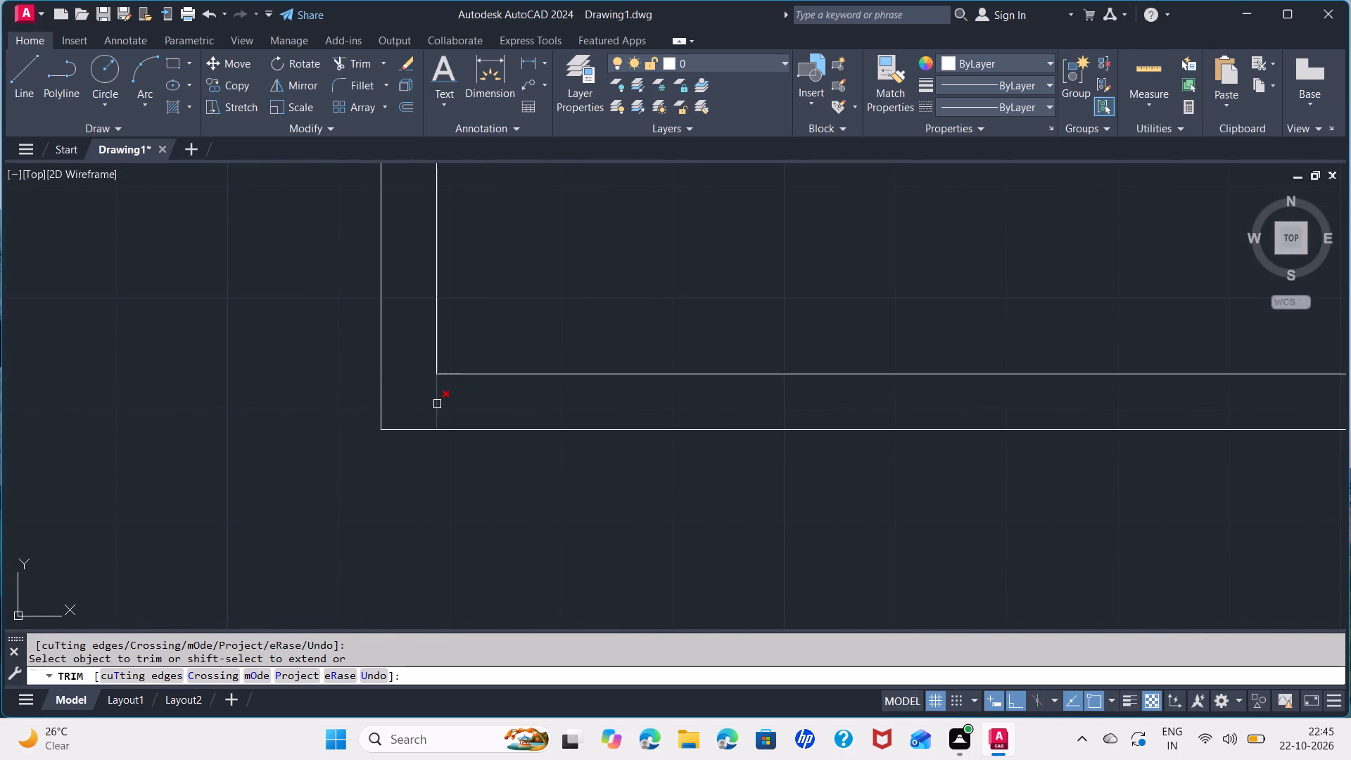
click(436, 403)
scroll(823, 563, down, 2)
middle_drag(908, 561, 424, 433)
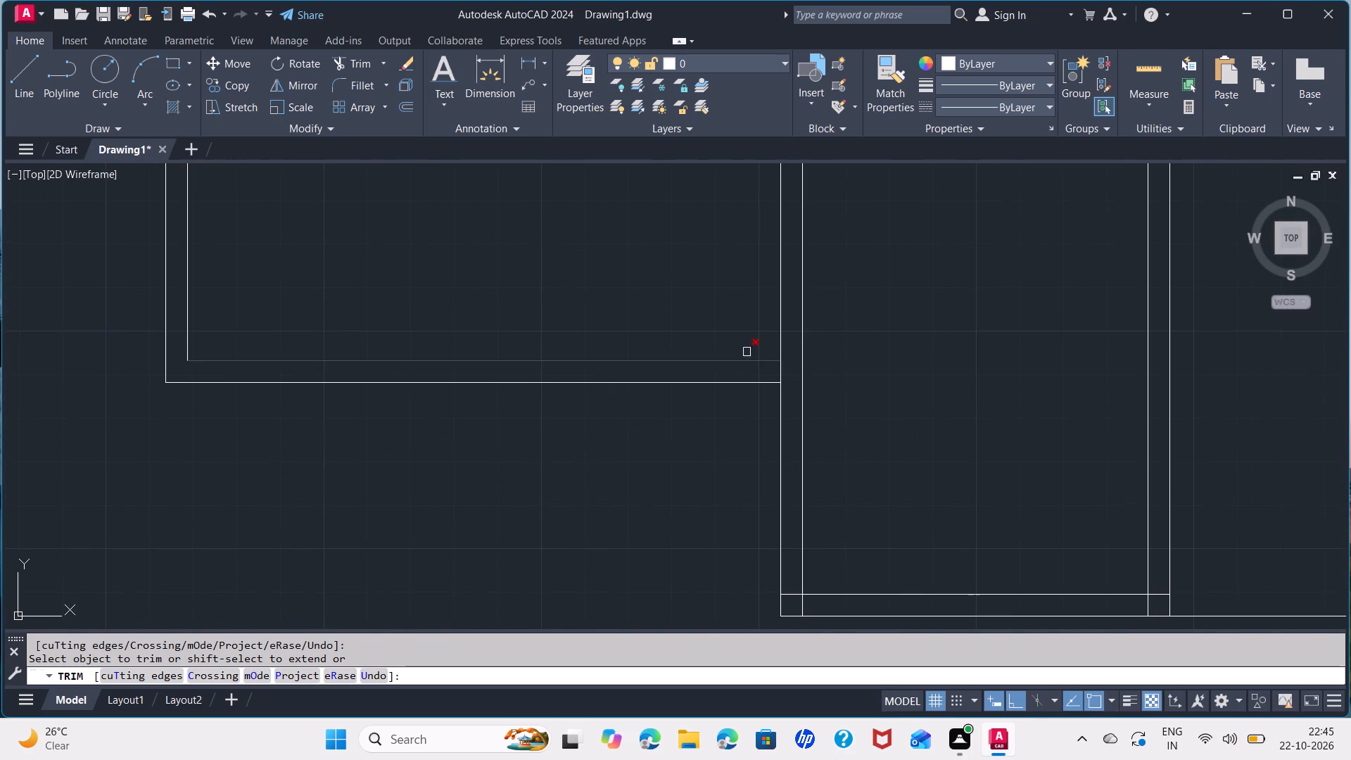
click(780, 370)
Trim the overlapping wall lines at the narrow lower room's southwest and southeast corners, and end the Trim command.
middle_drag(870, 518, 882, 408)
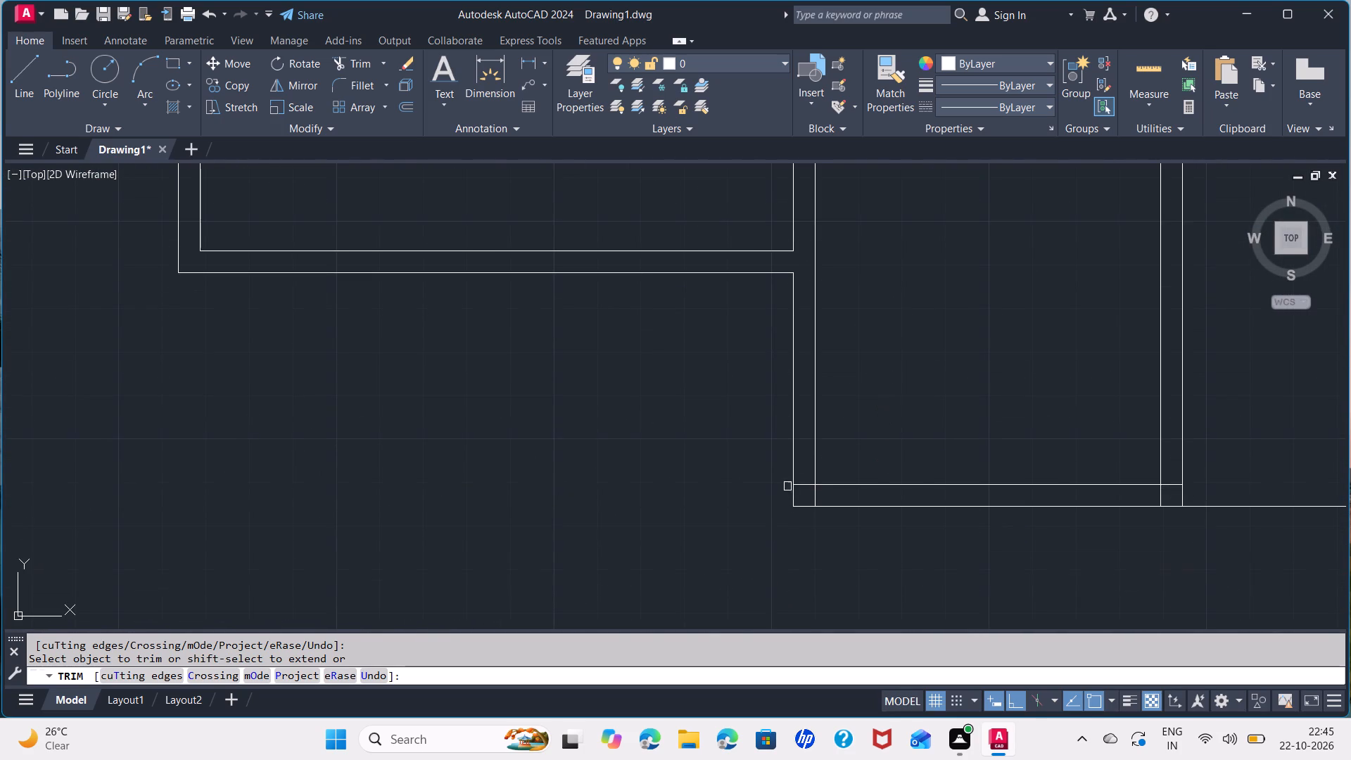
scroll(816, 490, up, 1)
click(797, 483)
click(811, 500)
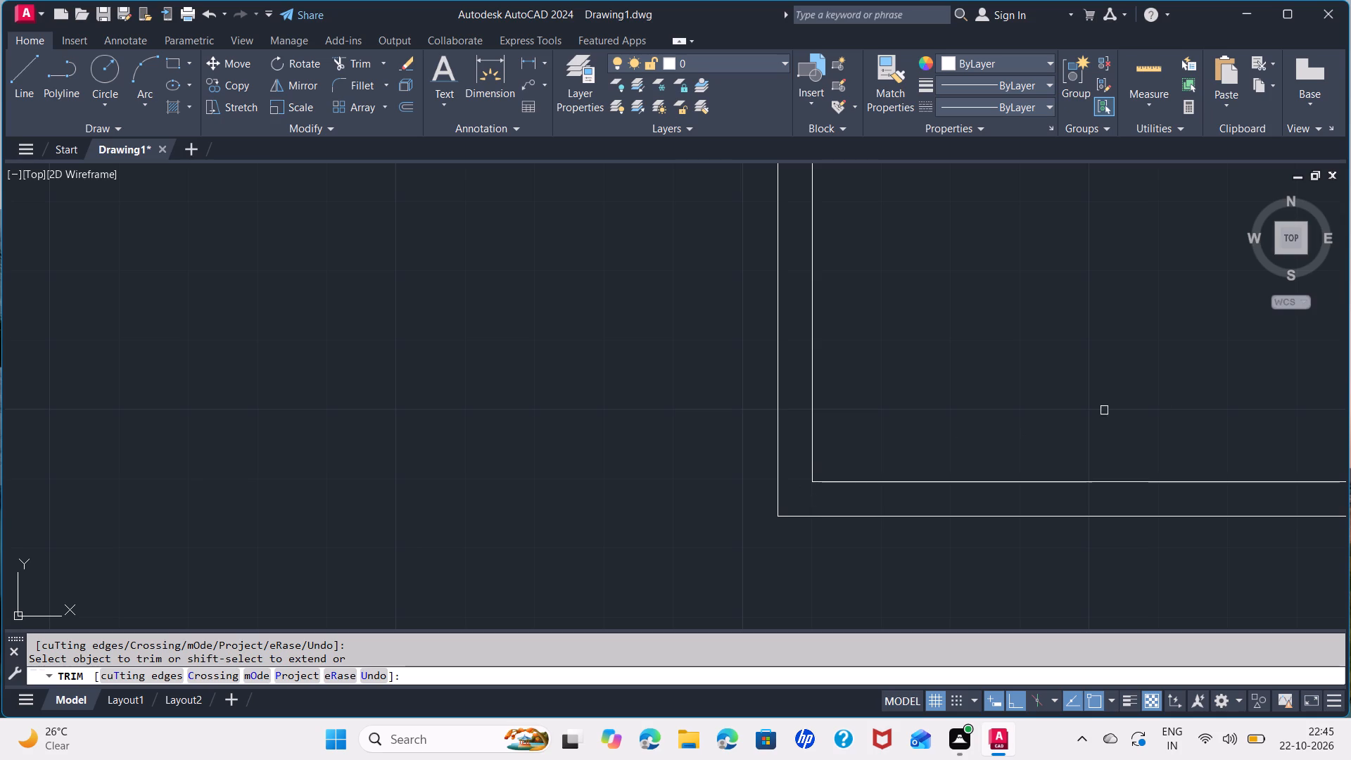
middle_drag(1156, 409, 584, 414)
click(789, 507)
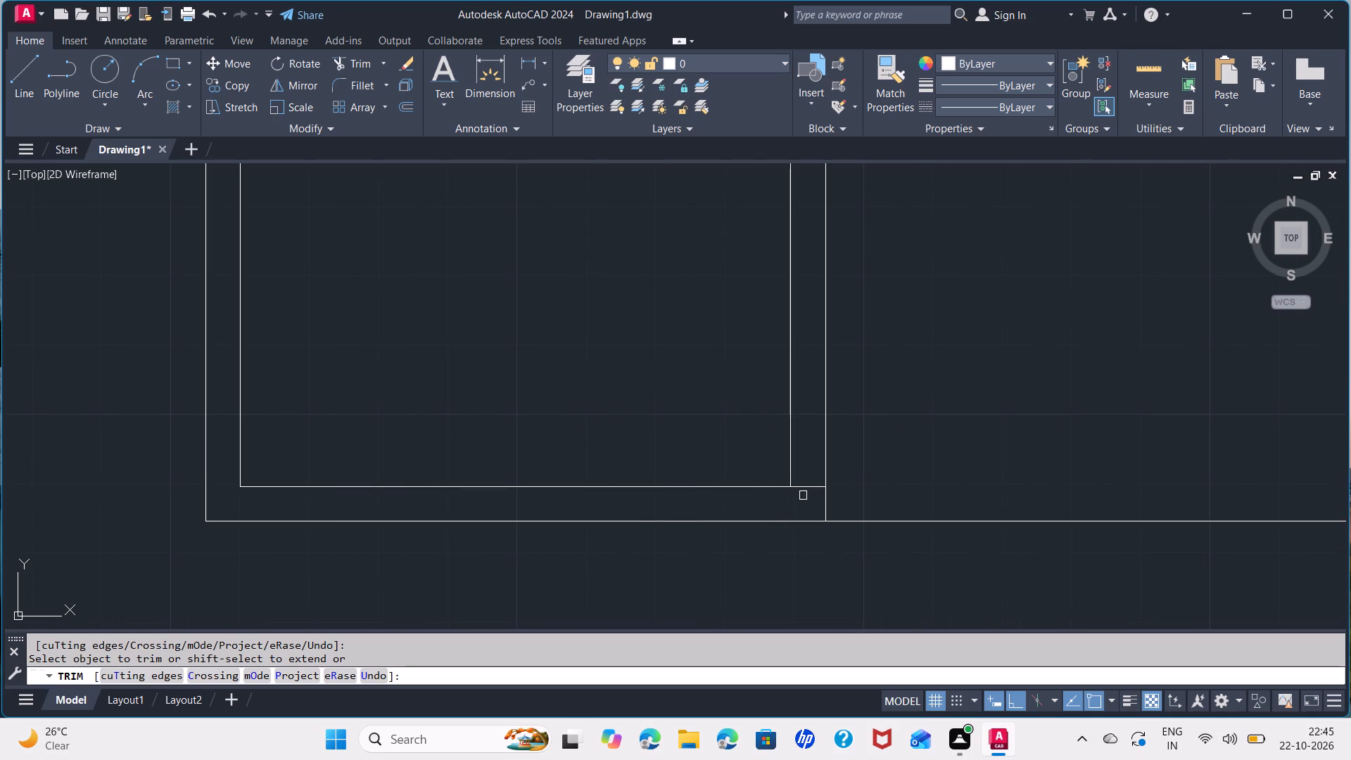
click(810, 487)
scroll(666, 365, down, 3)
middle_drag(607, 260, 764, 469)
scroll(824, 405, down, 1)
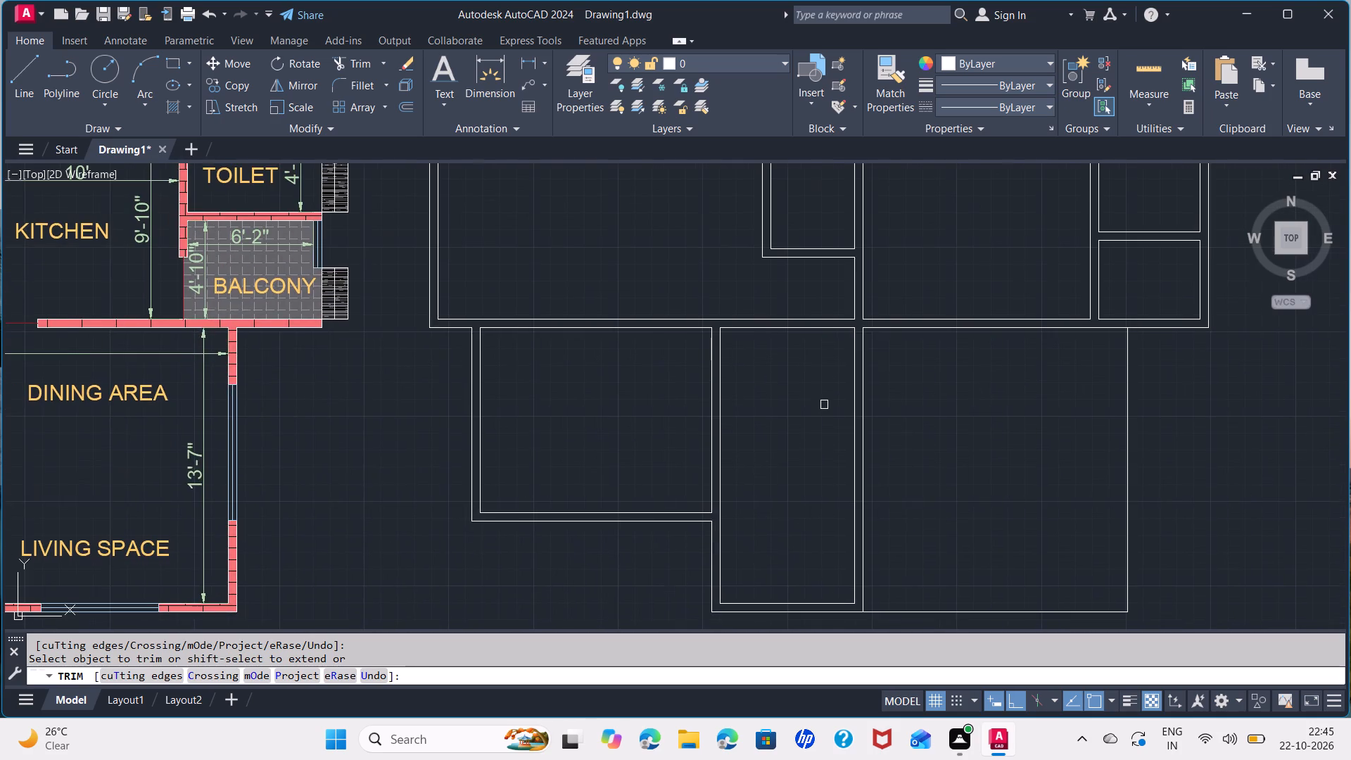
key(Escape)
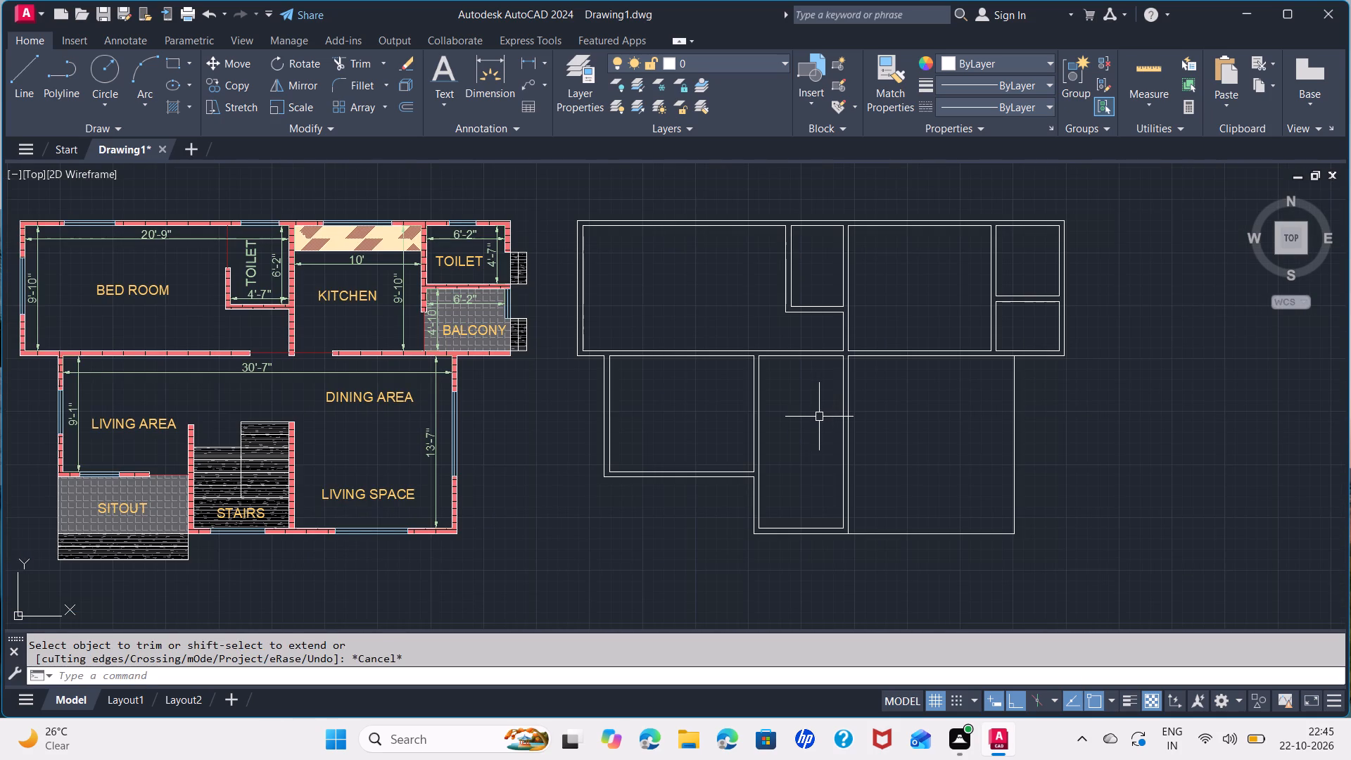
Draw a 5" wide opening rectangle within the L-shaped partition's vertical wall, starting at its junction with the north wall.
text(REC)
key(Return)
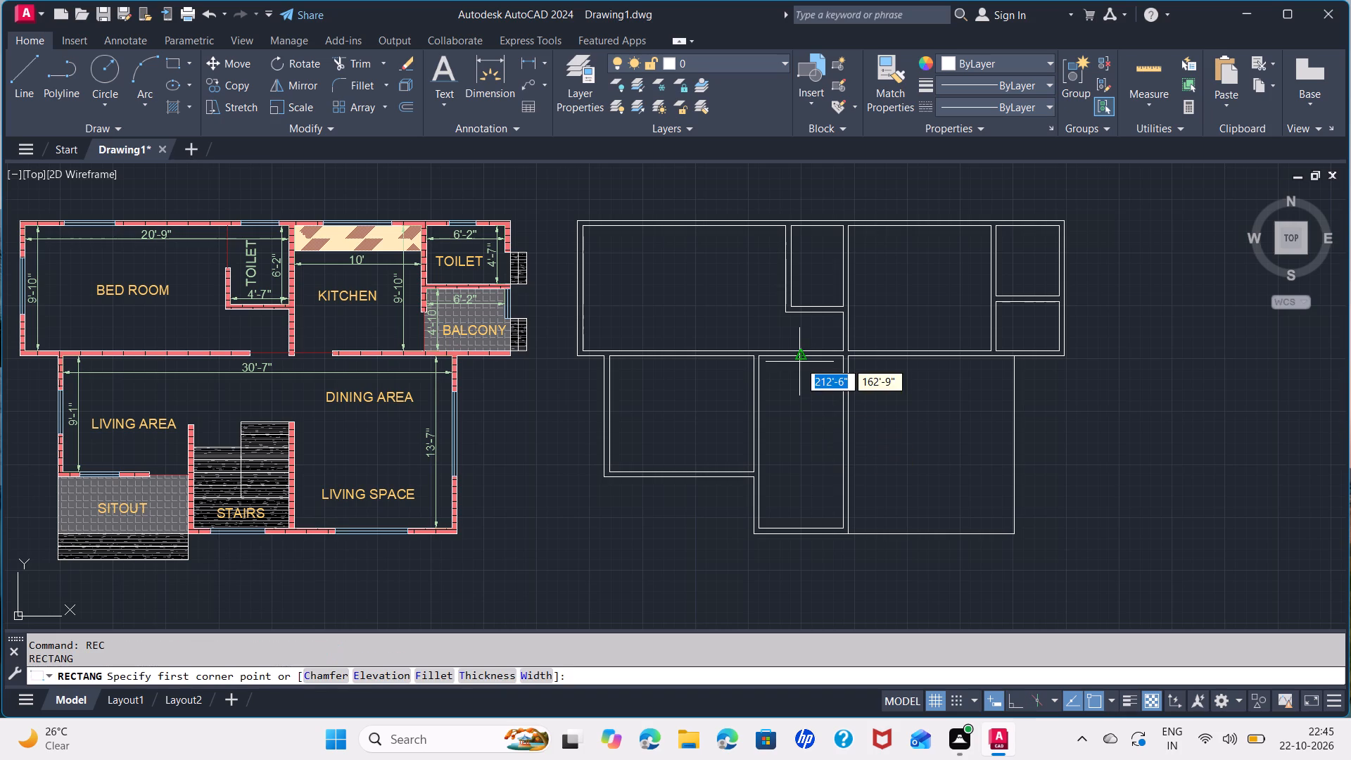
scroll(751, 236, up, 1)
middle_drag(761, 267, 758, 362)
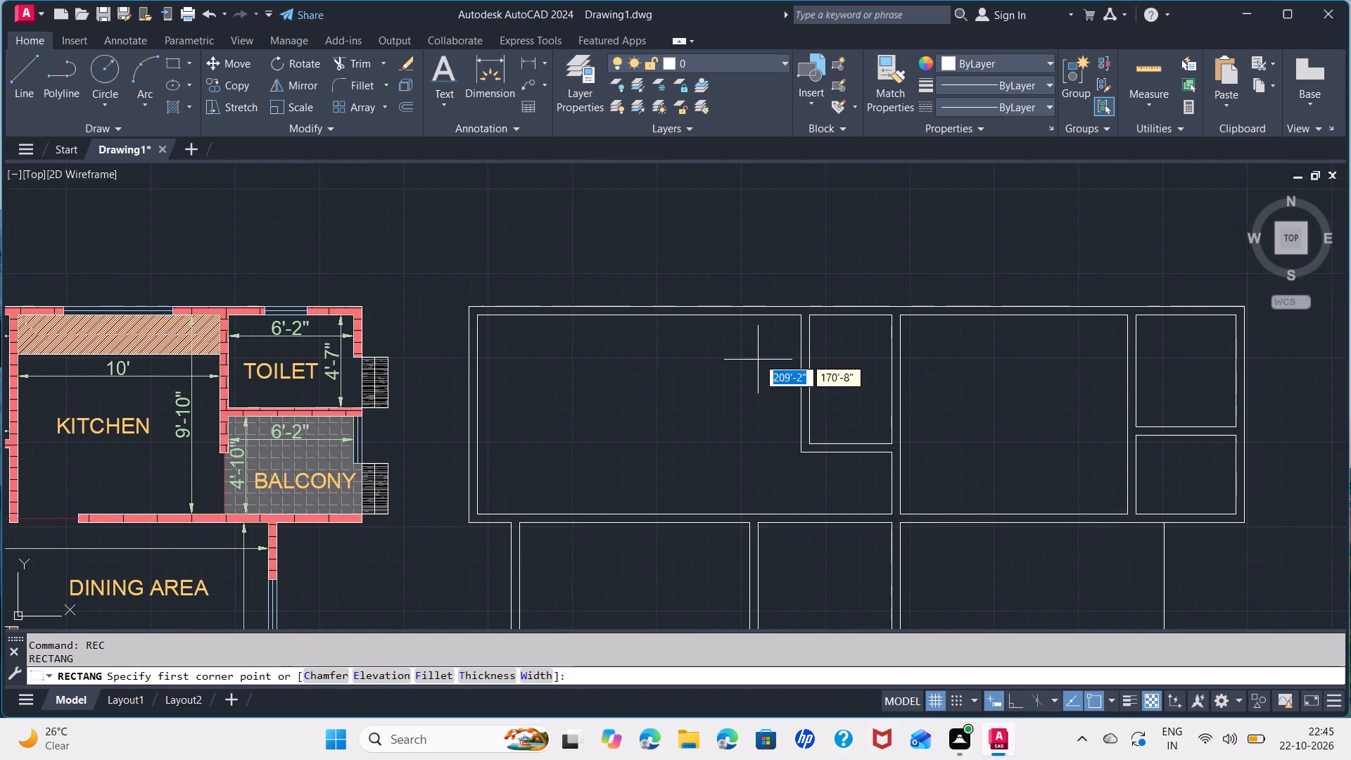
scroll(787, 324, up, 2)
click(811, 297)
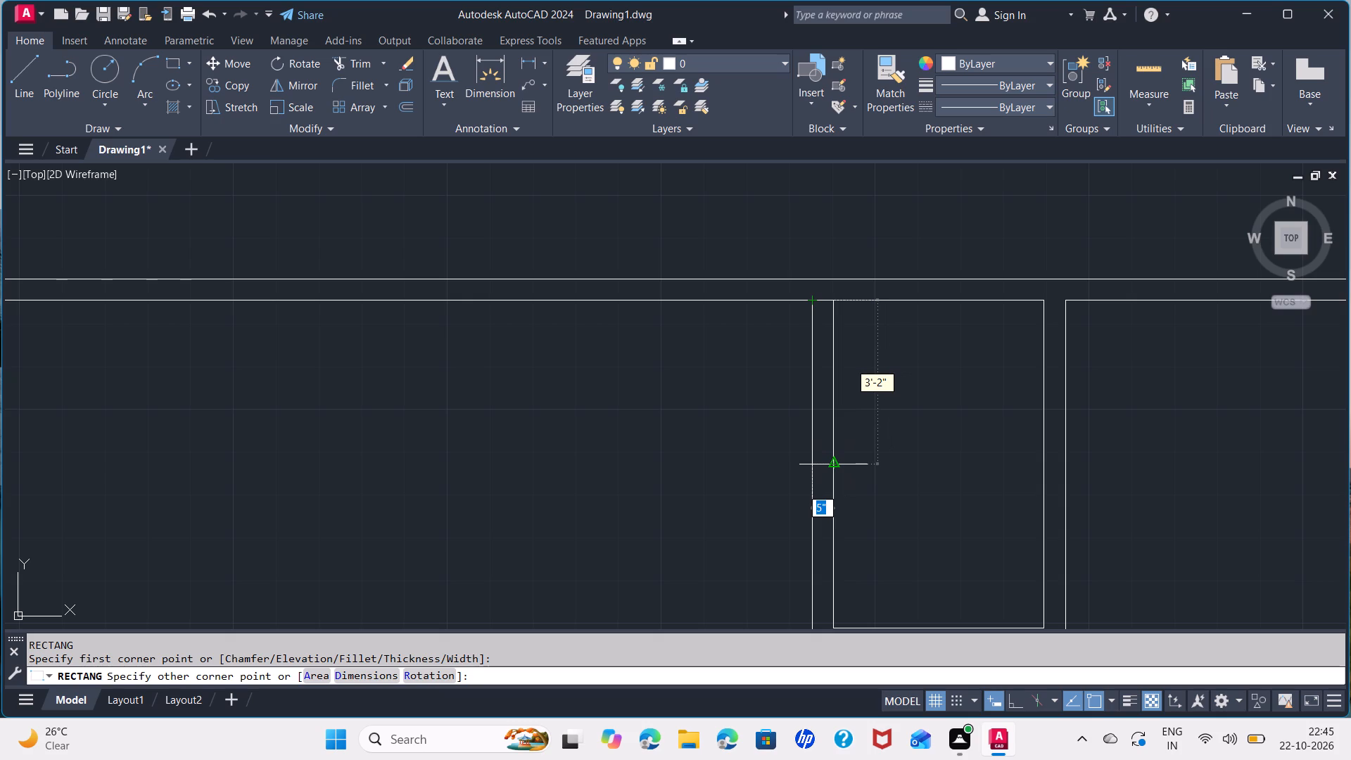
click(832, 440)
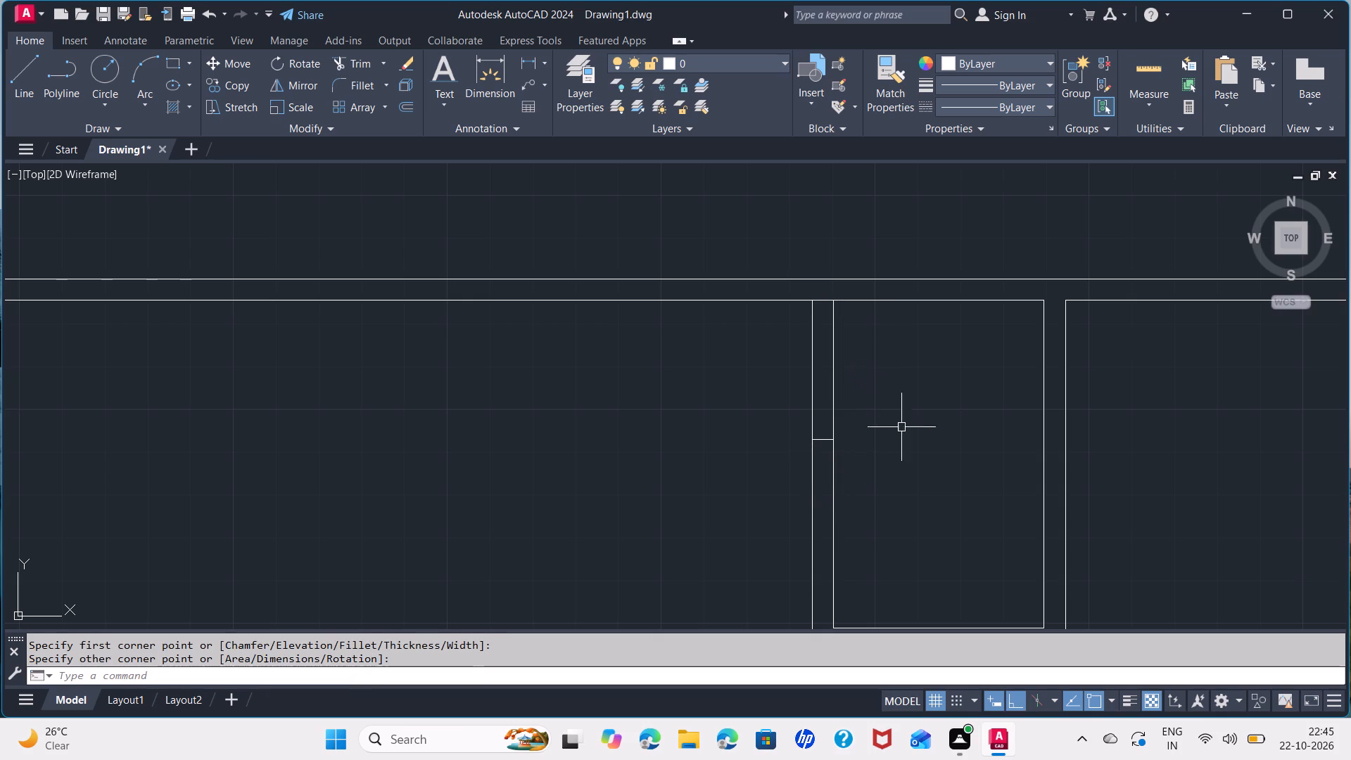
Draw a 5" deep opening rectangle across the north wall above the small room enclosed by the L-shaped partition.
key(space)
scroll(875, 279, up, 1)
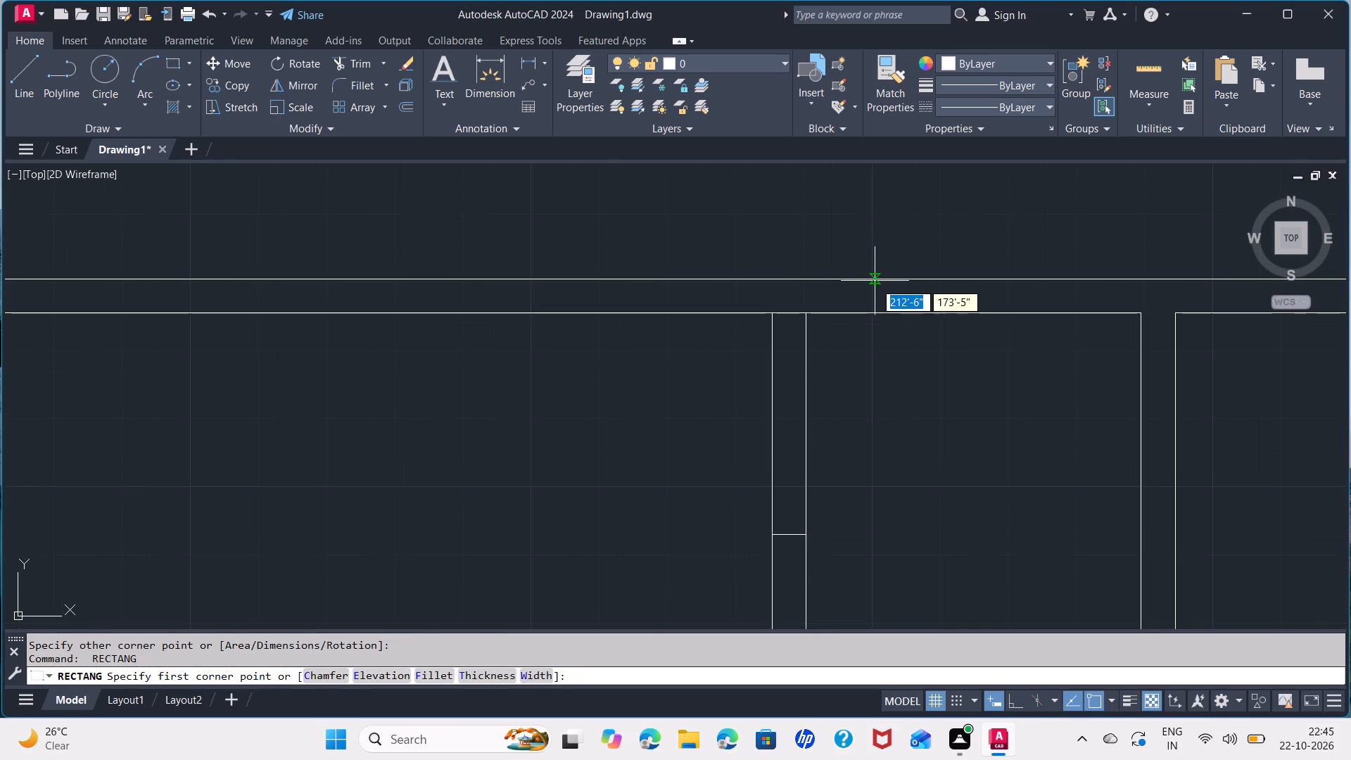
click(872, 280)
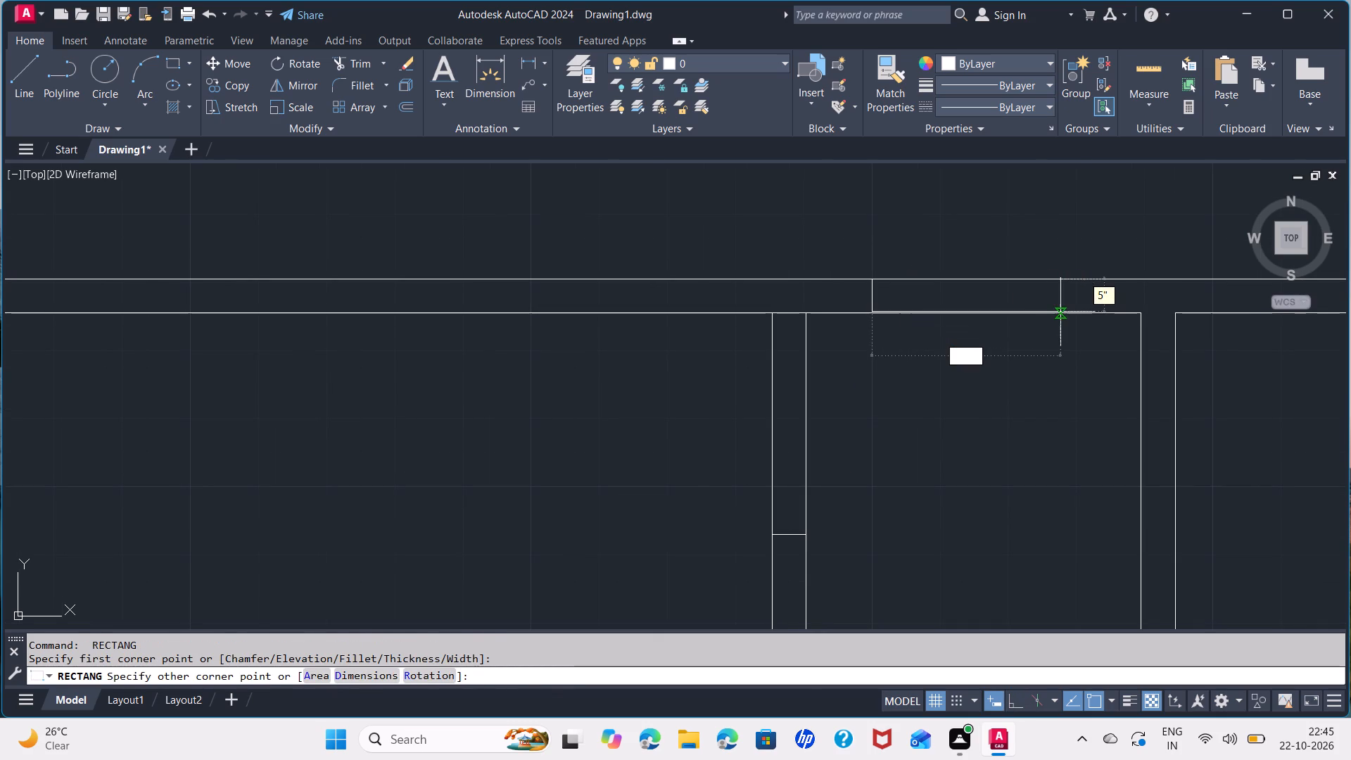
click(1060, 312)
scroll(904, 398, down, 2)
middle_drag(702, 374, 875, 391)
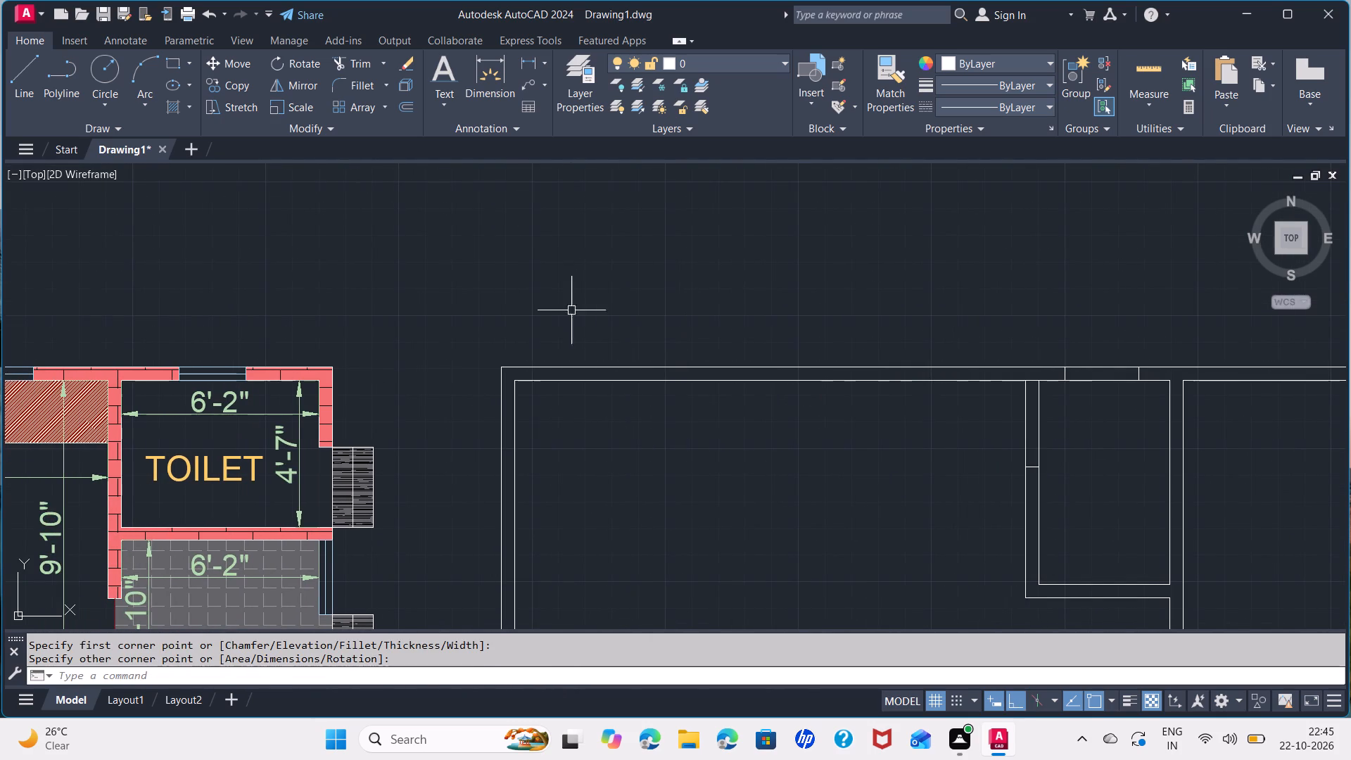
Draw an opening rectangle across the north wall of the large upper west room.
key(space)
click(611, 366)
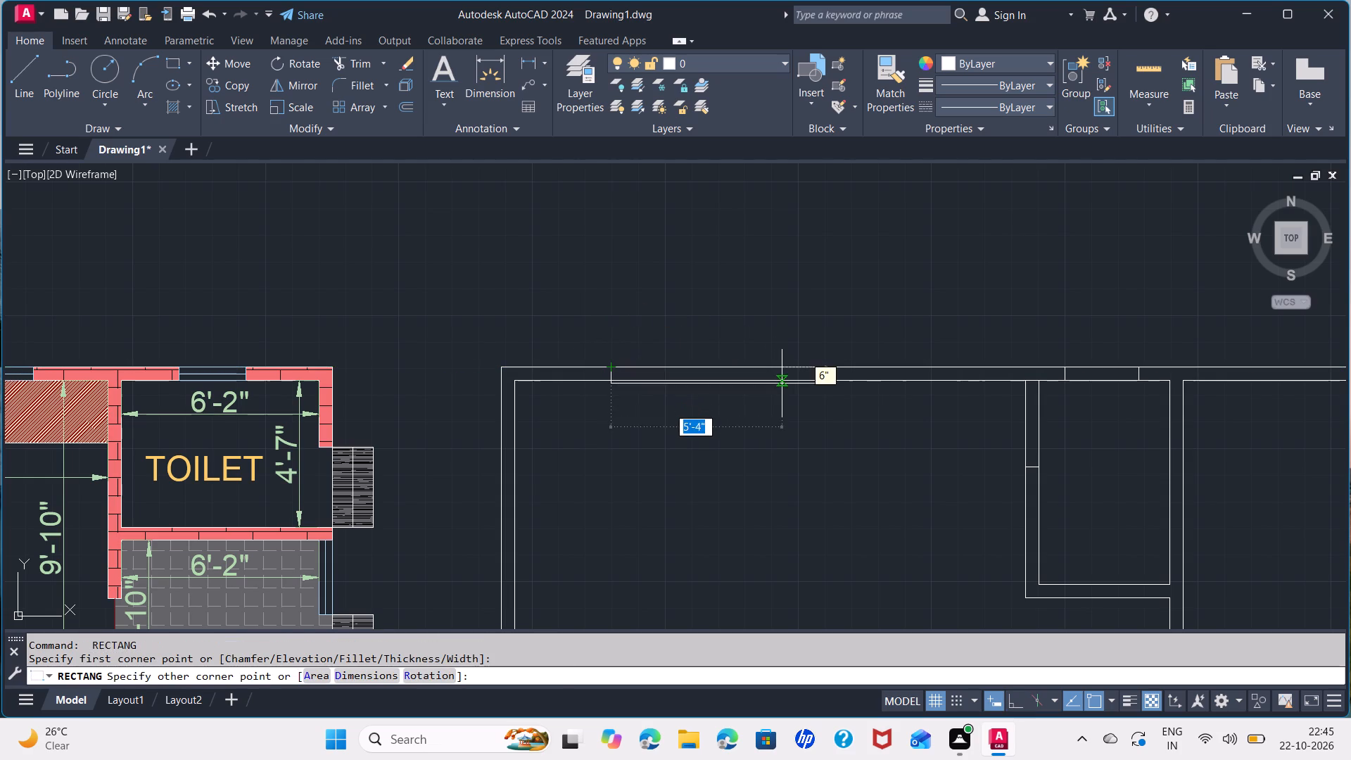
click(804, 381)
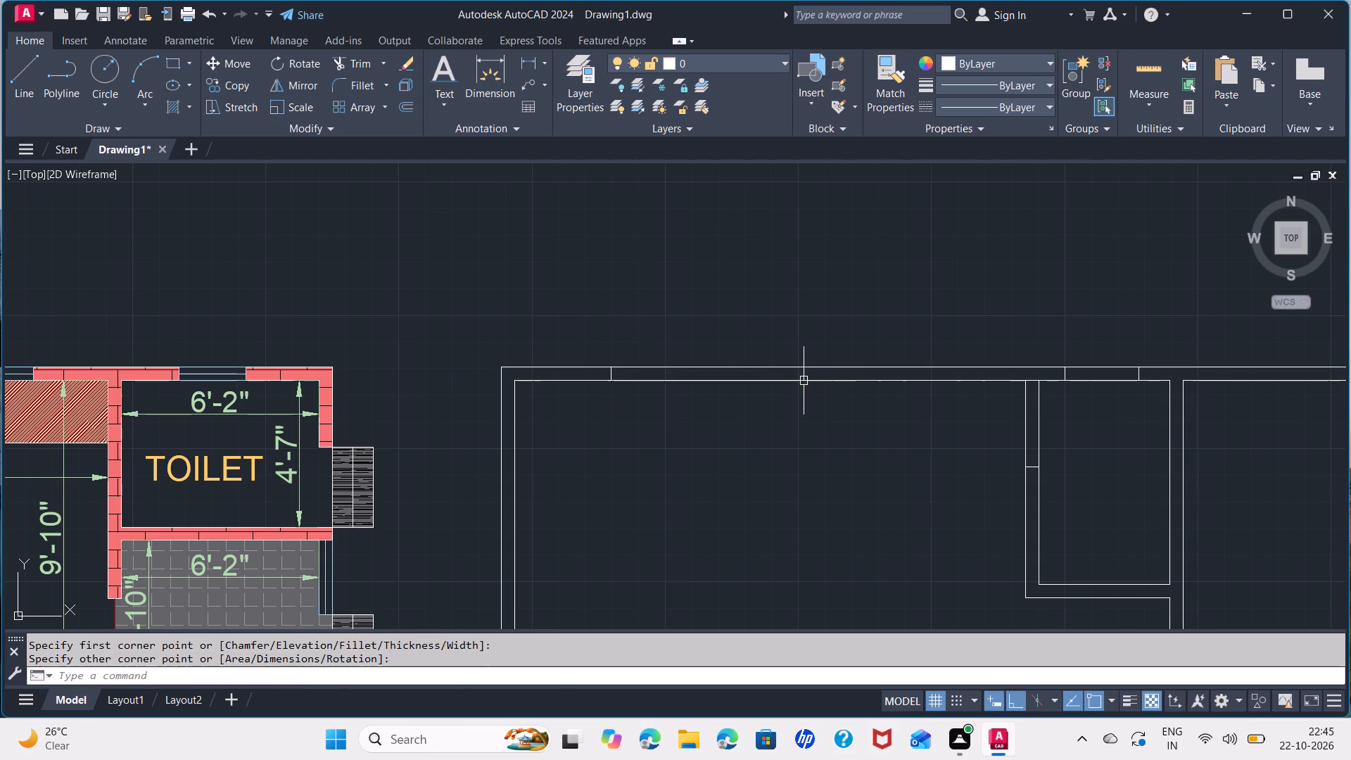
Draw an opening rectangle about 5' long across the west wall of the large upper west room.
middle_drag(746, 523, 882, 327)
key(space)
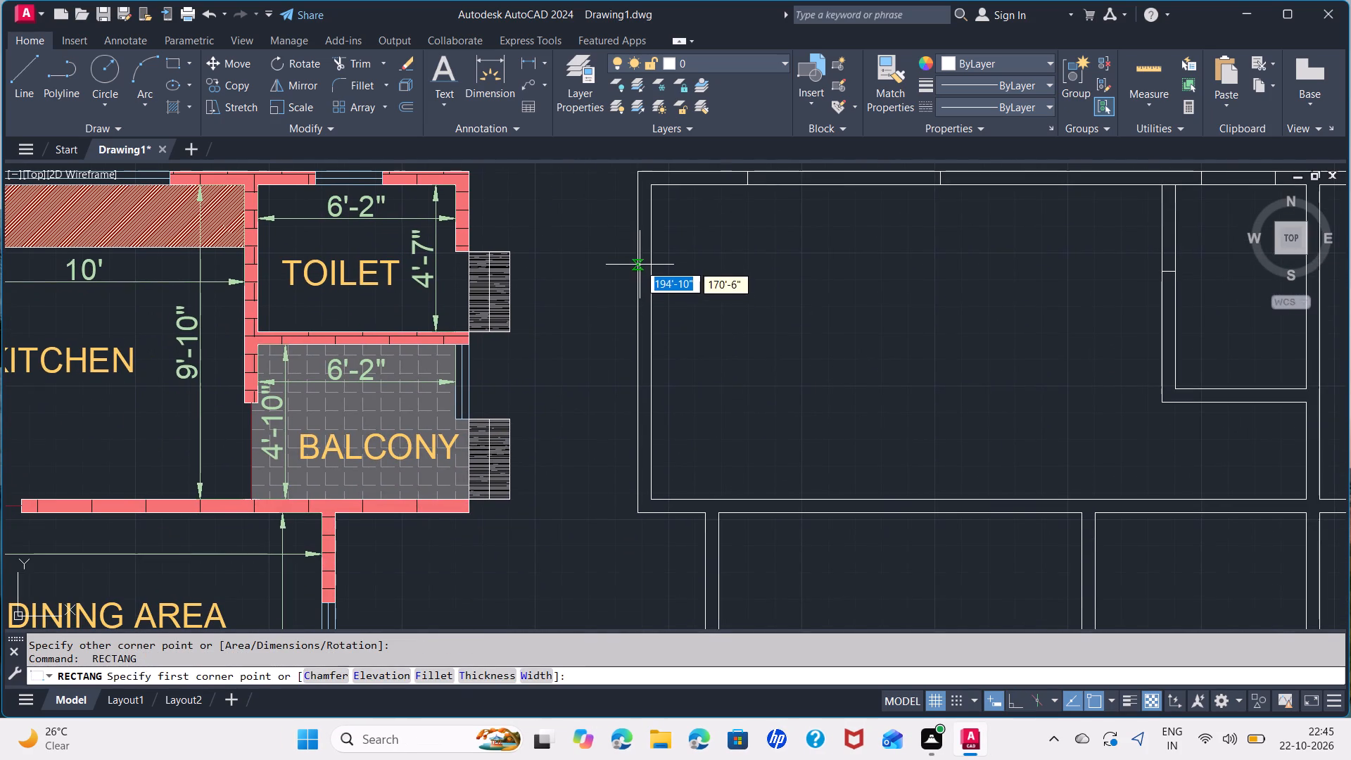
click(638, 246)
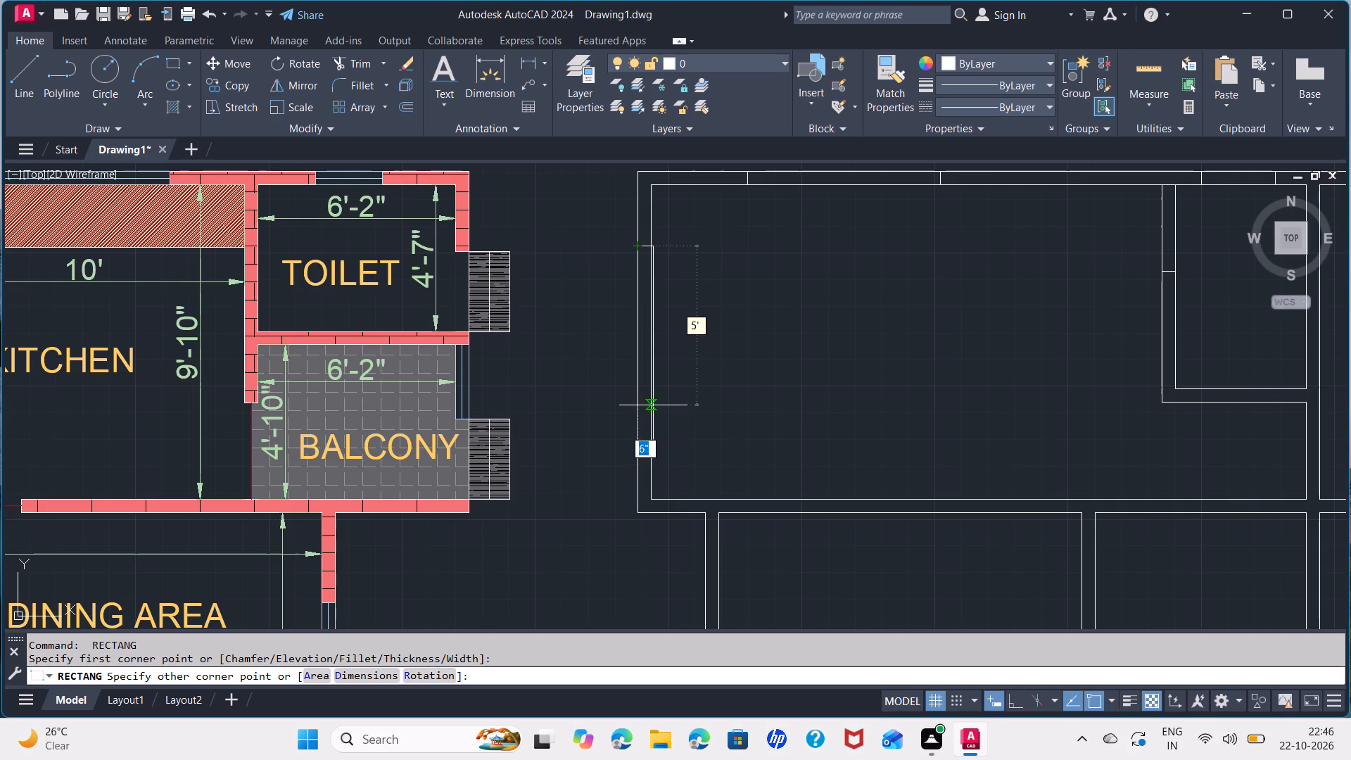
click(653, 405)
Draw an opening rectangle about 4' long across the west wall of the lower west room.
middle_drag(800, 388, 745, 312)
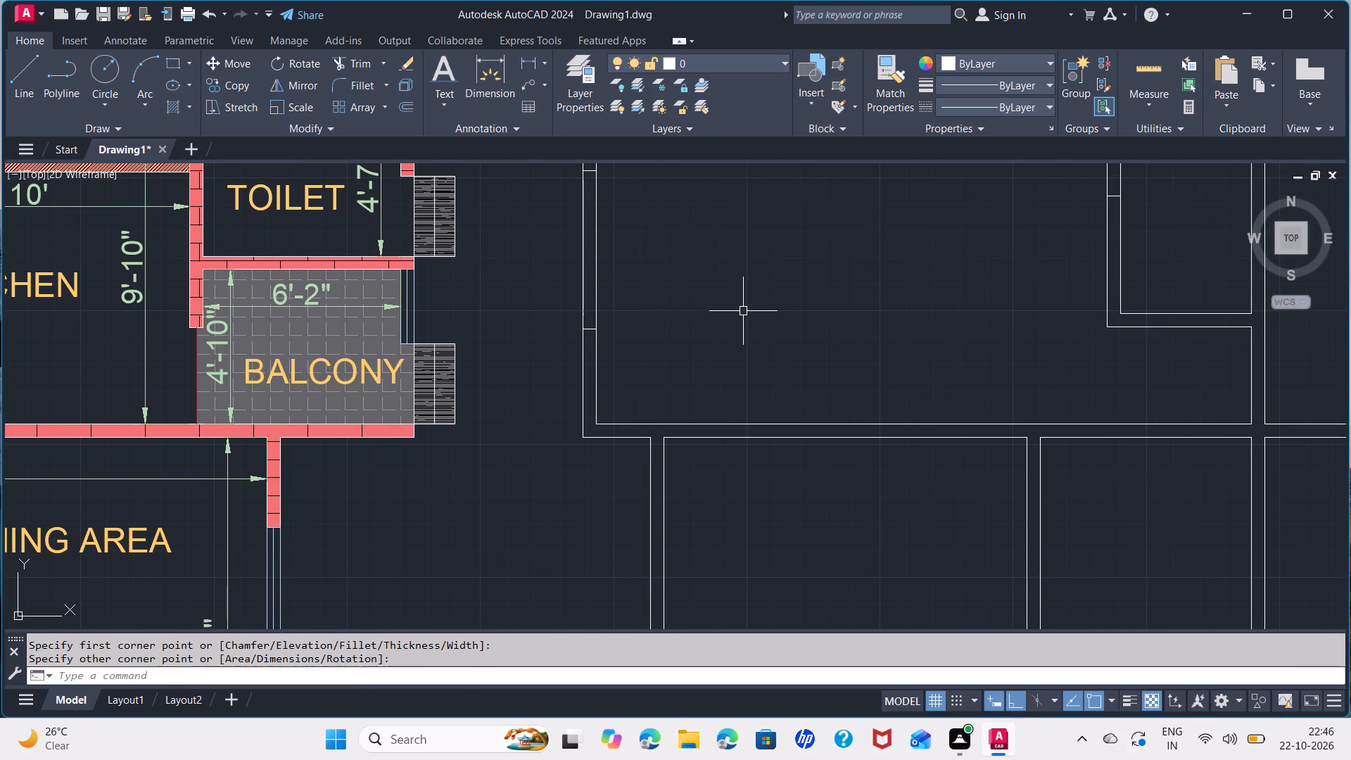
middle_drag(696, 526, 718, 294)
key(space)
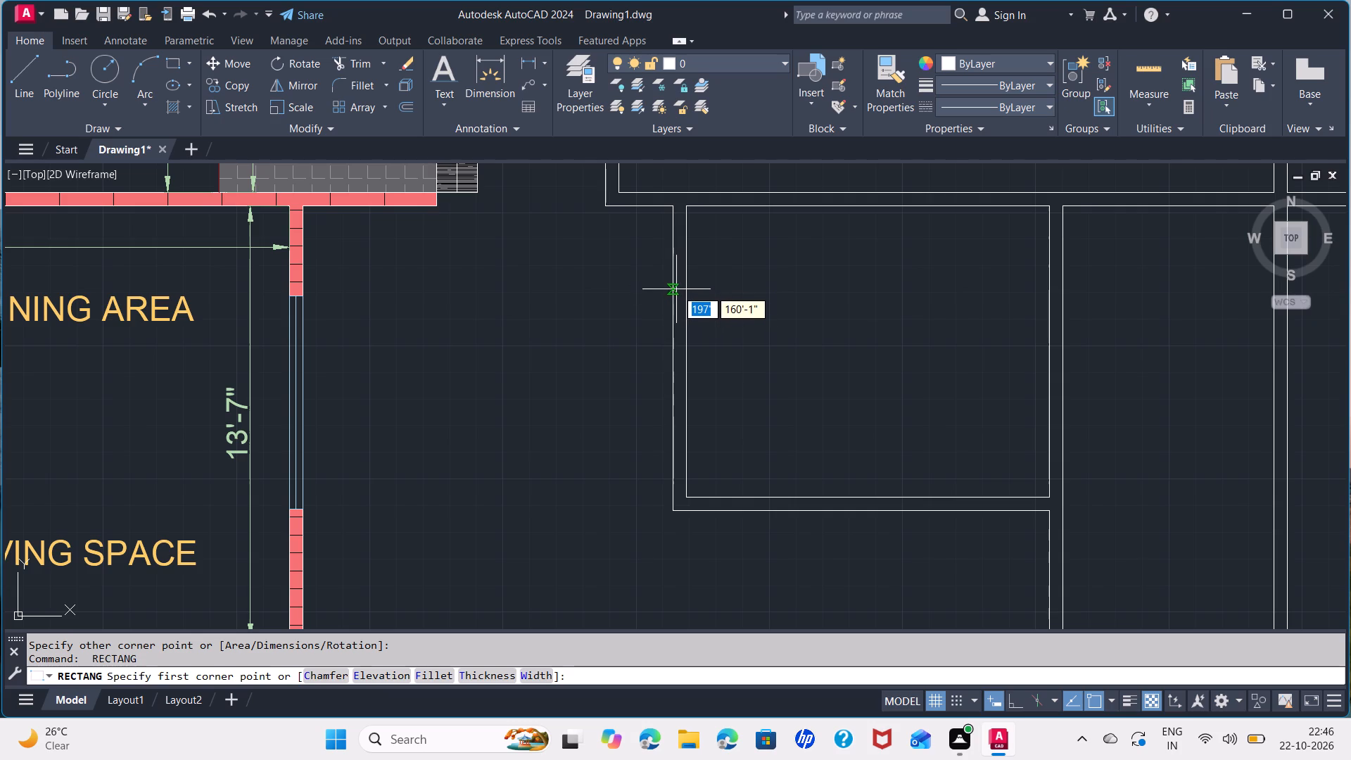
click(675, 284)
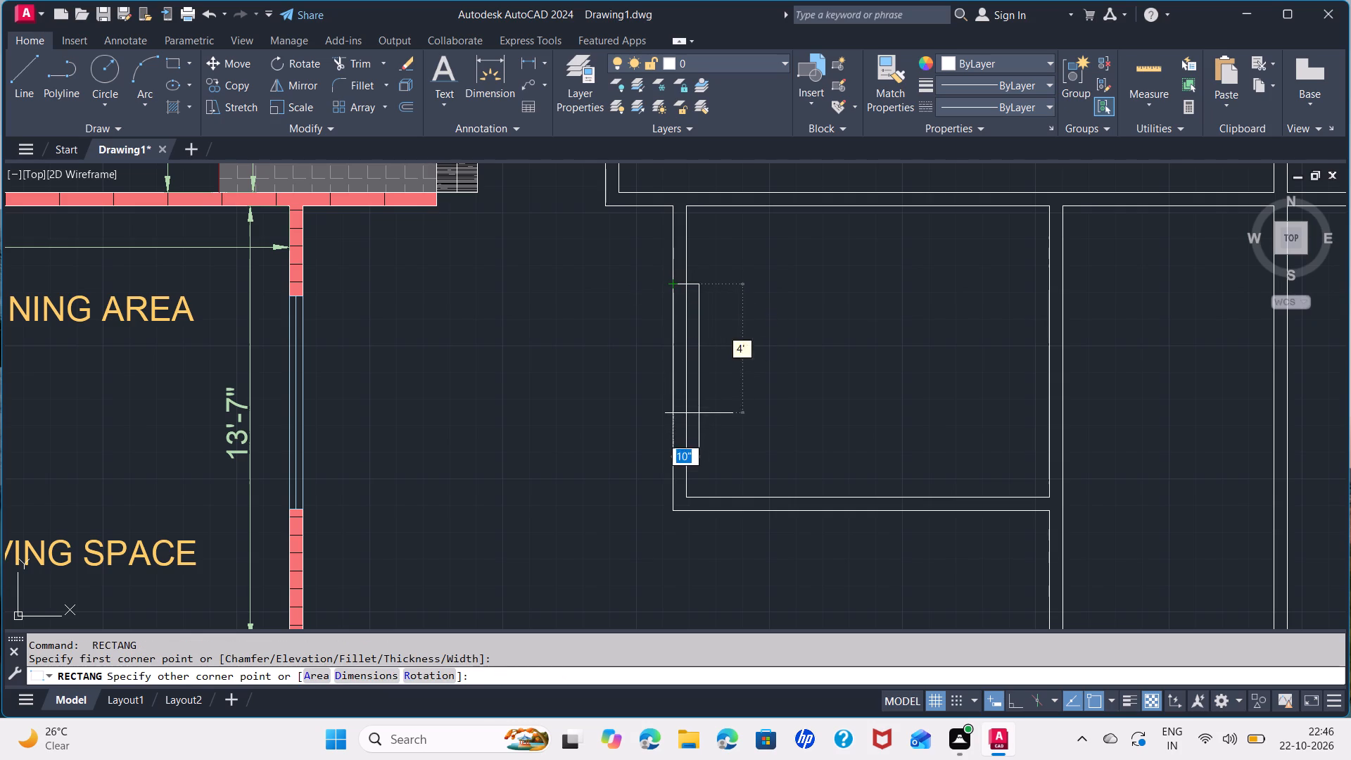
click(685, 417)
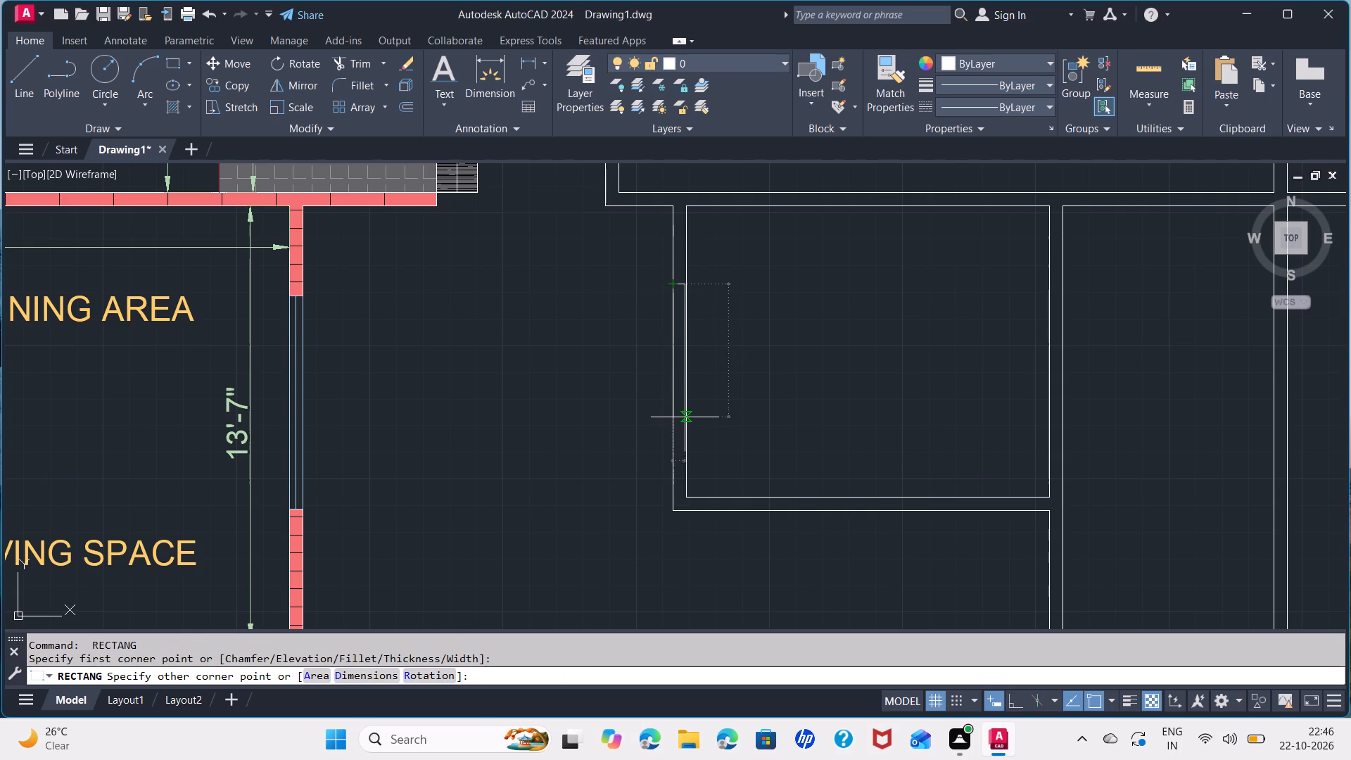
Draw an opening rectangle about 3.5' long across the south wall of the lower west room, near its west end.
middle_drag(867, 379, 744, 368)
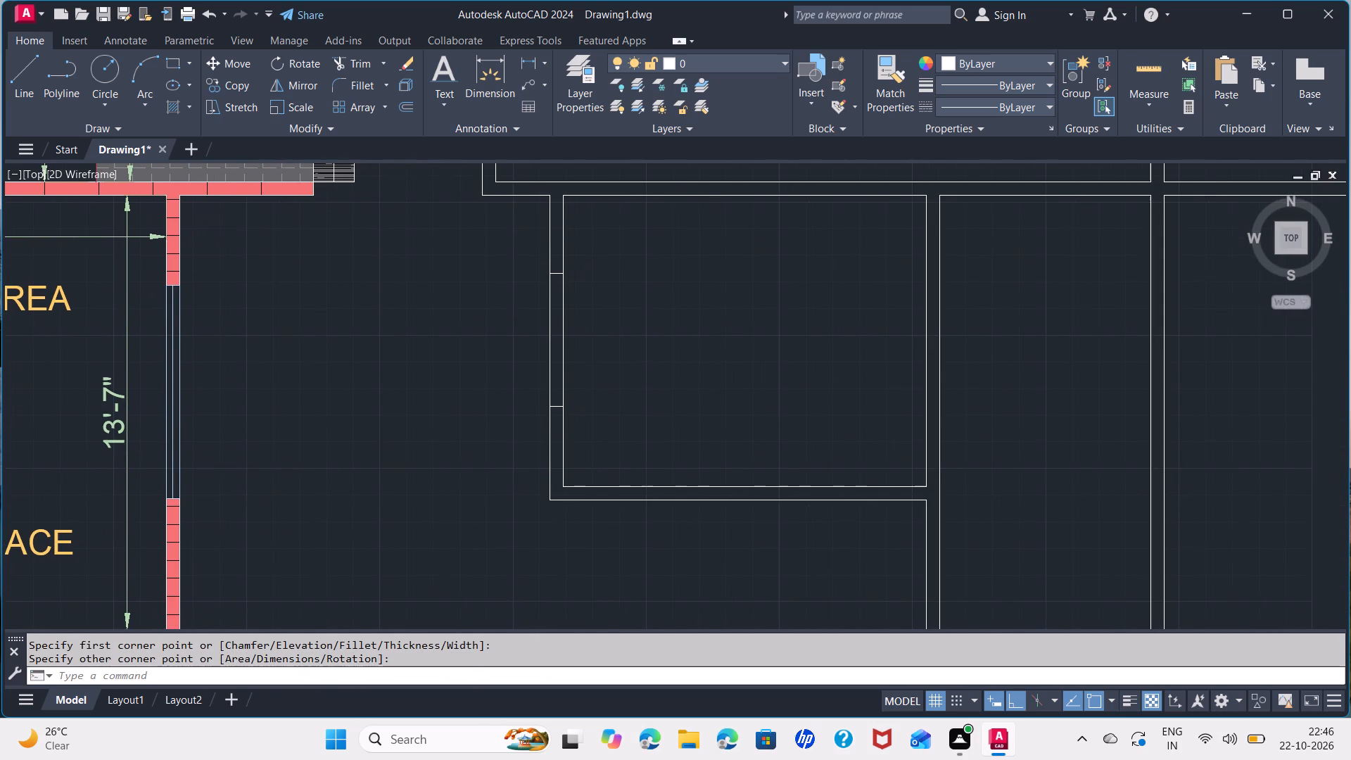
middle_drag(780, 389, 761, 351)
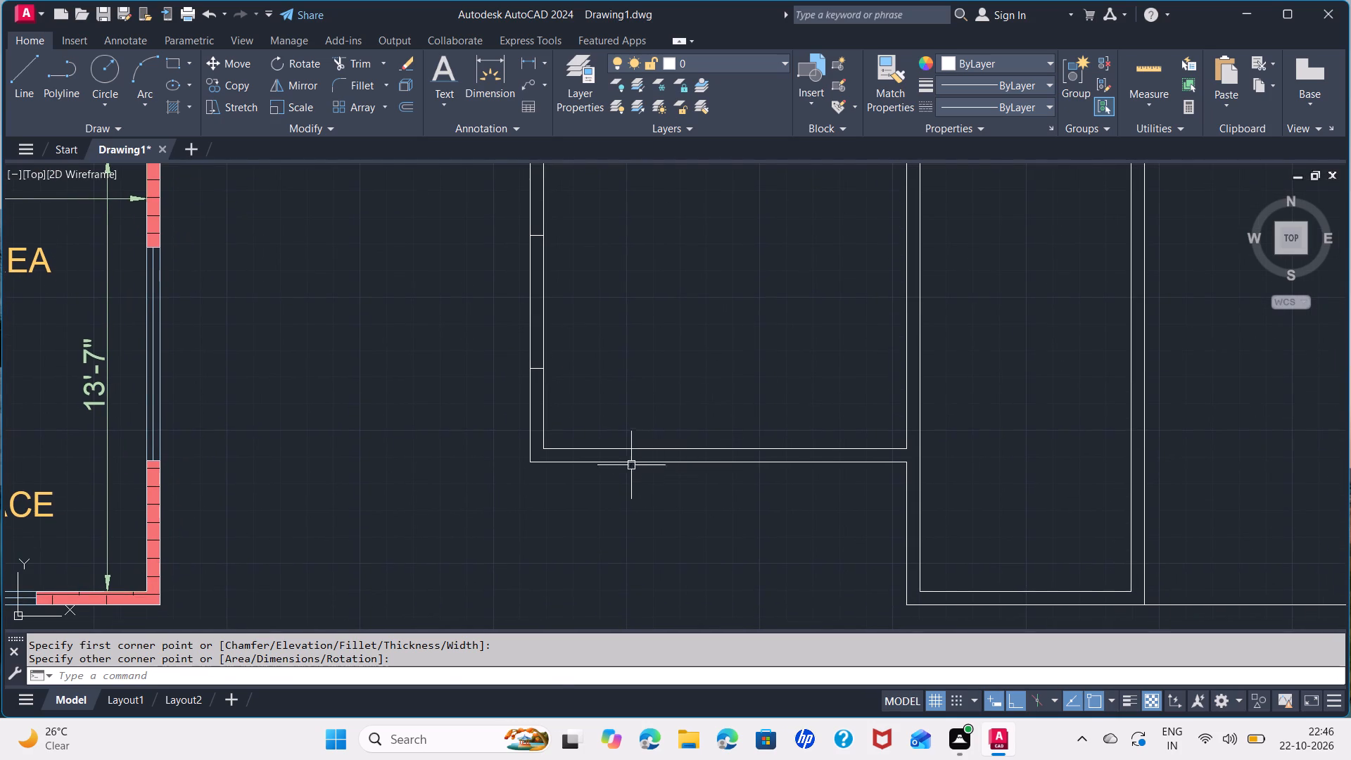
key(space)
click(602, 450)
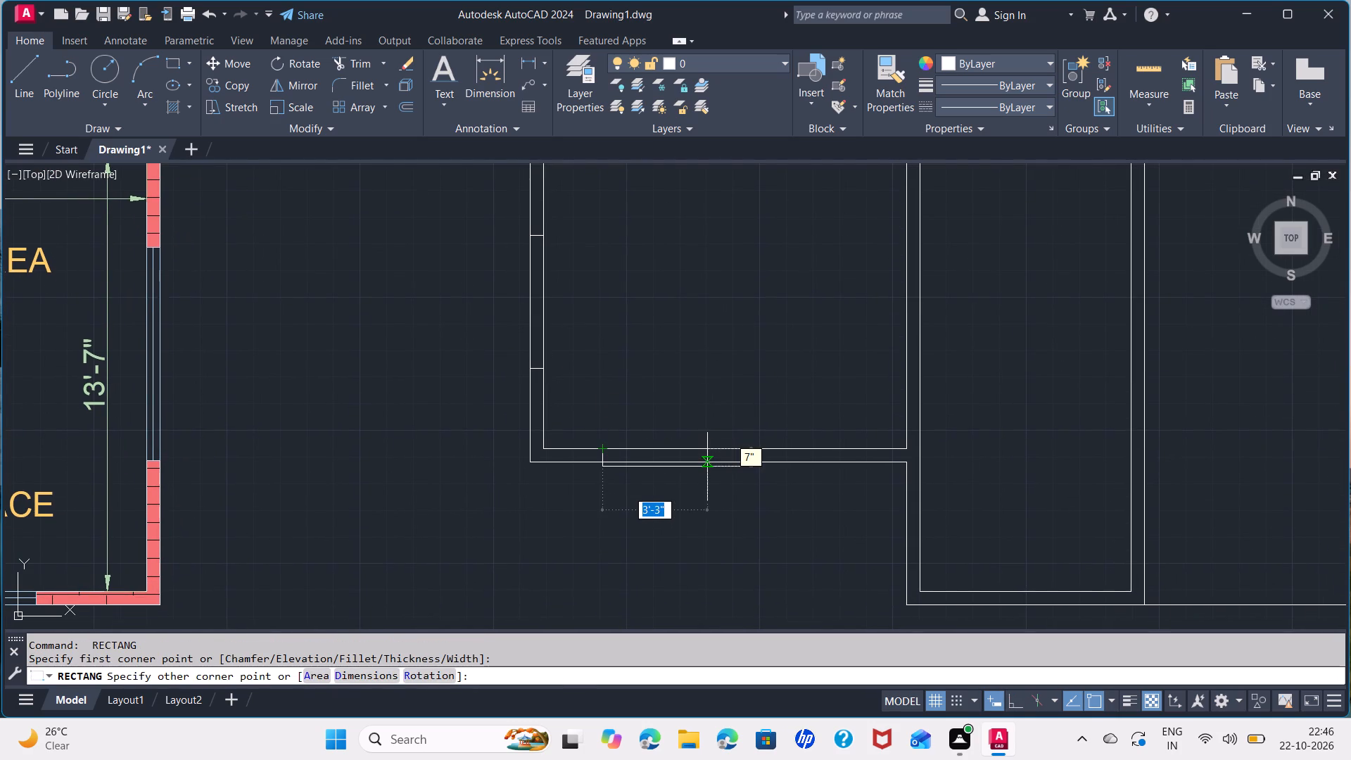
click(711, 462)
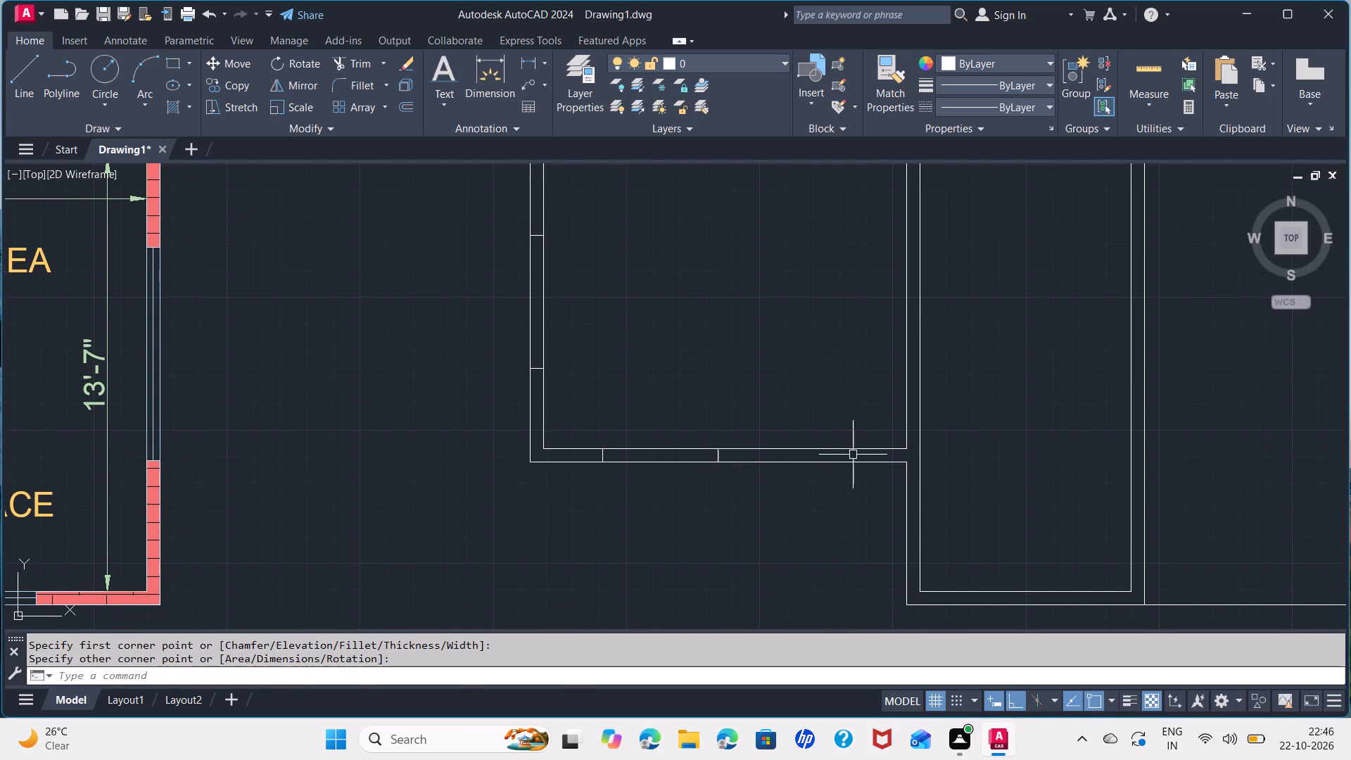
Draw an opening rectangle about 3'-4" long at the east end of the lower west room's south wall.
key(space)
click(906, 446)
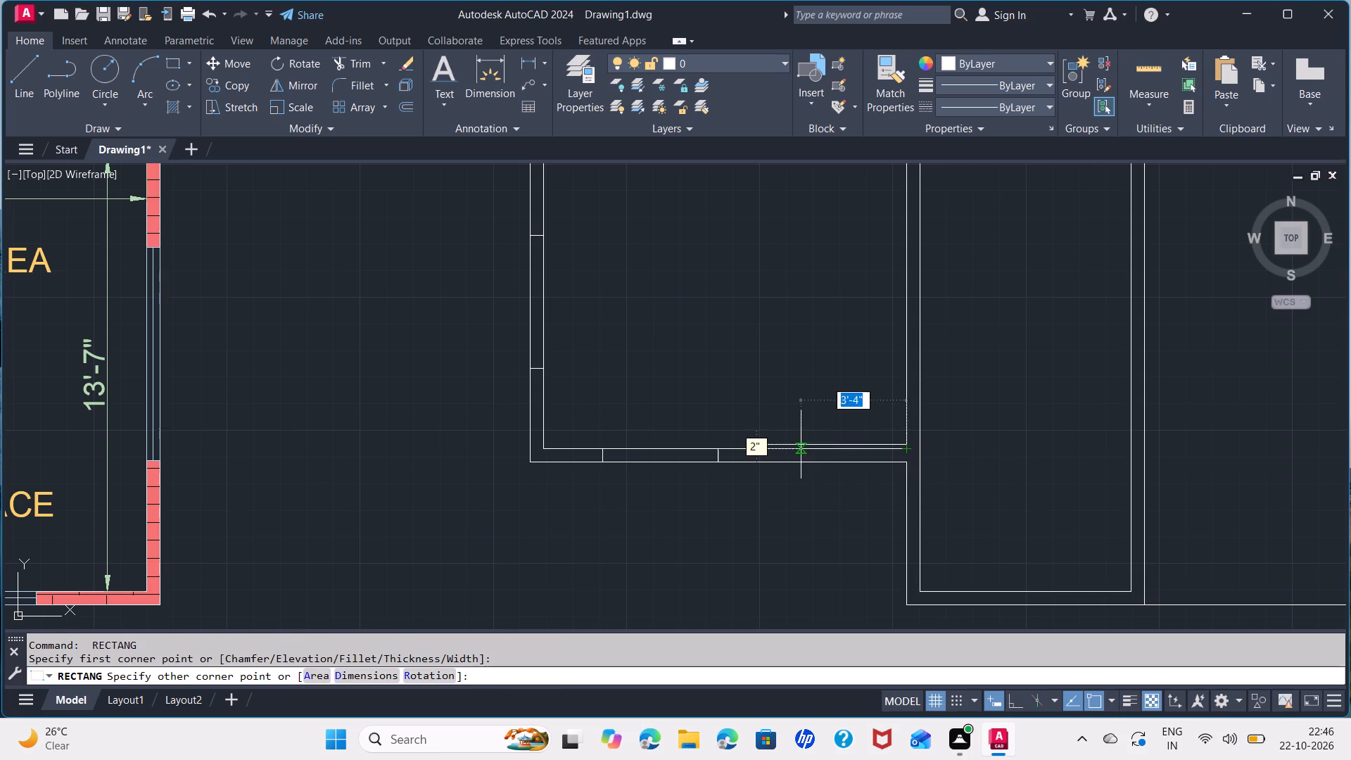
click(801, 463)
Draw a 5" wide opening rectangle about 4' long down the lower west room's east wall, starting at its north end.
middle_drag(728, 359, 698, 383)
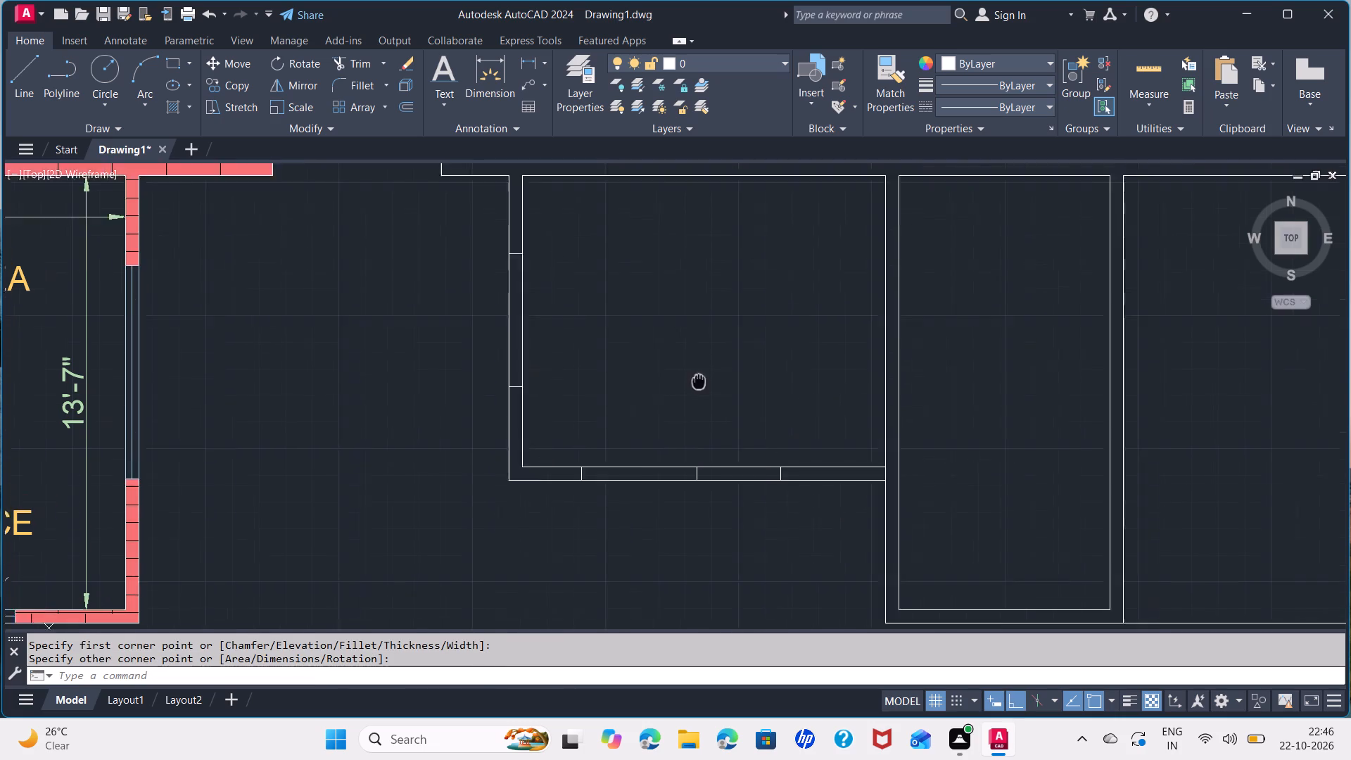
middle_drag(698, 383, 618, 483)
key(space)
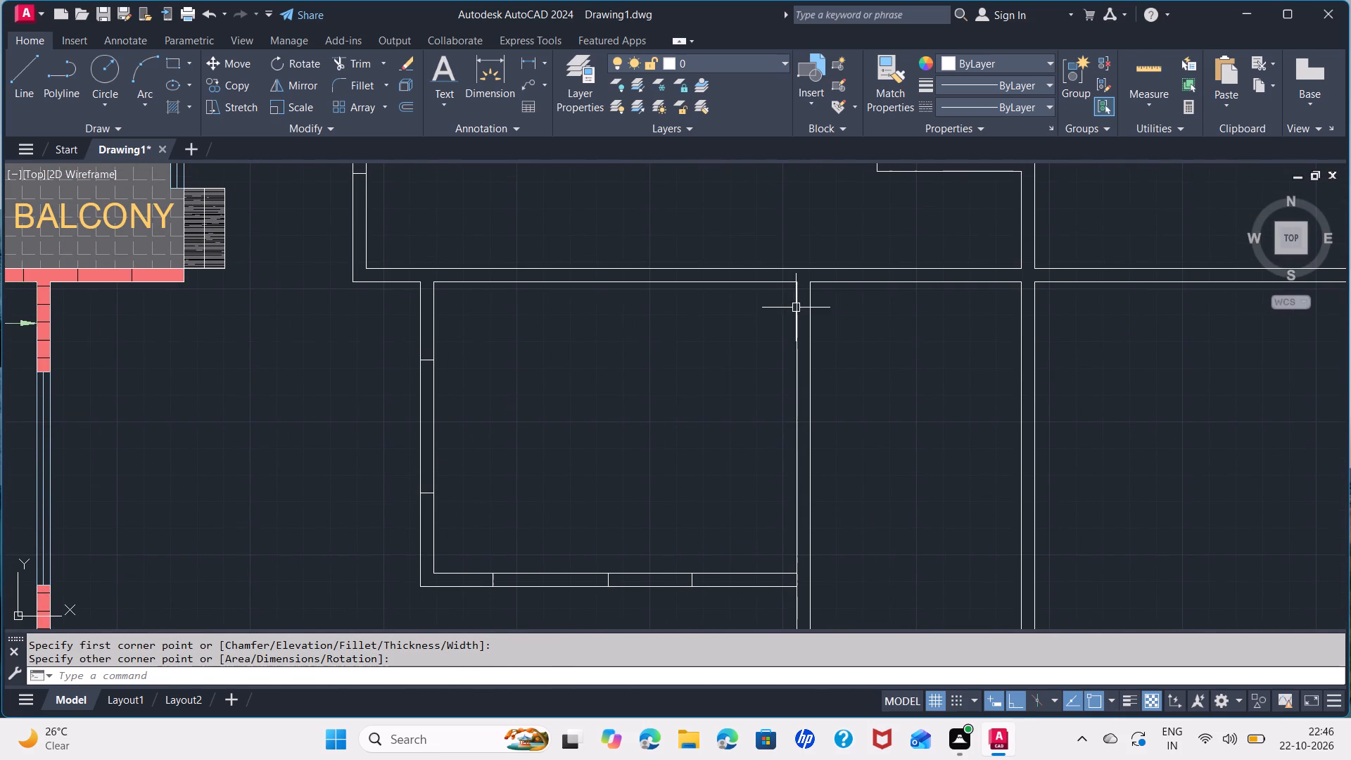
click(794, 280)
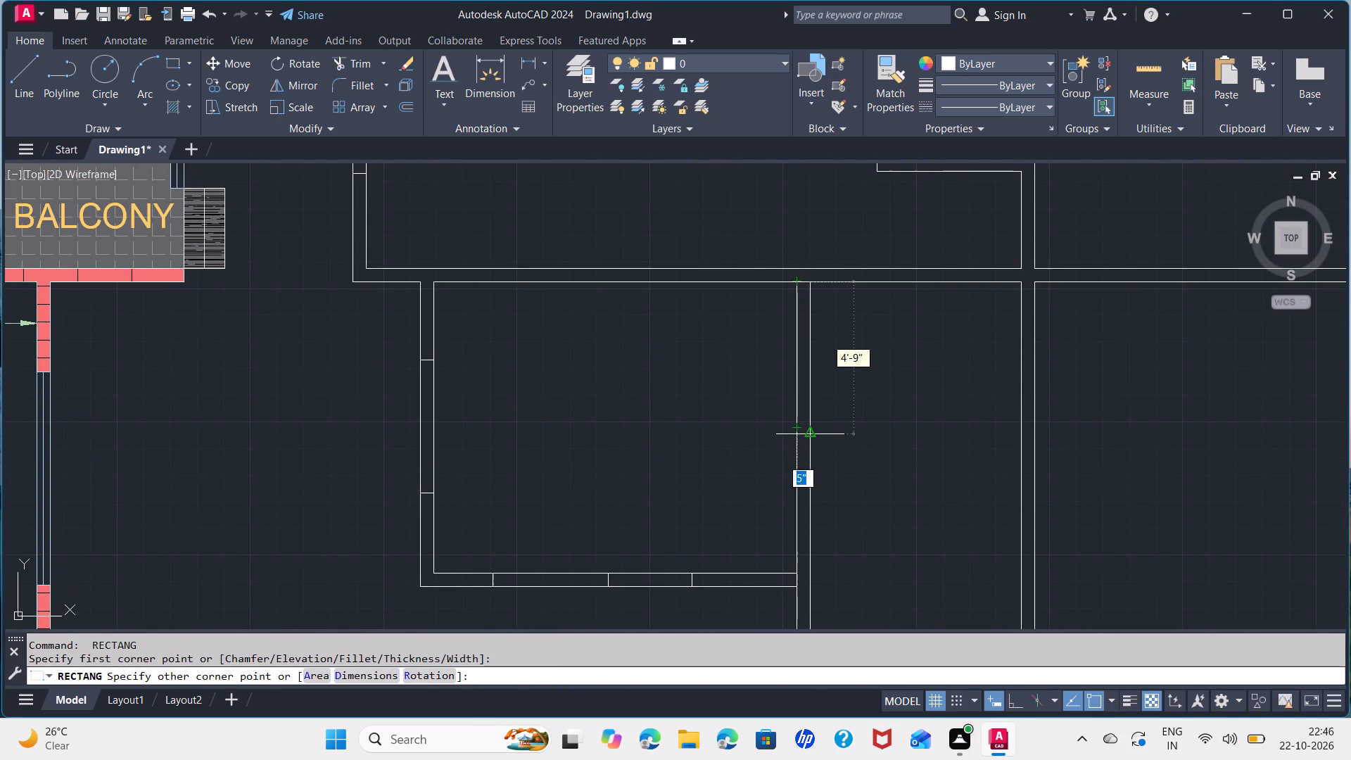
click(808, 408)
Draw an opening rectangle in the next lower partition to the east, running south from its junction with the central horizontal wall.
middle_drag(903, 429, 795, 427)
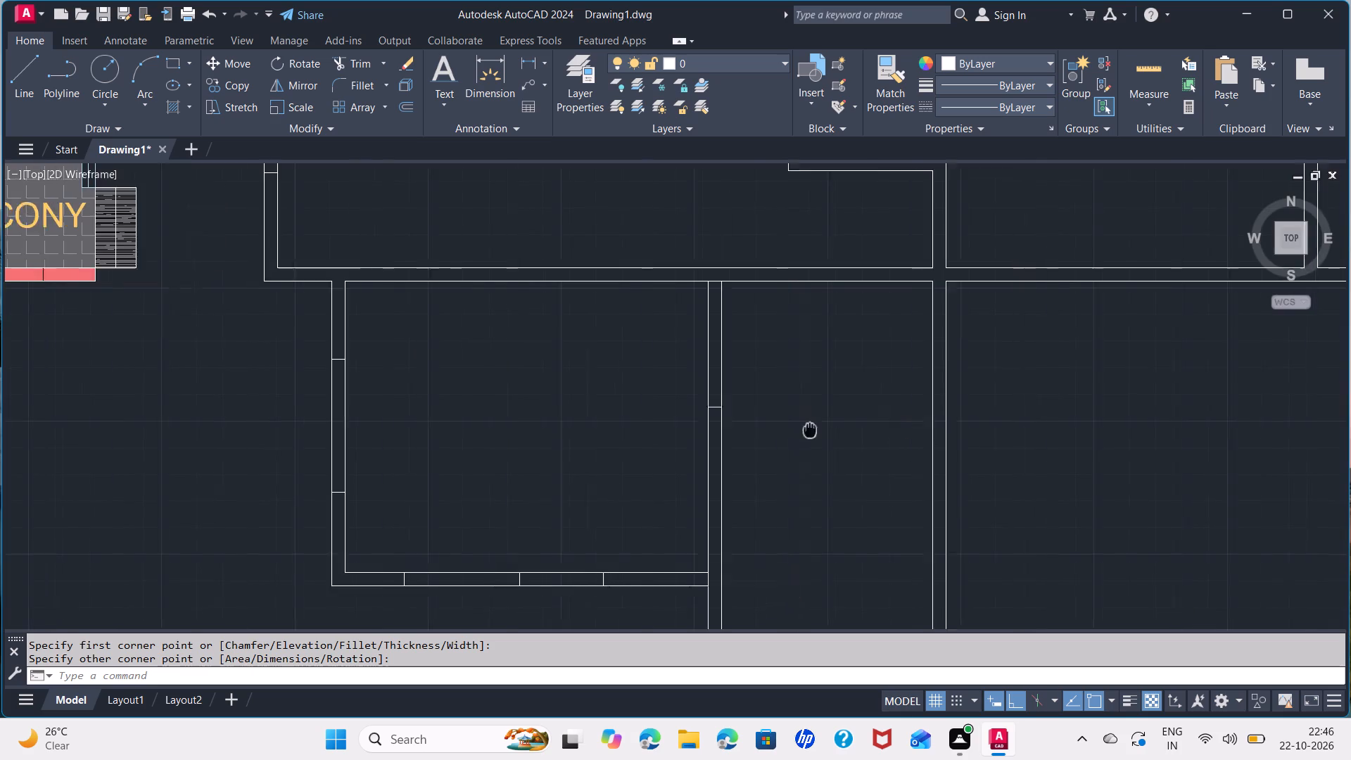
middle_drag(795, 427, 728, 424)
key(space)
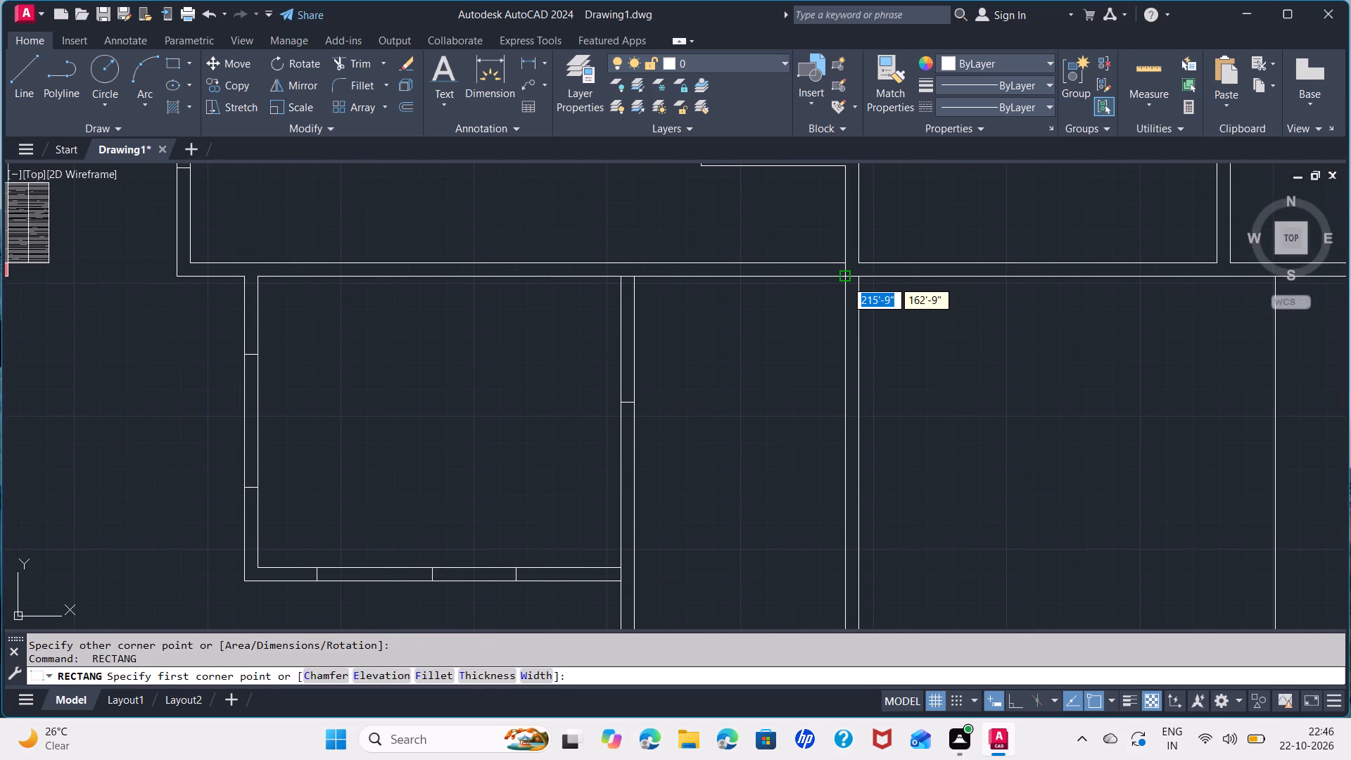
click(846, 280)
click(858, 451)
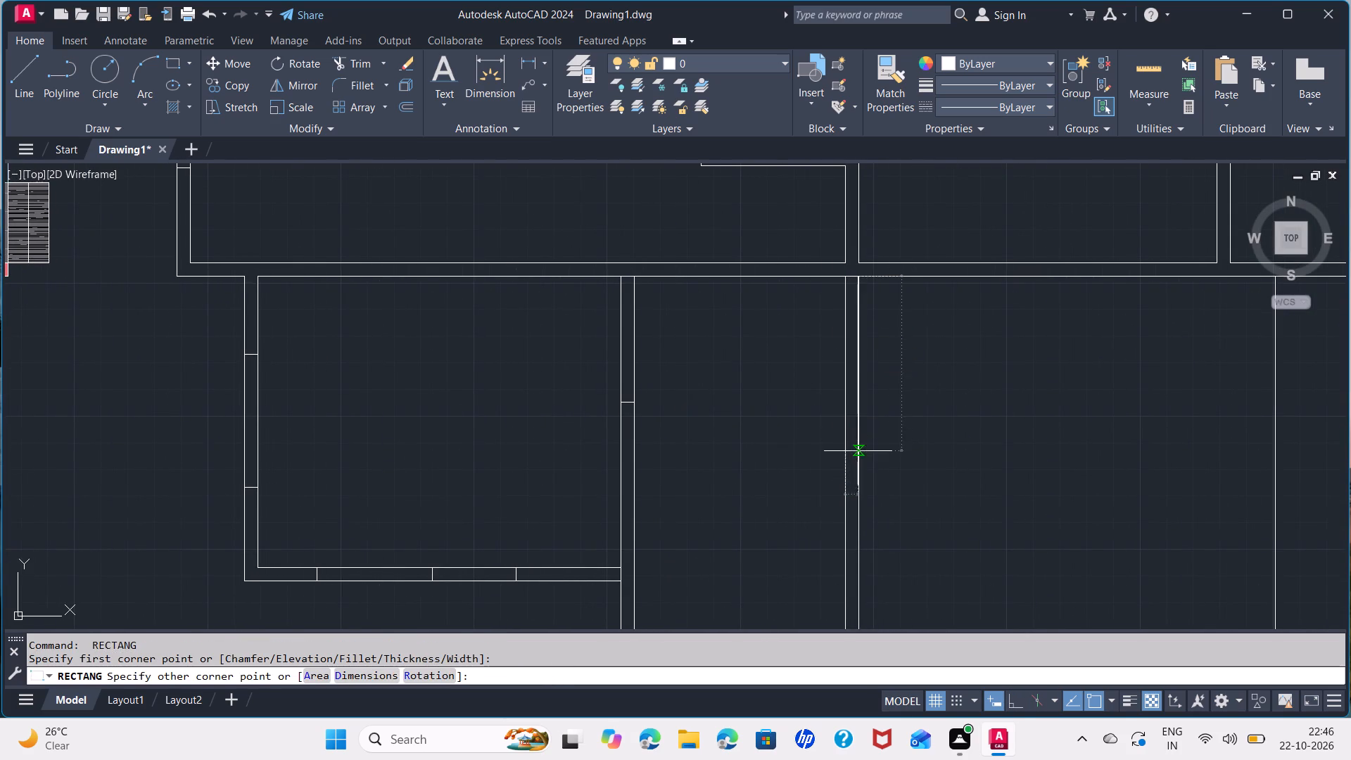
Shorten that last opening rectangle by stretching its south edge 1' north.
middle_drag(768, 365, 787, 431)
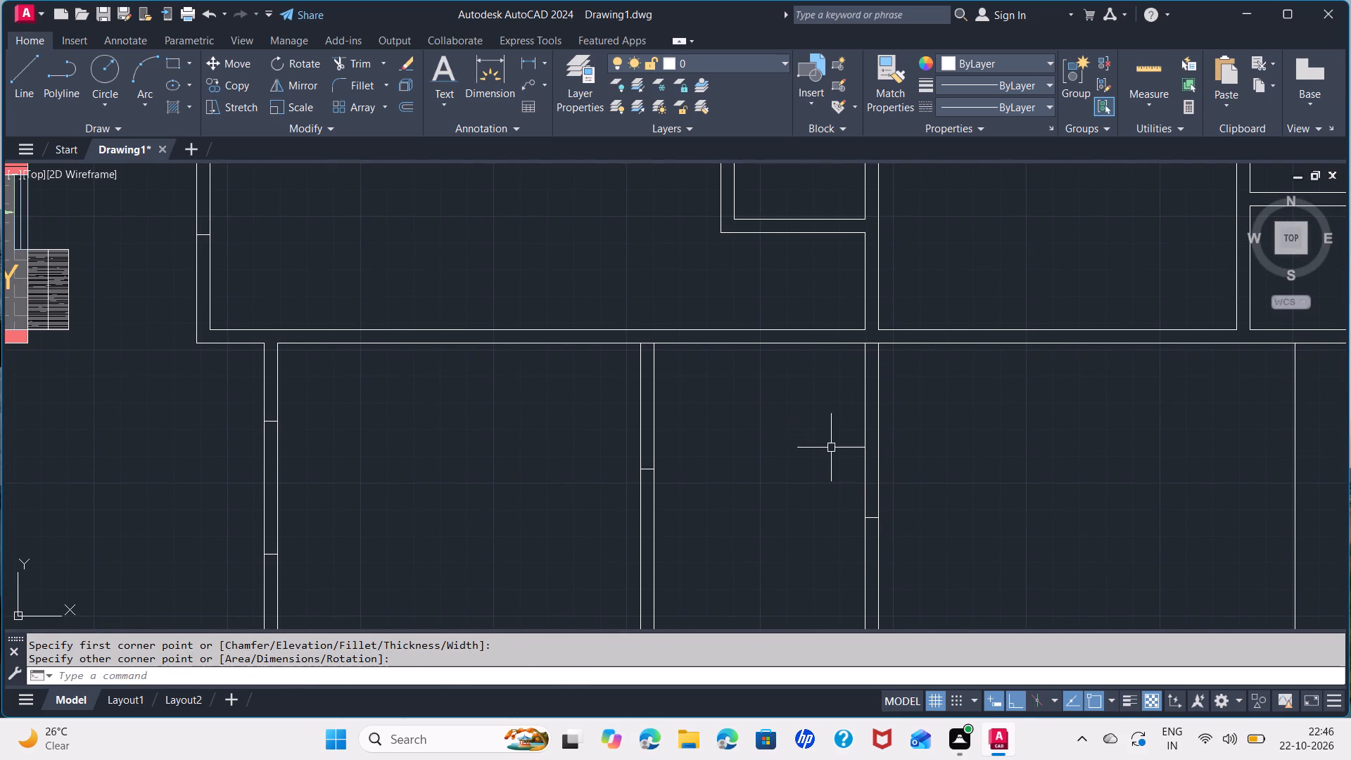
click(872, 518)
scroll(873, 531, up, 3)
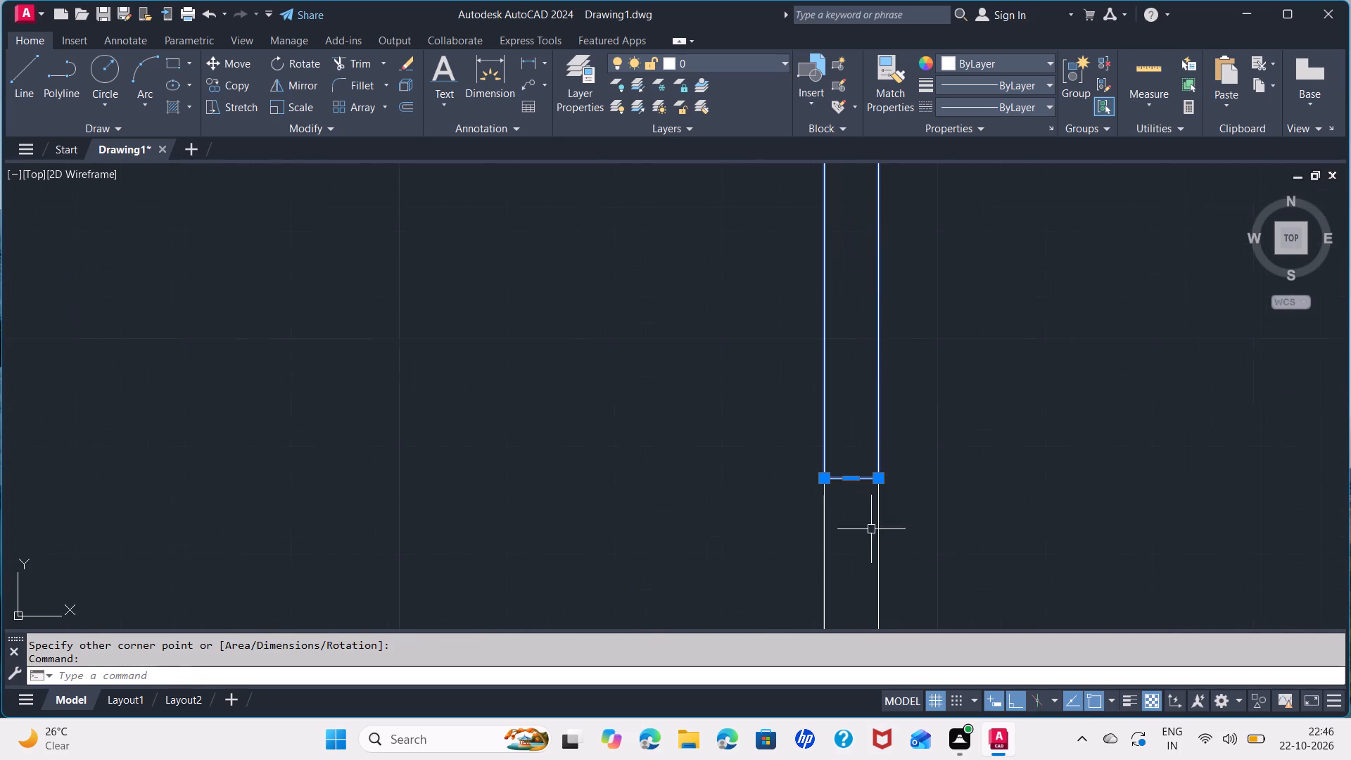
click(851, 480)
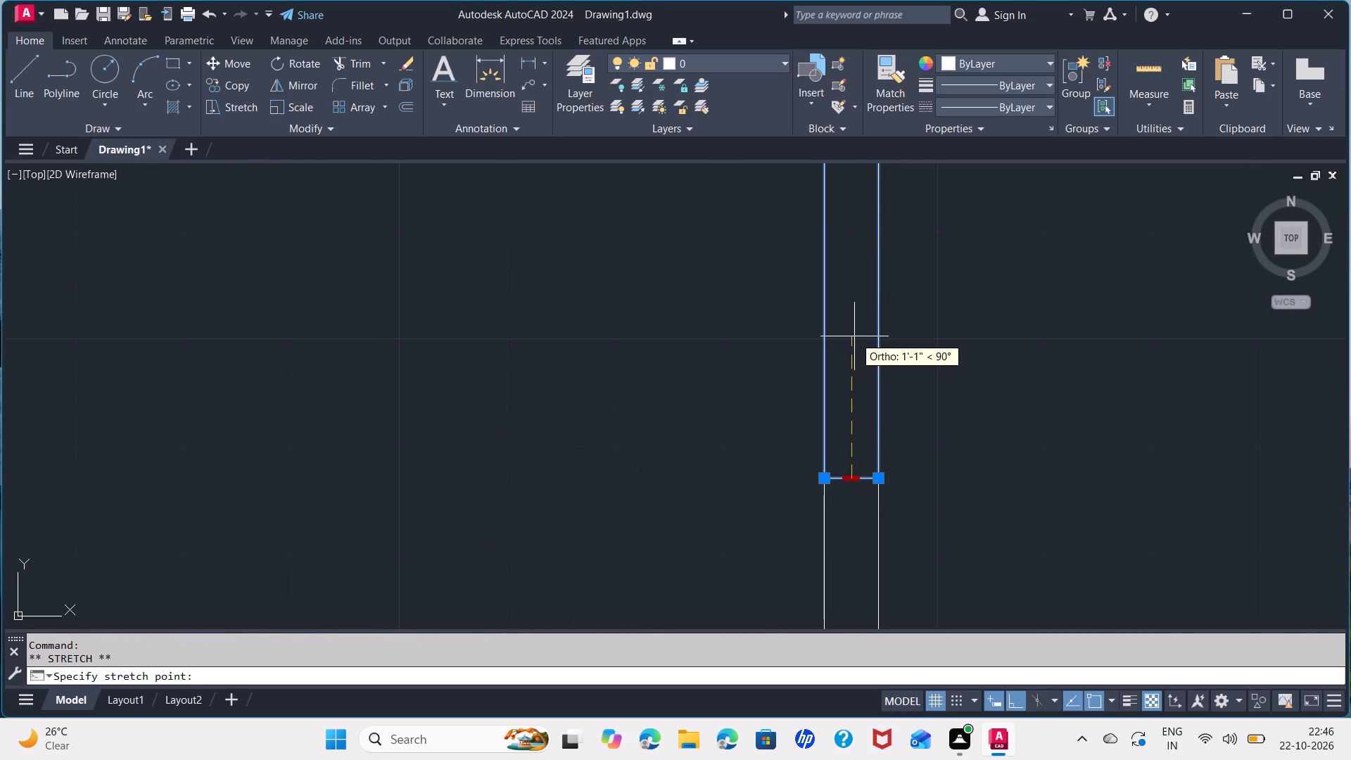
text(1')
key(Return)
Draw a 5" deep opening rectangle about 3'-4" long in the central horizontal wall, running west from the partition junction.
key(space)
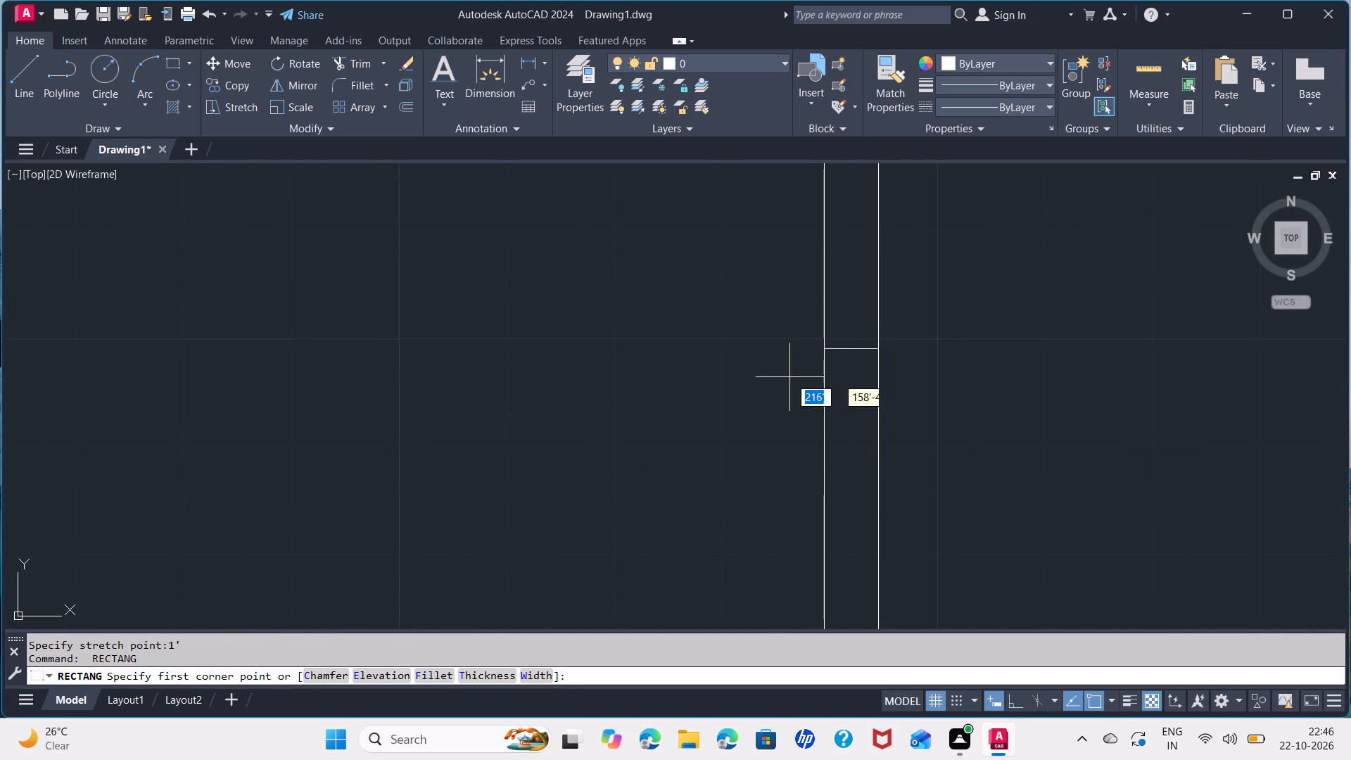
scroll(787, 381, down, 2)
middle_drag(793, 327, 790, 497)
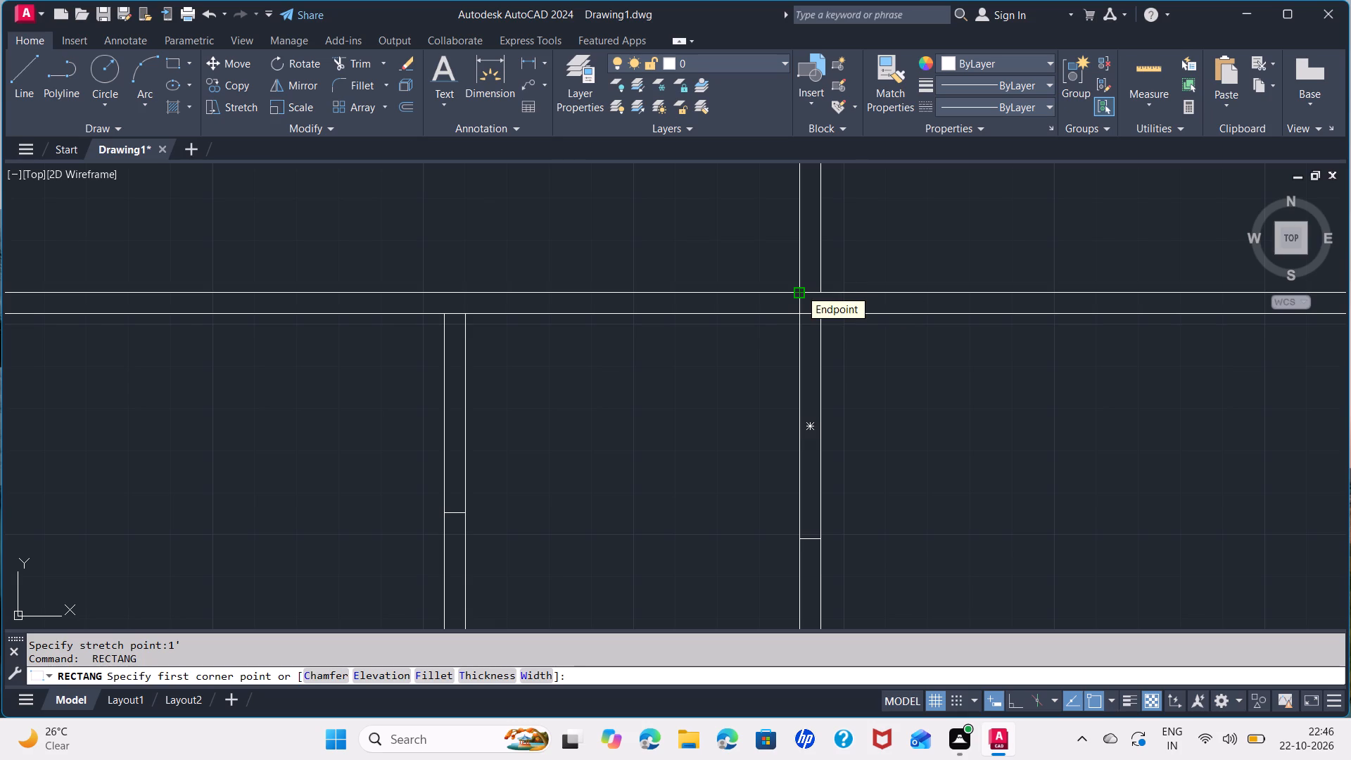
click(800, 289)
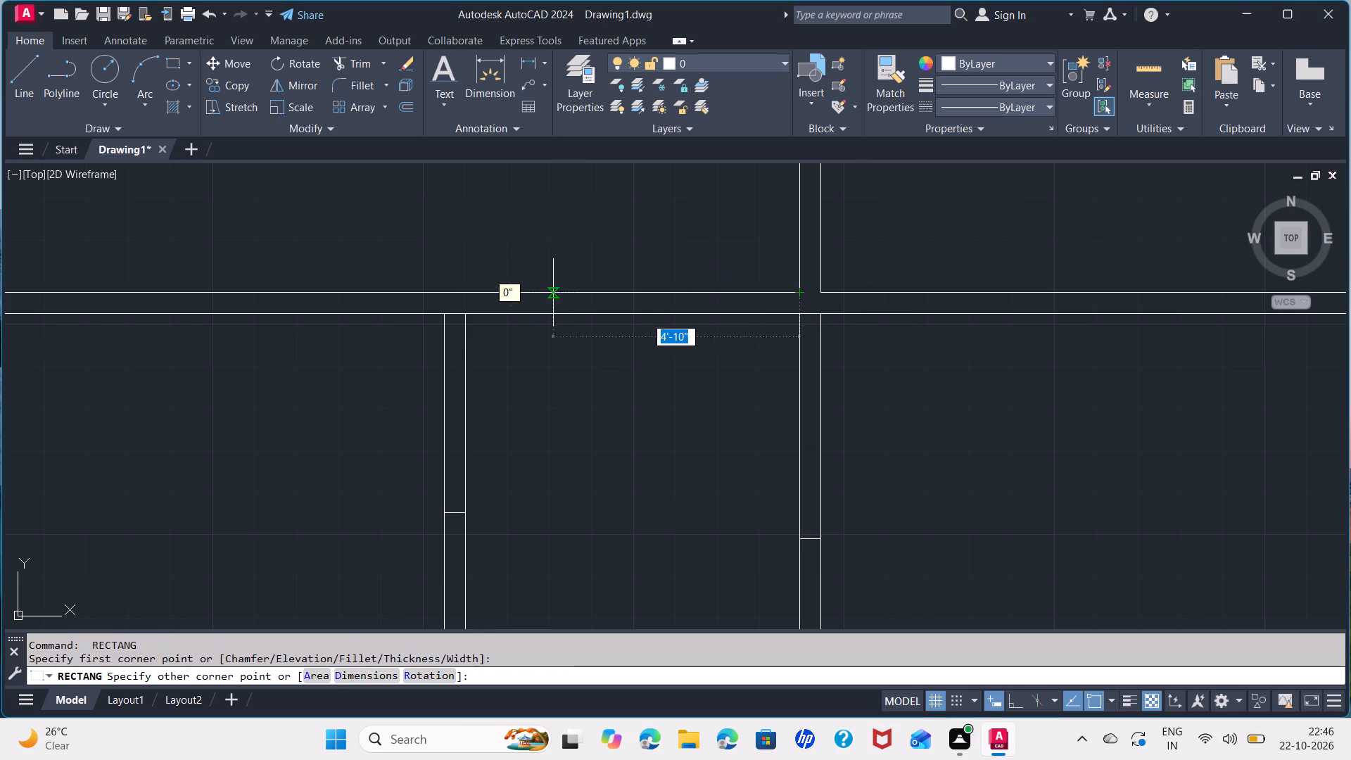
click(634, 310)
Draw an opening rectangle about 2'-8" long in the upper partition, running north from its junction with the central horizontal wall.
middle_drag(732, 388, 550, 469)
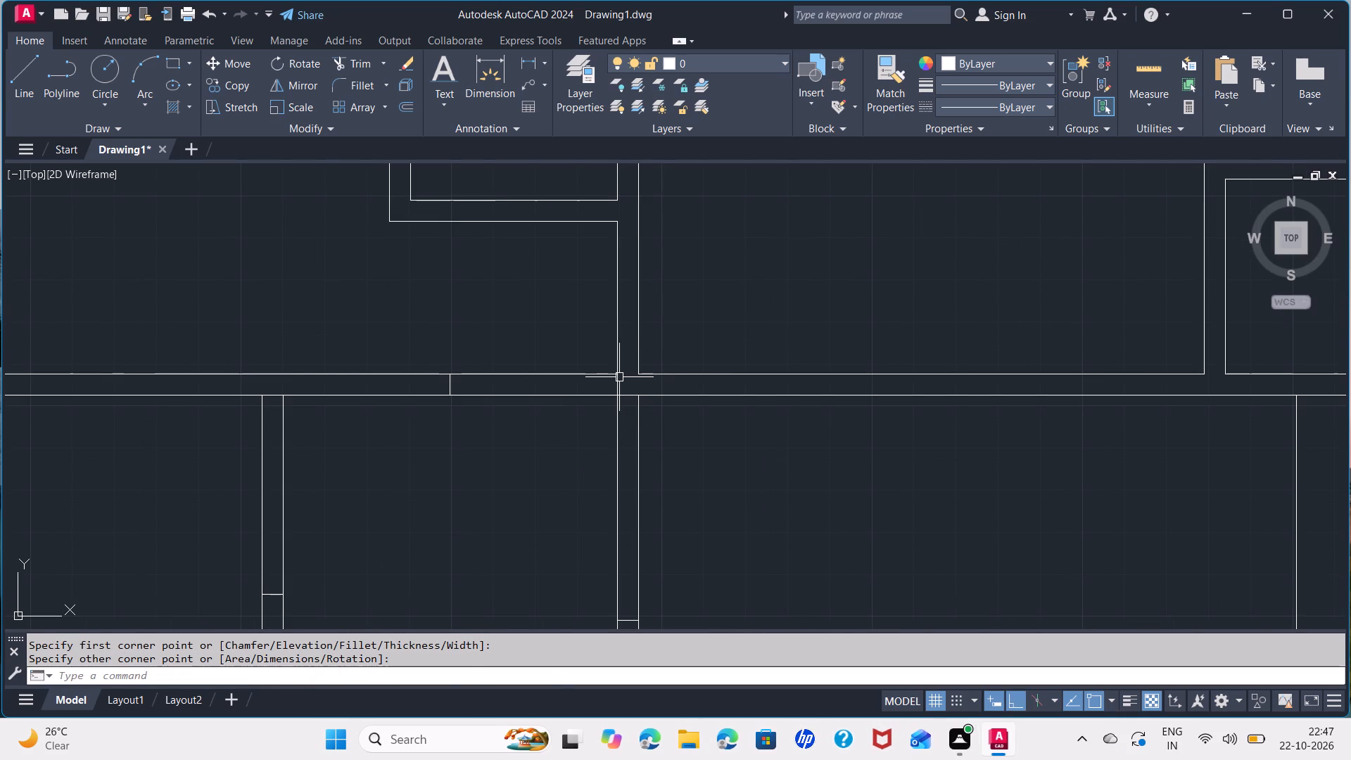
key(space)
click(616, 374)
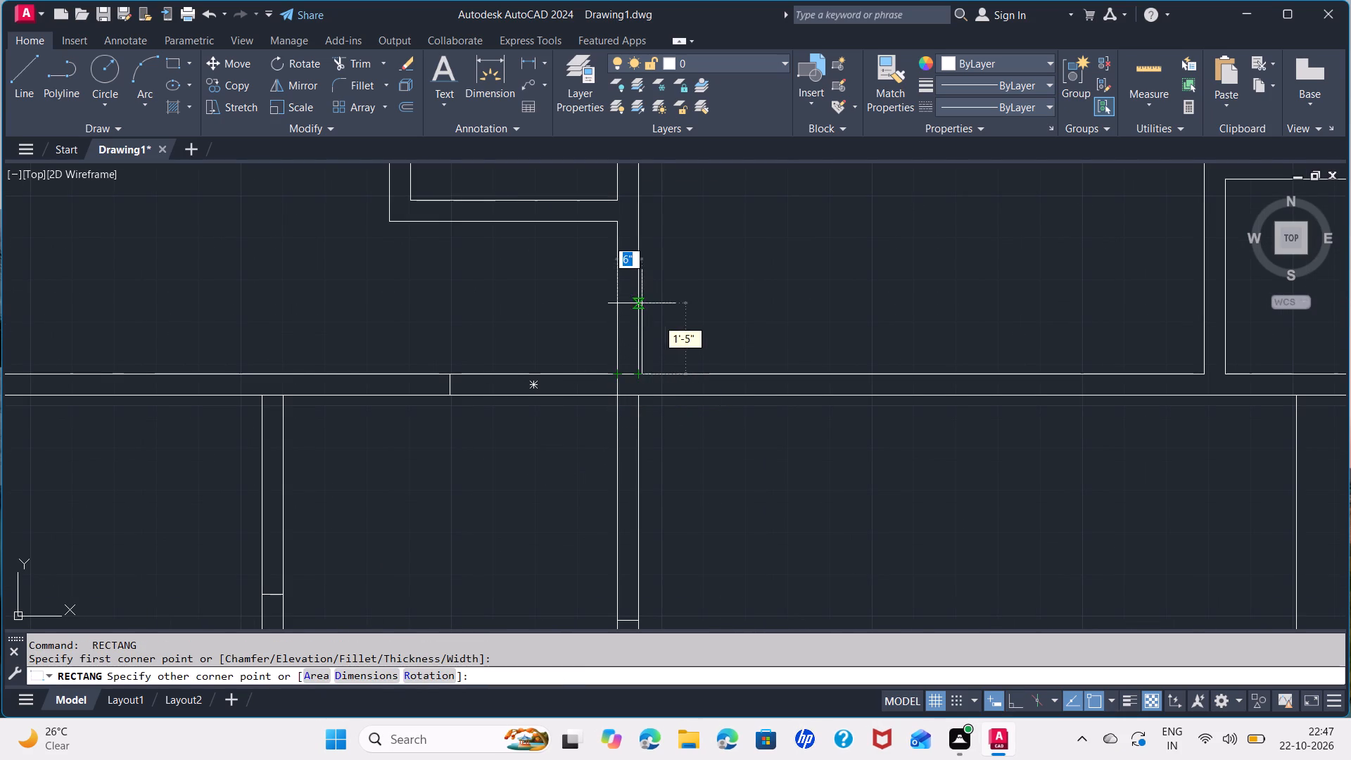
click(638, 239)
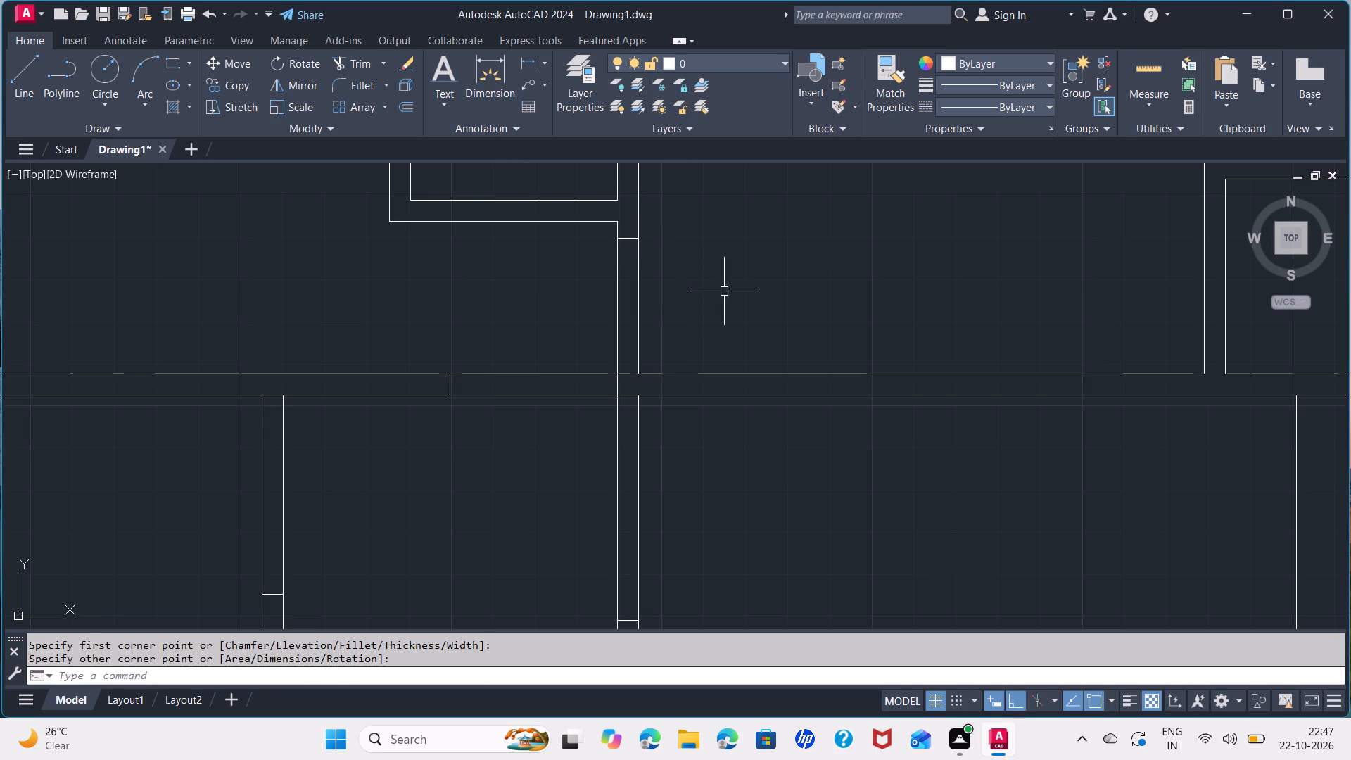
Stretch that rectangle's north edge up to the outer face of the small room's L-shaped partition.
scroll(731, 291, down, 1)
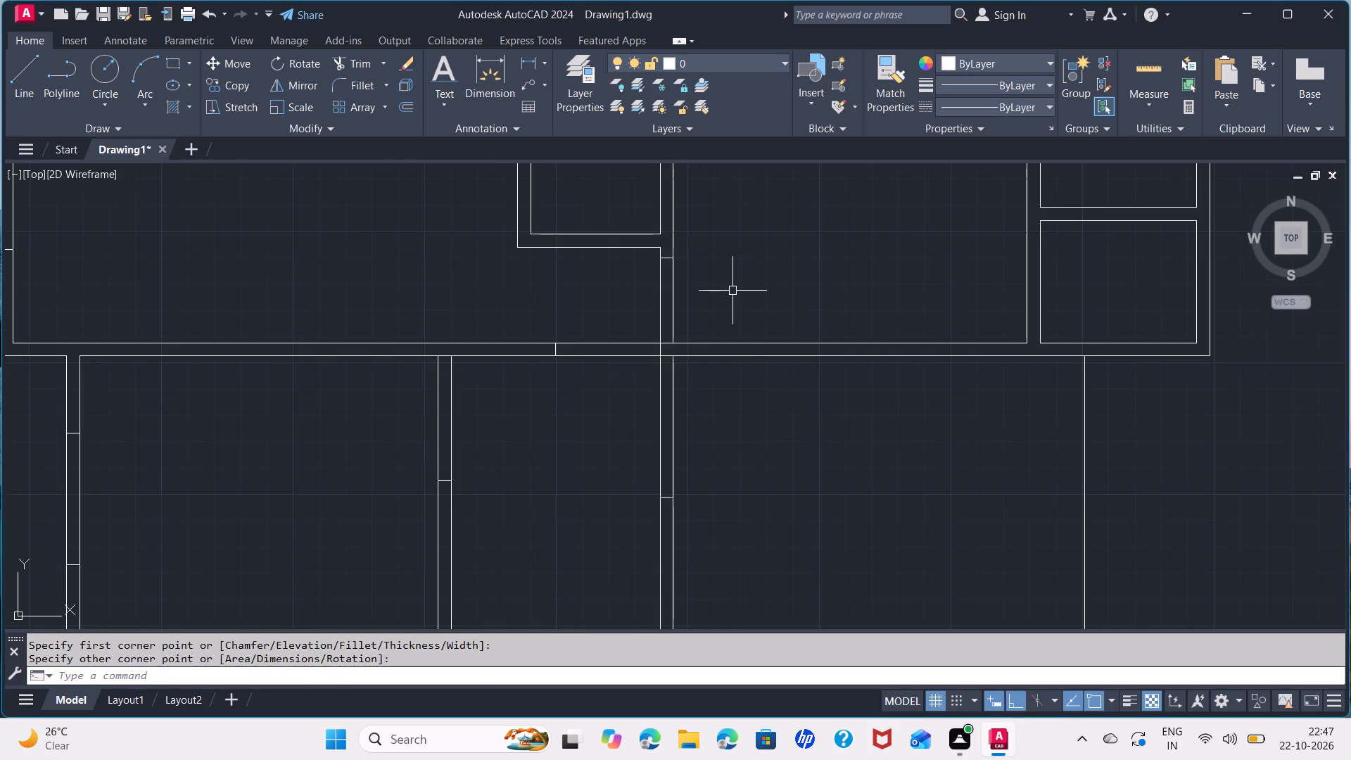
scroll(664, 262, up, 3)
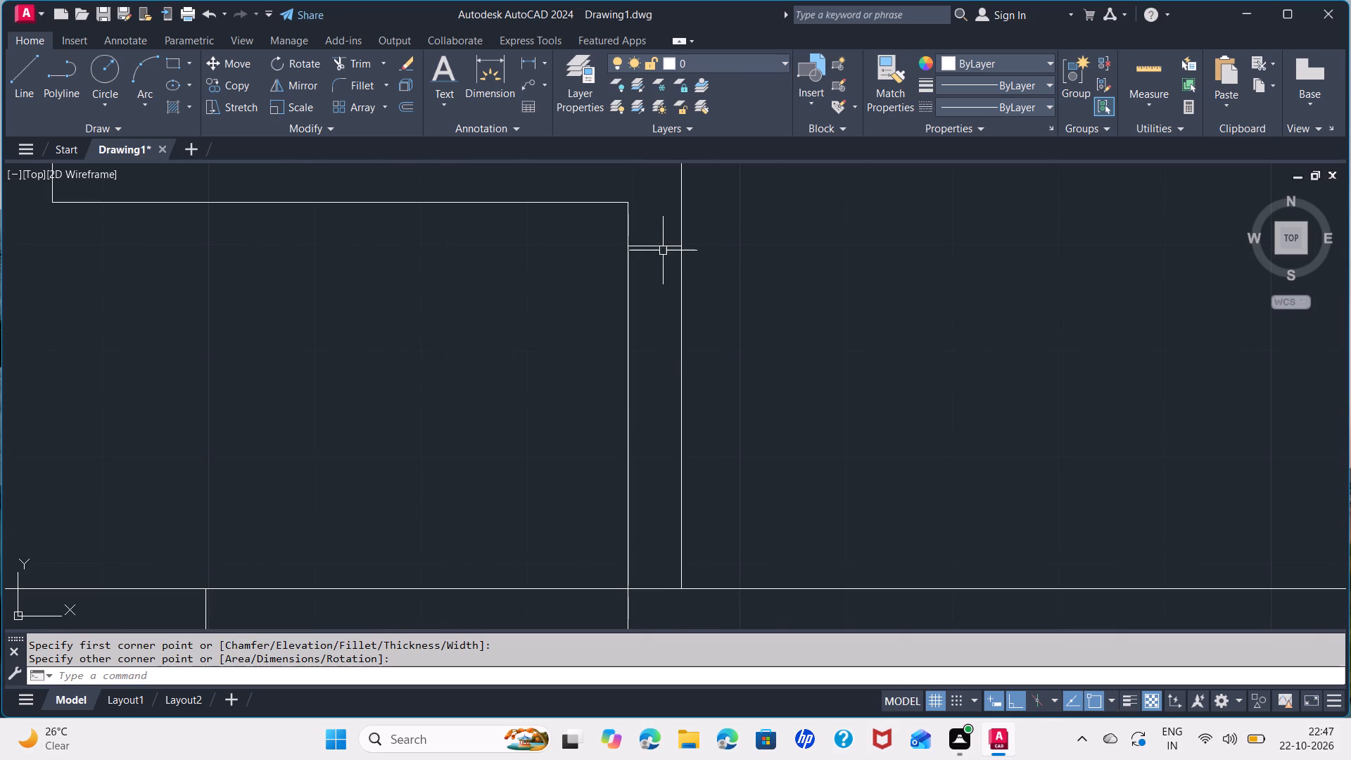
click(663, 251)
click(658, 248)
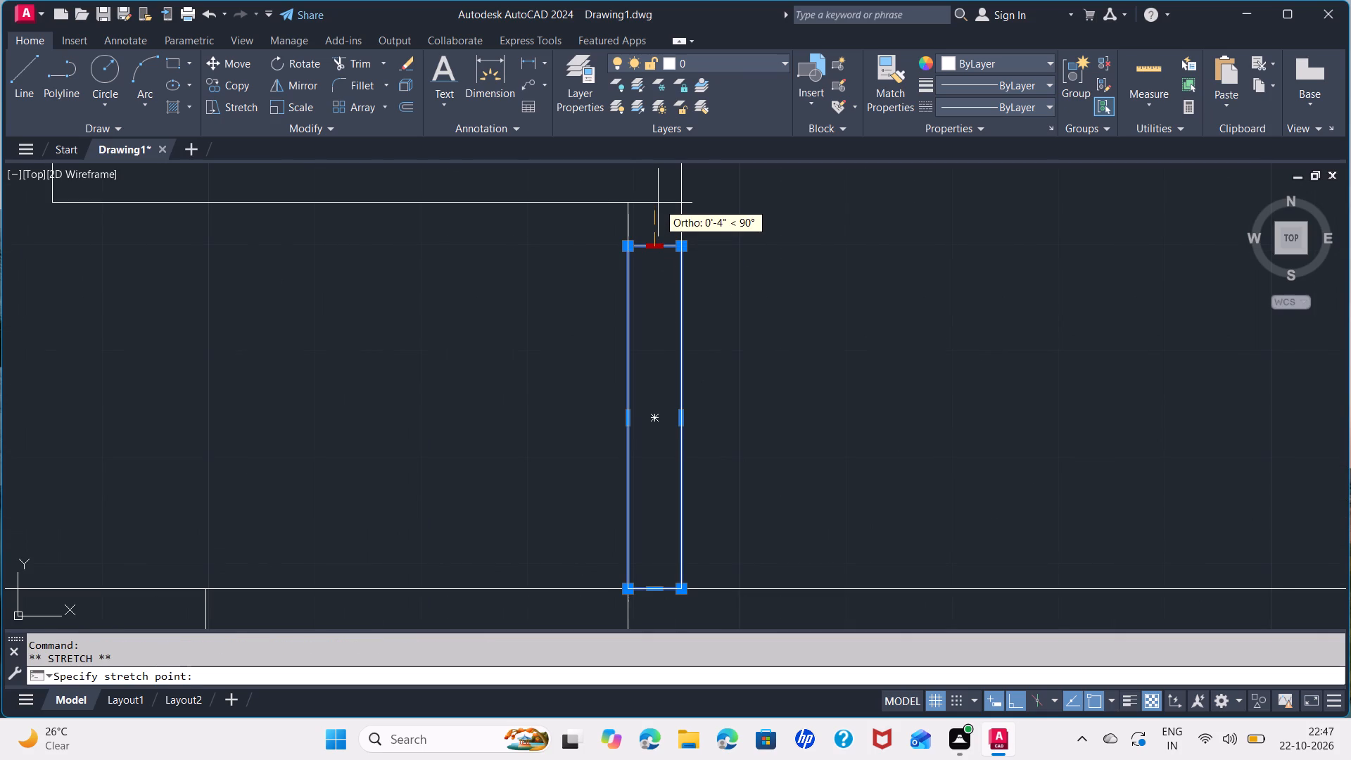
click(658, 203)
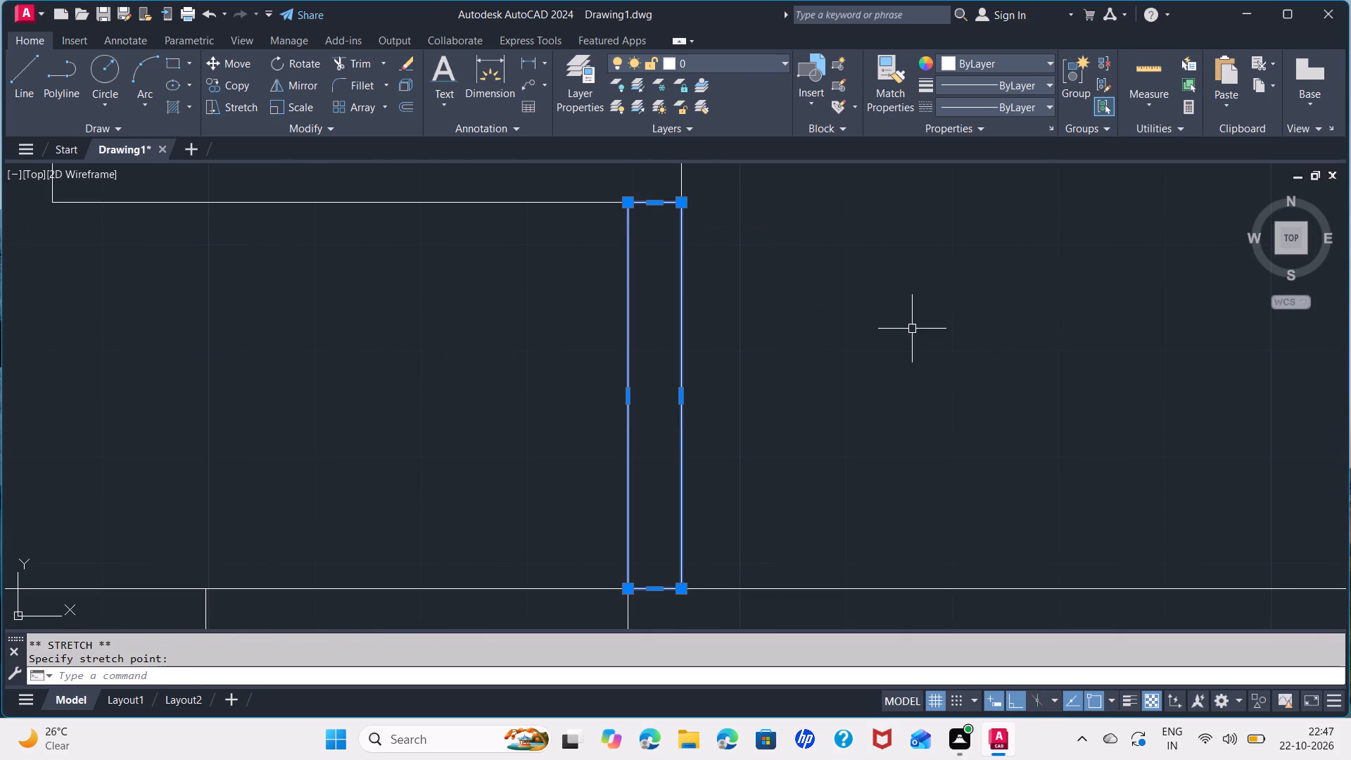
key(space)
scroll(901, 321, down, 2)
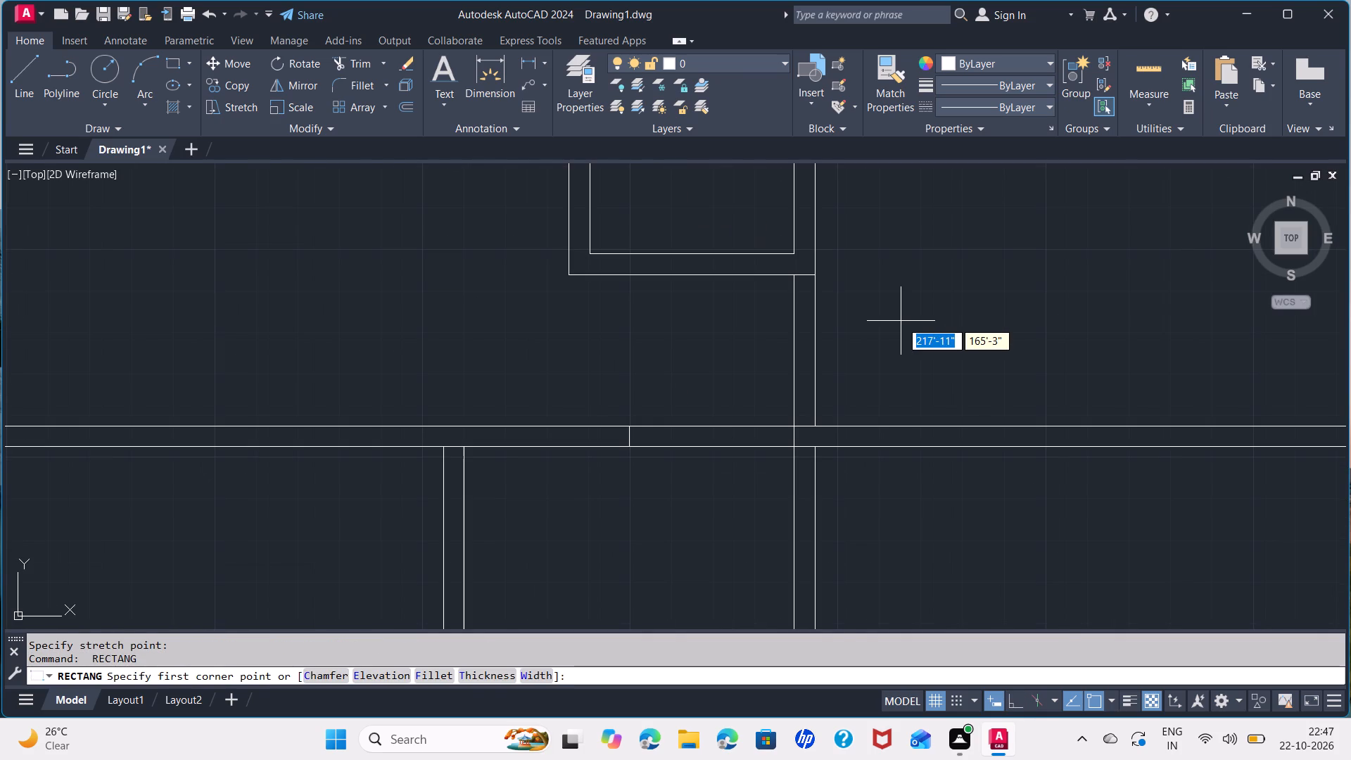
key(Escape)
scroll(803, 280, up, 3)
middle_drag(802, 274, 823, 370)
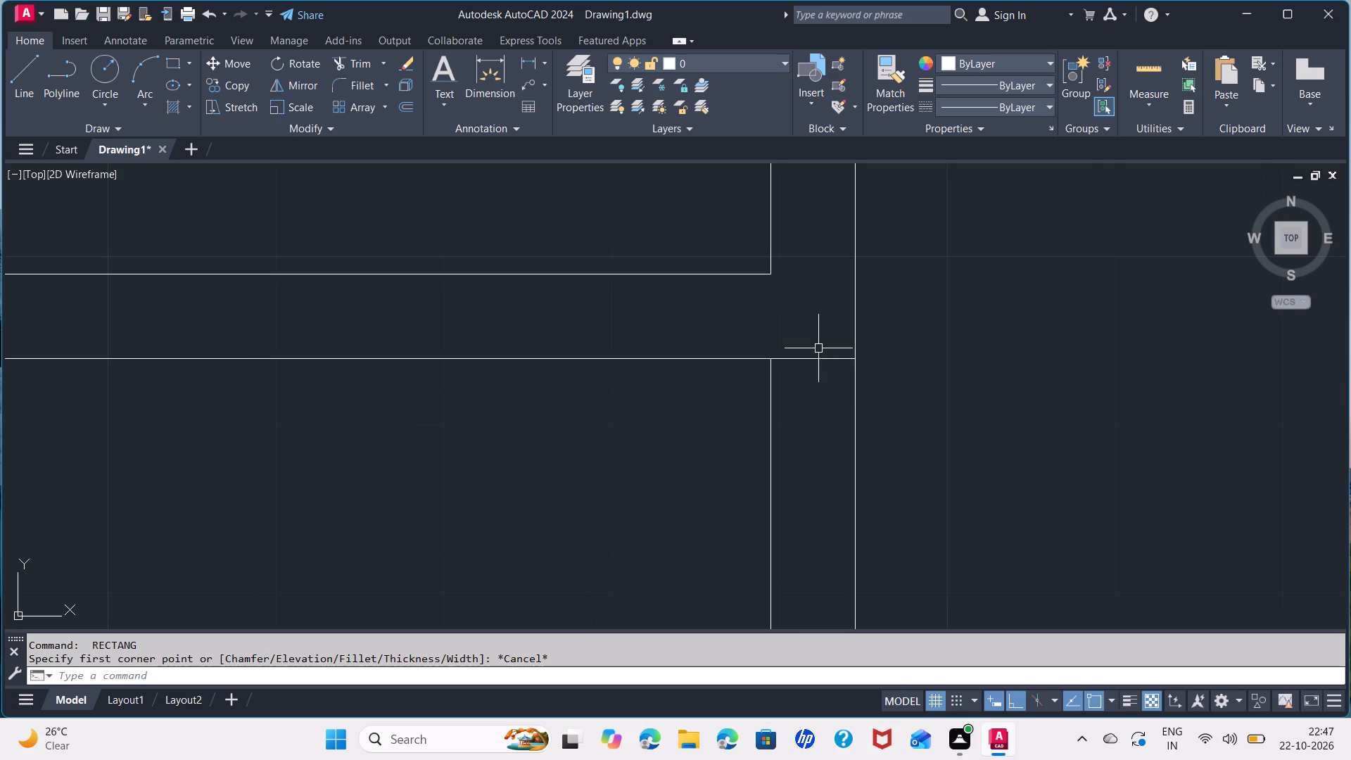
Draw a 5" wide opening rectangle about 2'-11" long at the south end of the lower small east room's west wall.
scroll(808, 373, down, 3)
scroll(806, 436, down, 2)
middle_drag(799, 475, 699, 433)
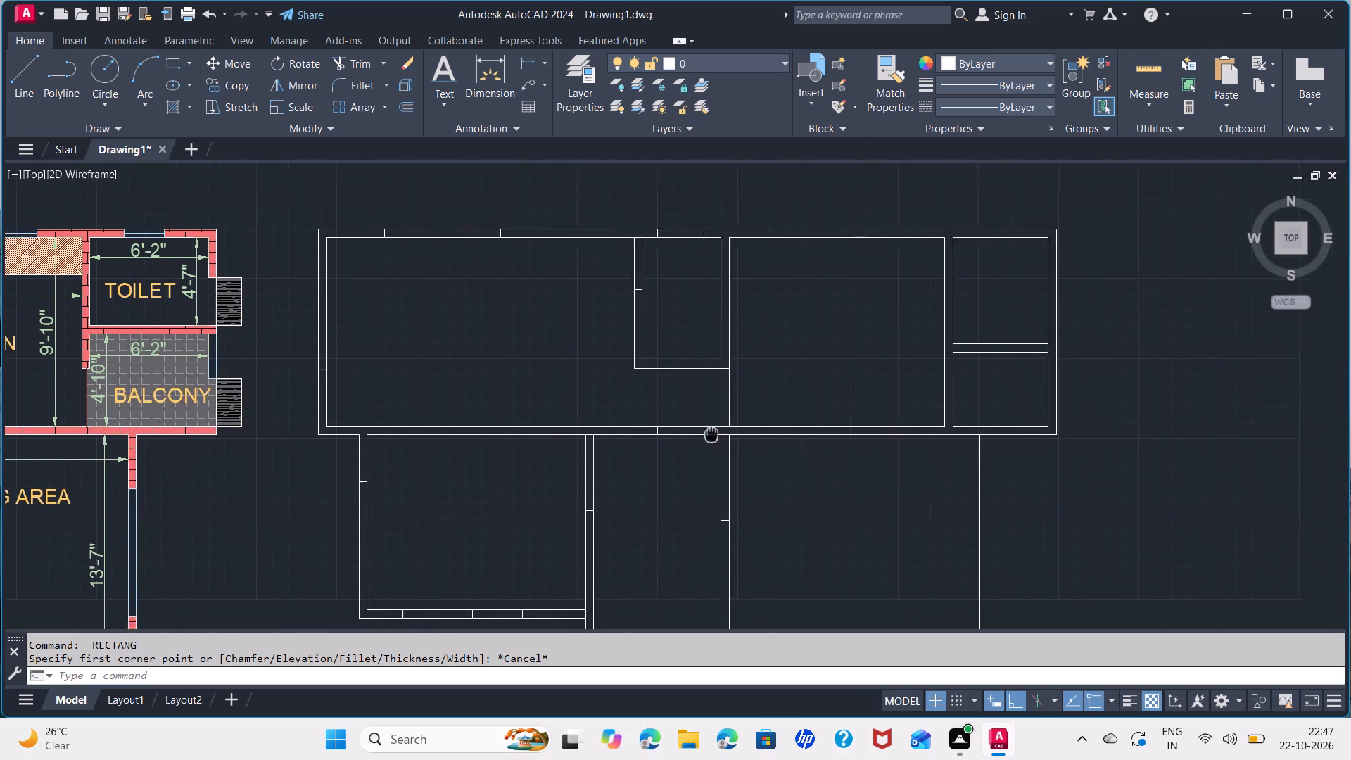
middle_drag(699, 433, 695, 433)
scroll(896, 417, up, 1)
middle_drag(896, 417, 657, 458)
scroll(735, 426, up, 2)
key(space)
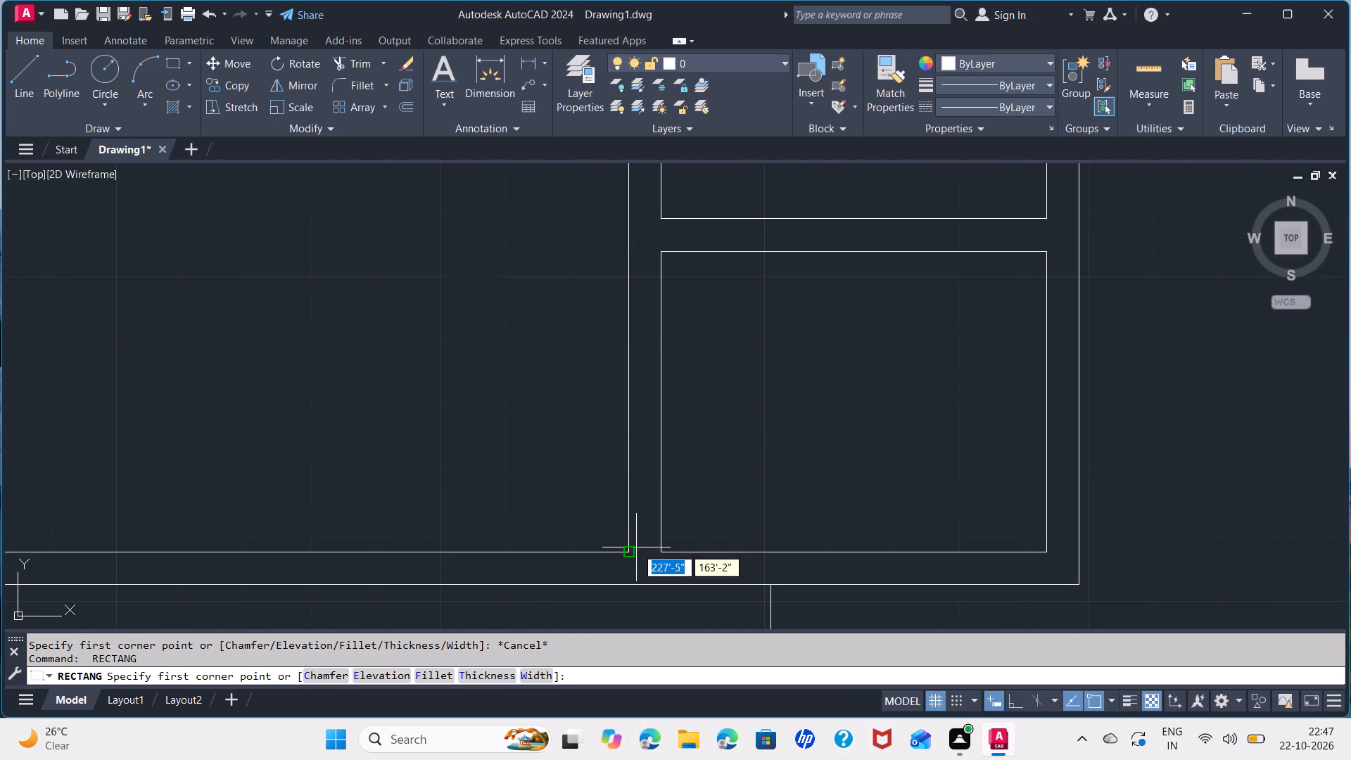
click(633, 550)
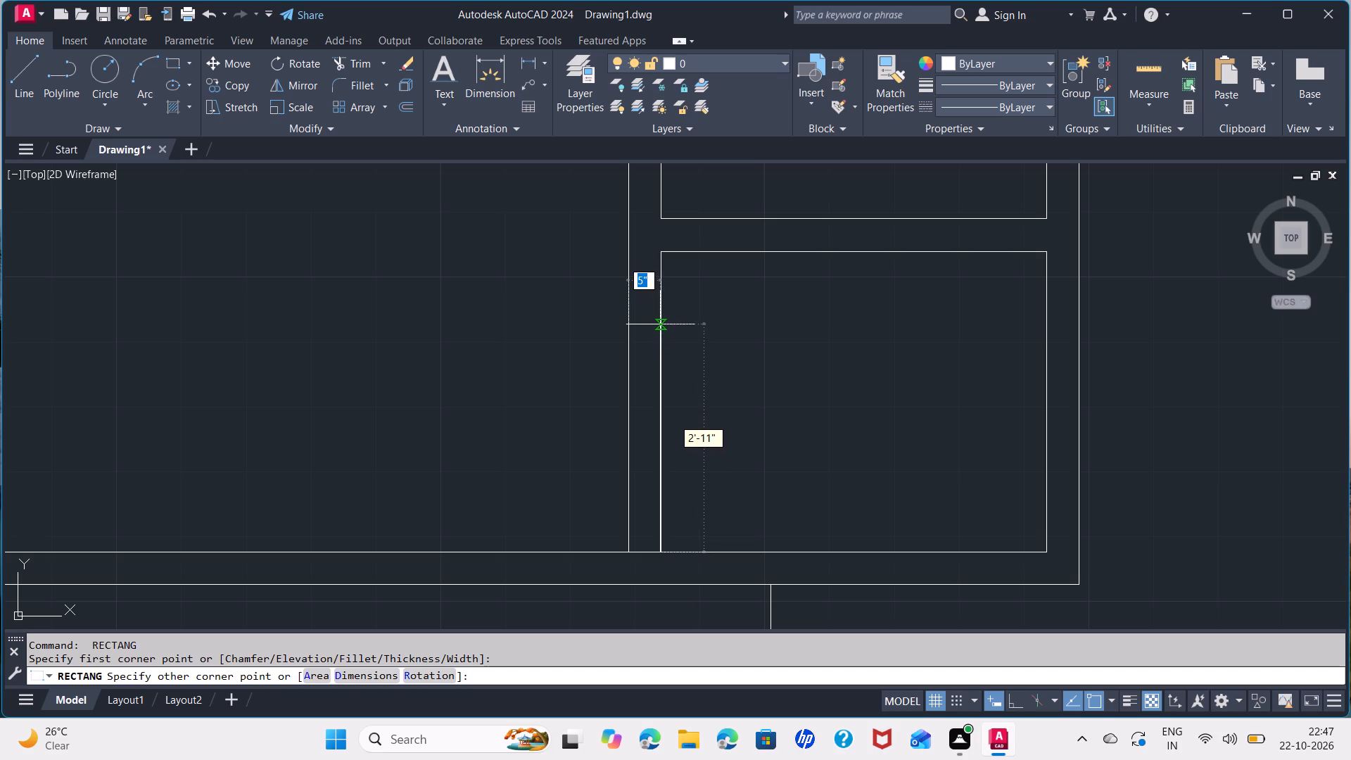
click(660, 323)
Draw a 5" deep opening rectangle about 3'-1" long at the west end of the wall between the two small east rooms.
middle_drag(894, 334, 681, 460)
key(space)
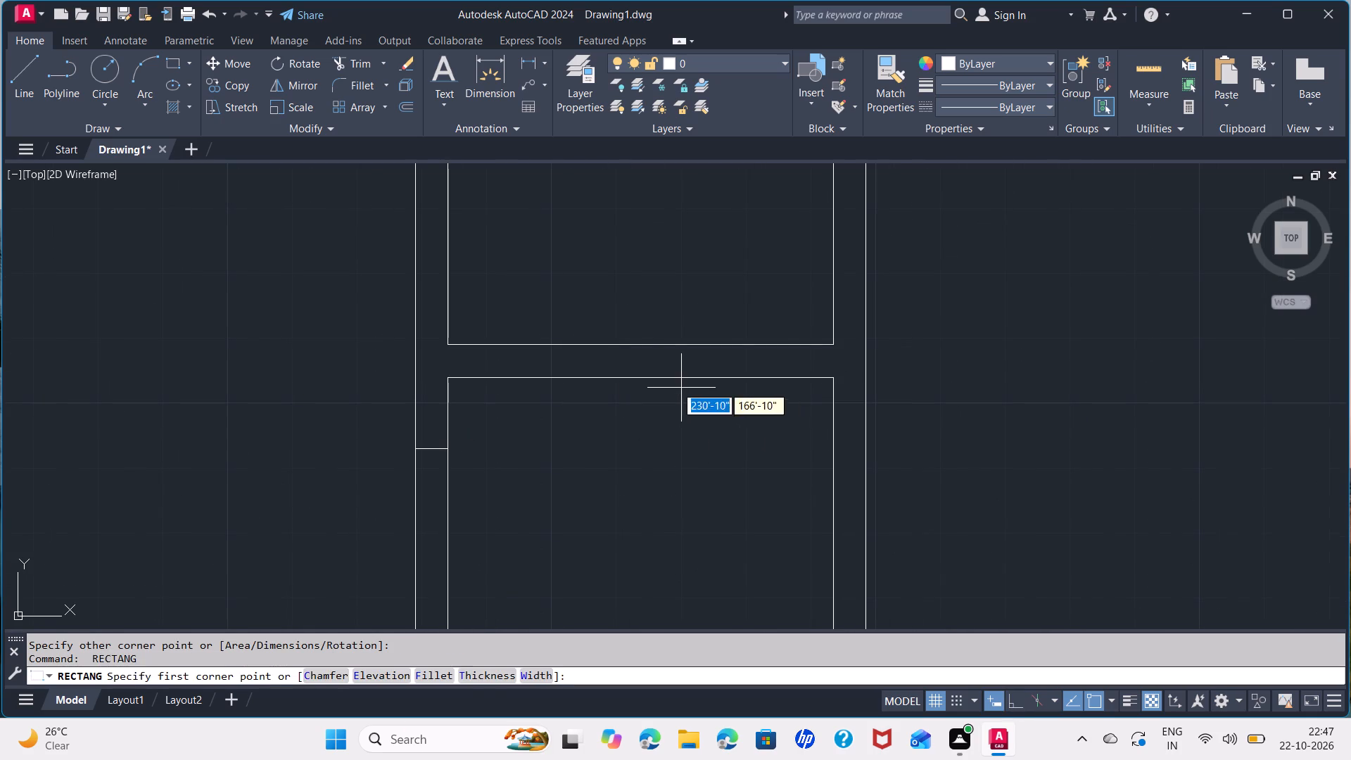
click(447, 346)
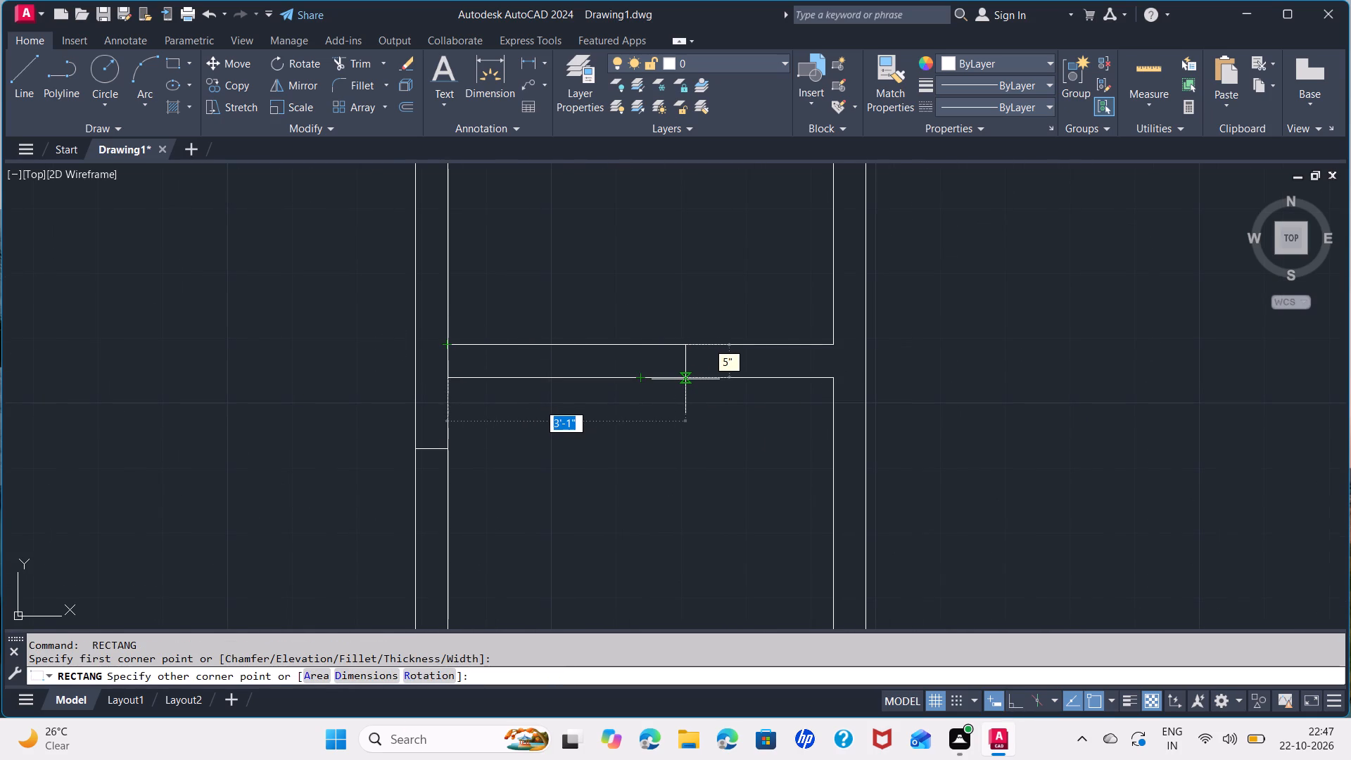
click(685, 379)
Draw a 5" deep opening rectangle about 5'-10" long in the north wall of the large room east of the L-shaped partition.
scroll(611, 489, down, 3)
middle_drag(602, 528, 730, 434)
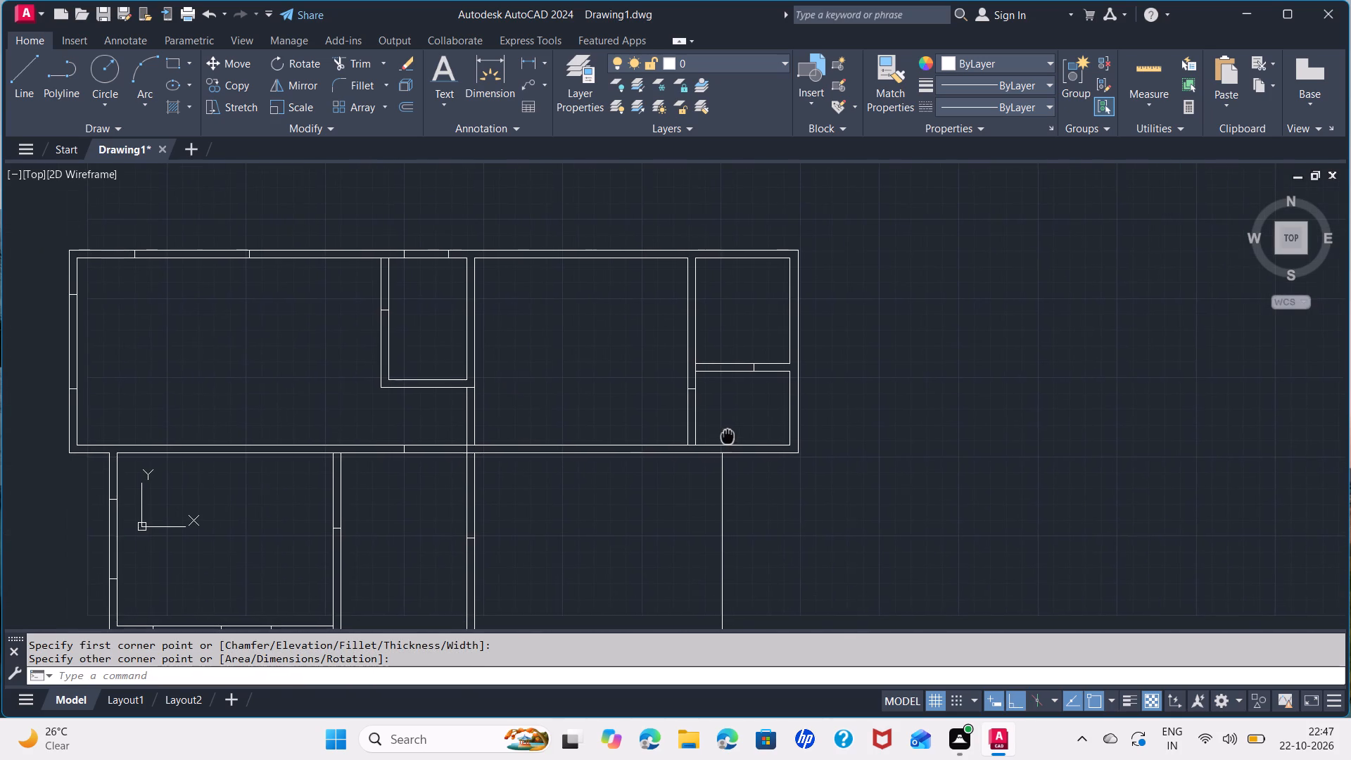
middle_drag(730, 434, 731, 433)
middle_drag(732, 281, 749, 437)
scroll(665, 403, up, 2)
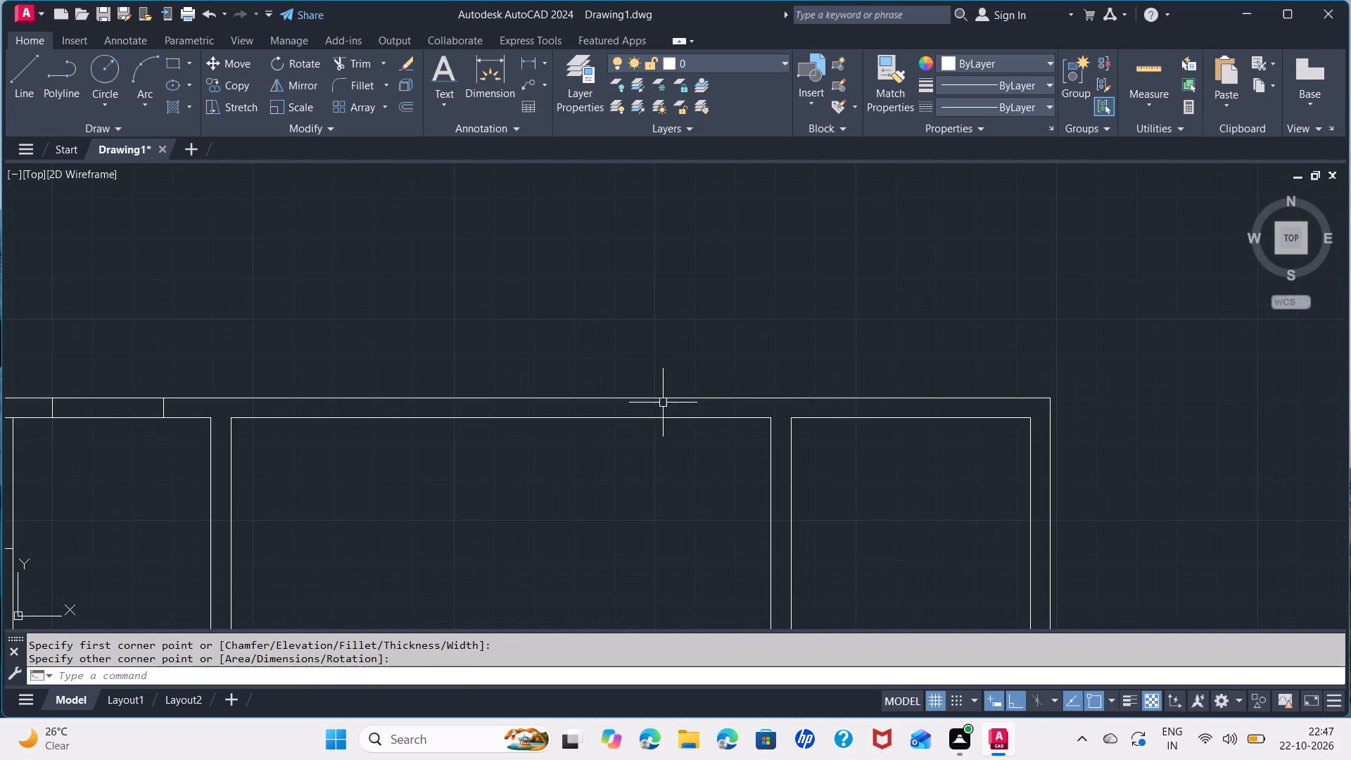
key(space)
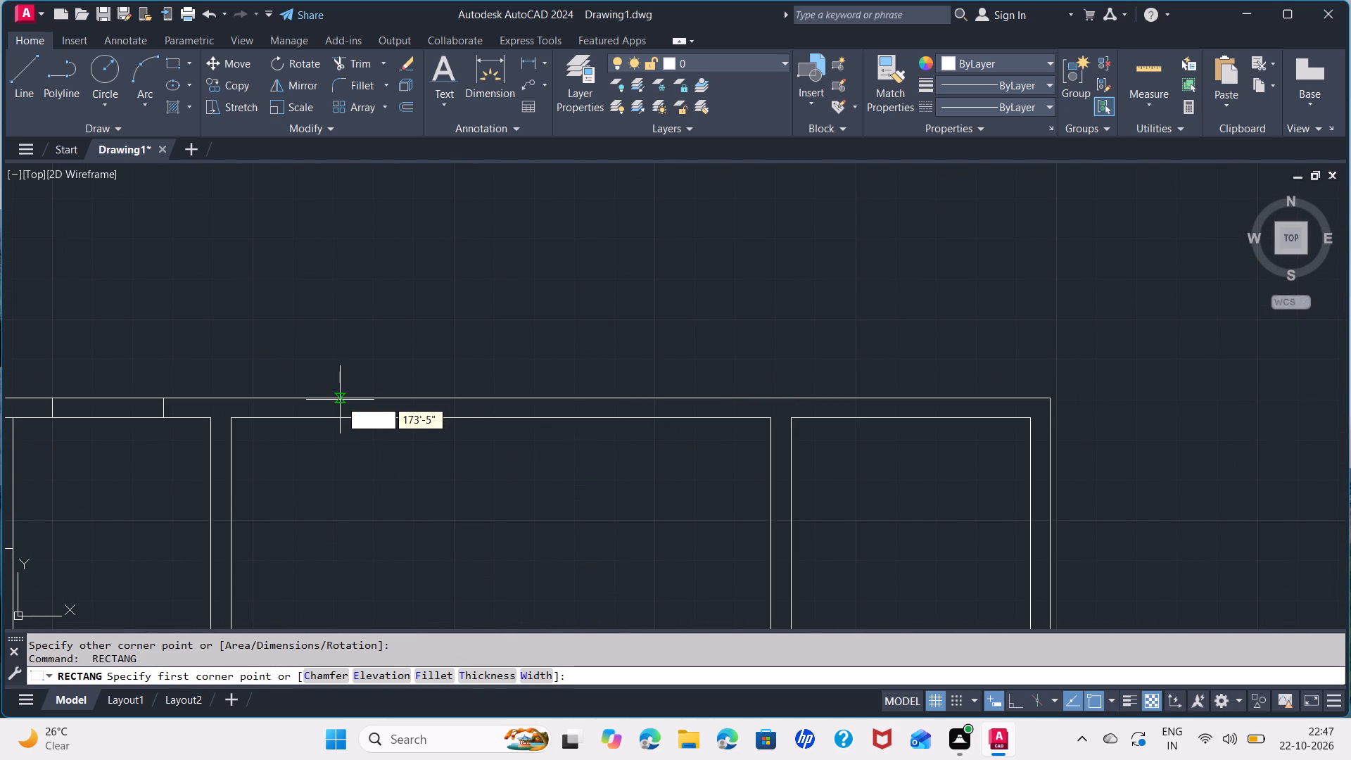
click(355, 398)
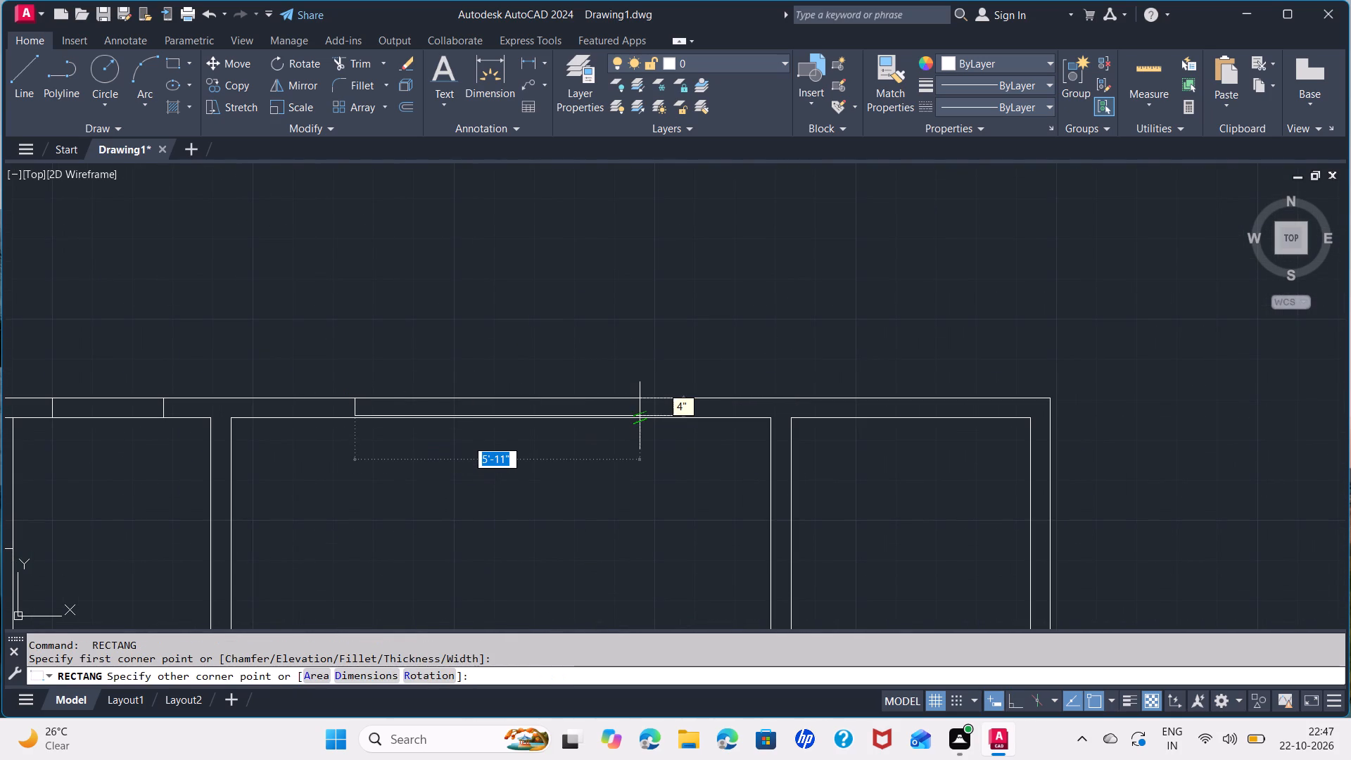
click(632, 418)
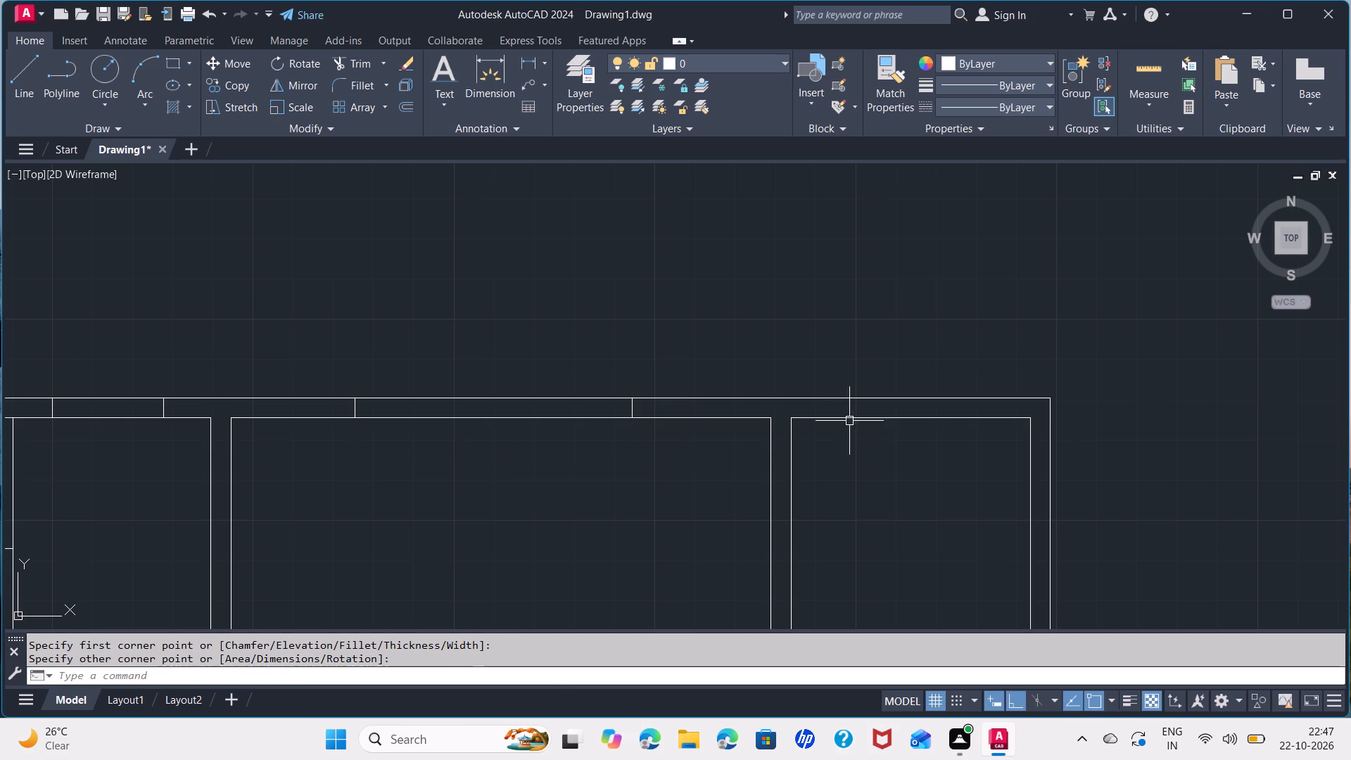
Draw a 5" deep opening rectangle about 2'-4" long in the north wall of the upper small east room.
key(space)
click(861, 398)
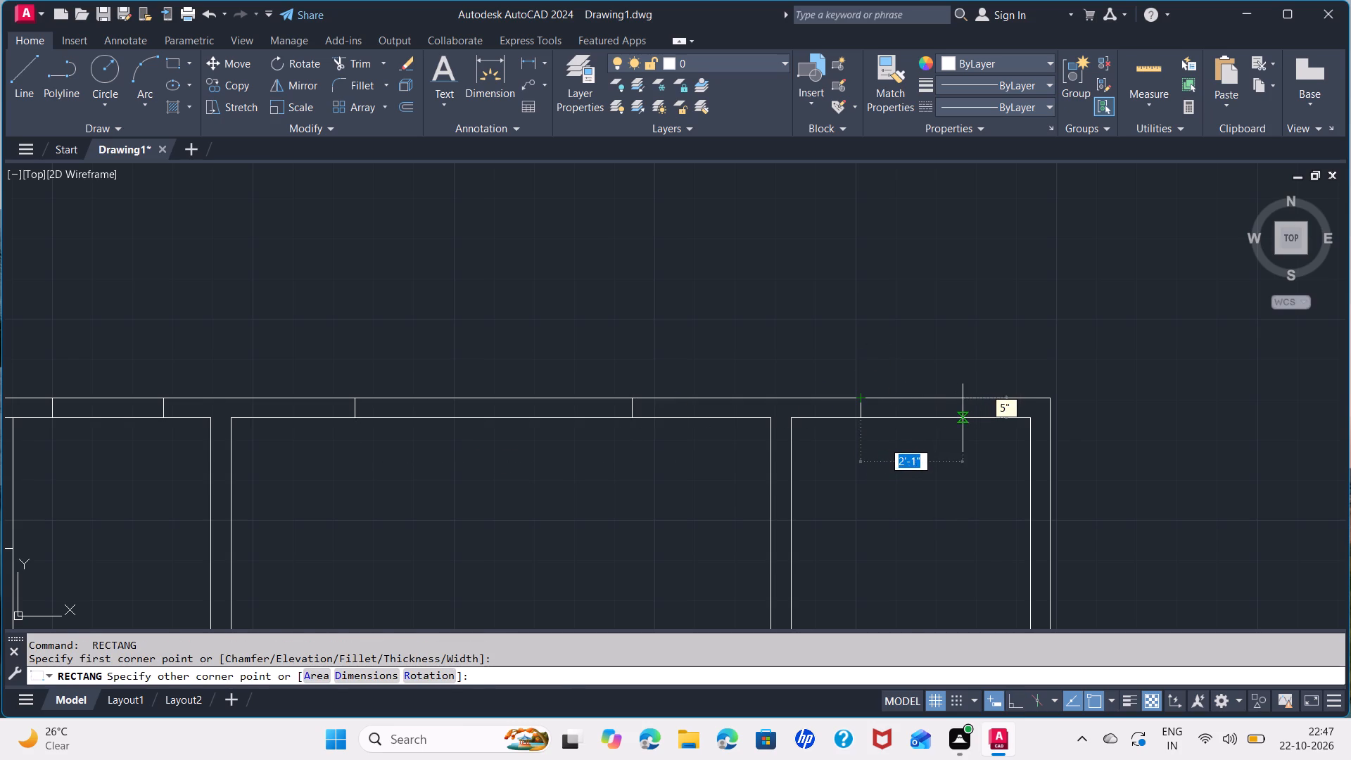
click(975, 418)
Draw a 5" deep opening rectangle about 4'-1" long in the south wall of the narrow middle room.
scroll(888, 483, down, 2)
middle_drag(876, 513, 889, 393)
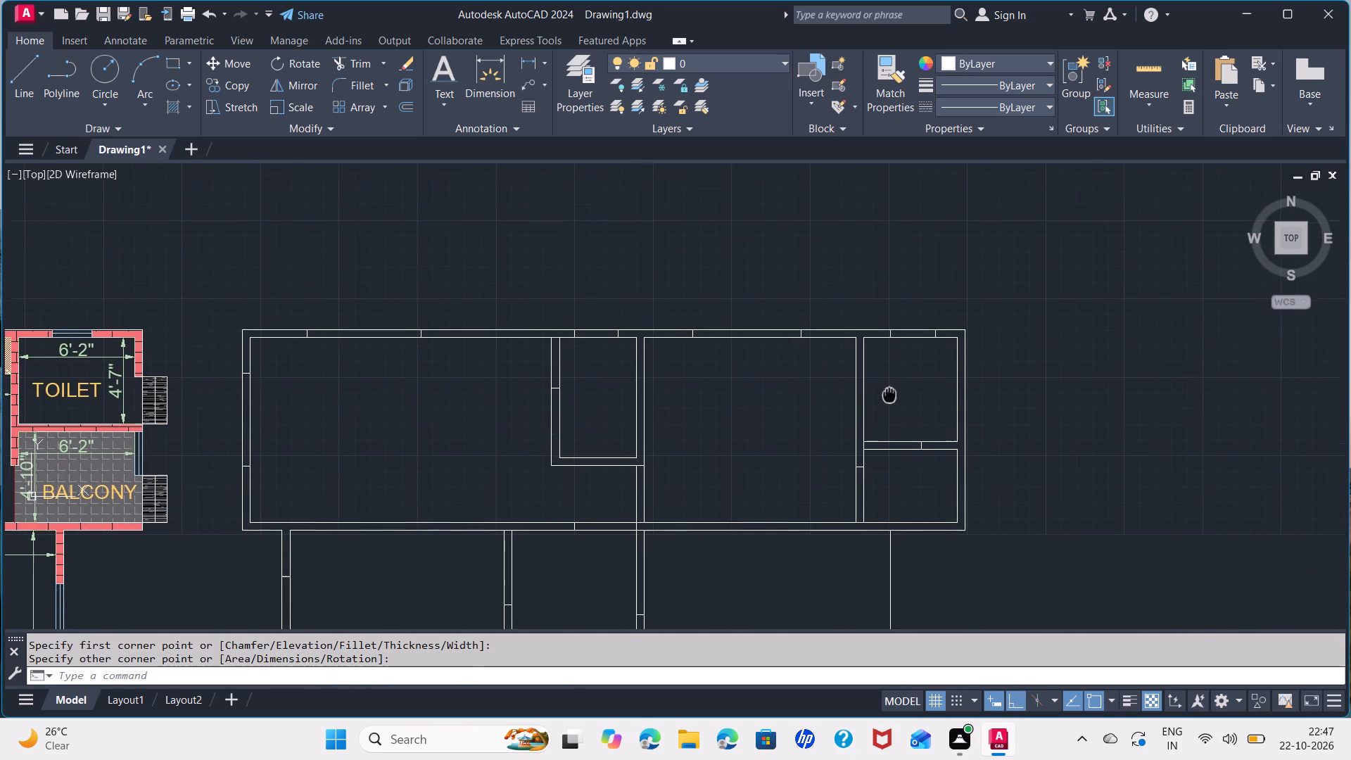
middle_drag(889, 393, 892, 388)
middle_drag(683, 564, 763, 270)
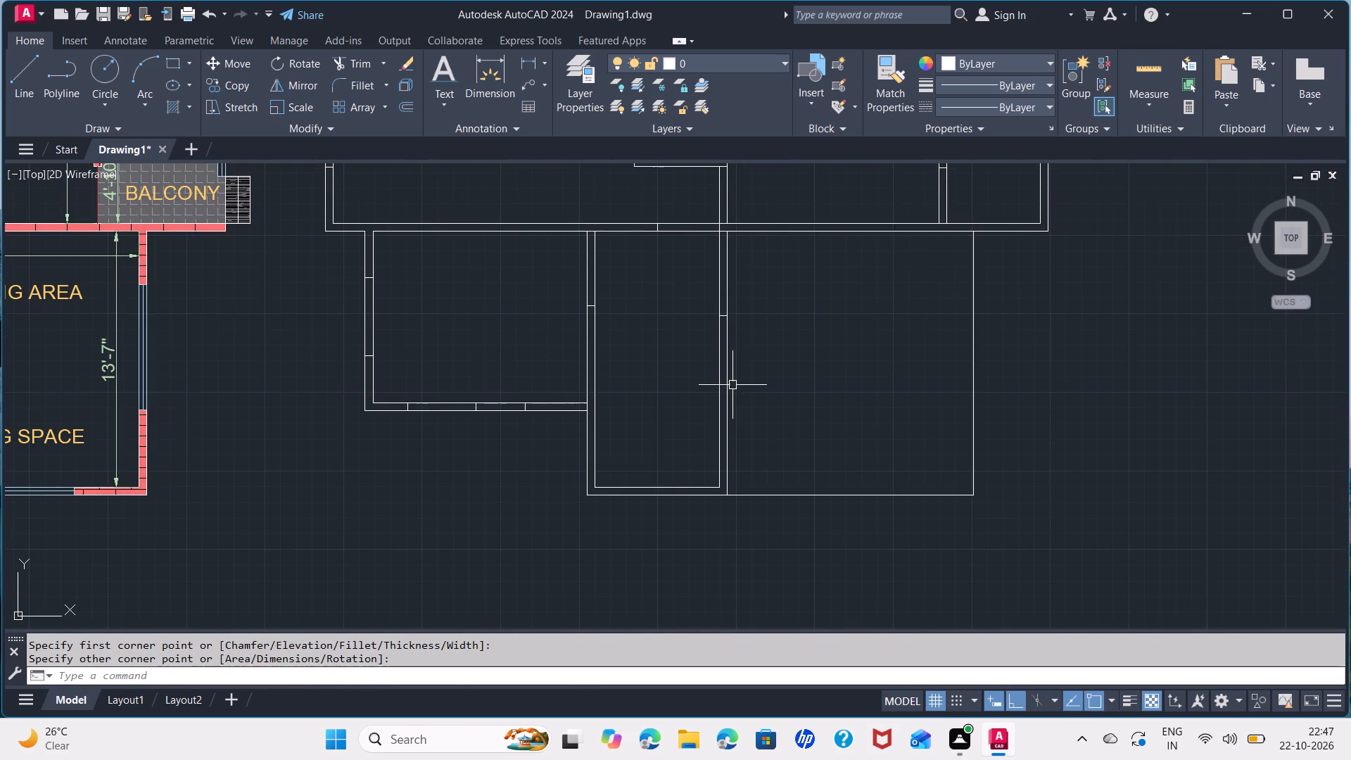
scroll(667, 476, up, 2)
key(space)
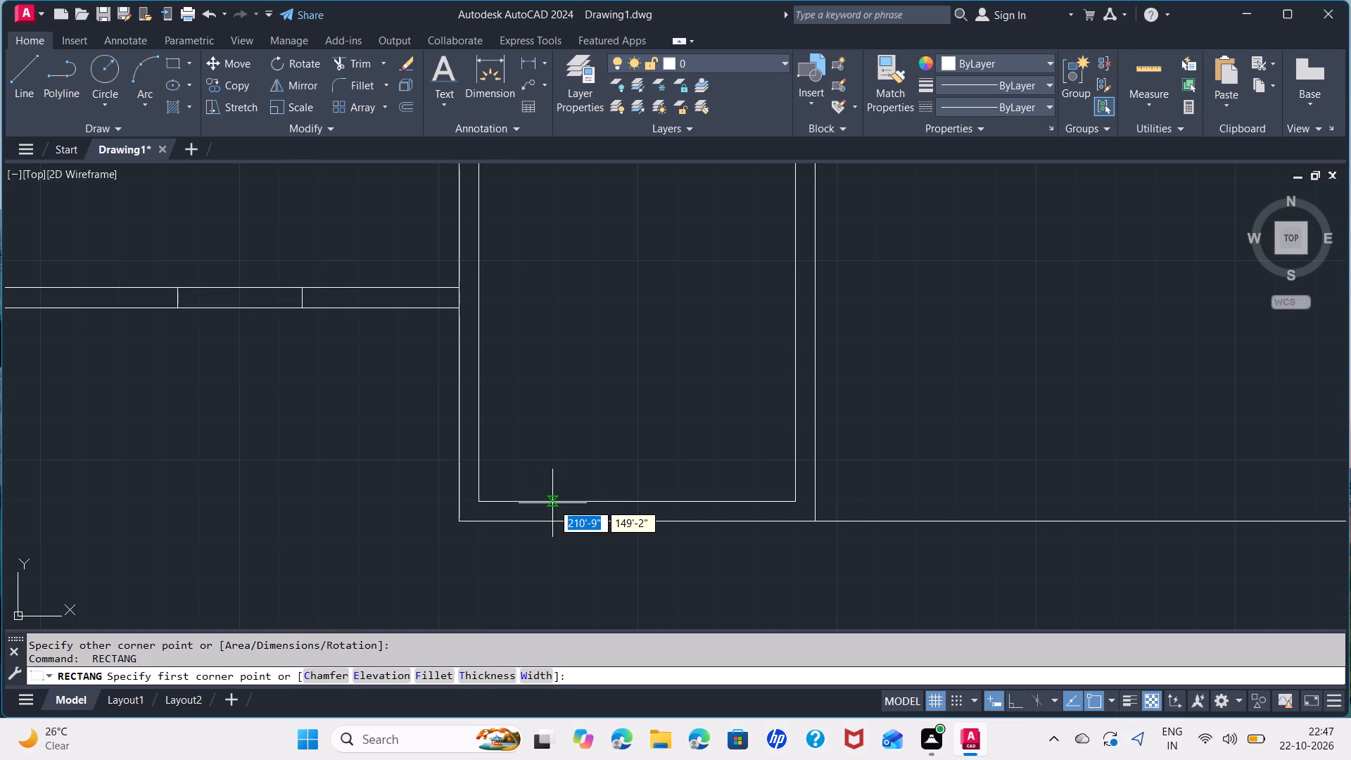
click(545, 501)
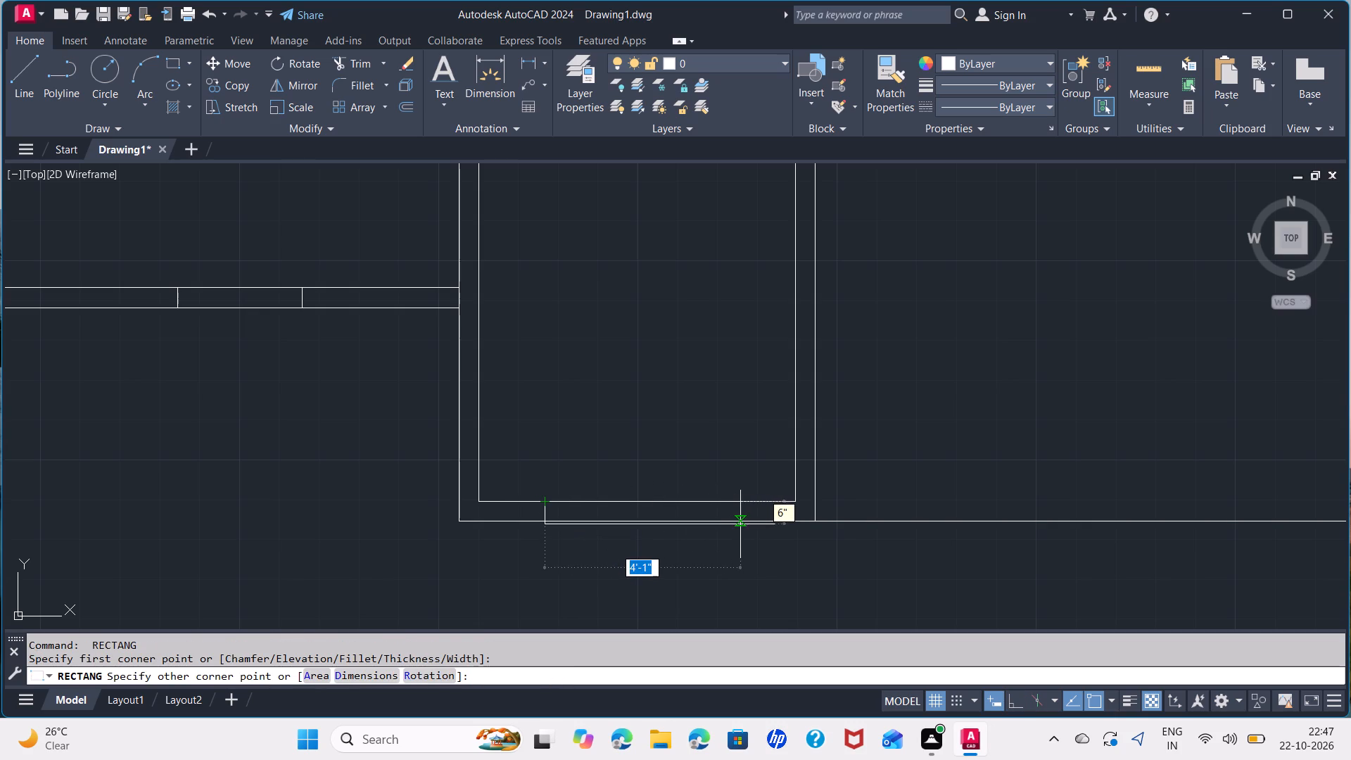
click(741, 520)
scroll(703, 308, down, 2)
middle_drag(697, 298, 794, 441)
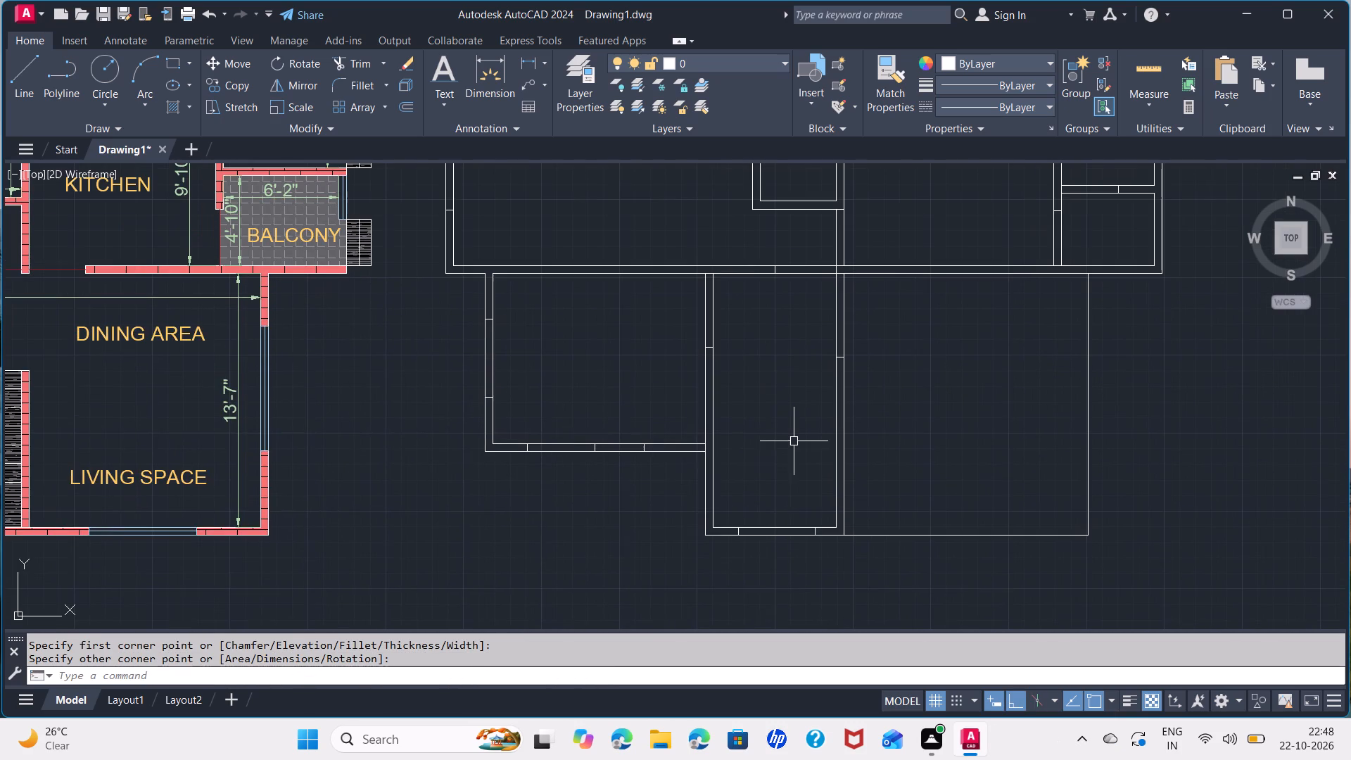
key(Escape)
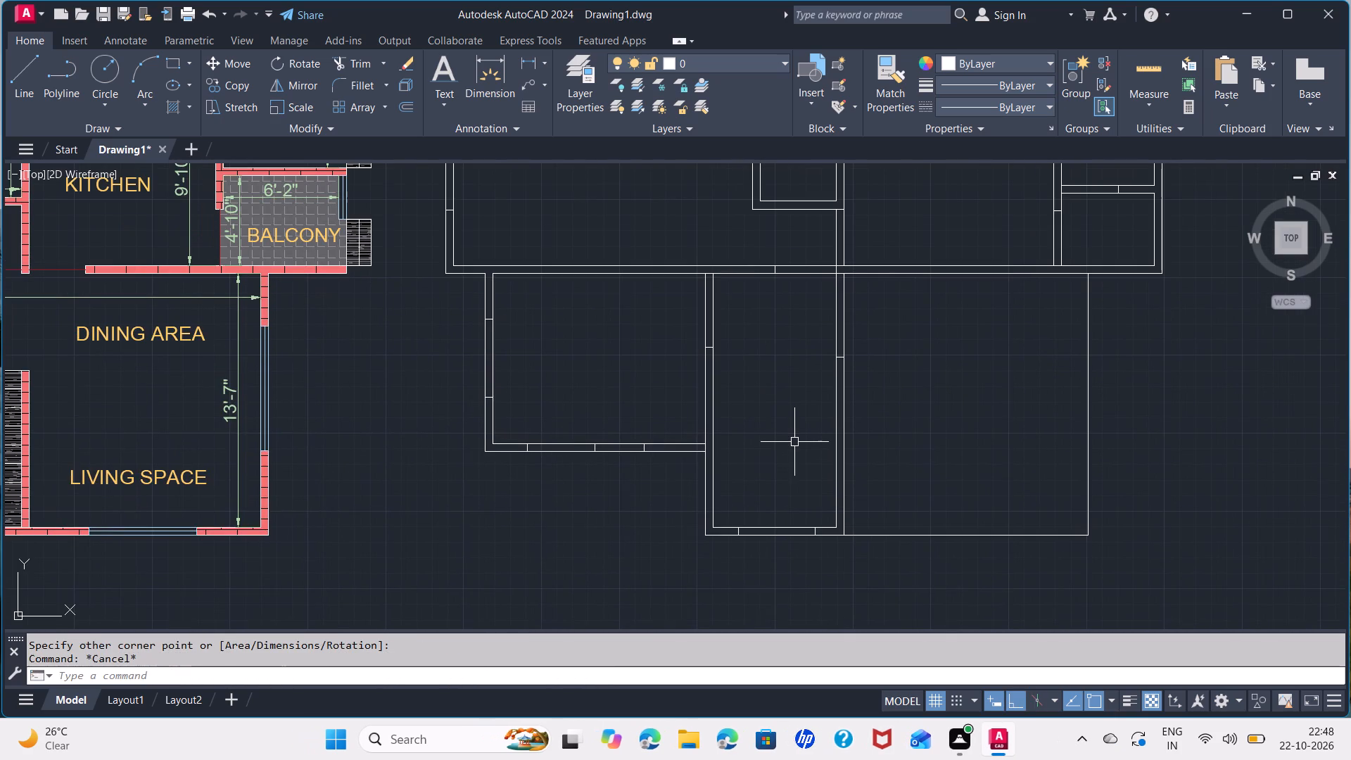
Trim out the openings at the north ends of both lower partitions, in the central horizontal wall, and below the L-shaped partition.
text(TR)
key(space)
click(679, 311)
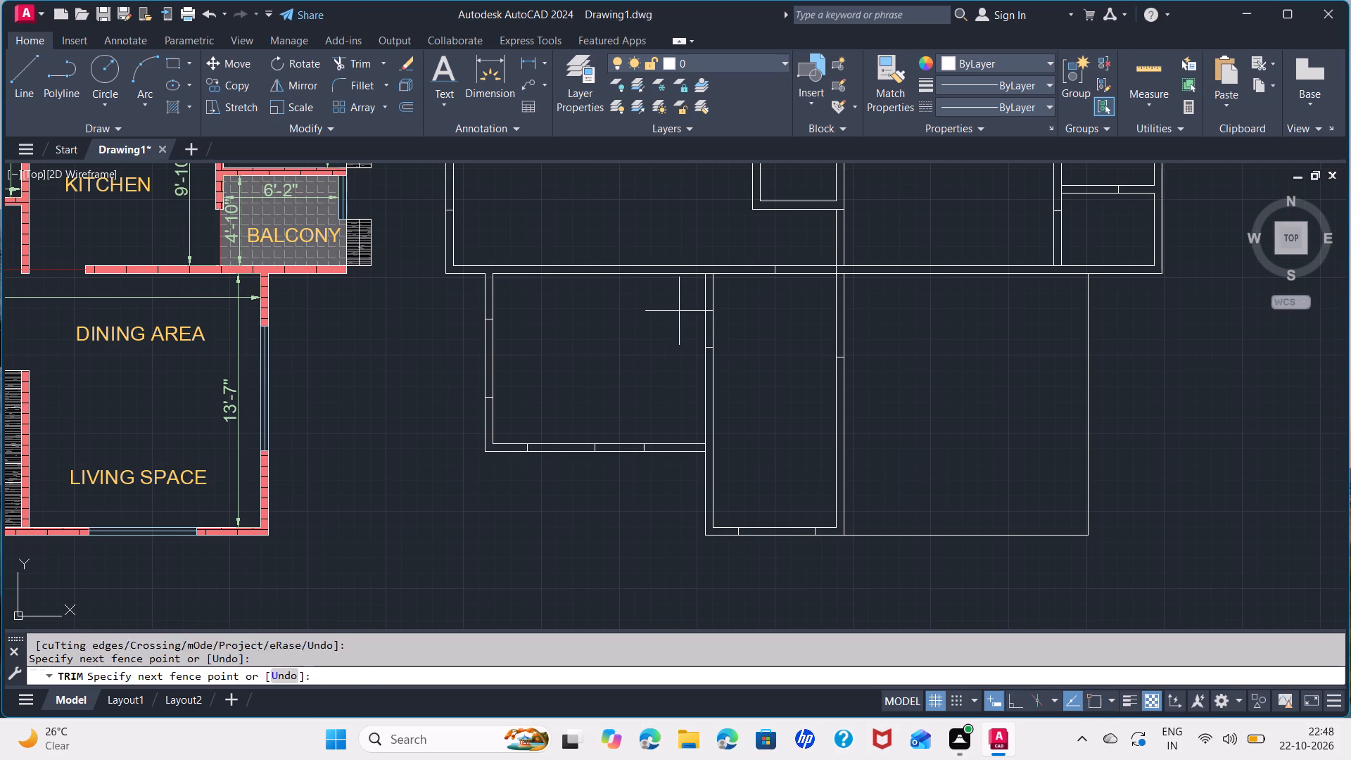
click(901, 331)
drag(808, 251, 812, 262)
click(813, 351)
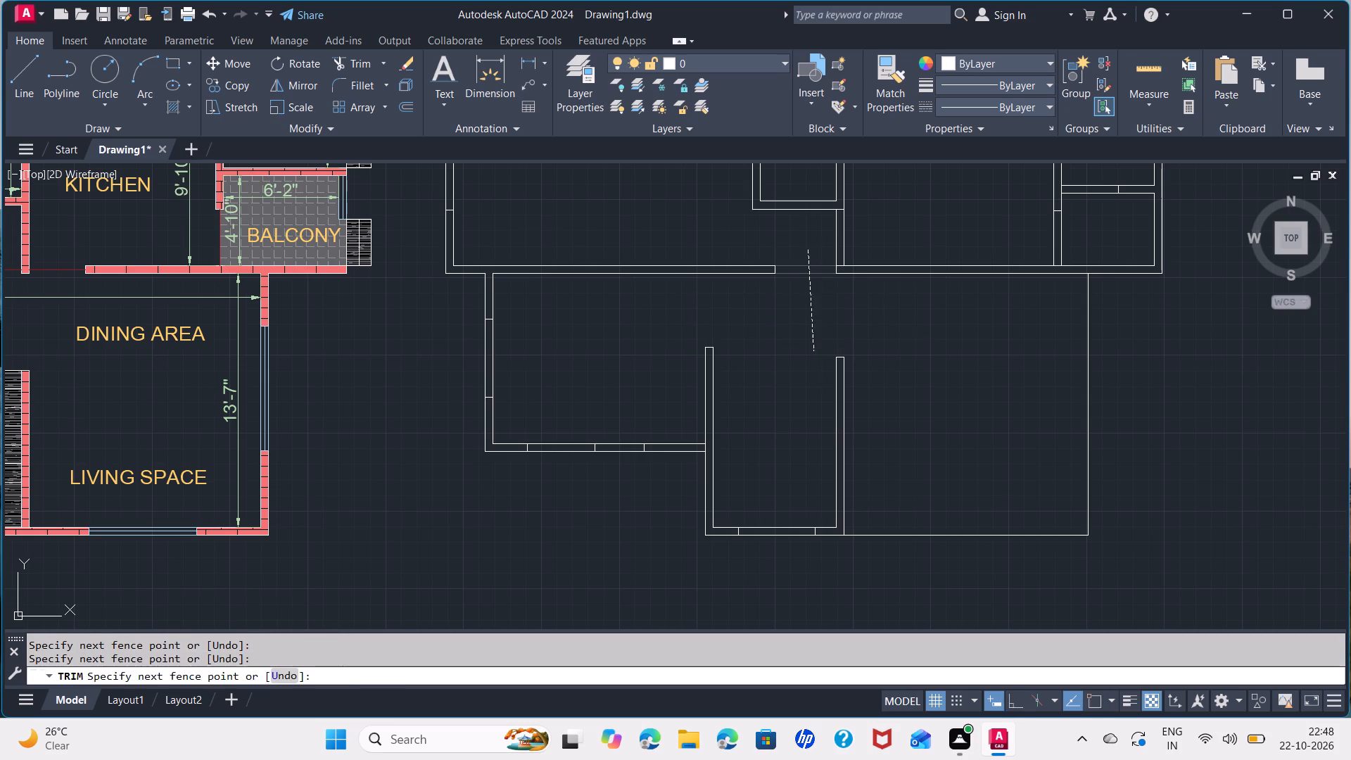
click(812, 237)
click(911, 223)
Trim out the openings in the lower small east room's west wall, the wall between the small east rooms, and the L-shaped partition's north end.
middle_drag(927, 210, 709, 414)
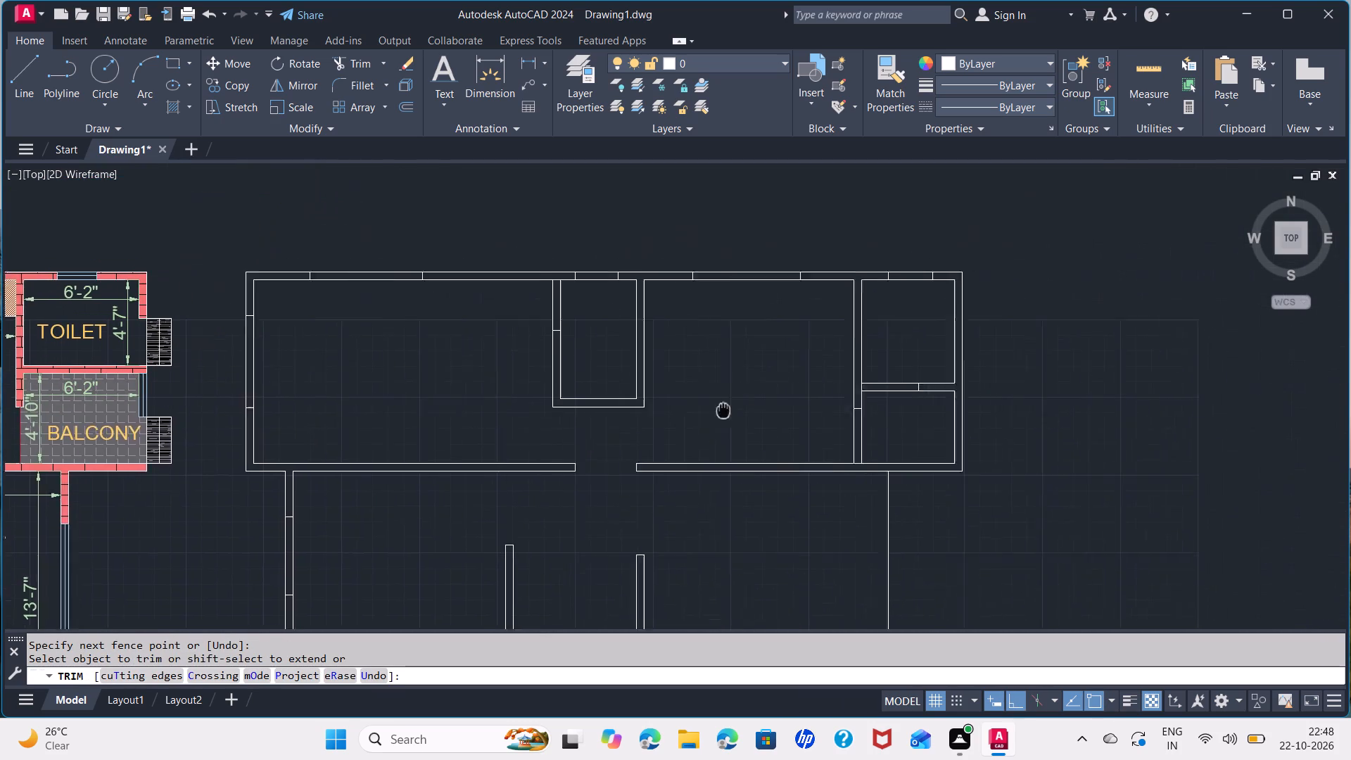
middle_drag(709, 414, 694, 417)
click(801, 438)
click(854, 441)
drag(893, 354, 896, 357)
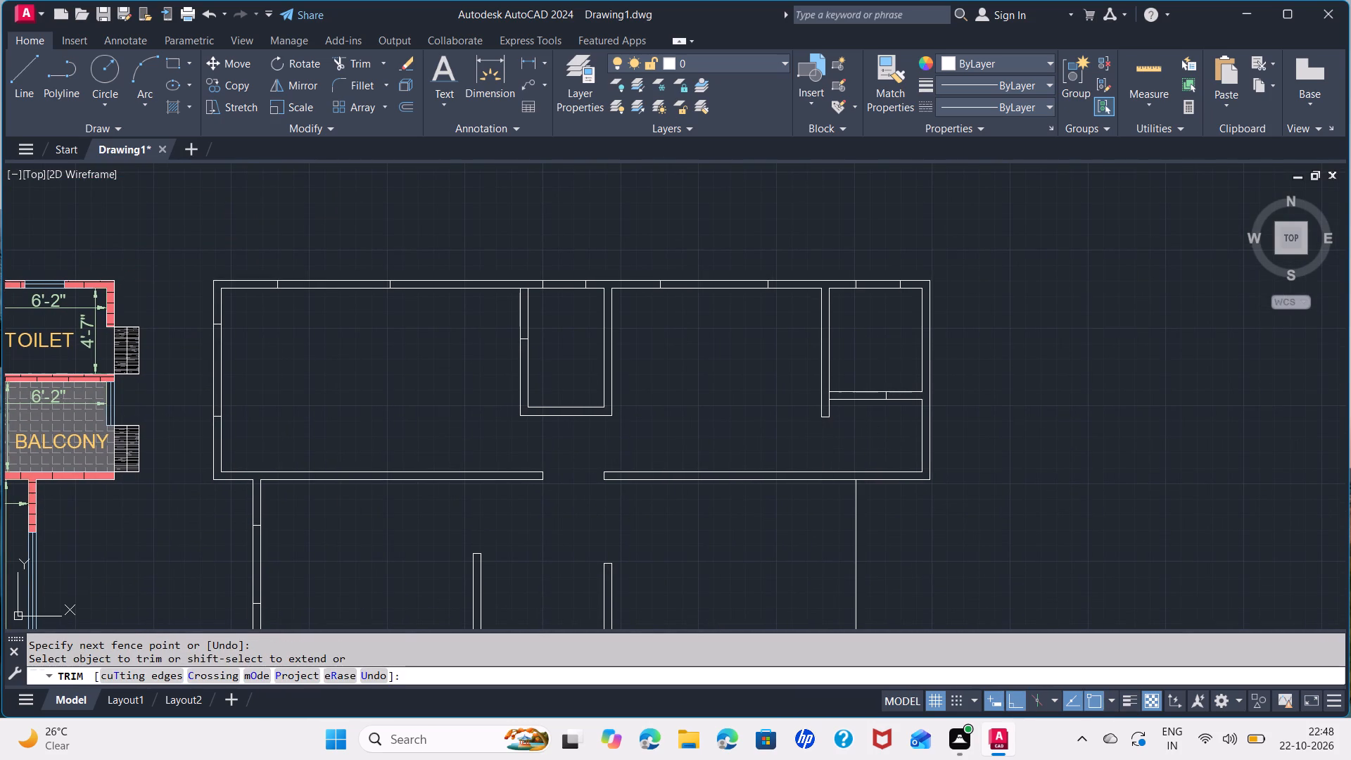
drag(896, 357, 899, 366)
drag(870, 360, 873, 368)
click(867, 447)
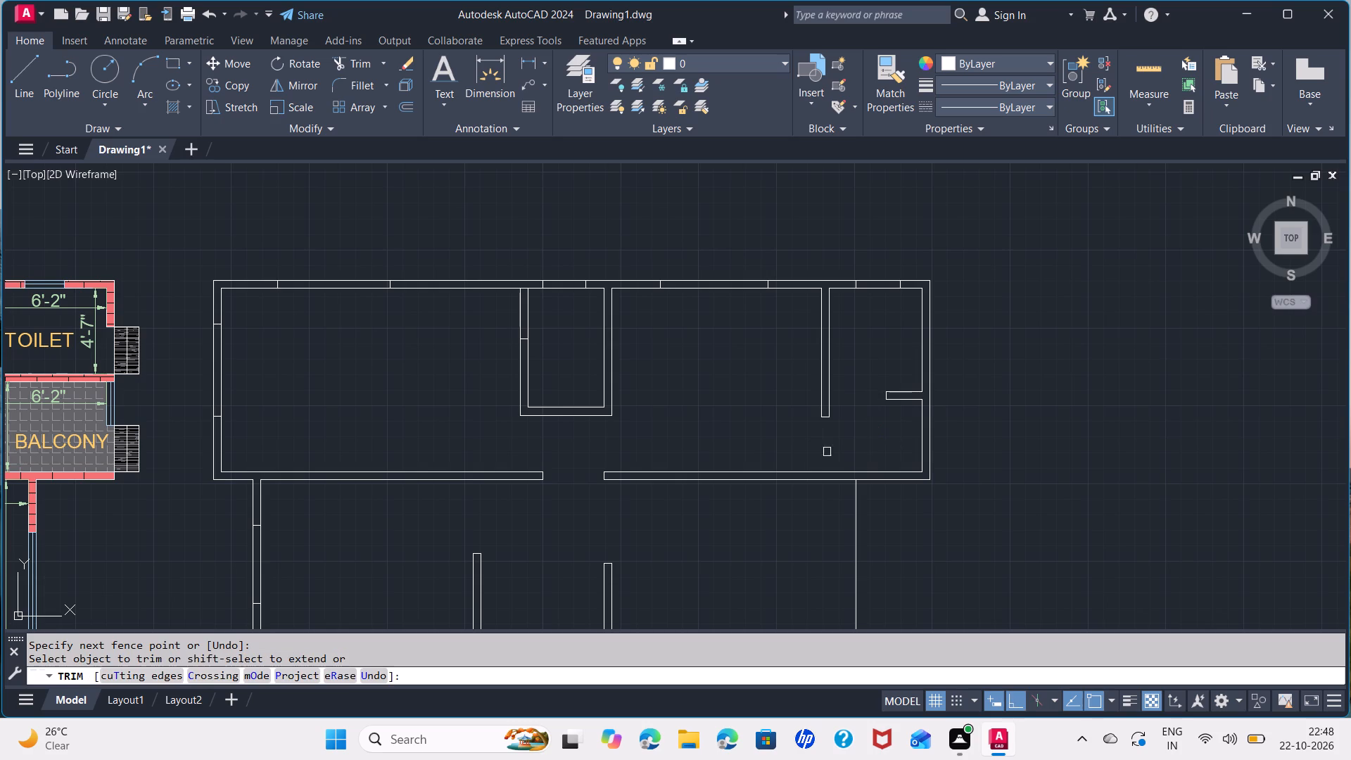
click(486, 312)
click(569, 315)
Trim out the opening at the east end of the lower west room's south wall.
middle_drag(562, 571, 590, 498)
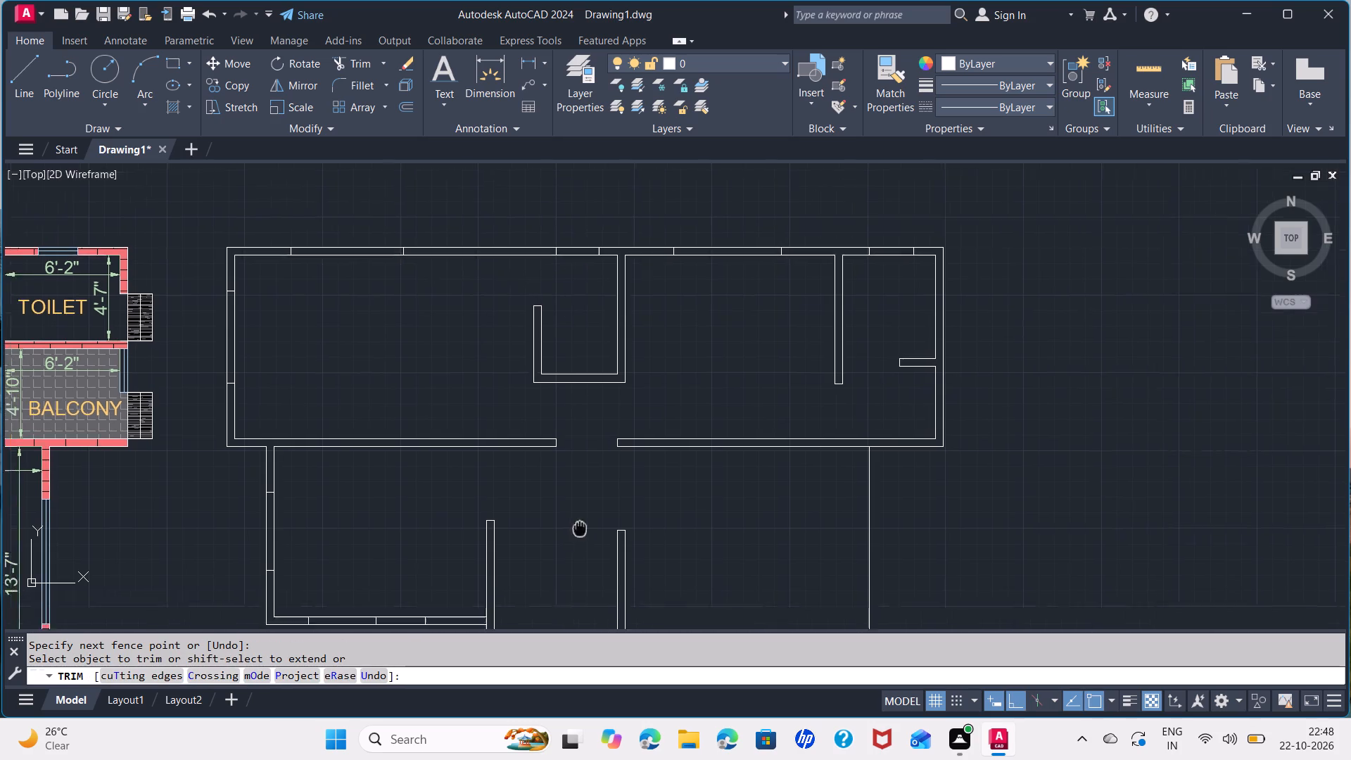
middle_drag(590, 498, 635, 379)
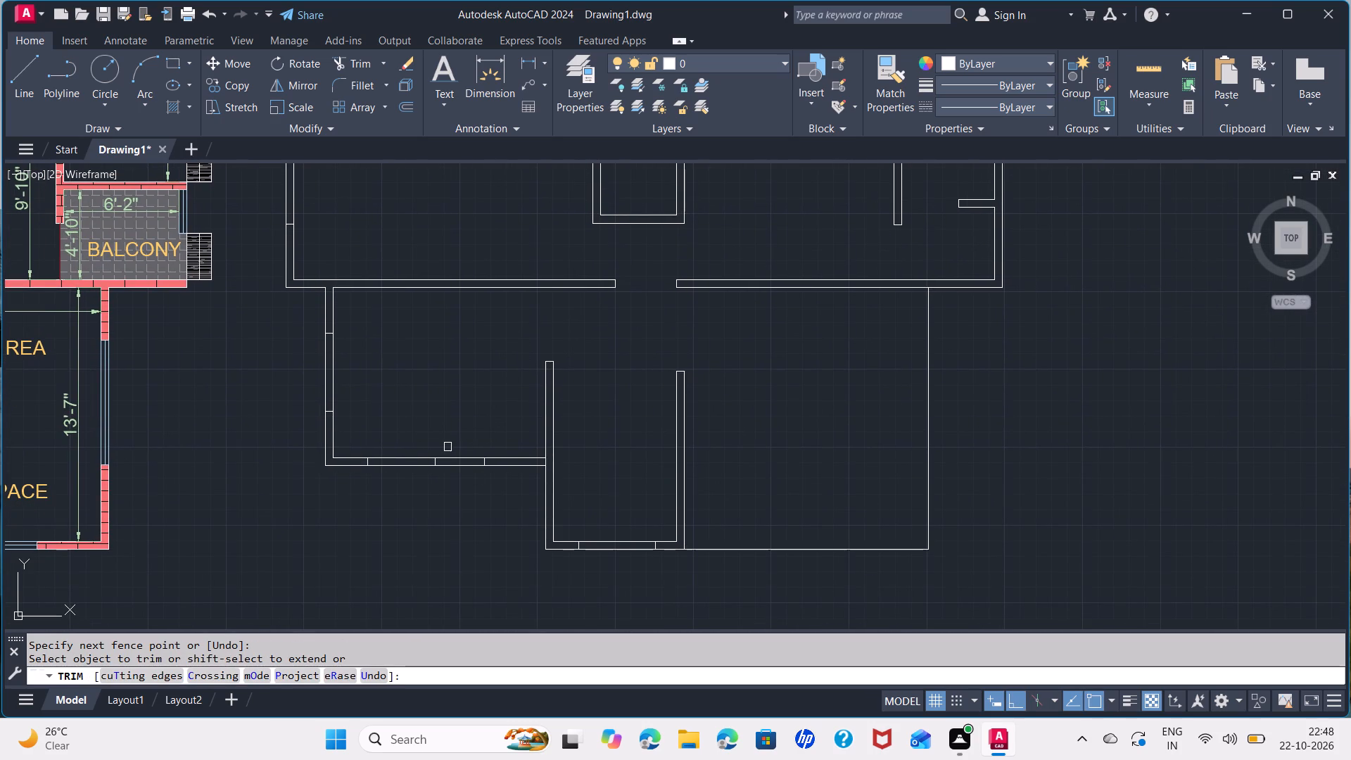
click(517, 432)
click(512, 526)
key(Escape)
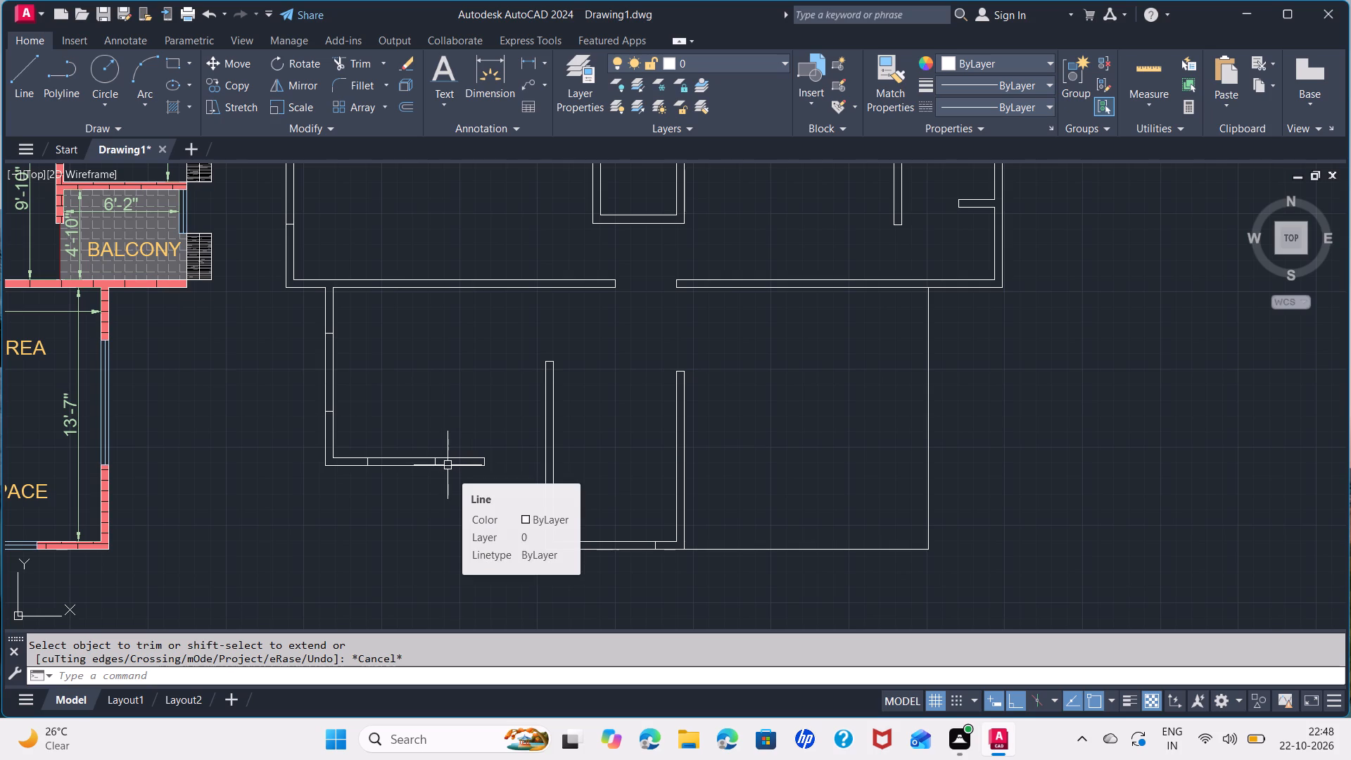
Draw a line about 3'-4" long across the lower west room's south wall opening, from the jamb's midpoint to the partition.
key(l)
key(Return)
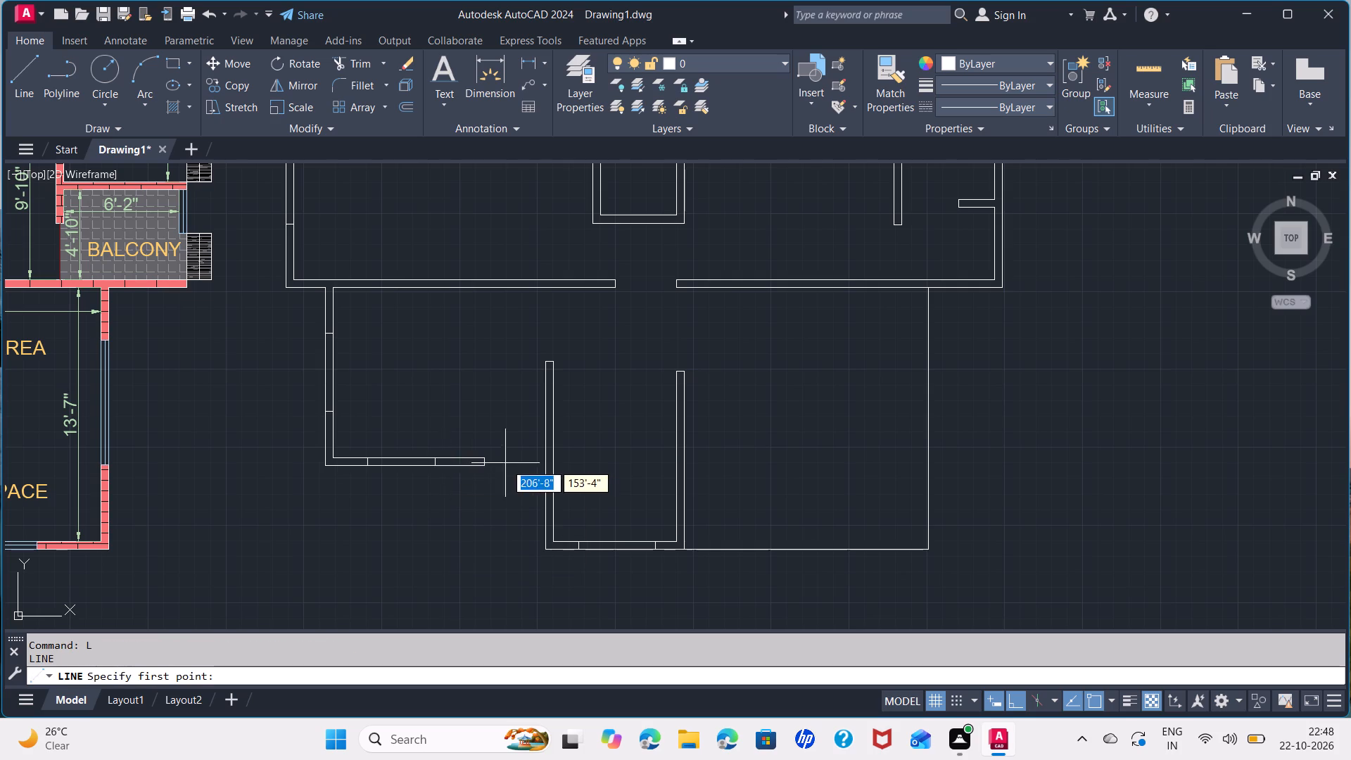
scroll(488, 462, up, 3)
click(459, 470)
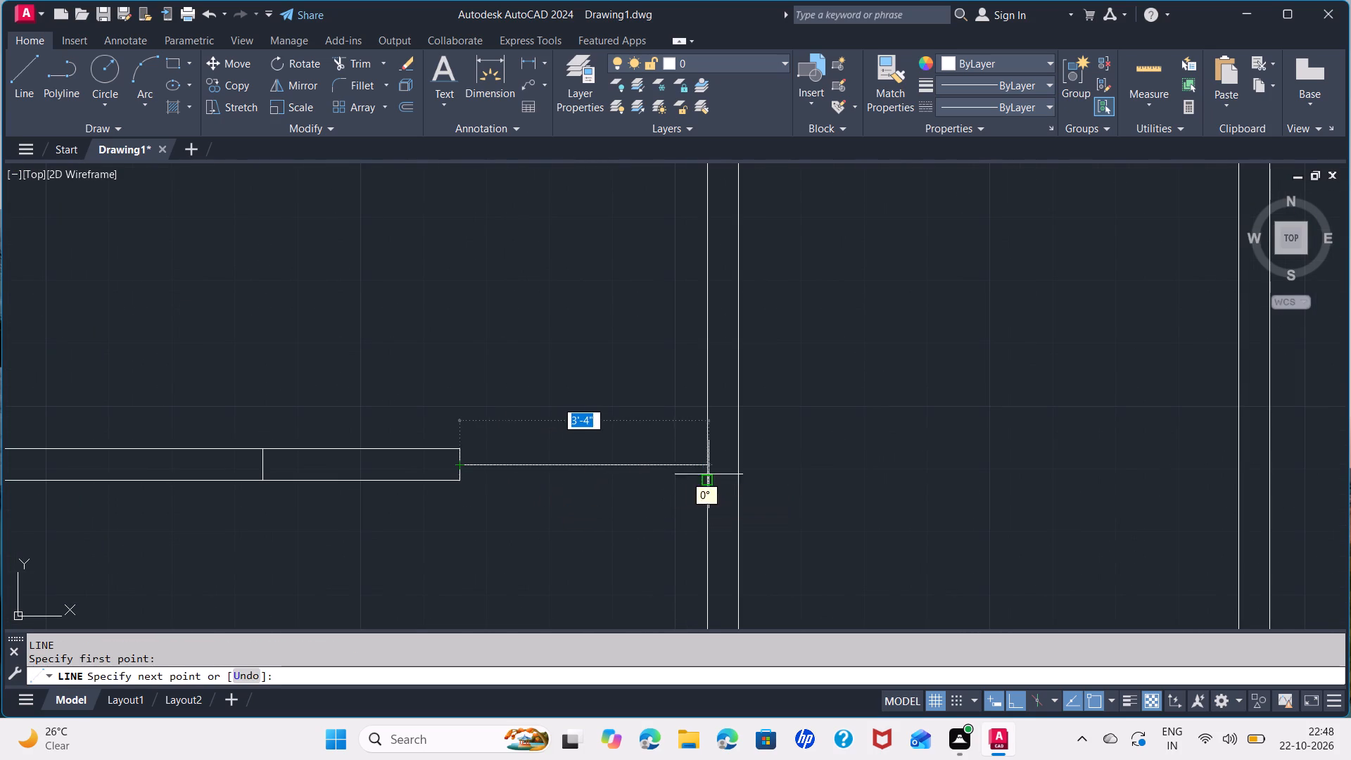
click(712, 464)
key(space)
Draw a horizontal line across the central horizontal wall's opening, joining the midpoints of its two jambs.
scroll(690, 424, down, 3)
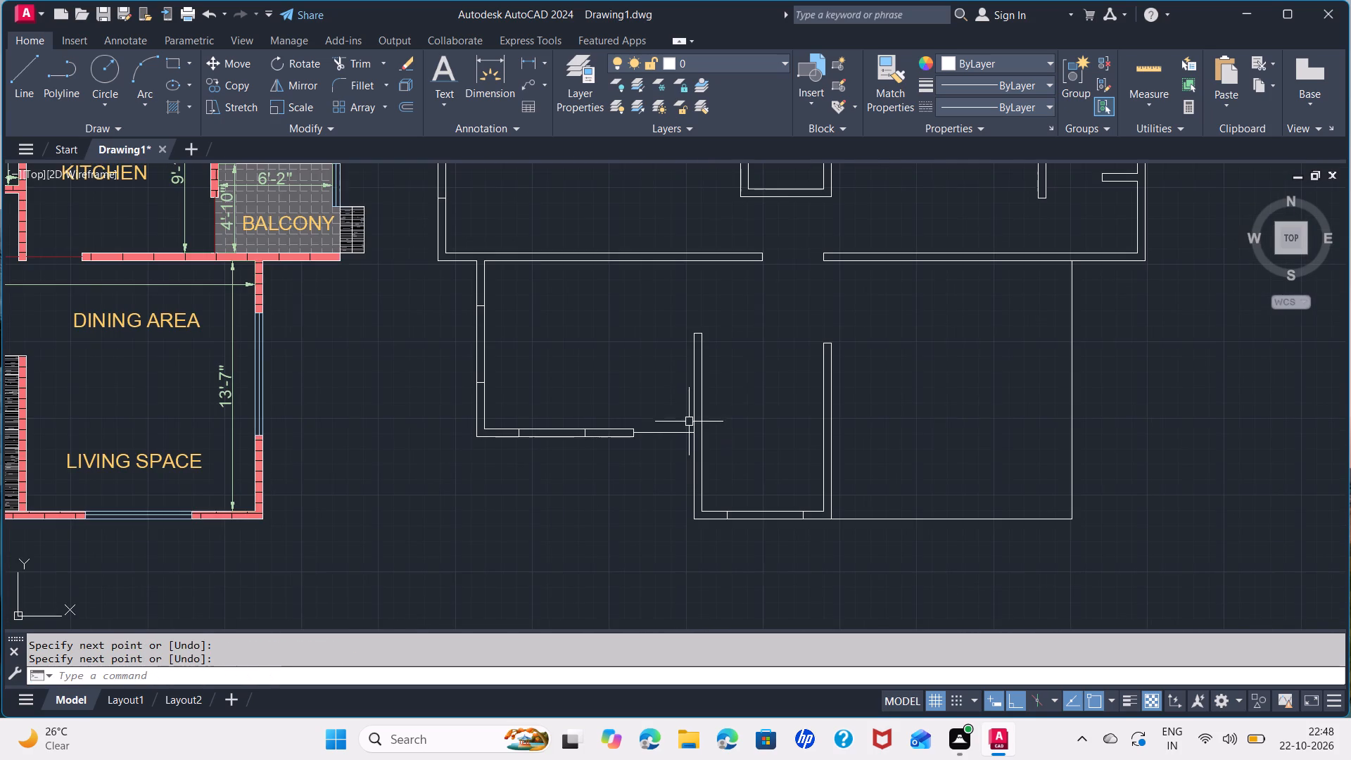
middle_drag(750, 448, 686, 600)
scroll(709, 430, up, 2)
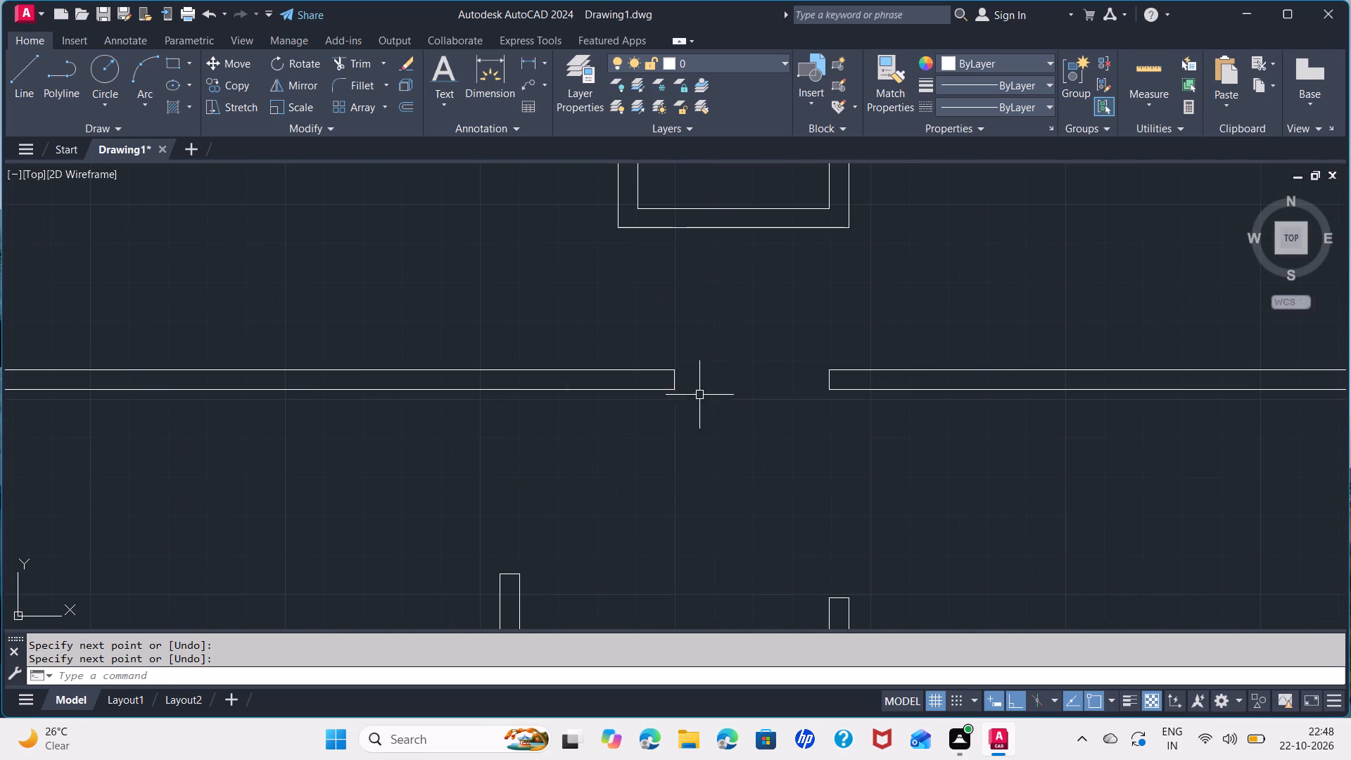
key(space)
click(675, 381)
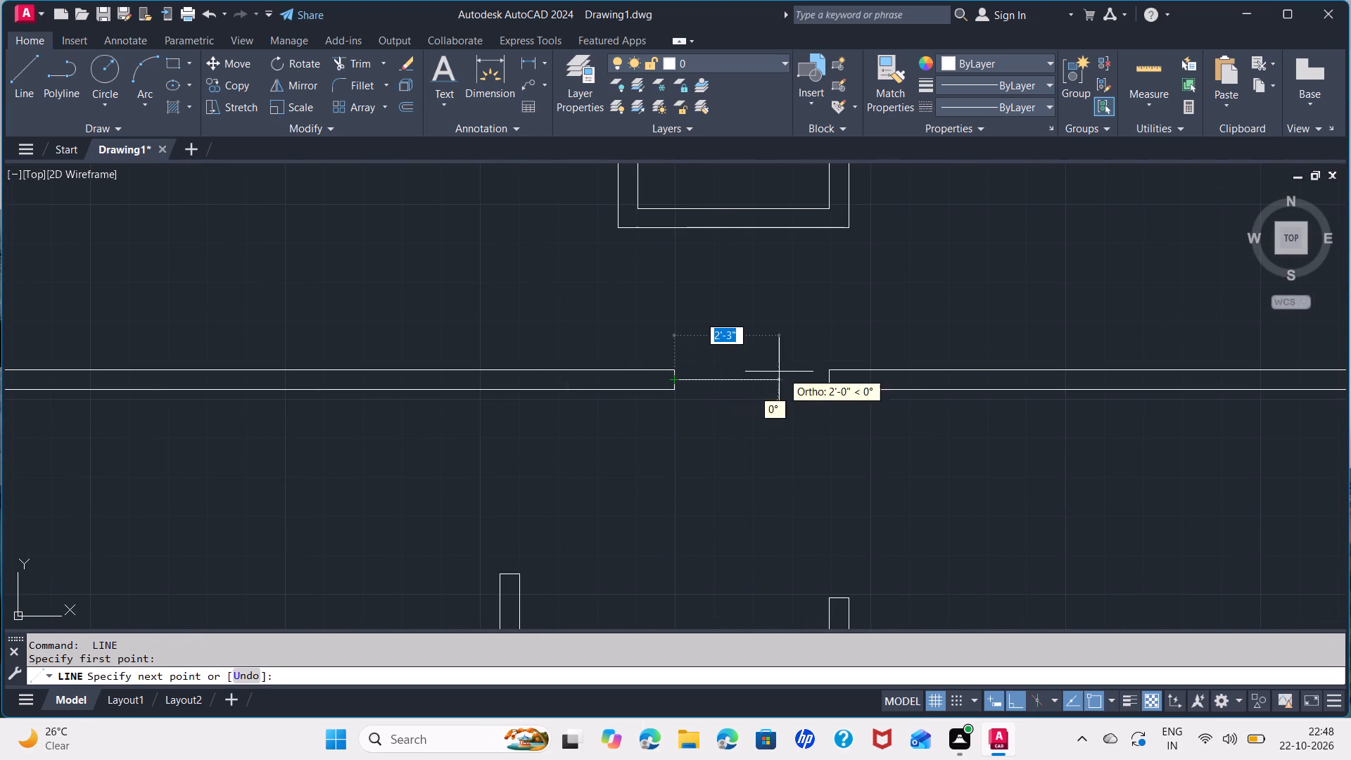
click(829, 380)
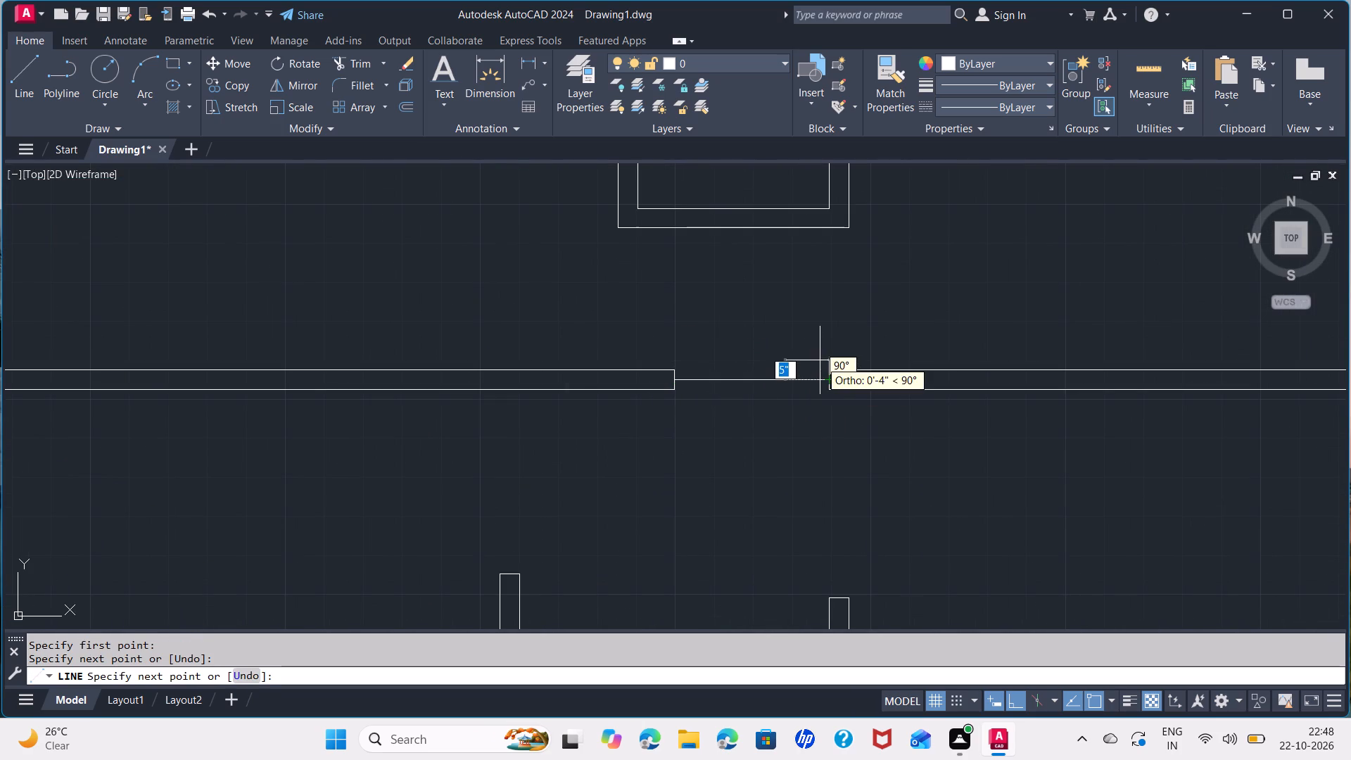
key(space)
Draw a vertical line about 3' long from the central wall's east jamb up to the east end of the L-shaped partition.
middle_drag(862, 261, 863, 315)
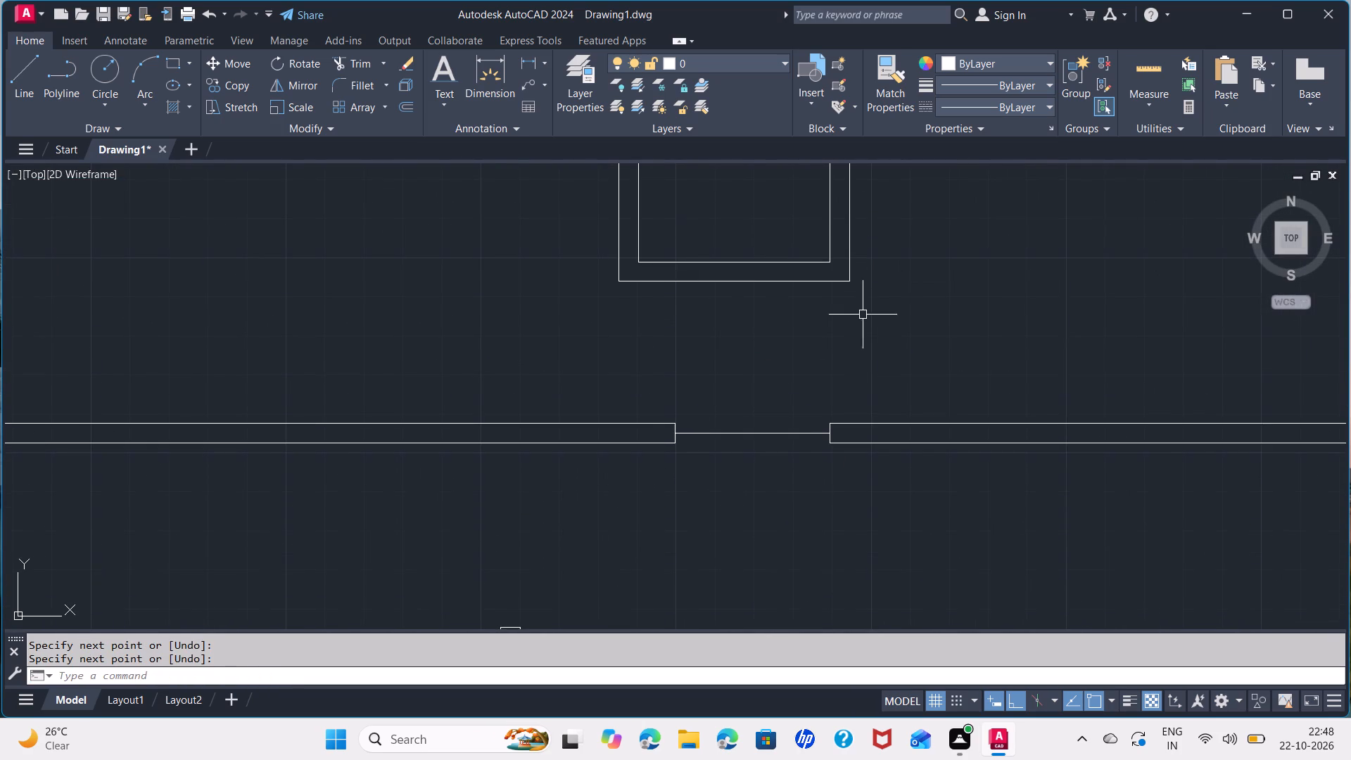
key(space)
click(838, 427)
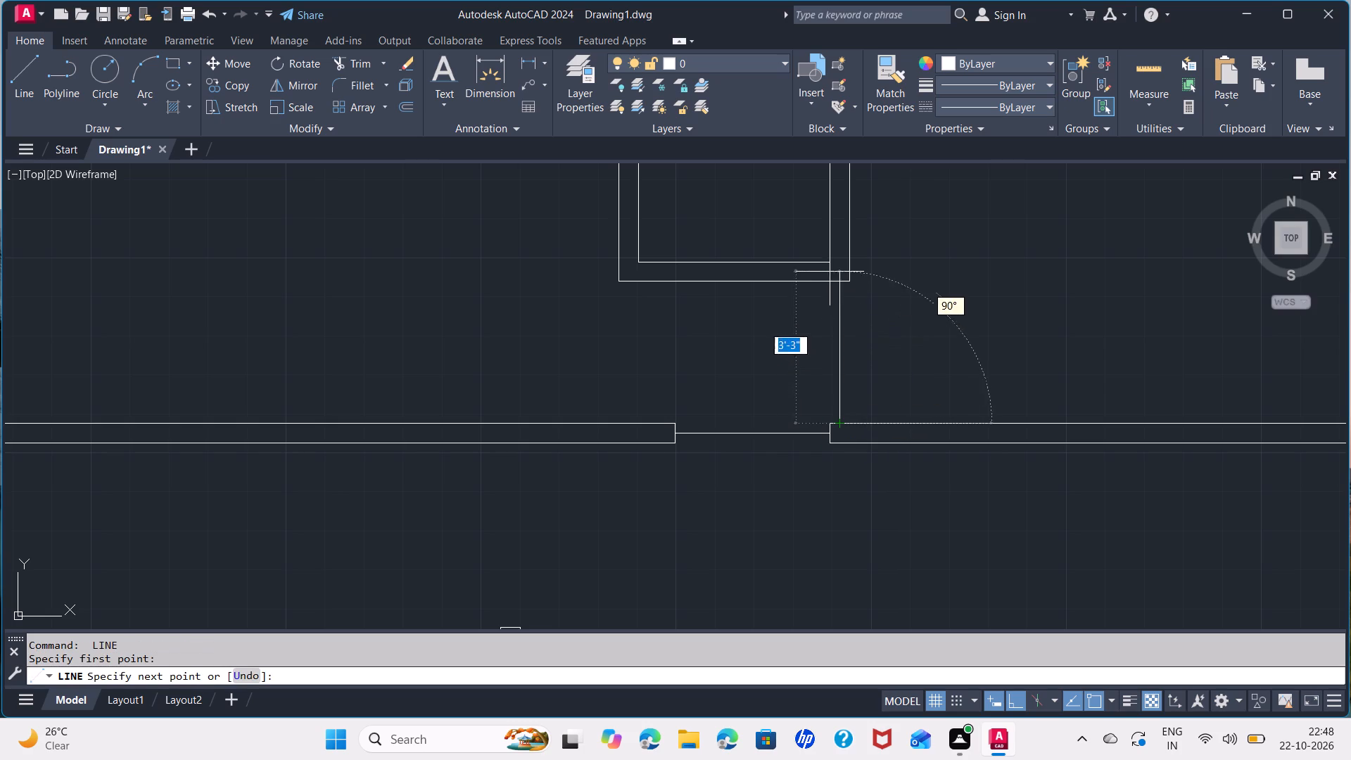
click(838, 281)
key(space)
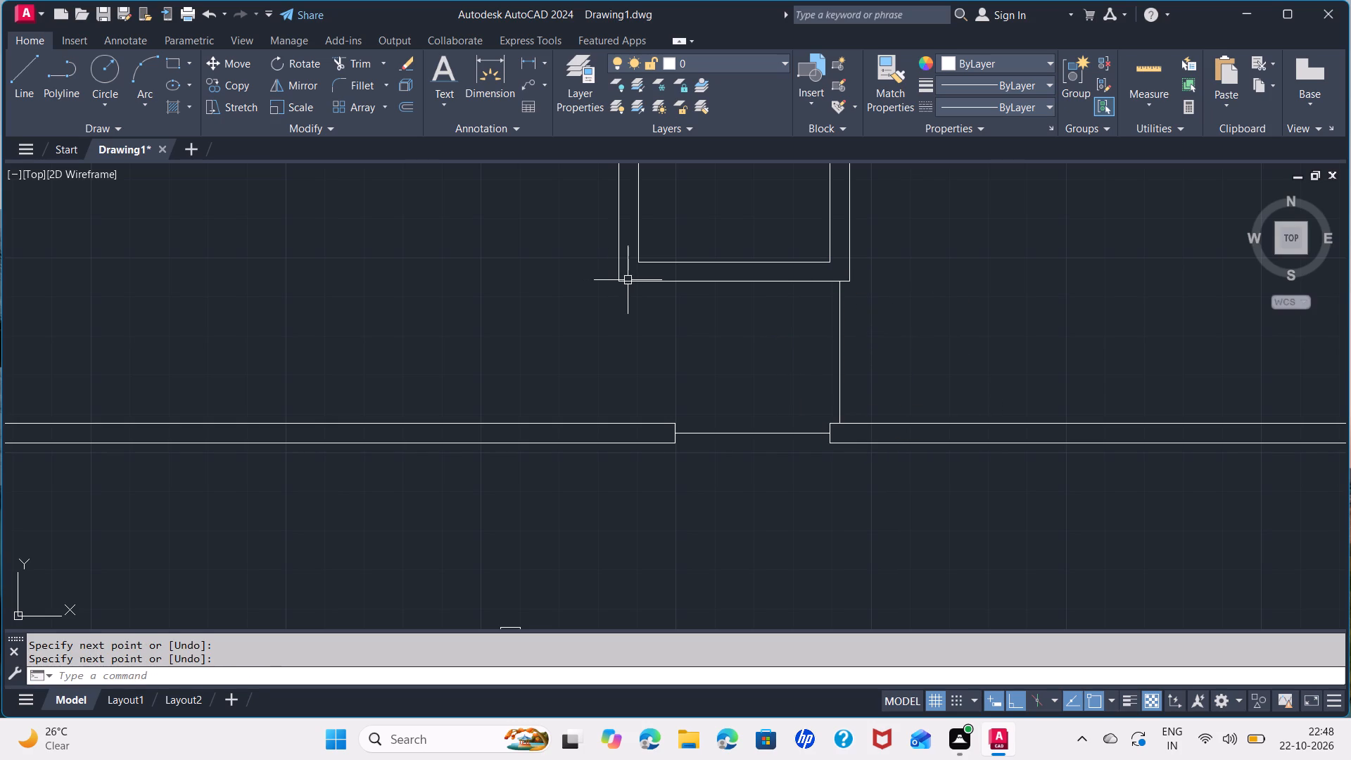
Draw a 3' vertical line from the west end of the L-shaped partition's south face down to the central horizontal wall.
key(space)
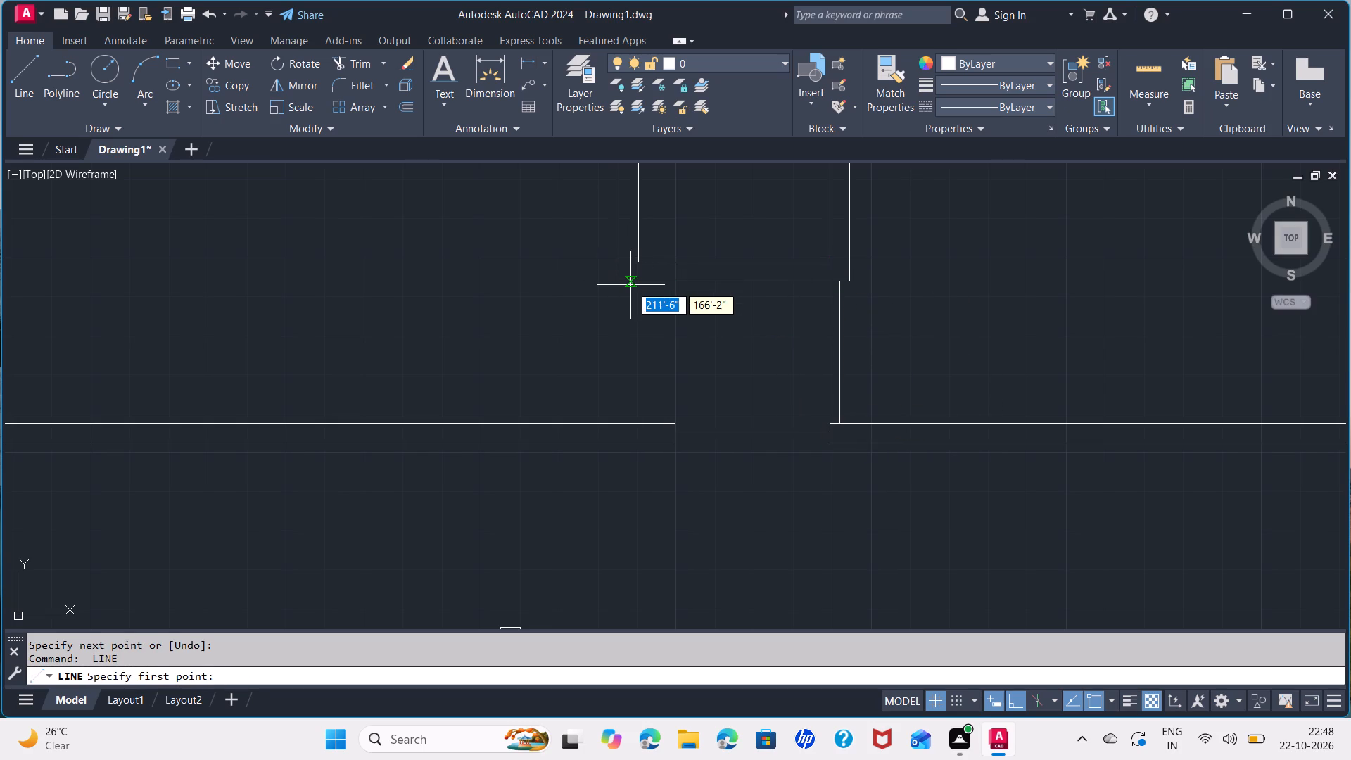
click(630, 281)
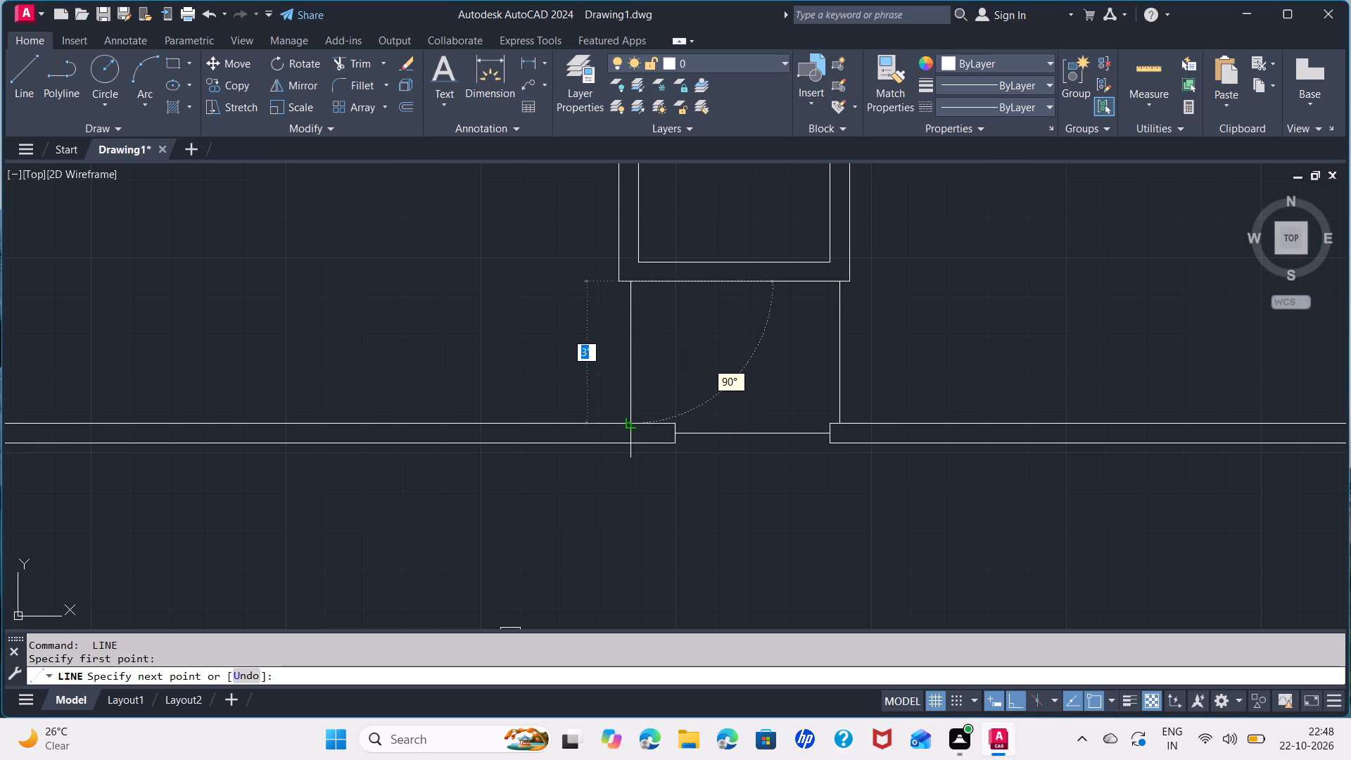
click(629, 422)
key(space)
Draw a vertical line from the midpoint of the L-shaped partition's north end up to the north wall, across the opening.
scroll(752, 350, down, 1)
middle_drag(764, 336, 765, 471)
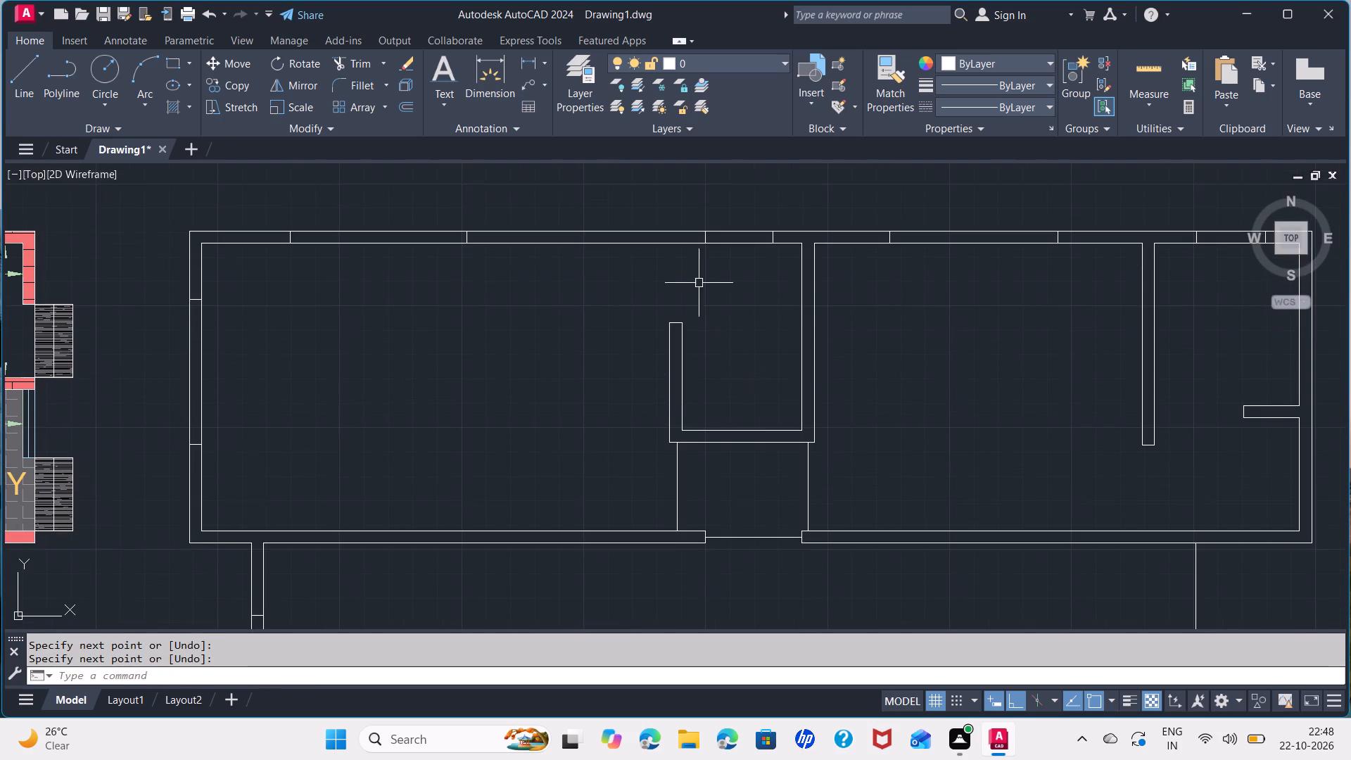
scroll(680, 303, up, 2)
key(space)
scroll(661, 350, up, 1)
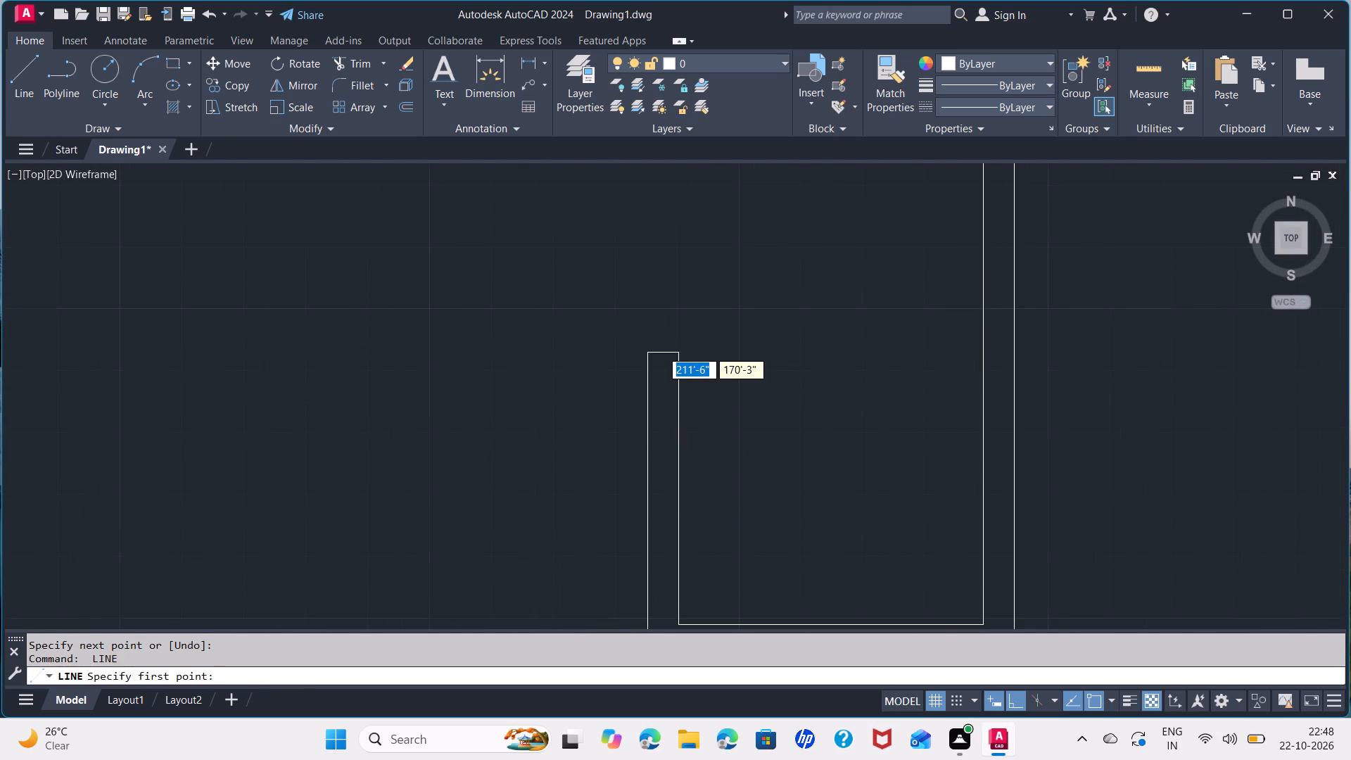
scroll(661, 350, up, 1)
click(659, 358)
scroll(679, 249, down, 3)
middle_drag(680, 238, 702, 446)
click(696, 363)
key(space)
scroll(759, 467, down, 3)
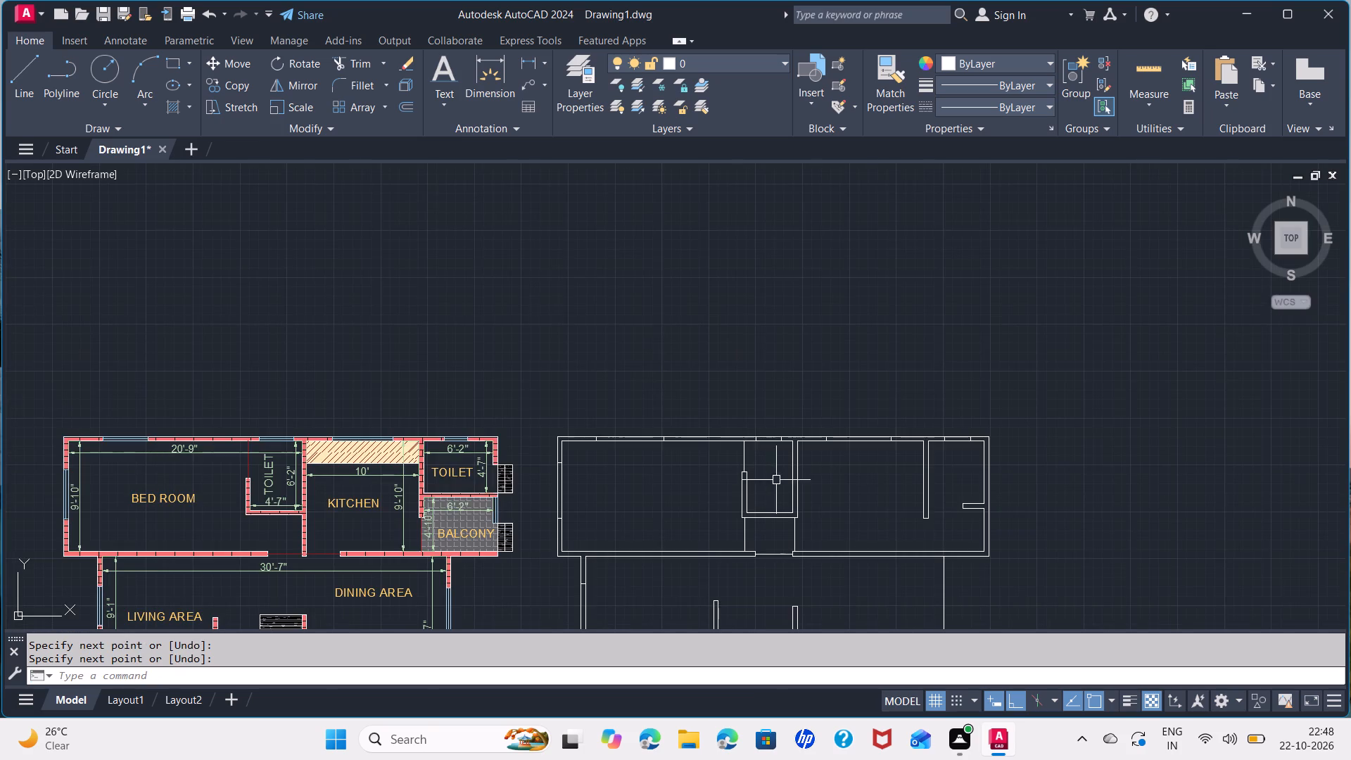
Draw a vertical line about 2'-10" long from the eastern partition's south end midpoint down to the central horizontal wall.
middle_drag(896, 488, 660, 411)
scroll(678, 439, up, 4)
key(space)
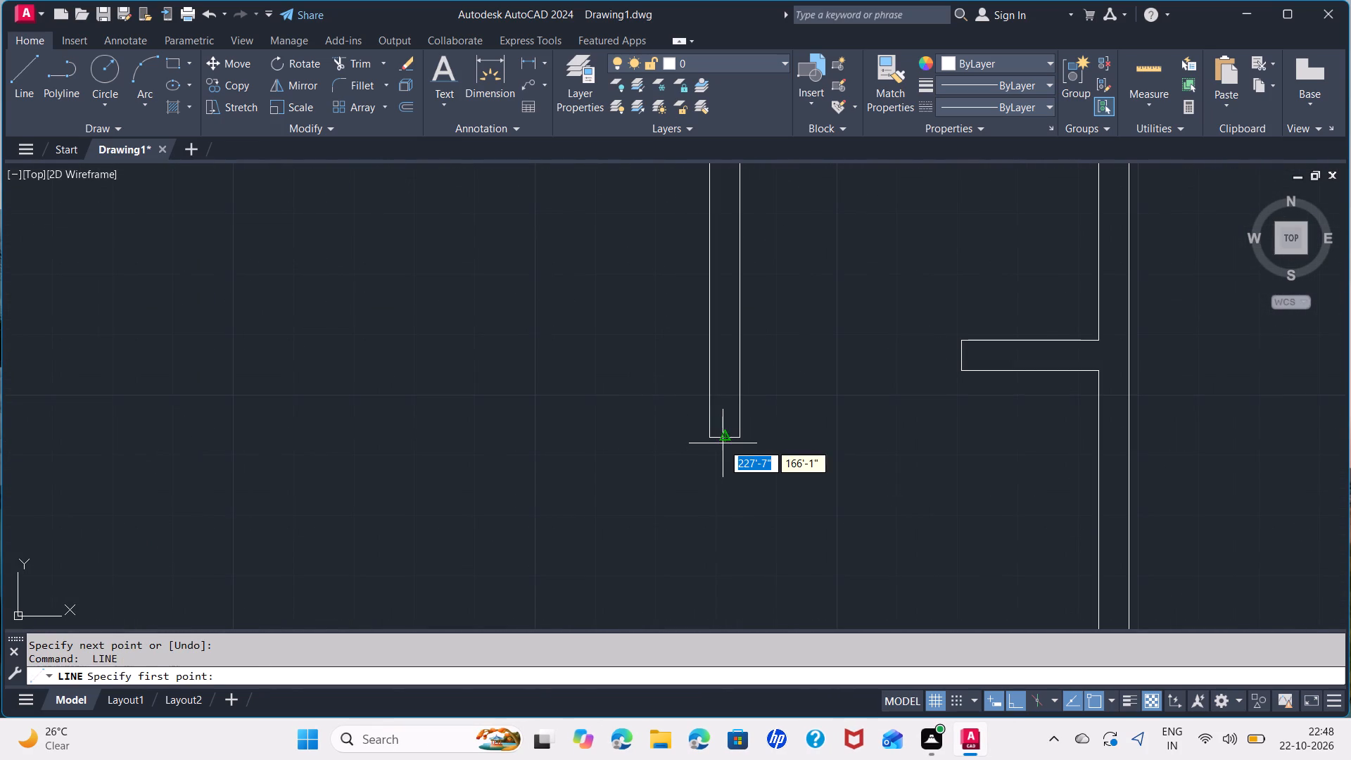
click(724, 442)
middle_drag(729, 538, 730, 325)
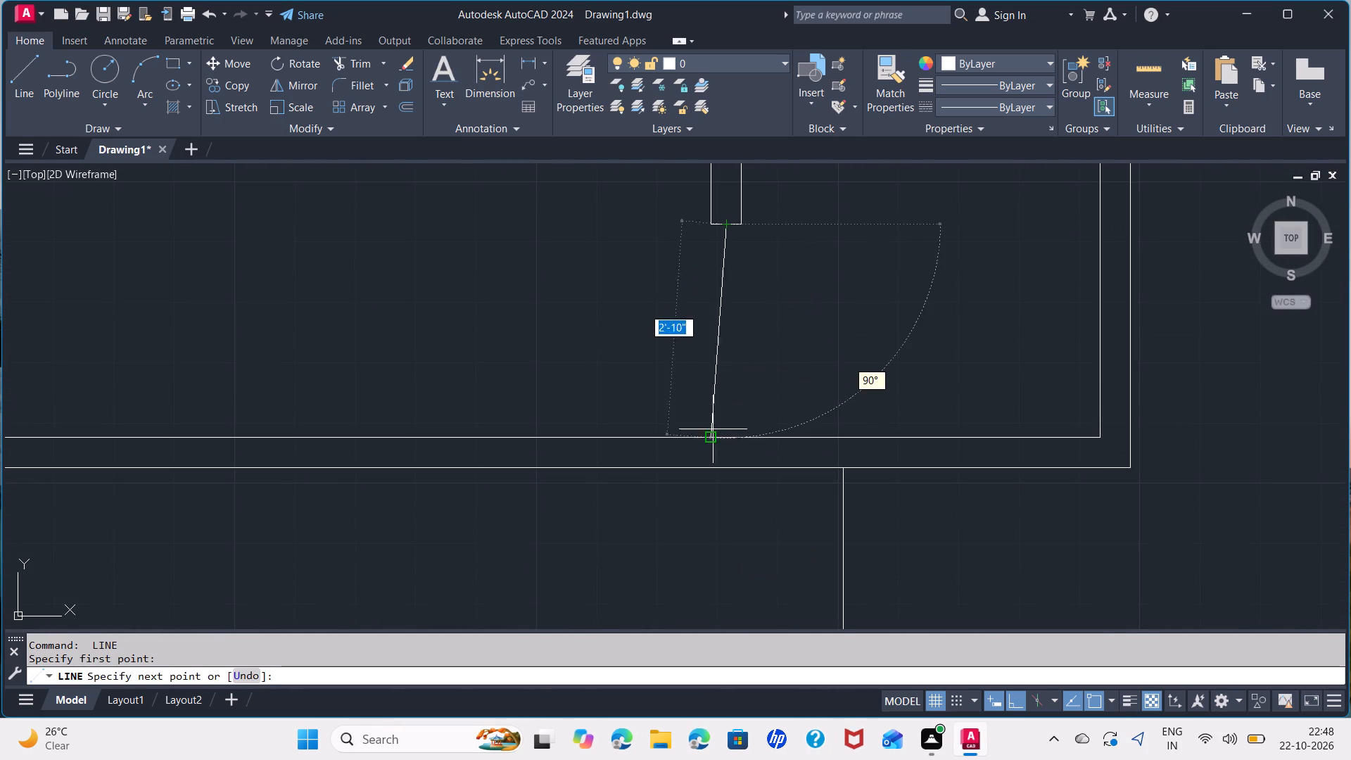
click(726, 436)
key(space)
Draw a horizontal line about 3' long from the short east stub wall's end midpoint west to the vertical partition.
scroll(786, 342, down, 3)
middle_drag(806, 311, 705, 414)
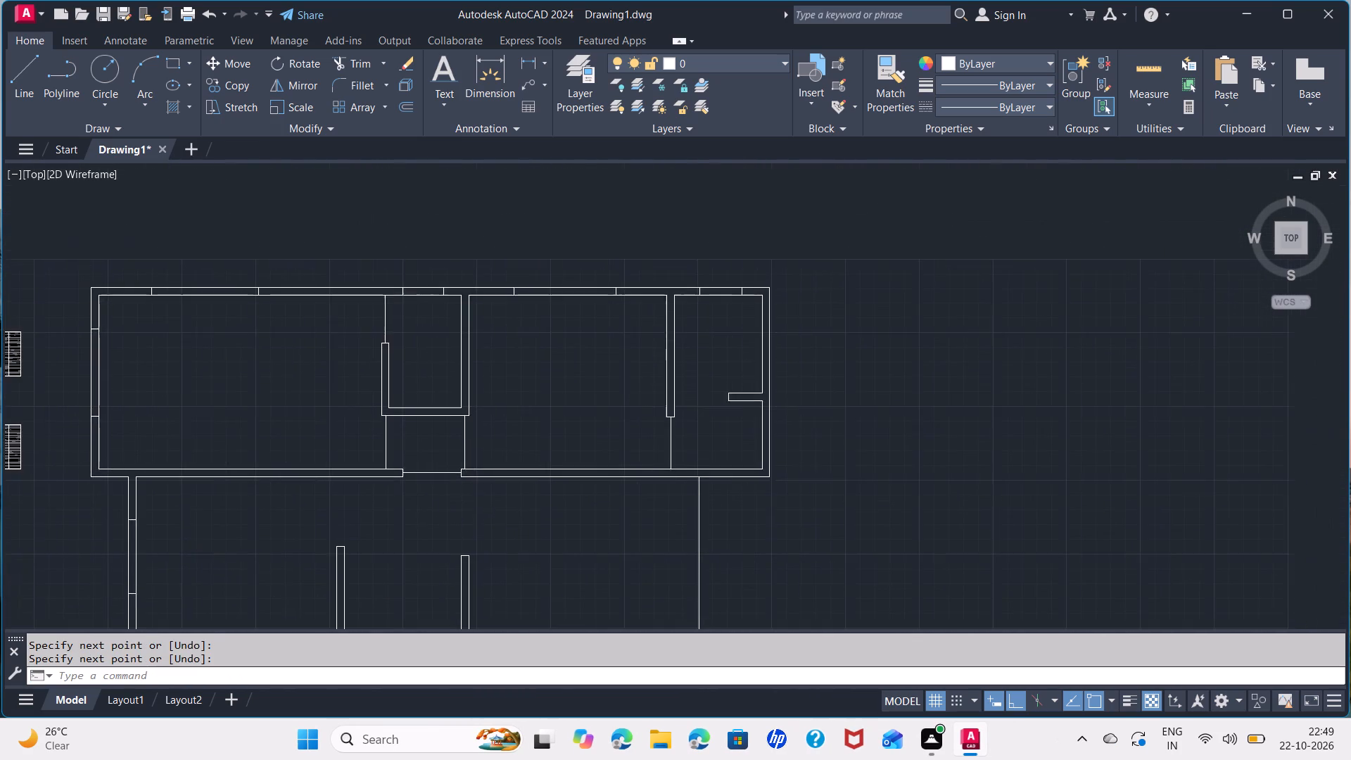
scroll(709, 410, up, 2)
key(space)
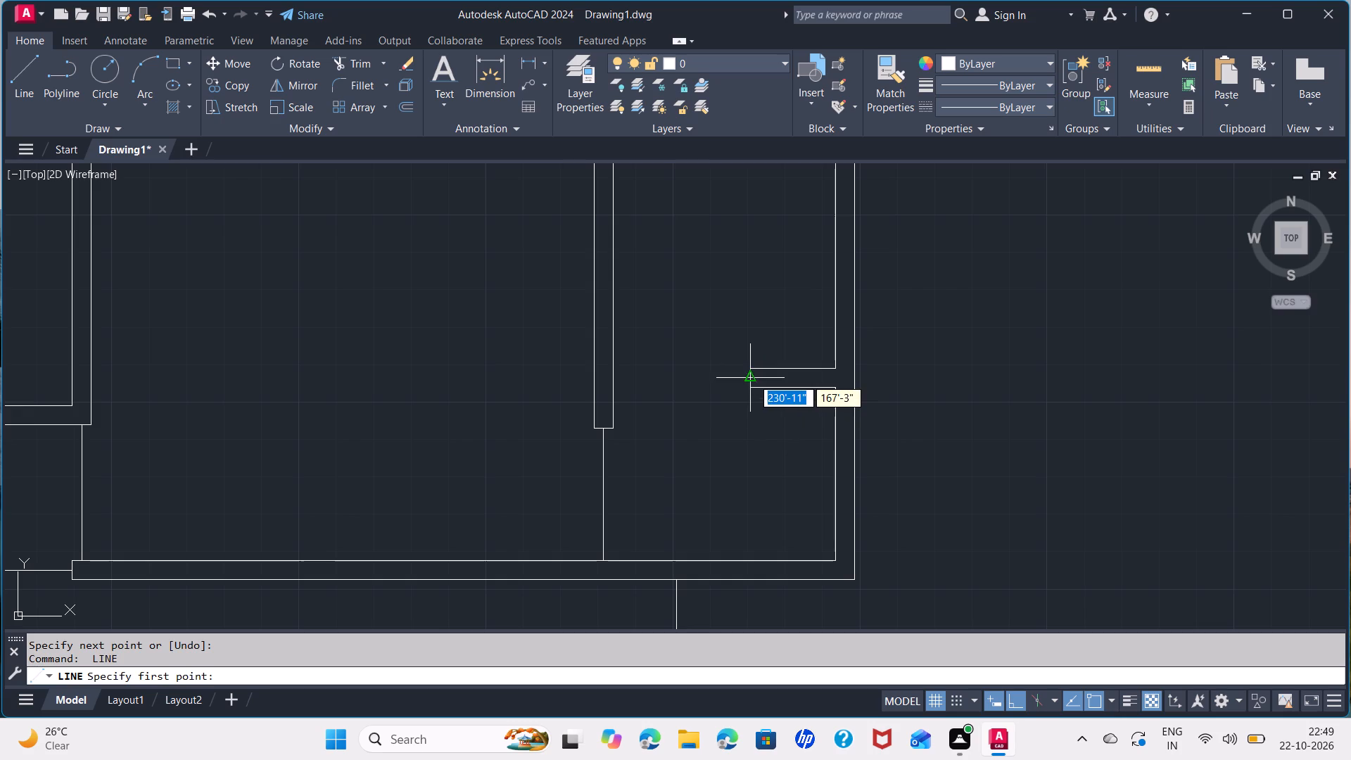
click(752, 378)
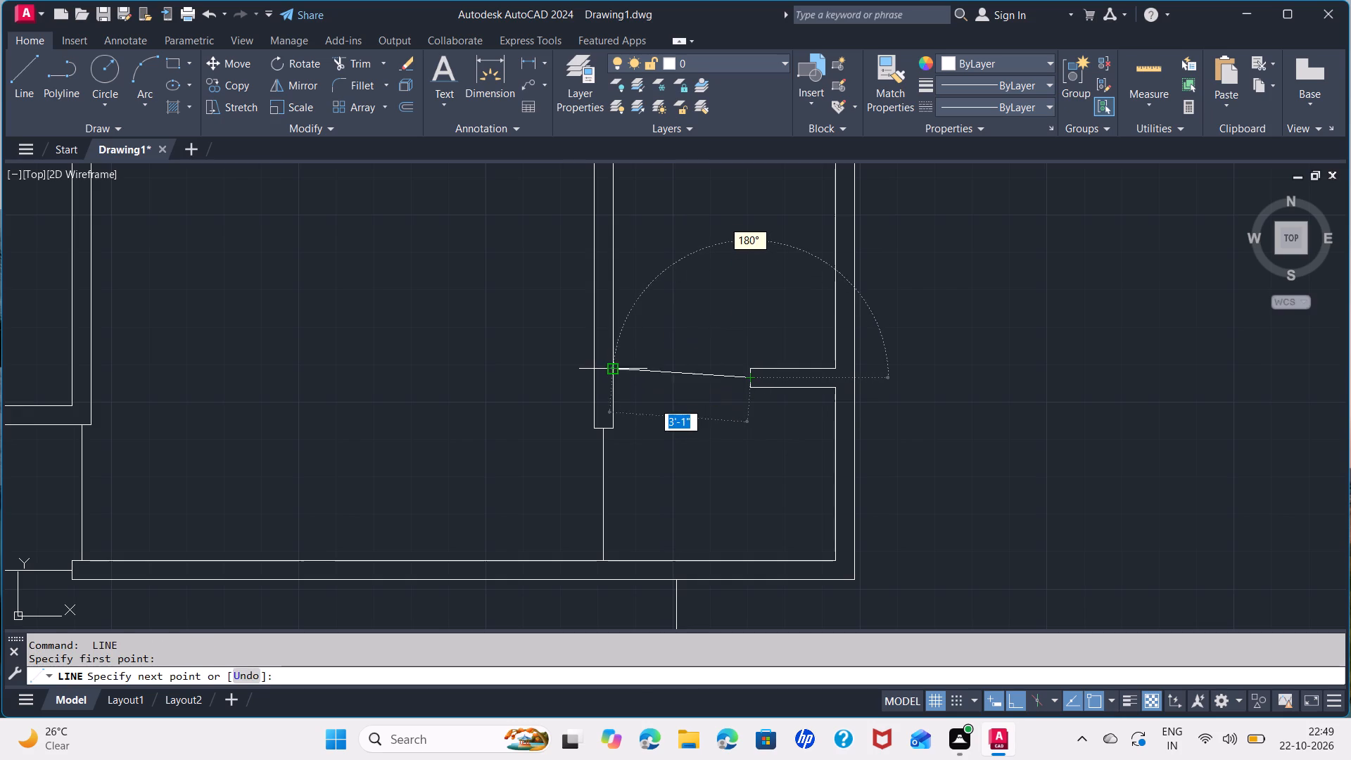
click(616, 378)
key(space)
Draw a vertical line about 4'-5" long from the lower block's eastern partition end midpoint up to the central horizontal wall.
scroll(711, 419, down, 2)
middle_drag(650, 520, 754, 330)
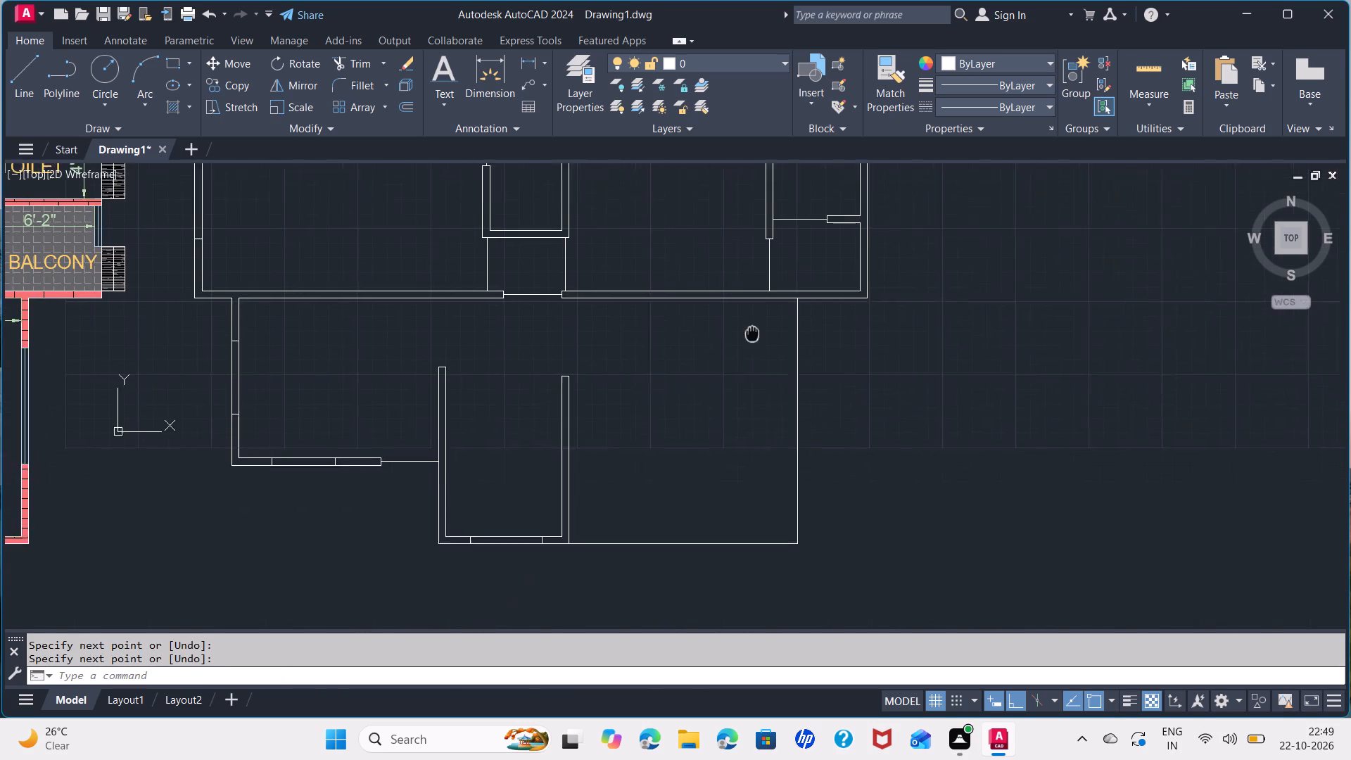
middle_drag(754, 330, 775, 315)
scroll(595, 351, up, 1)
key(space)
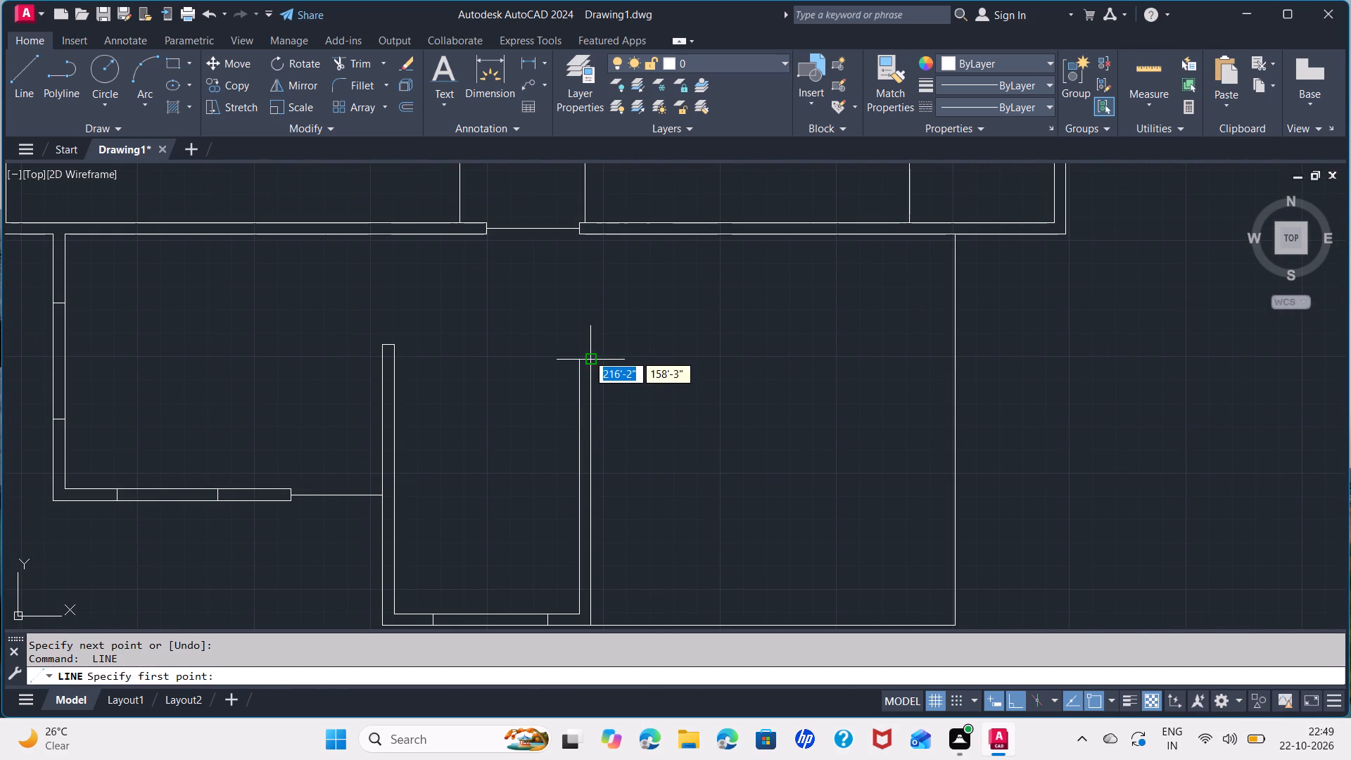
click(583, 360)
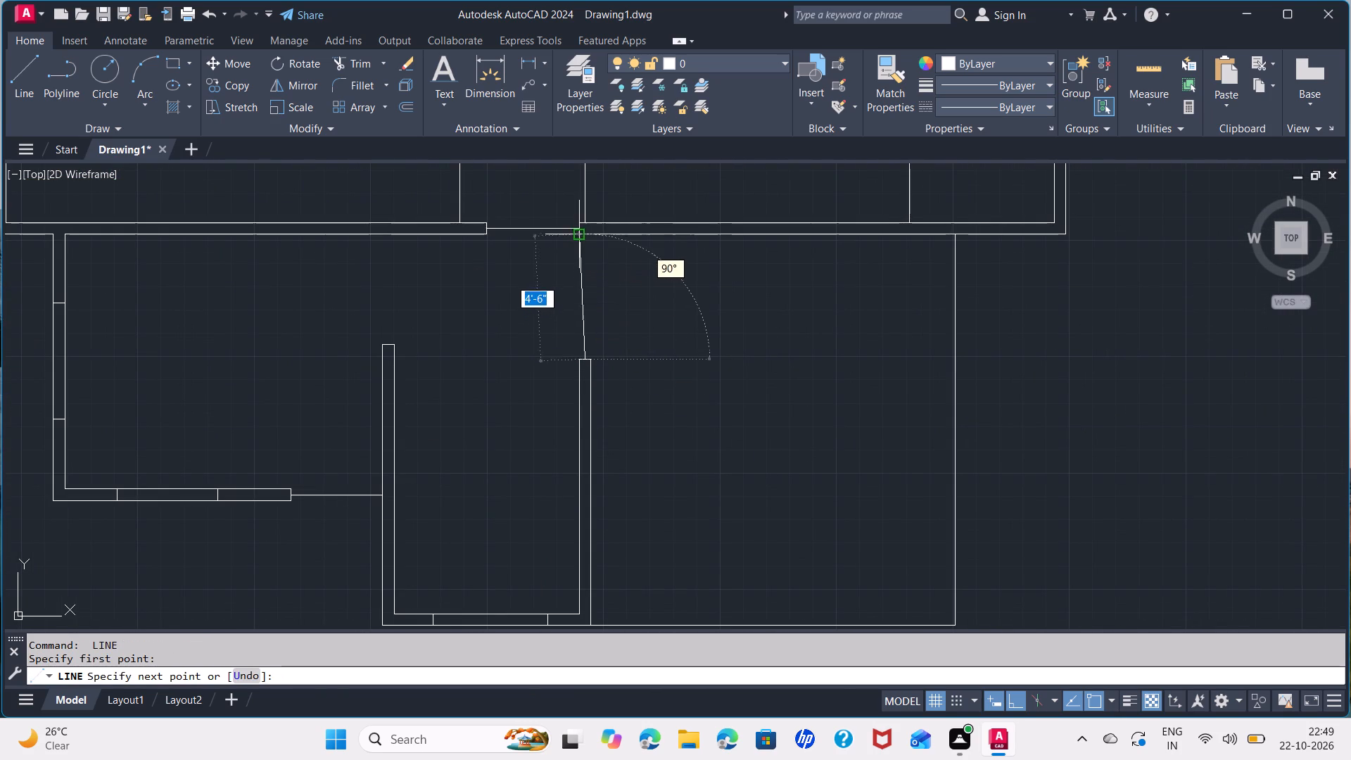
scroll(586, 235, up, 4)
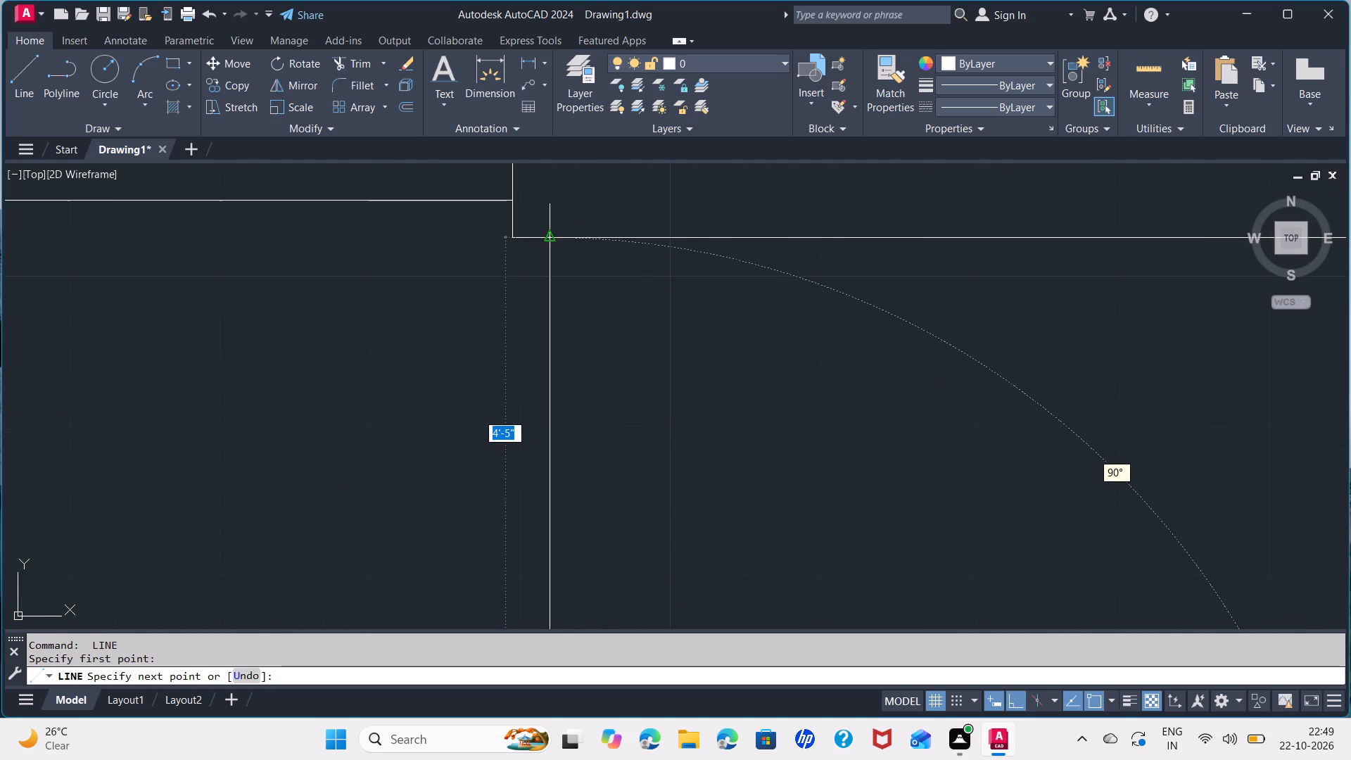
click(549, 237)
key(space)
Draw a vertical line from the lower block's western partition end midpoint up to the central horizontal wall.
scroll(616, 343, down, 3)
middle_drag(526, 455, 877, 372)
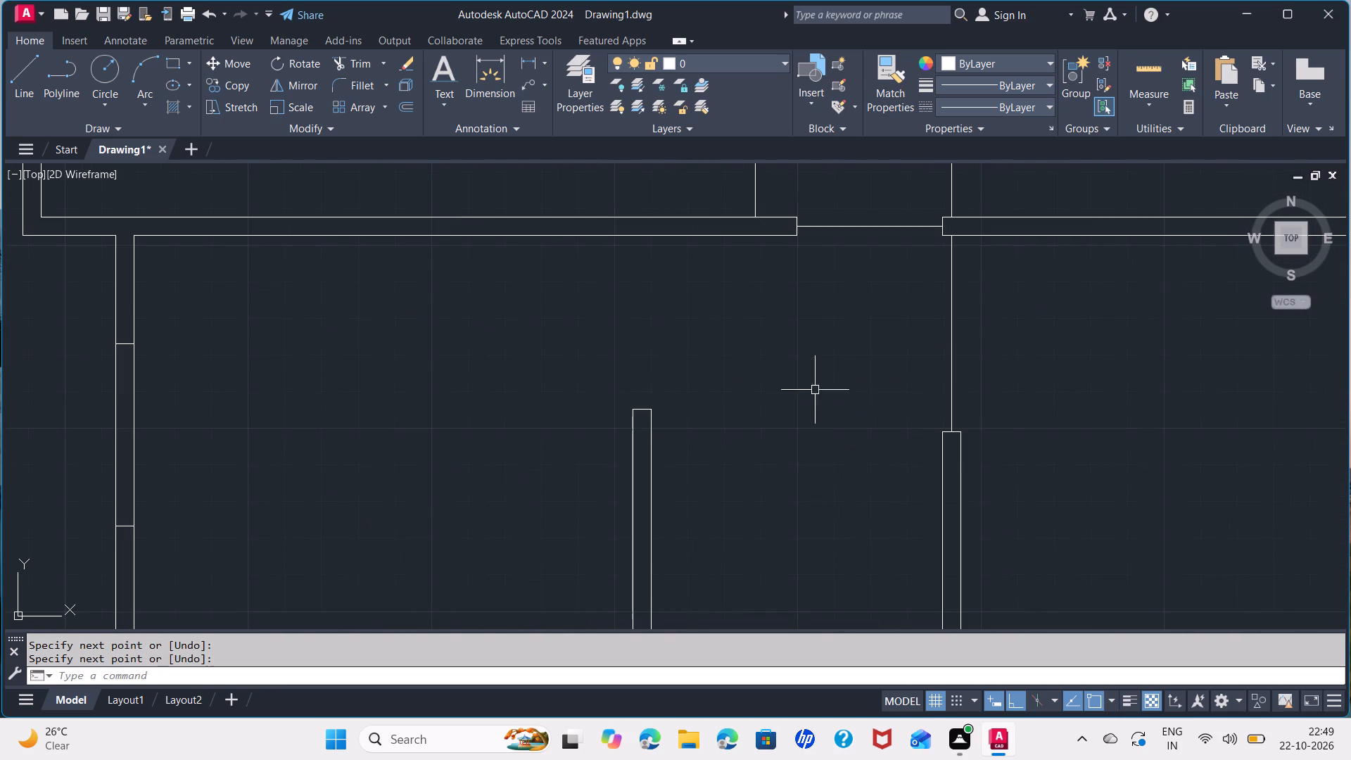
scroll(650, 401, up, 2)
scroll(636, 415, down, 2)
key(space)
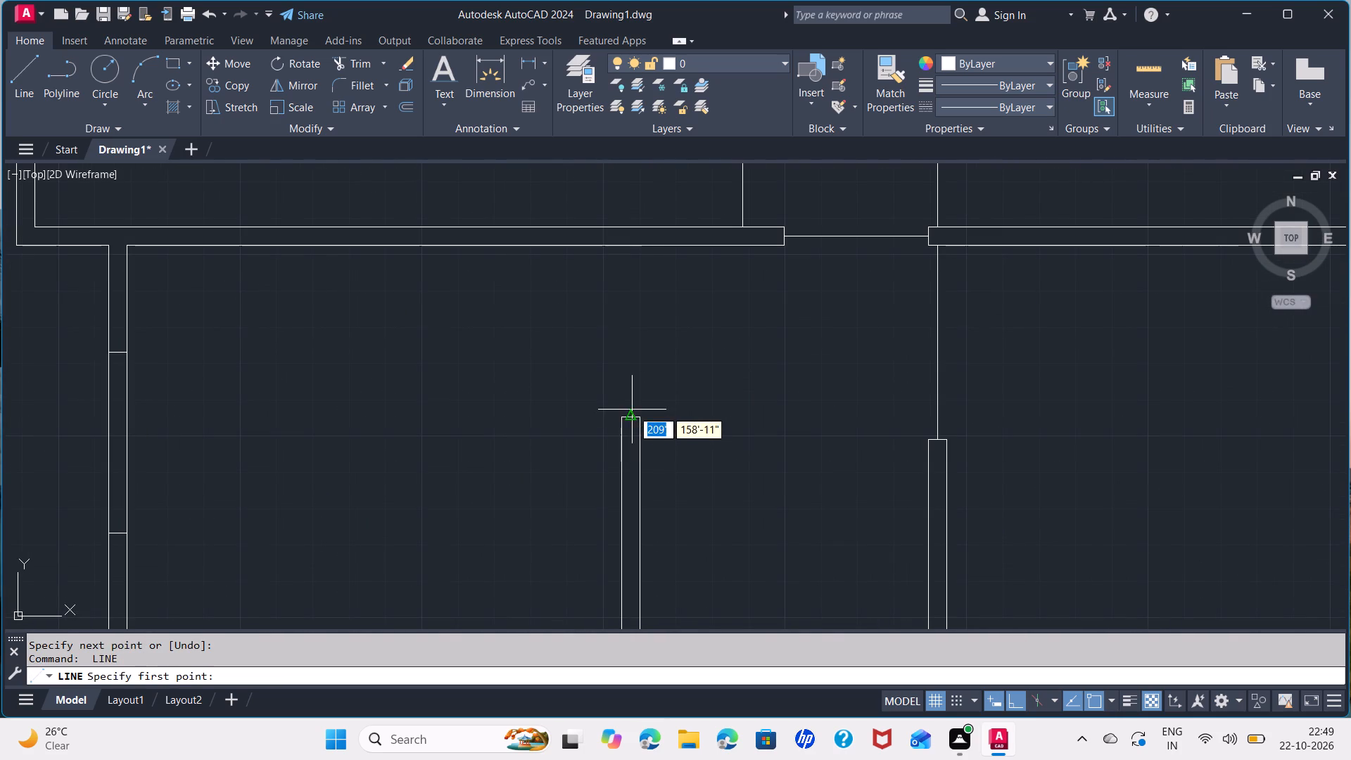
click(632, 412)
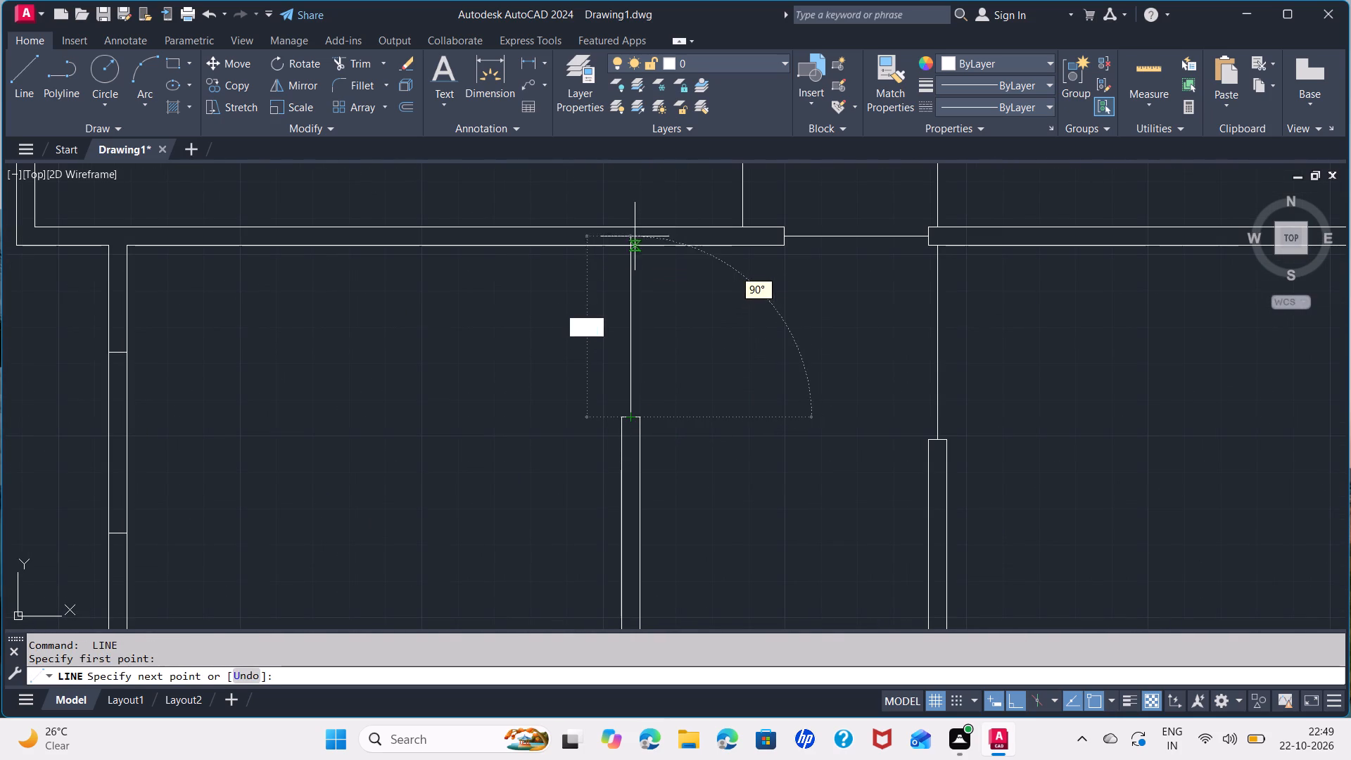
click(635, 246)
key(space)
Draw a 3'-7" centre line through the window opening in the lower-west room's south wall, joining the jamb midpoints.
scroll(717, 333, down, 3)
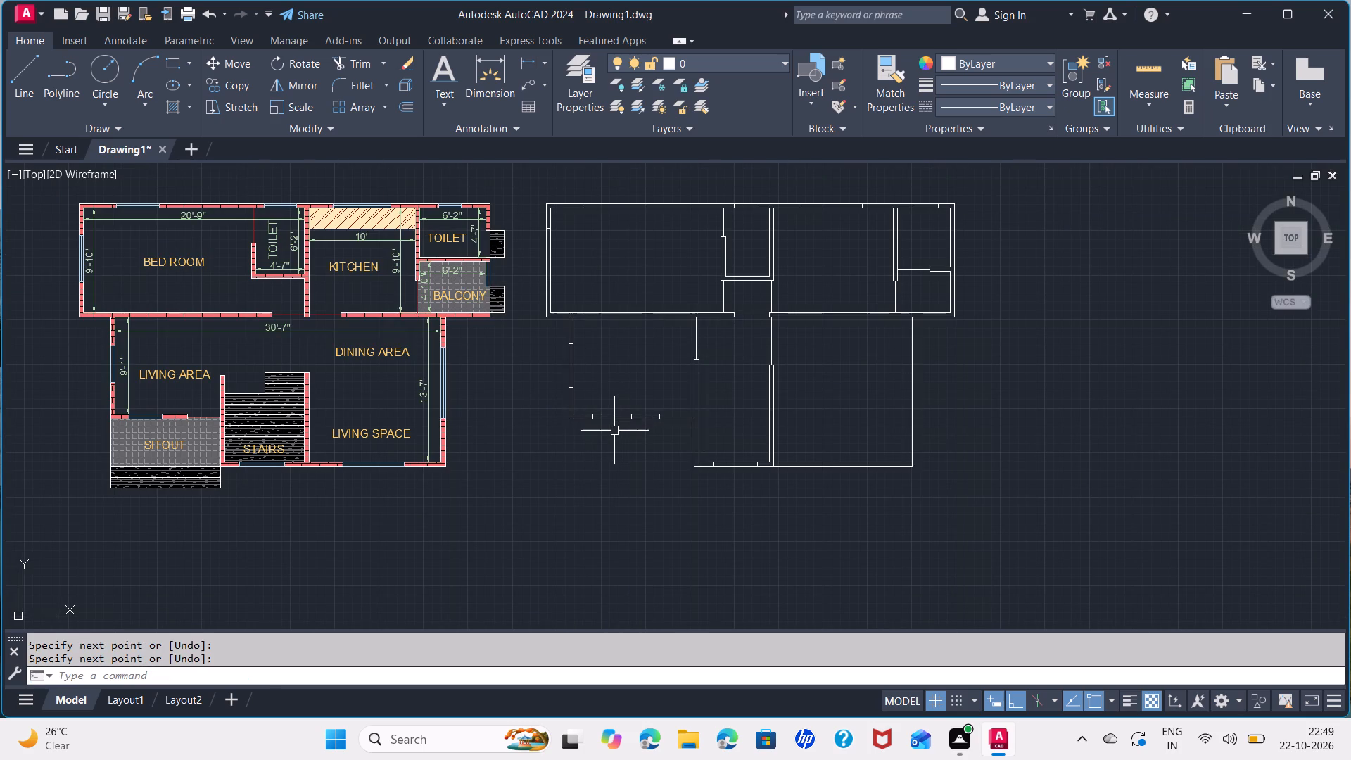
scroll(598, 434, up, 3)
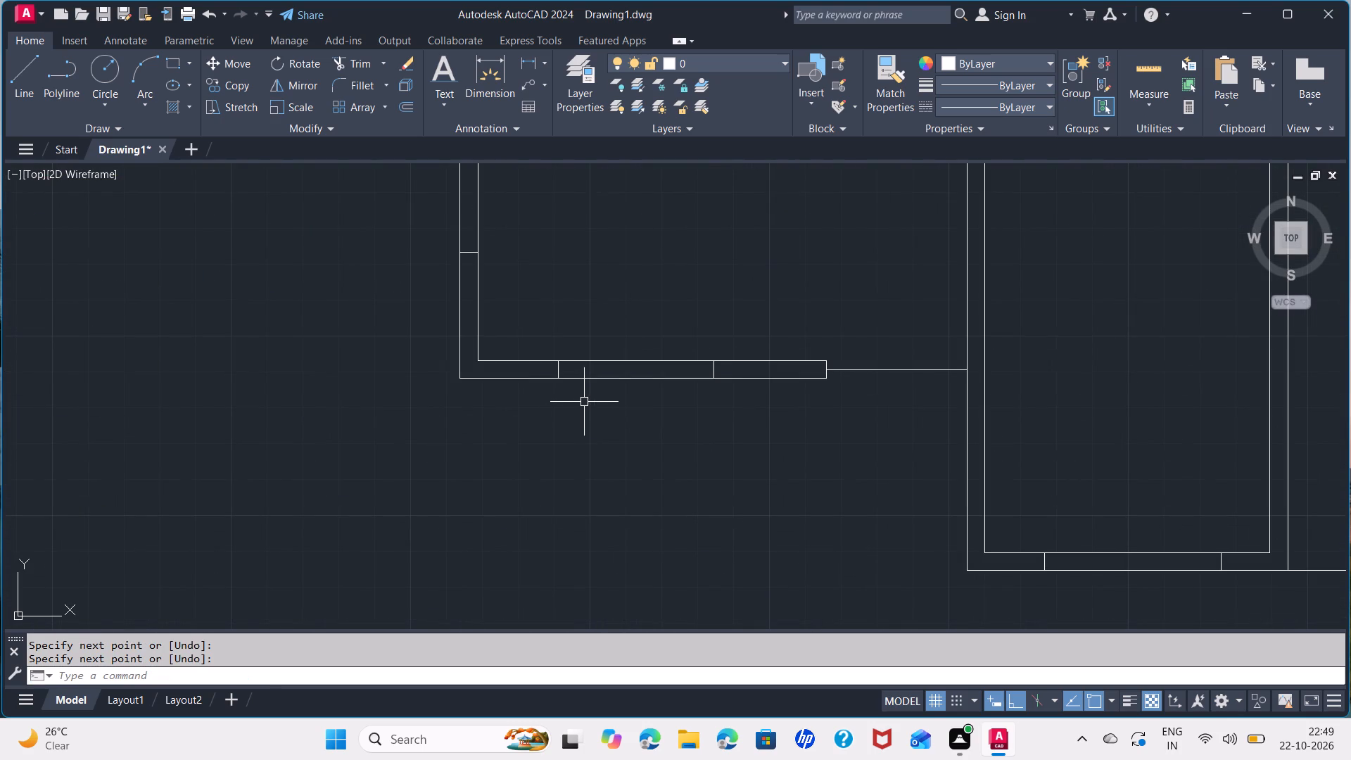
scroll(578, 373, up, 1)
key(space)
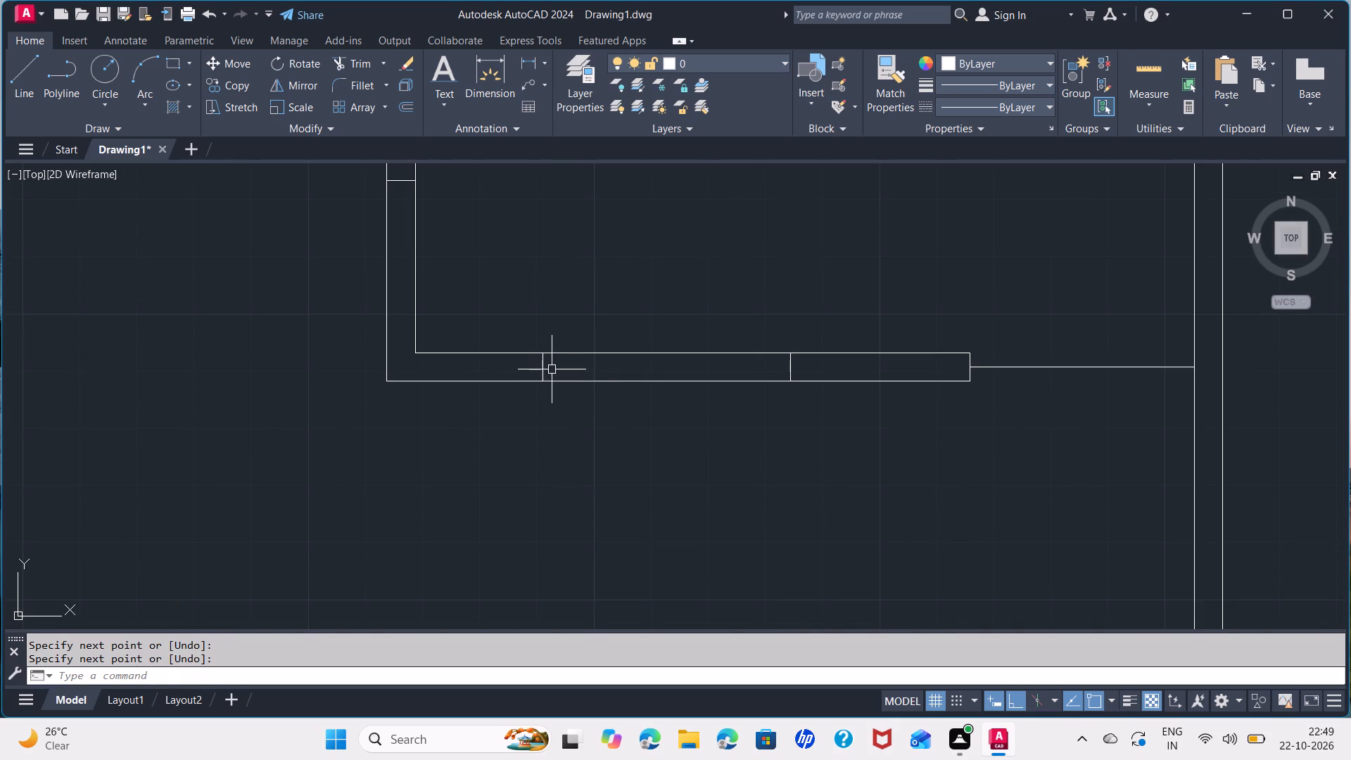
click(545, 371)
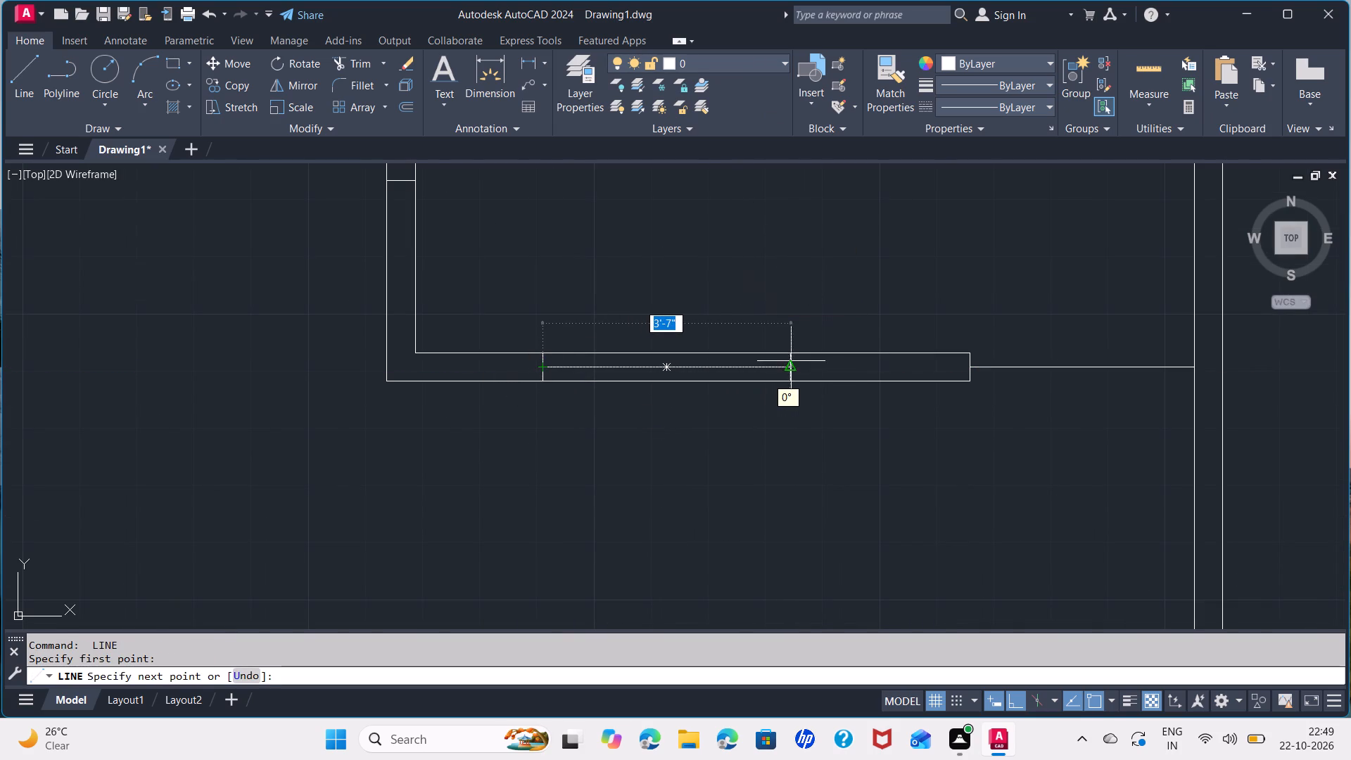
click(791, 365)
key(space)
Draw a 4'-2" vertical centre line through the window opening in the lower-west room's west wall.
scroll(688, 276, down, 3)
middle_drag(678, 278, 768, 426)
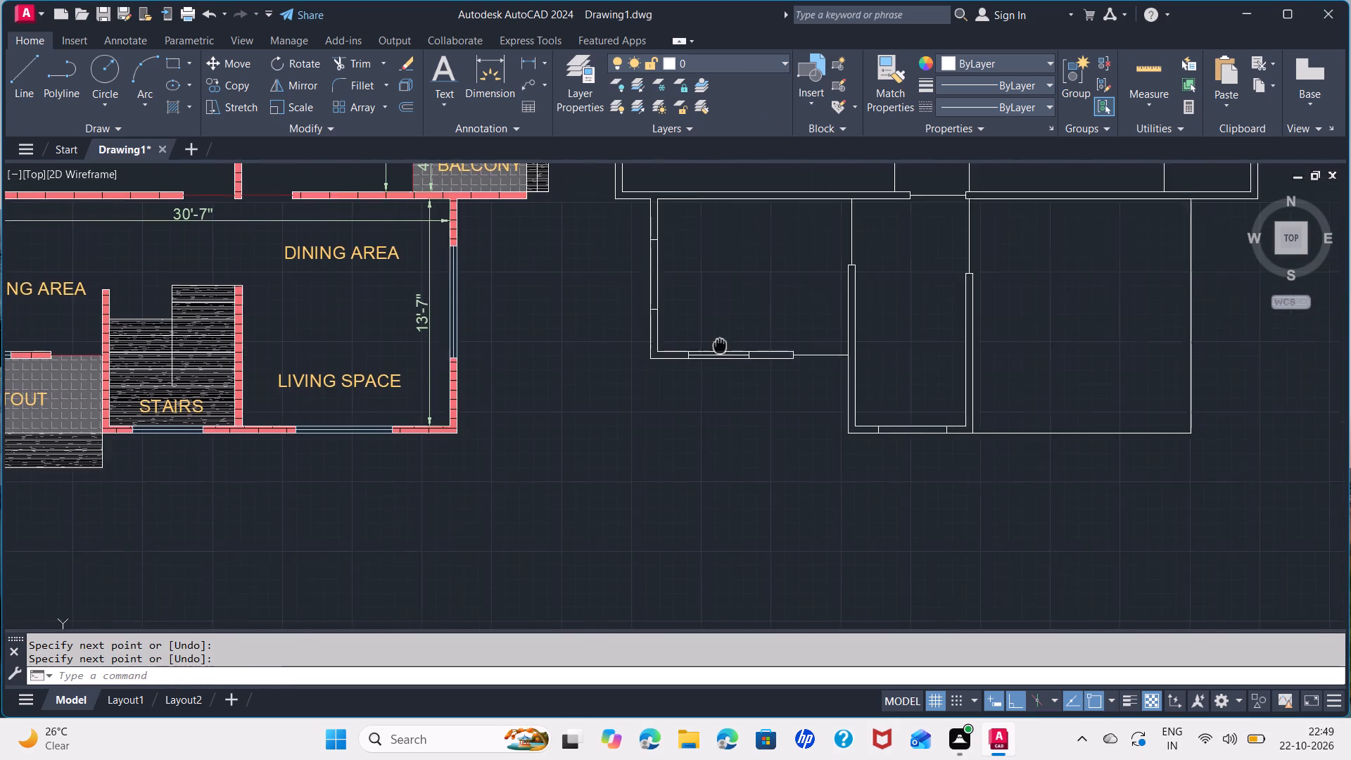
middle_drag(768, 426, 775, 445)
scroll(731, 416, up, 2)
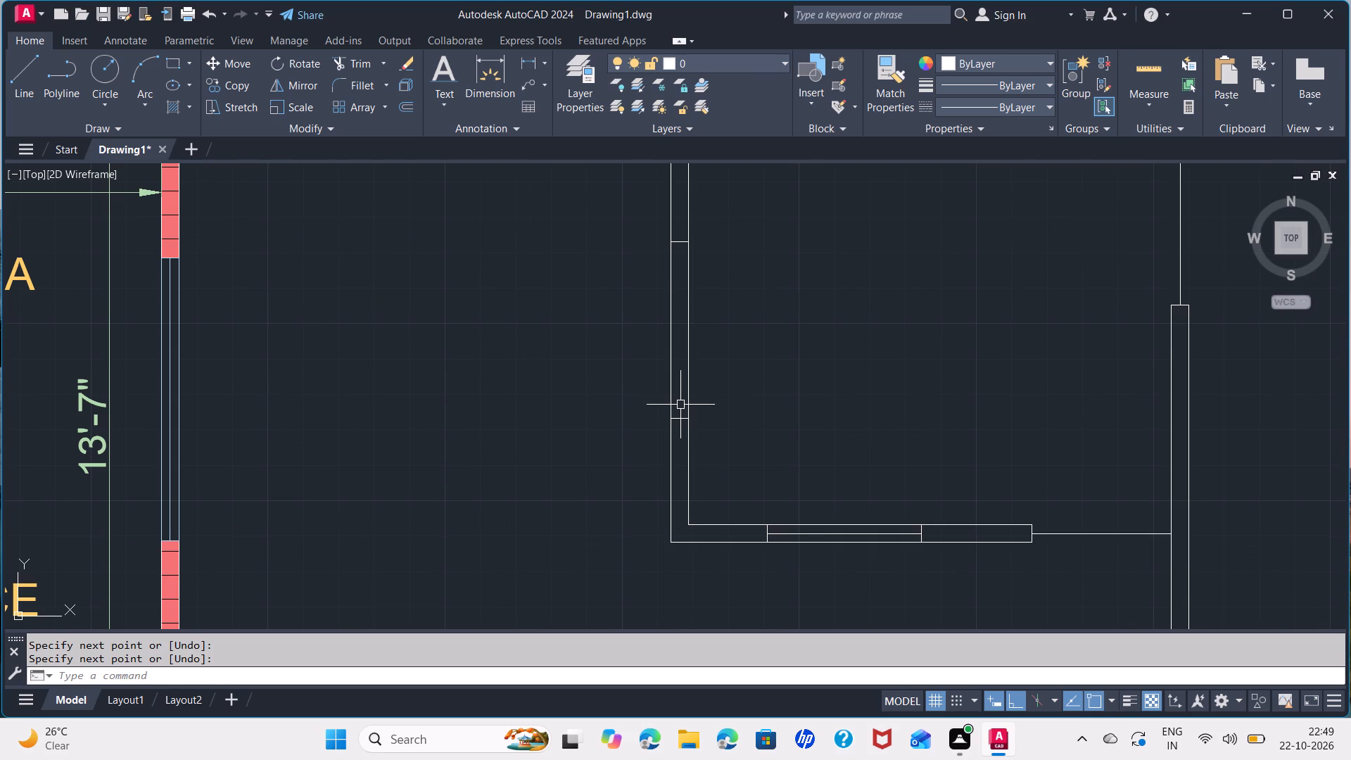
key(space)
click(677, 419)
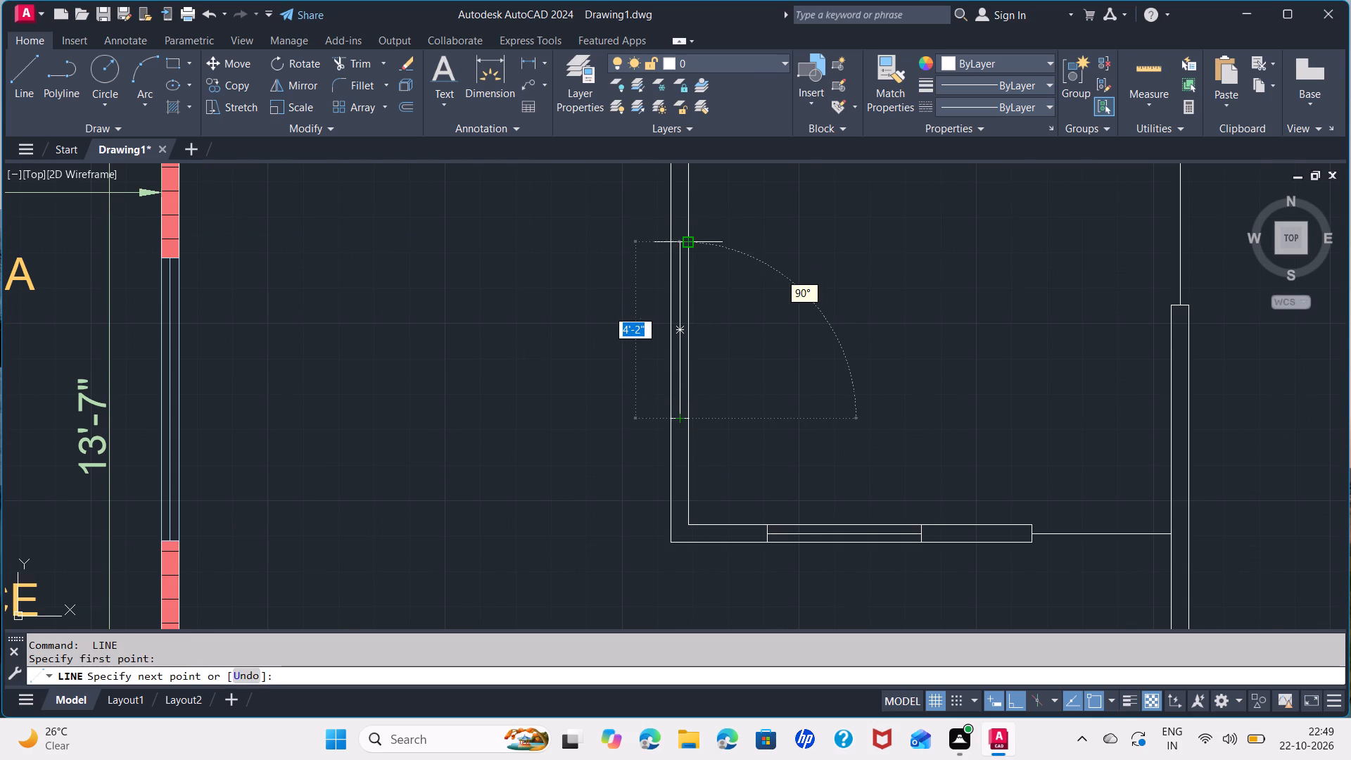
click(678, 243)
key(space)
Draw a vertical centre line through the window opening in the upper-west room's west wall, joining the jamb midpoints.
middle_drag(750, 279, 711, 657)
middle_drag(554, 440, 602, 558)
scroll(592, 513, up, 1)
key(space)
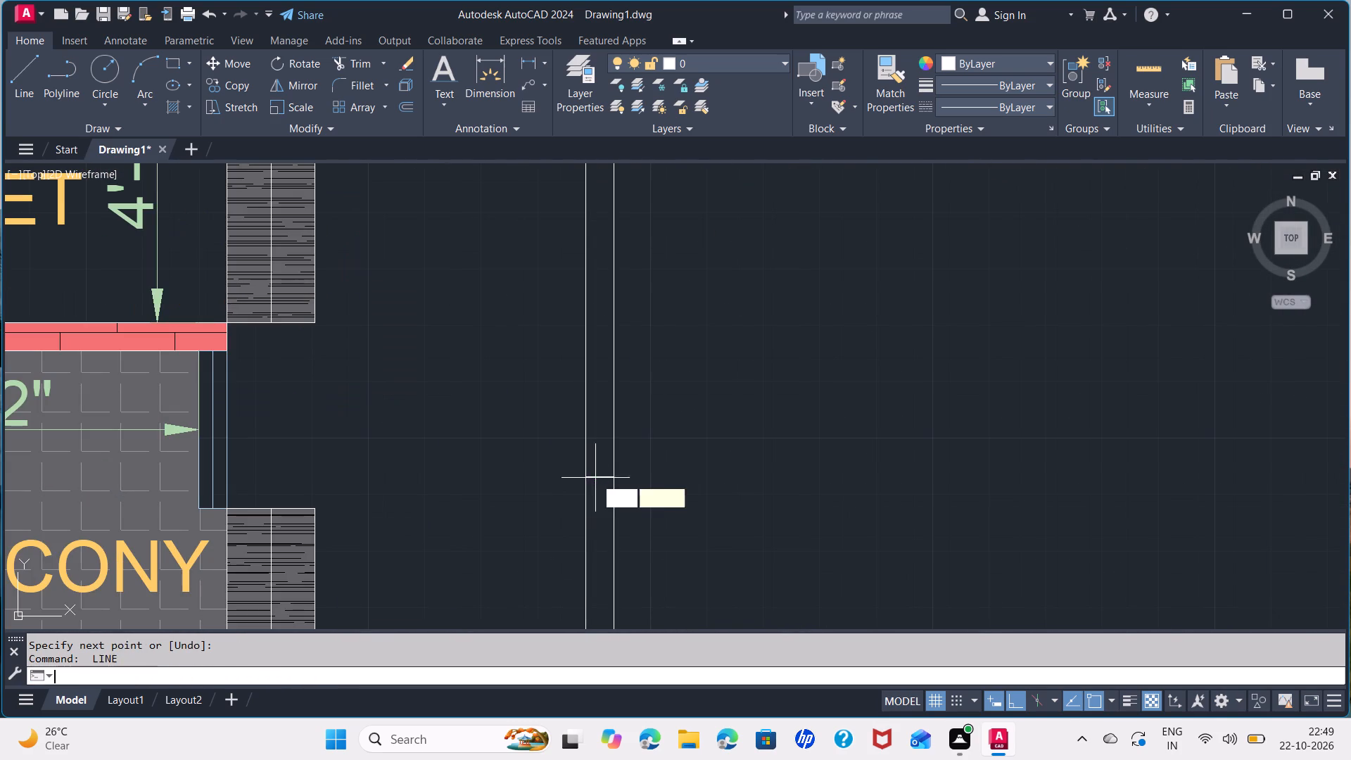
click(597, 475)
middle_drag(614, 249, 623, 450)
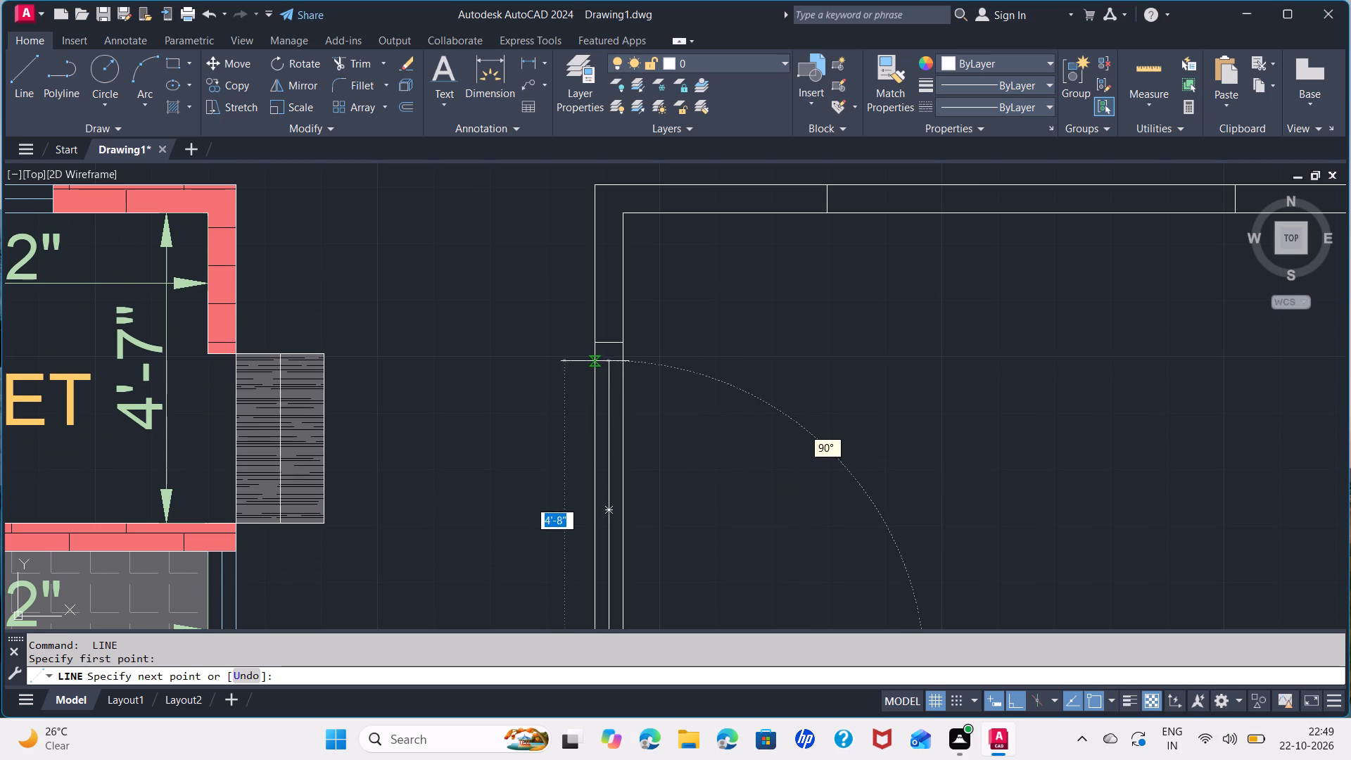
click(608, 342)
key(space)
Draw a horizontal centre line through the westernmost window opening in the north wall, joining its jamb midpoints.
middle_drag(739, 343, 438, 470)
key(space)
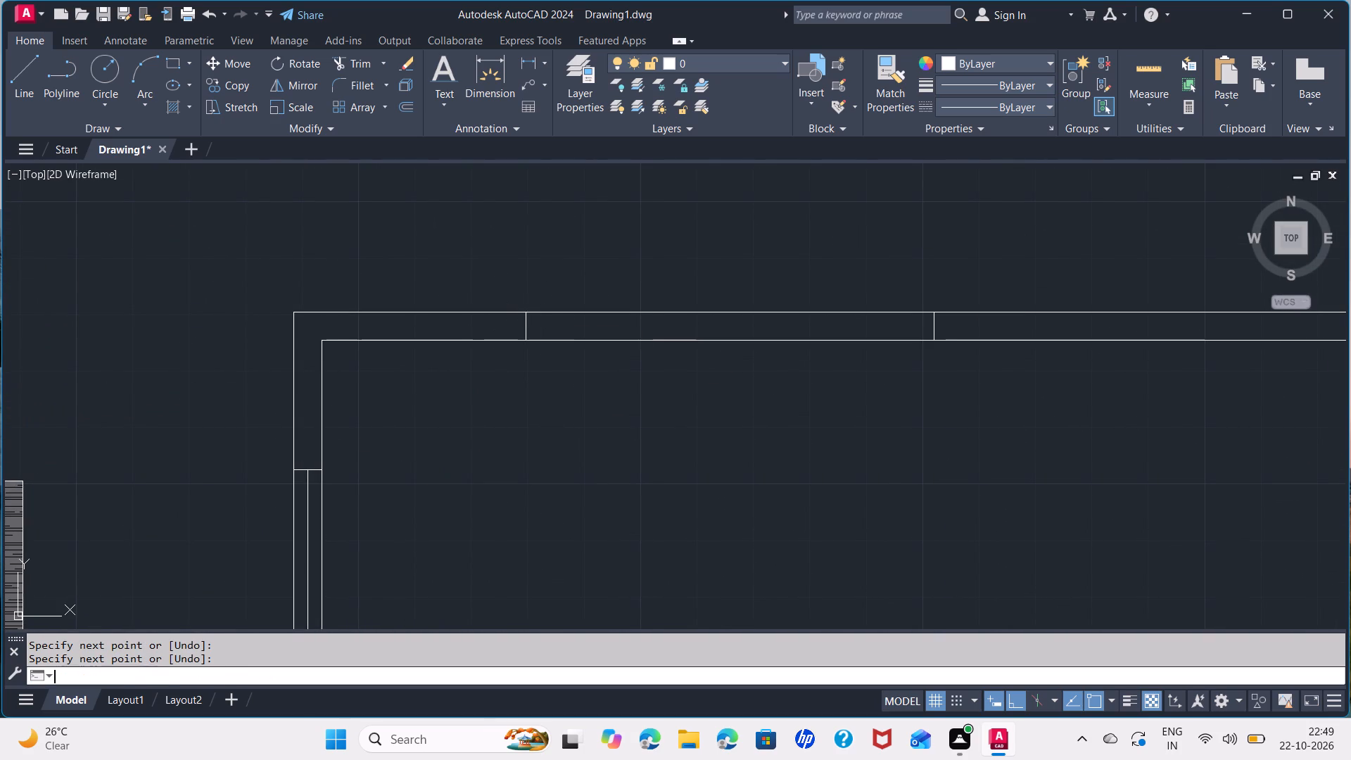
click(524, 327)
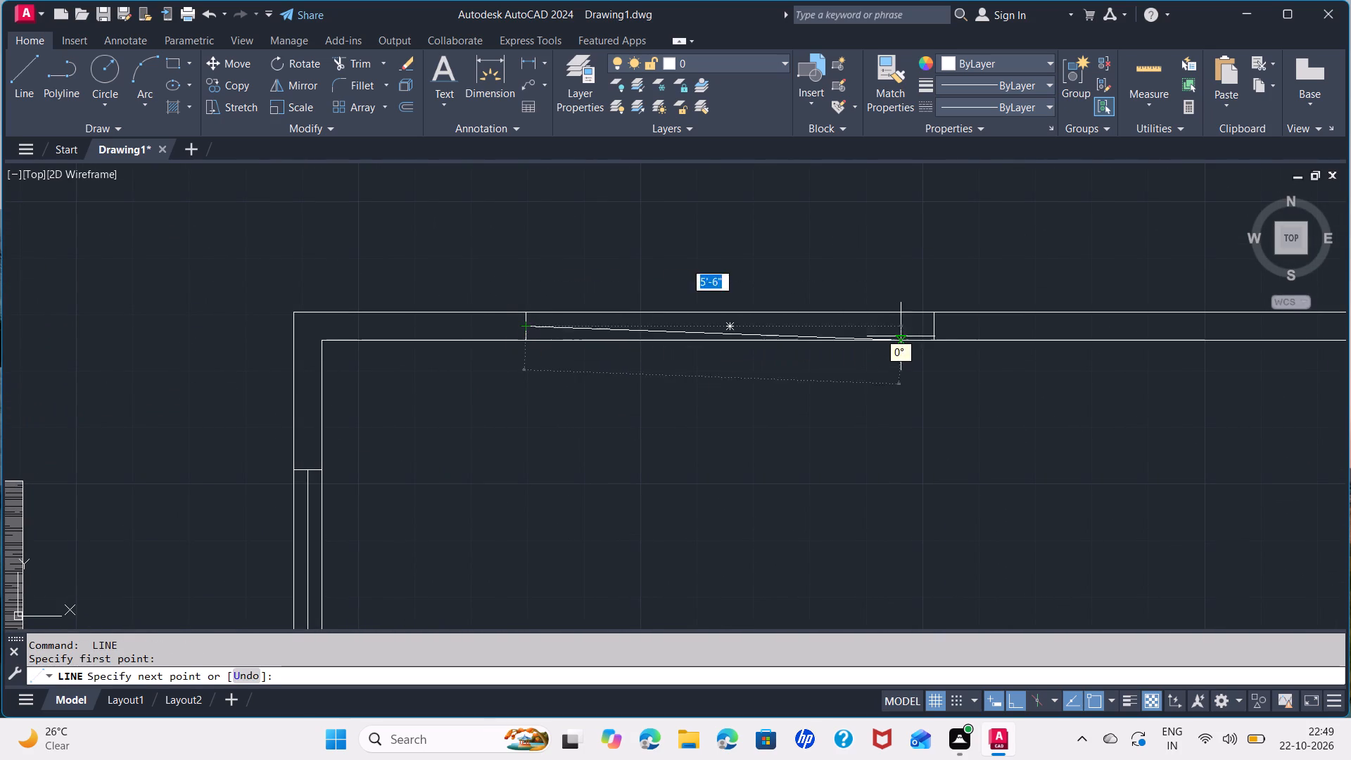
click(934, 330)
key(space)
Draw a horizontal centre line through the north wall's second window opening from the west, above the L-shaped partition's room.
middle_drag(1043, 473, 275, 524)
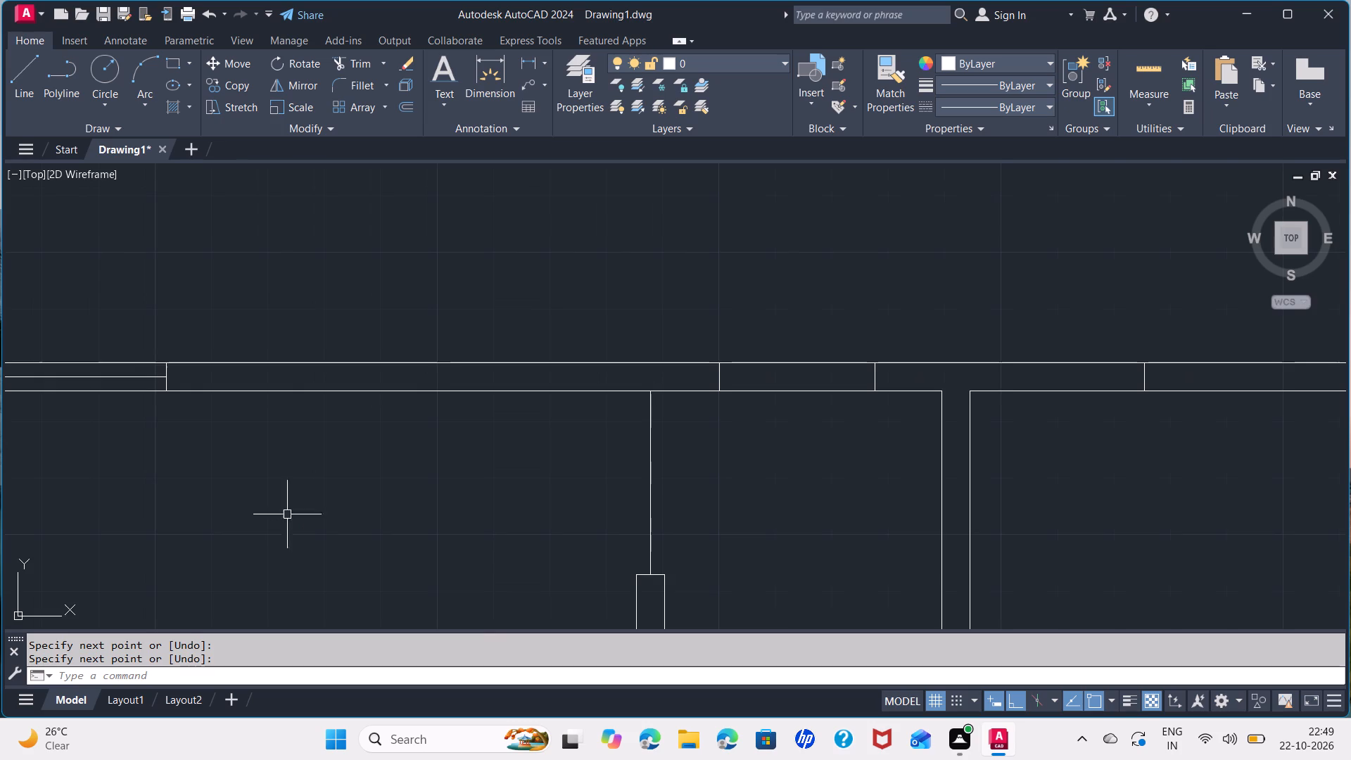
key(space)
click(717, 378)
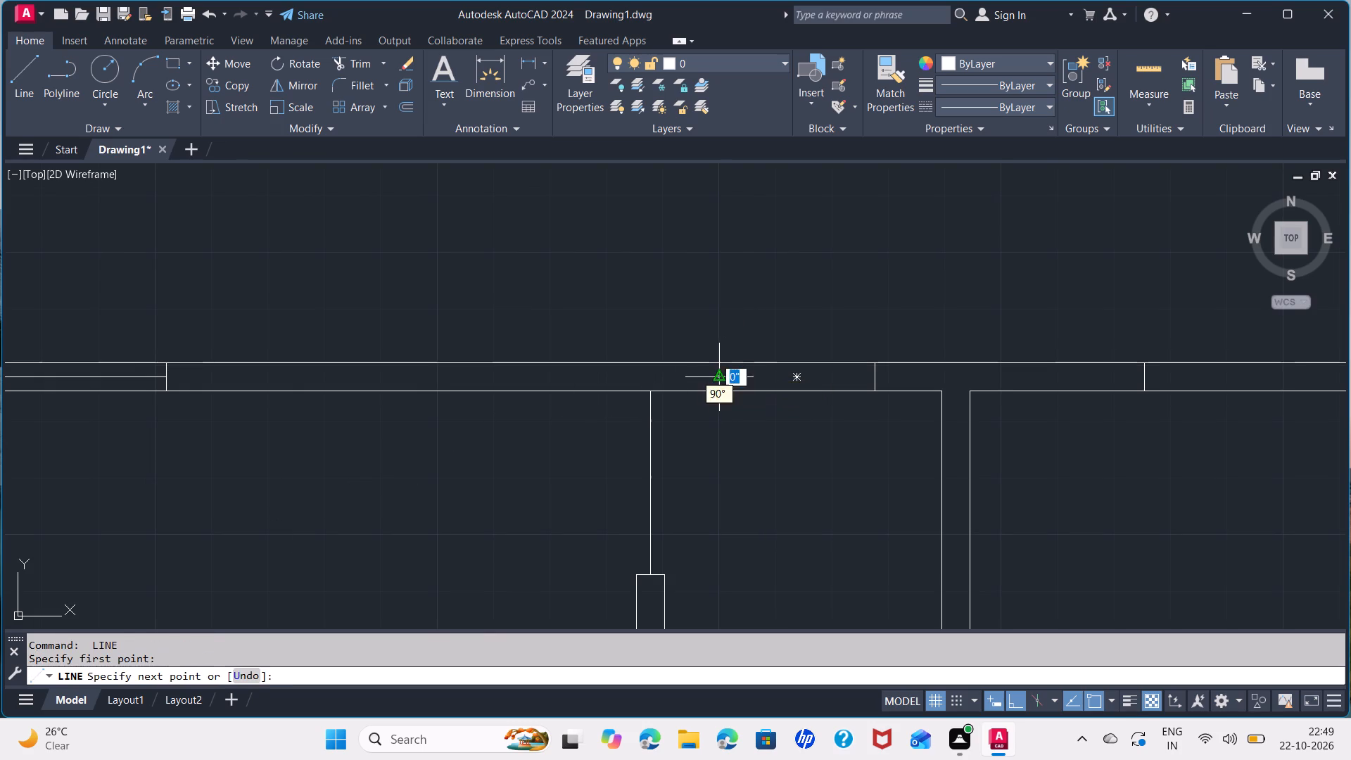
click(877, 379)
key(space)
Draw a 5'-9" horizontal centre line through the north wall's third window opening from the west.
middle_drag(994, 442, 995, 443)
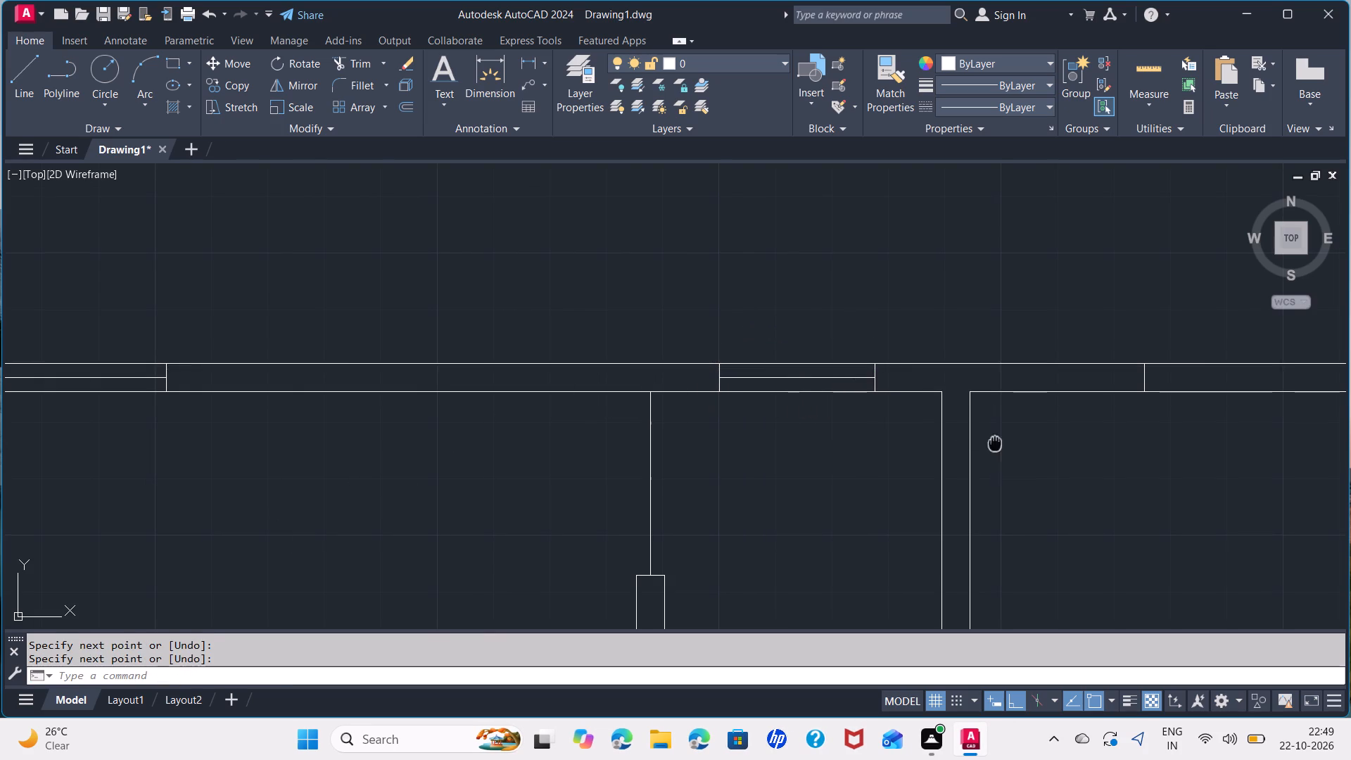
middle_drag(995, 443, 254, 491)
key(space)
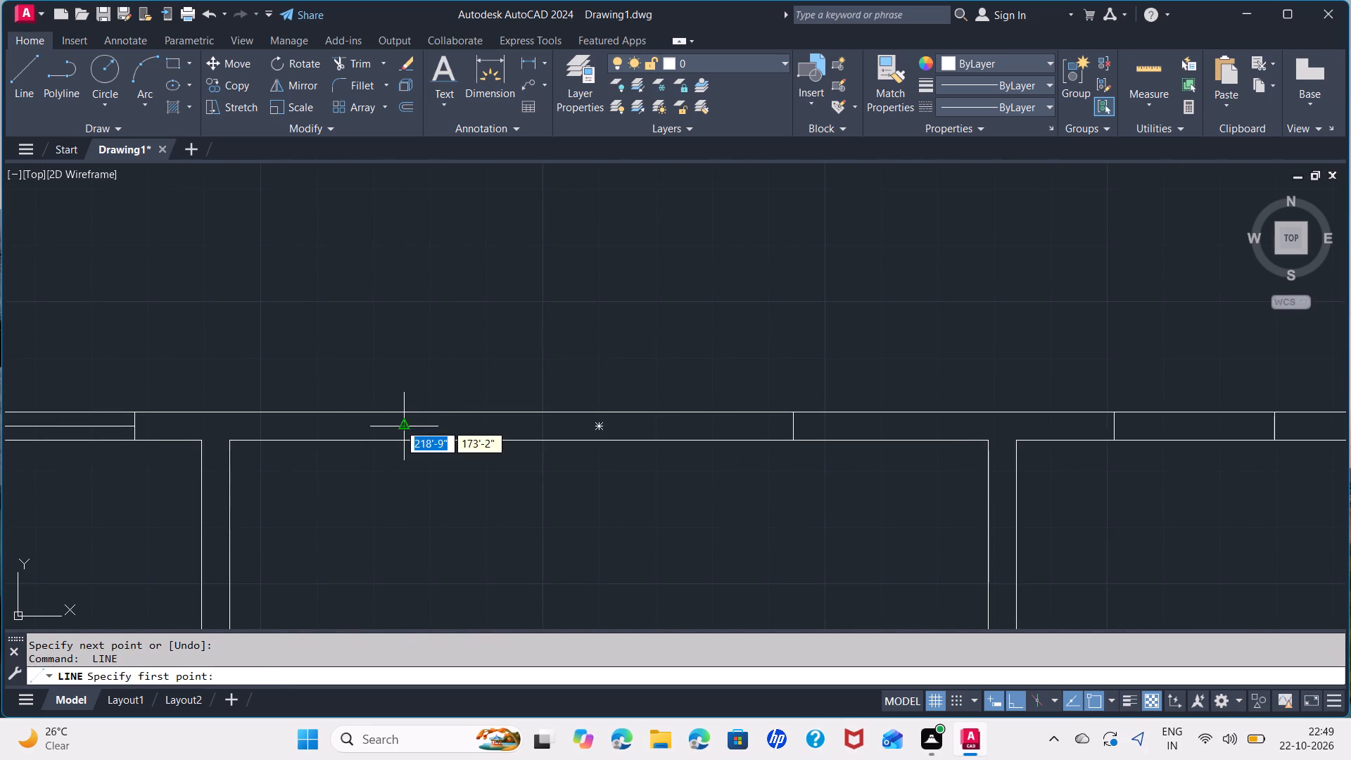
click(399, 424)
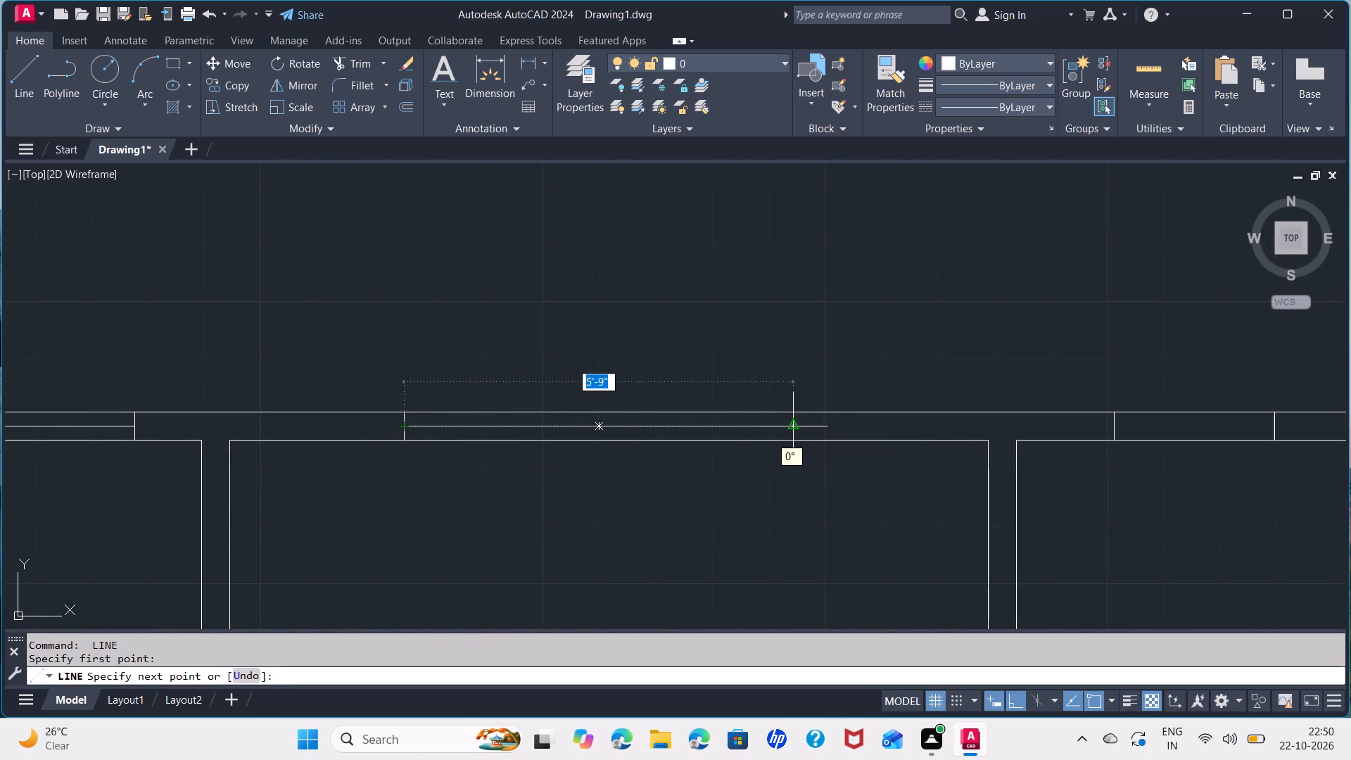
click(792, 424)
key(space)
Draw a horizontal centre line about 2'-3" long through the easternmost window opening in the north wall.
middle_drag(819, 513, 172, 479)
key(space)
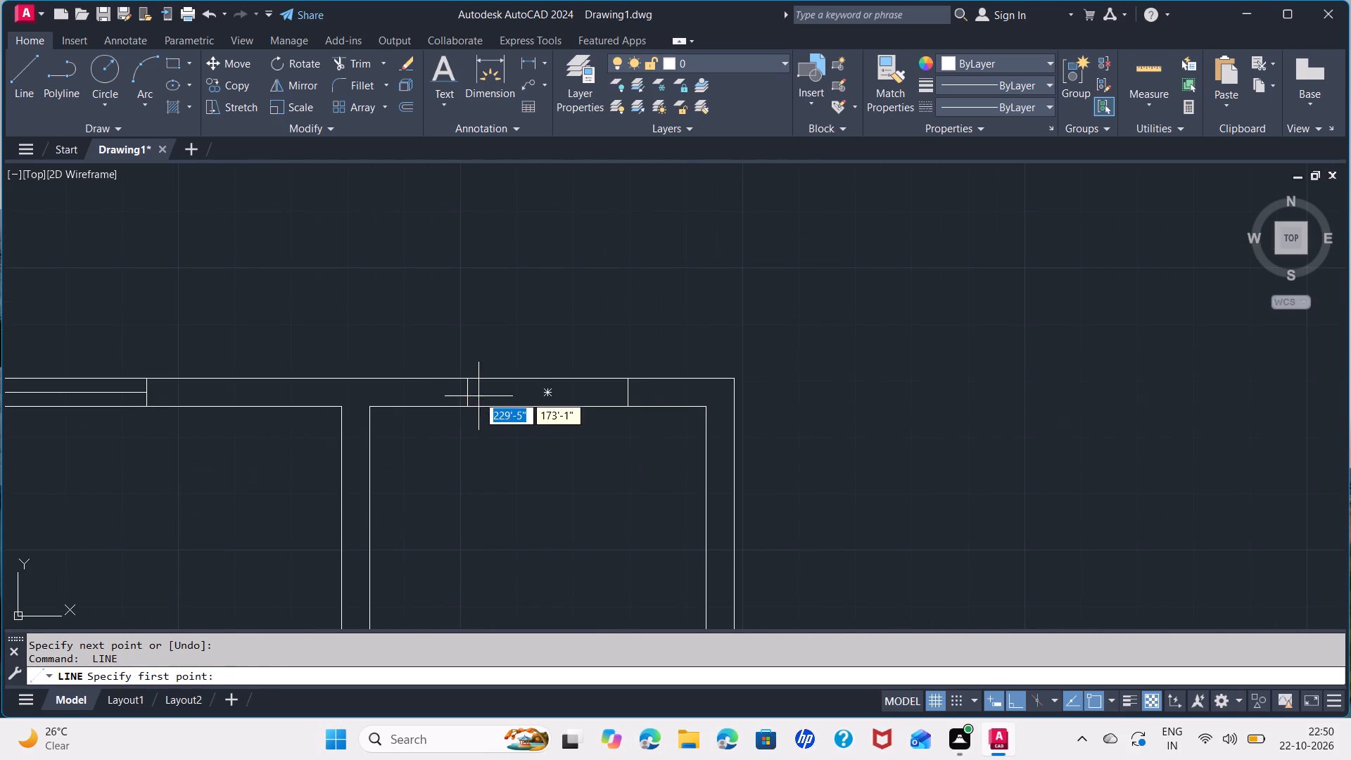
click(468, 391)
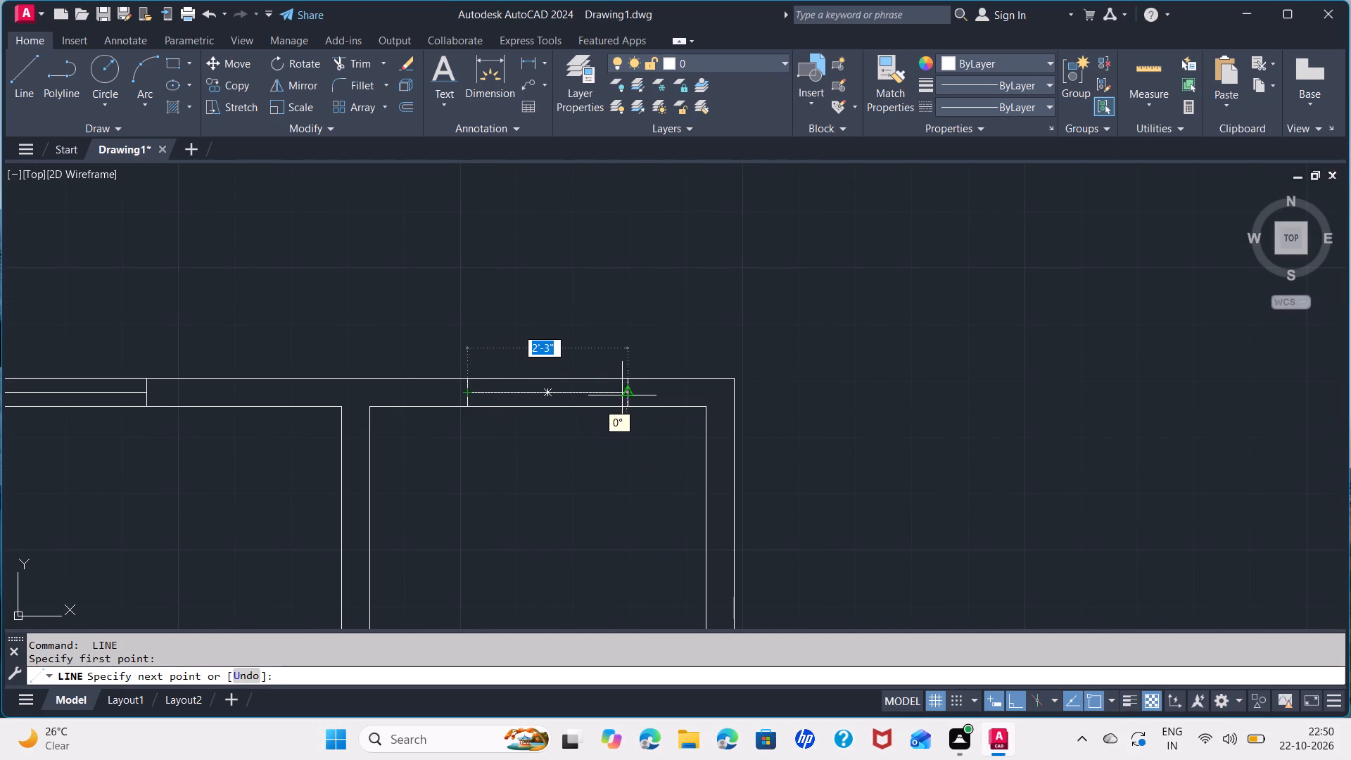
click(630, 394)
key(space)
Draw a 4'-1" horizontal centre line through the window opening in the narrow lower-middle room's south wall.
scroll(639, 527, down, 1)
middle_drag(638, 527, 715, 284)
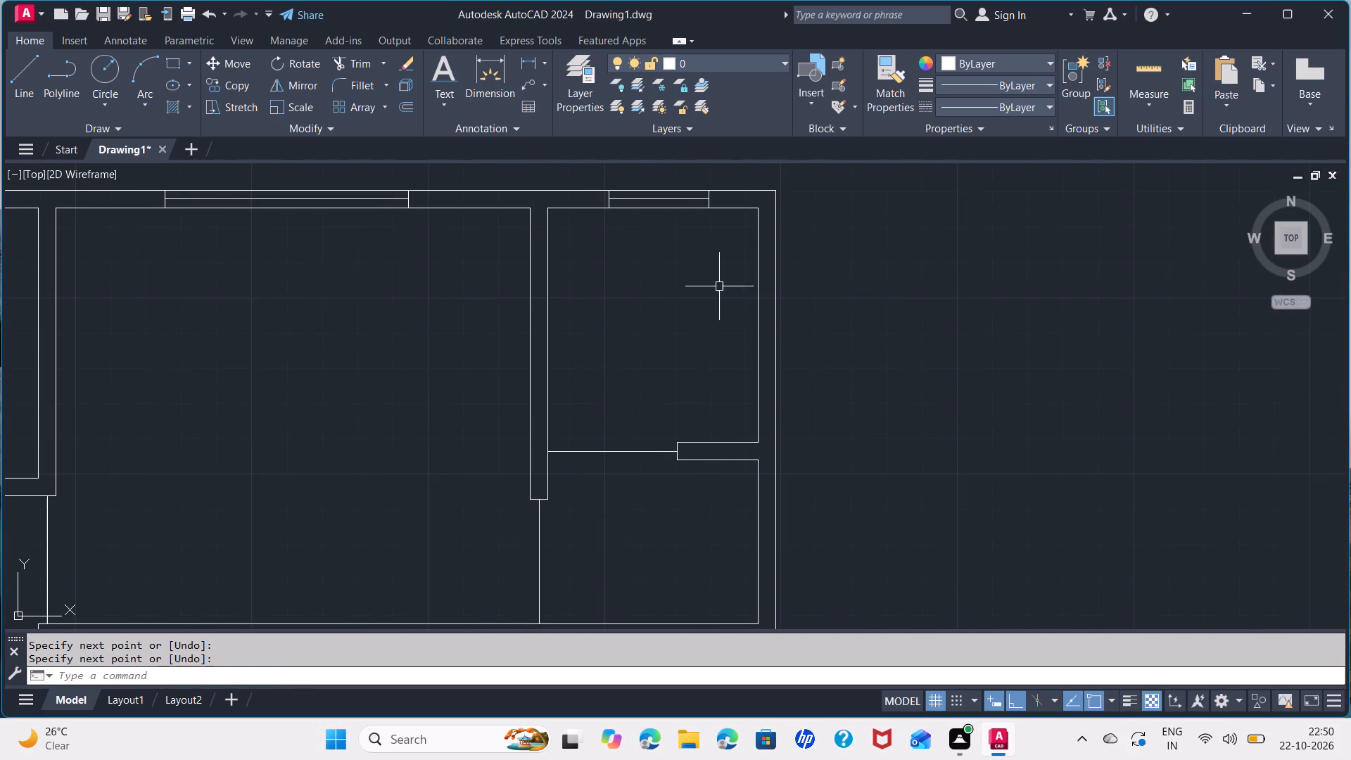
scroll(702, 367, down, 1)
middle_drag(687, 506, 922, 262)
scroll(608, 462, down, 1)
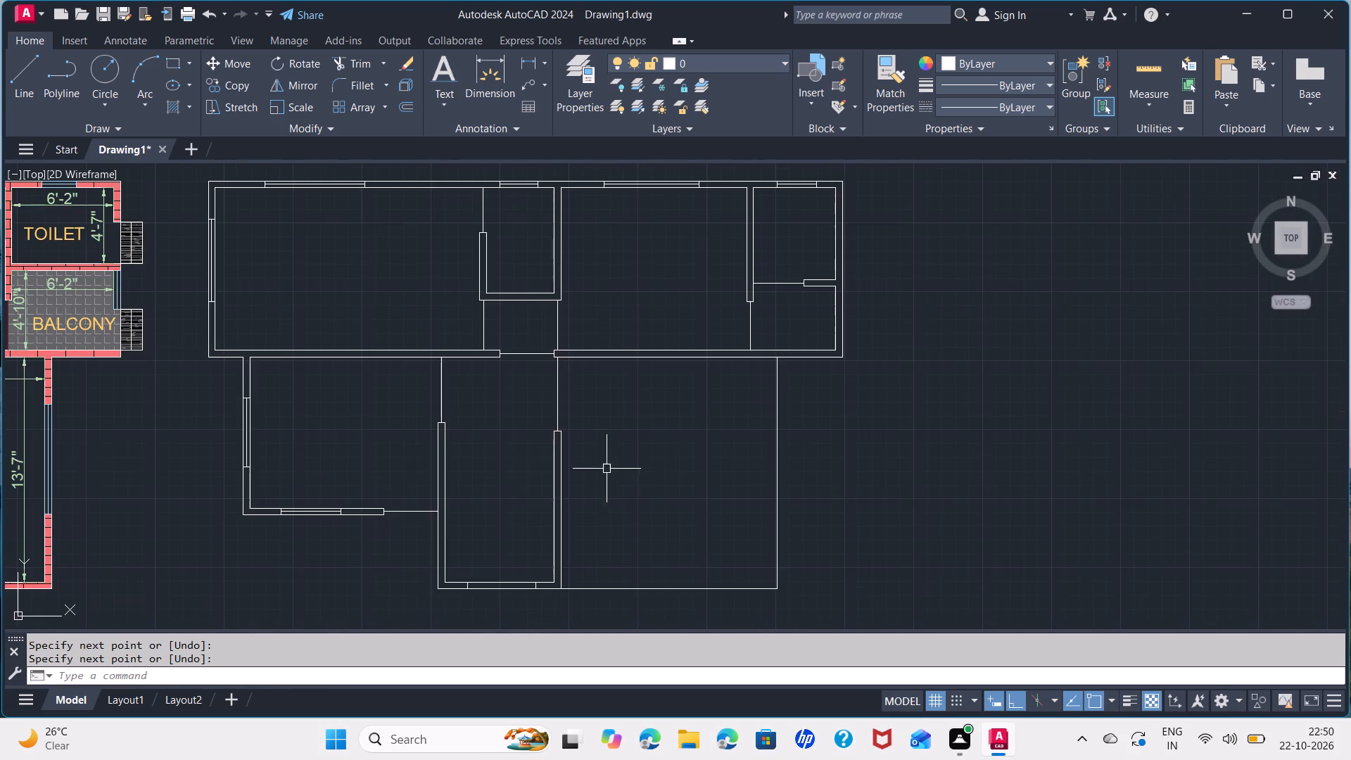
middle_drag(611, 498, 857, 428)
scroll(735, 516, up, 2)
key(space)
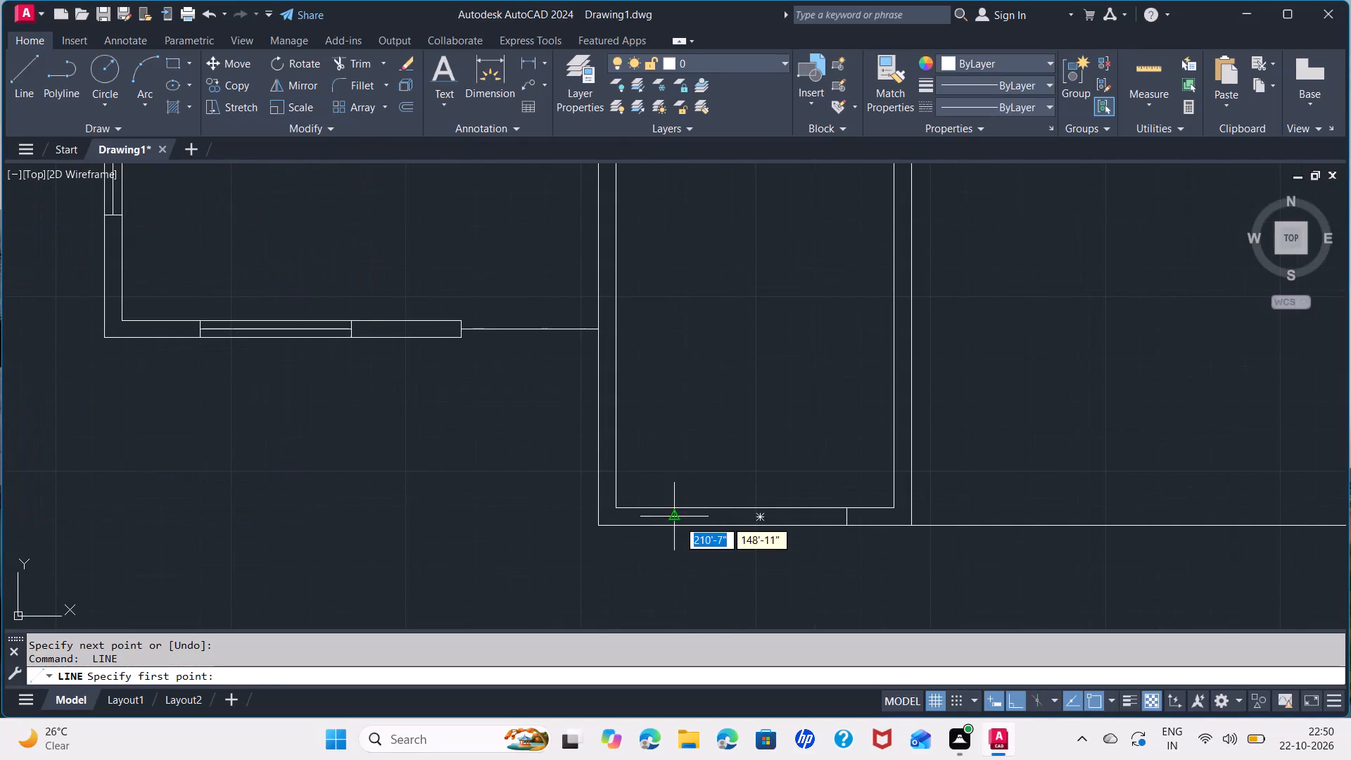
click(678, 519)
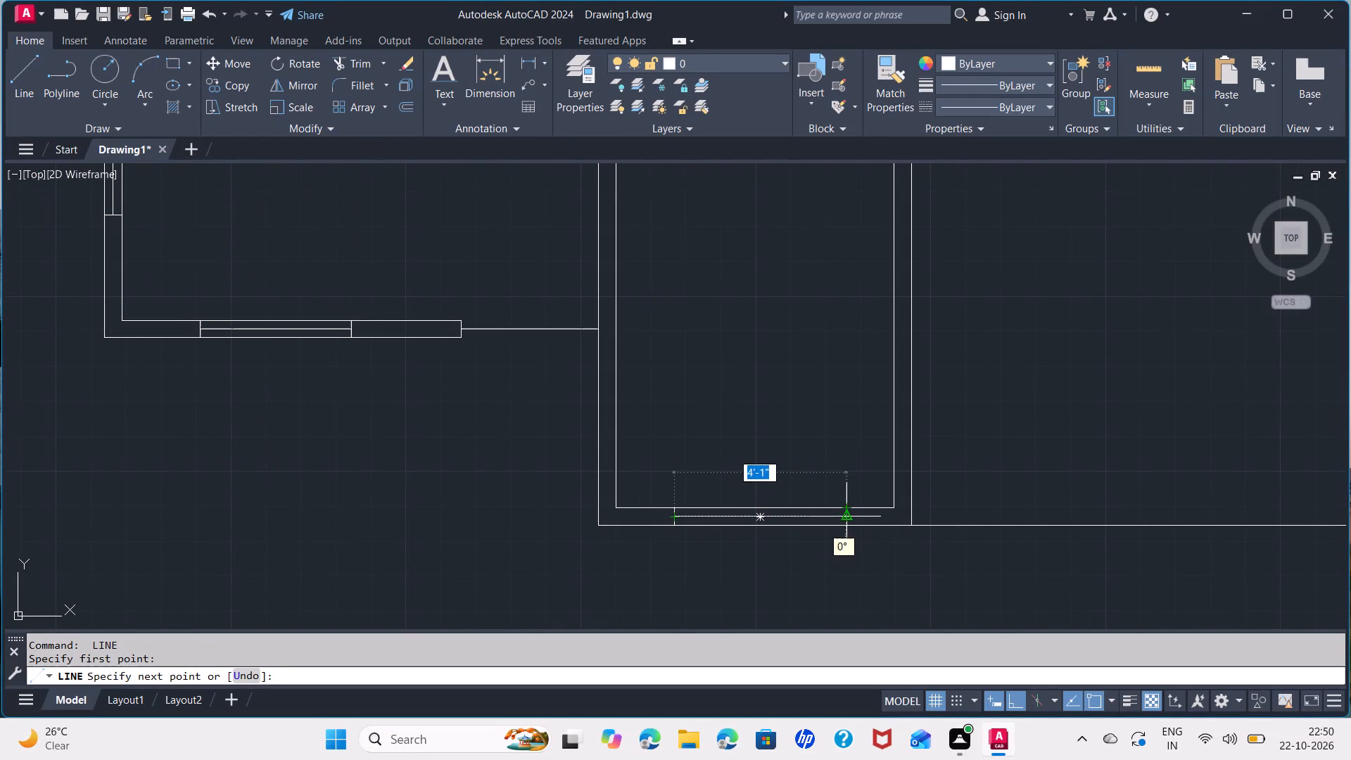
click(848, 514)
key(space)
scroll(793, 429, down, 2)
middle_drag(795, 350, 796, 410)
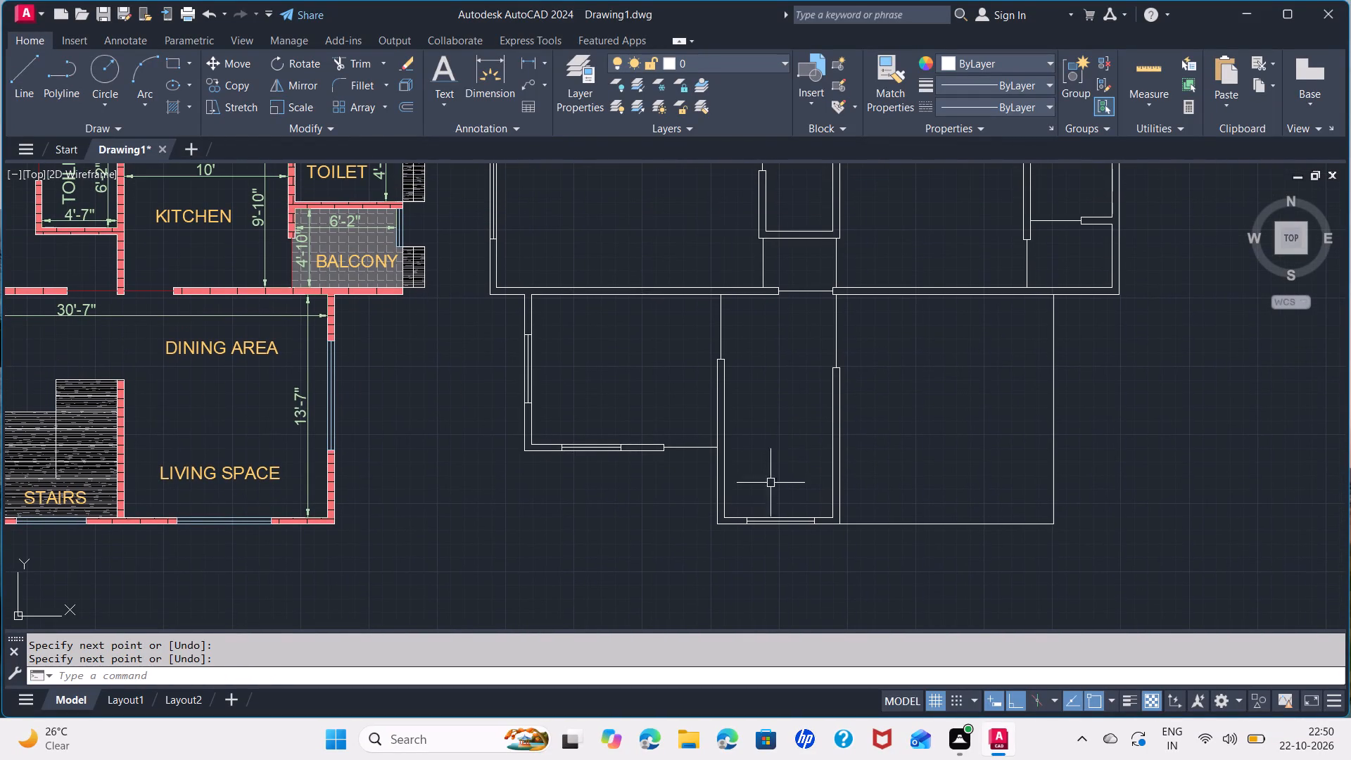
Draw a 6'-7" horizontal landing line across the narrow lower-middle room, a short distance north of its south window wall.
key(space)
scroll(736, 483, up, 1)
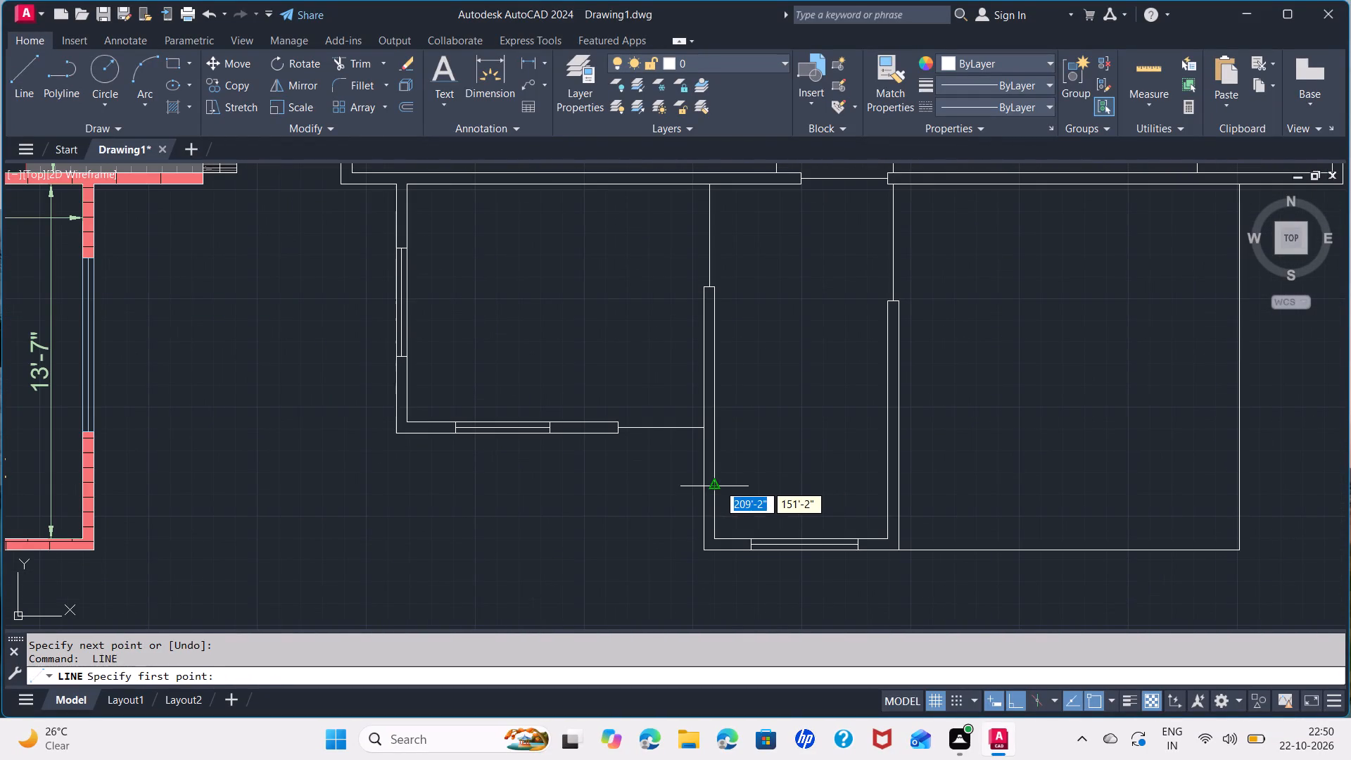
click(716, 485)
click(891, 486)
key(space)
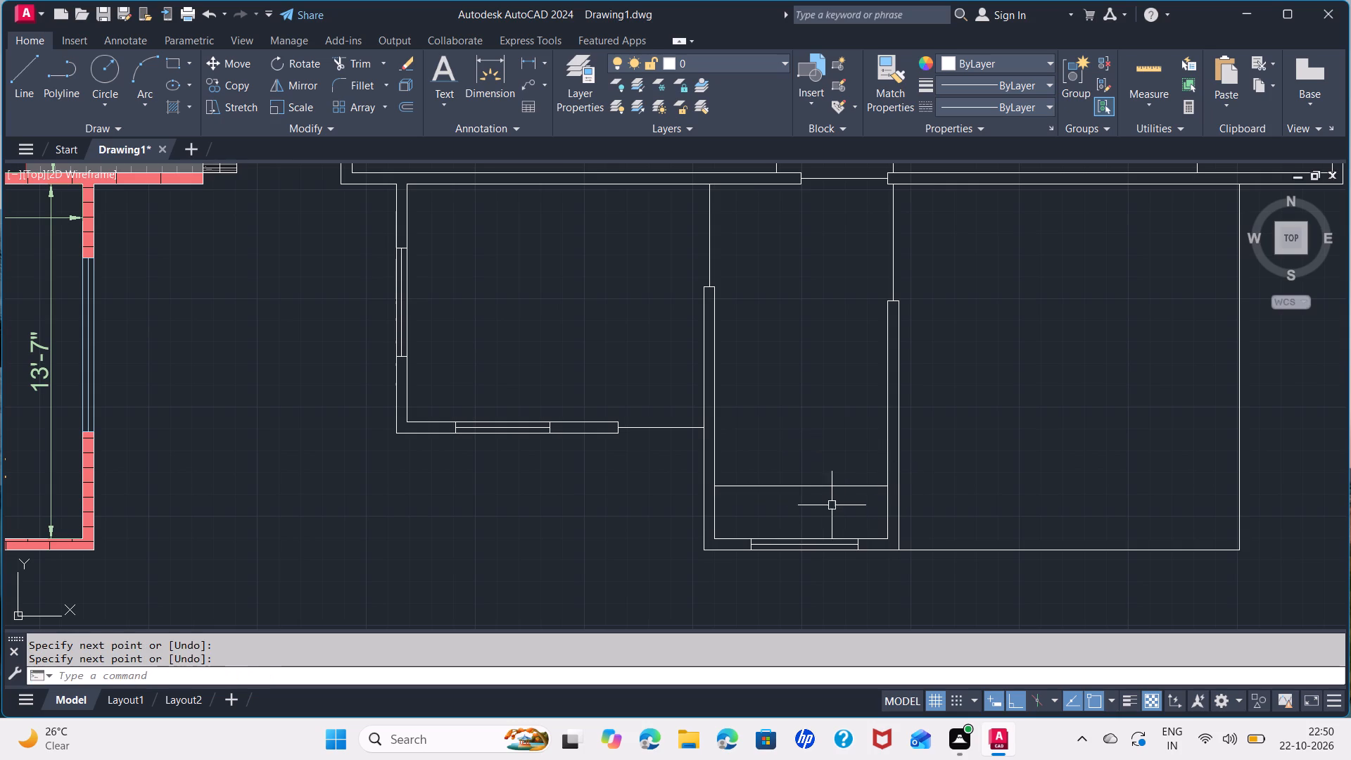
Draw the stair divider from the landing line's midpoint north to the east wall's end level, with a 3'-3" line east to that wall.
key(space)
click(802, 488)
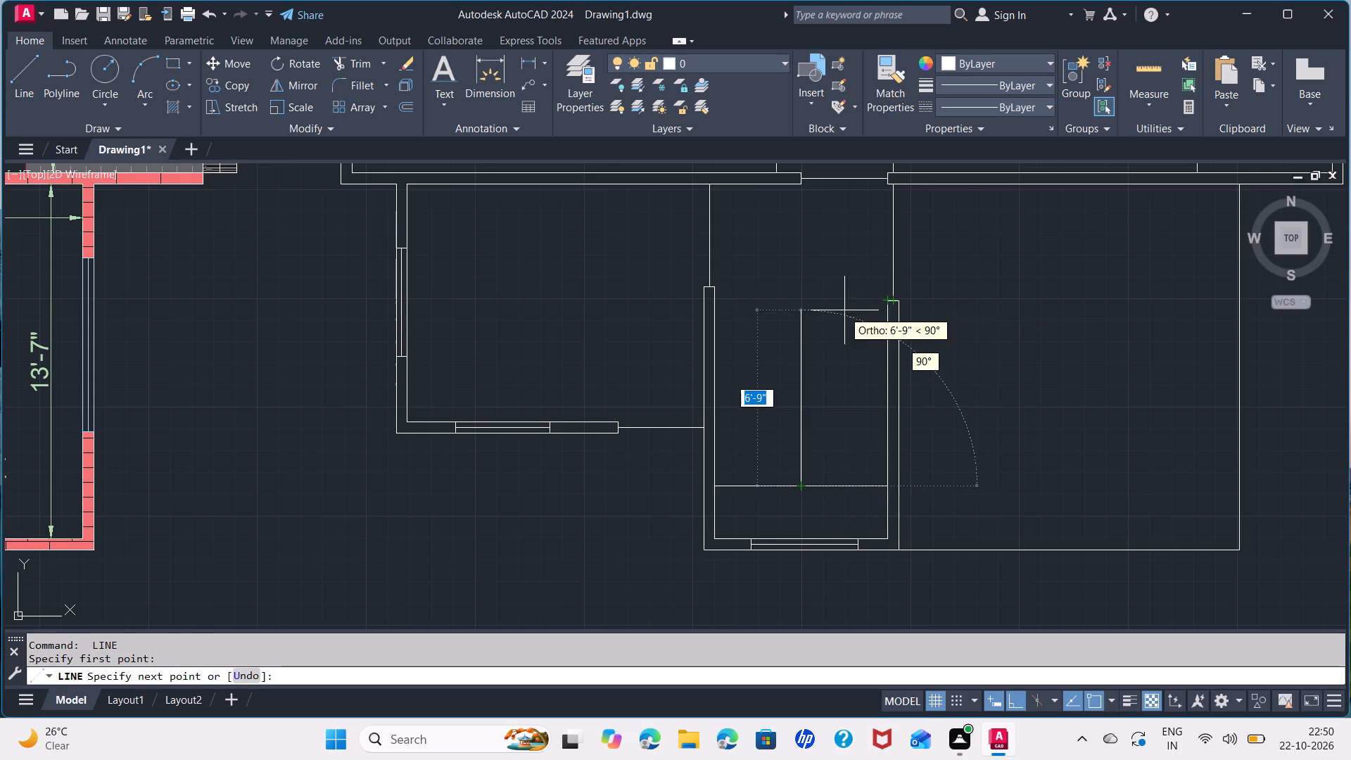
click(804, 301)
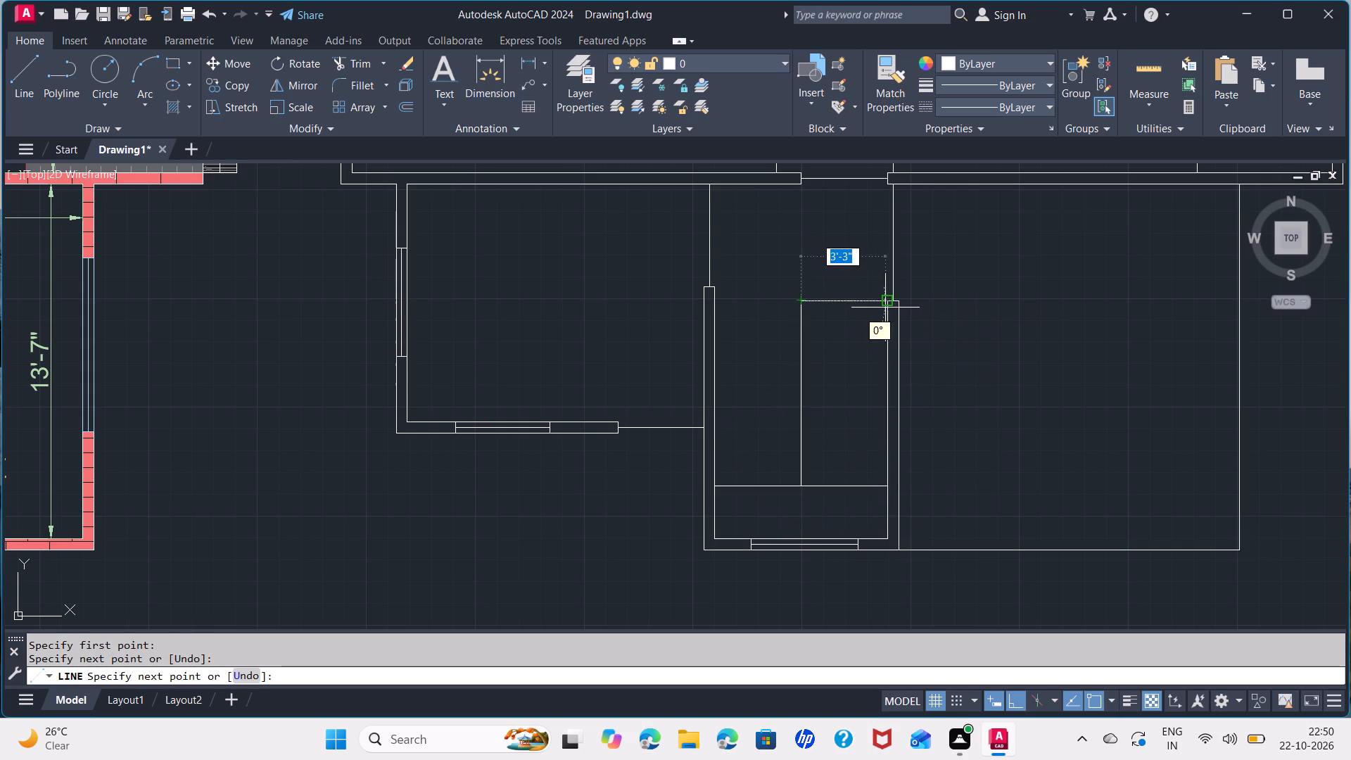
click(889, 305)
Continue the line with two half-width stair treads between the divider and the east wall, spaced 1' apart southward.
key(1)
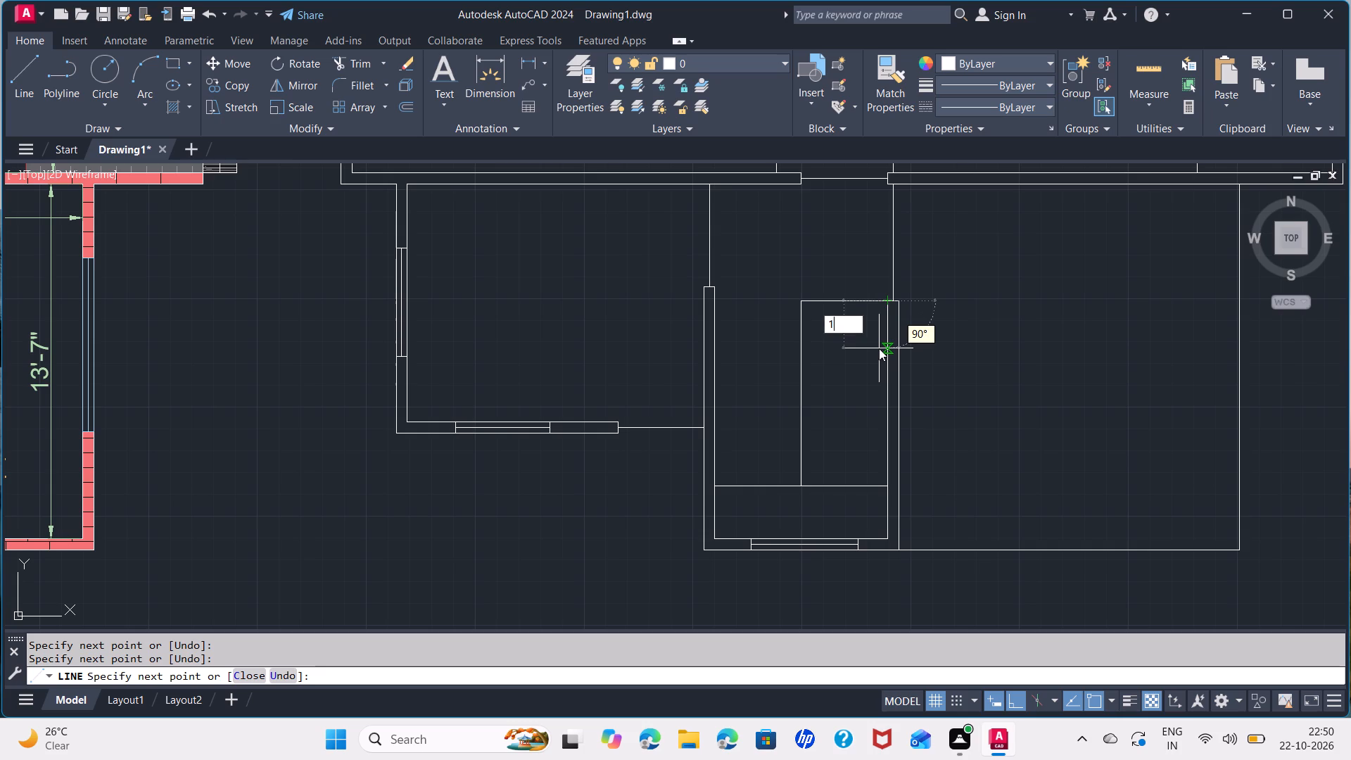
key(apostrophe)
key(Return)
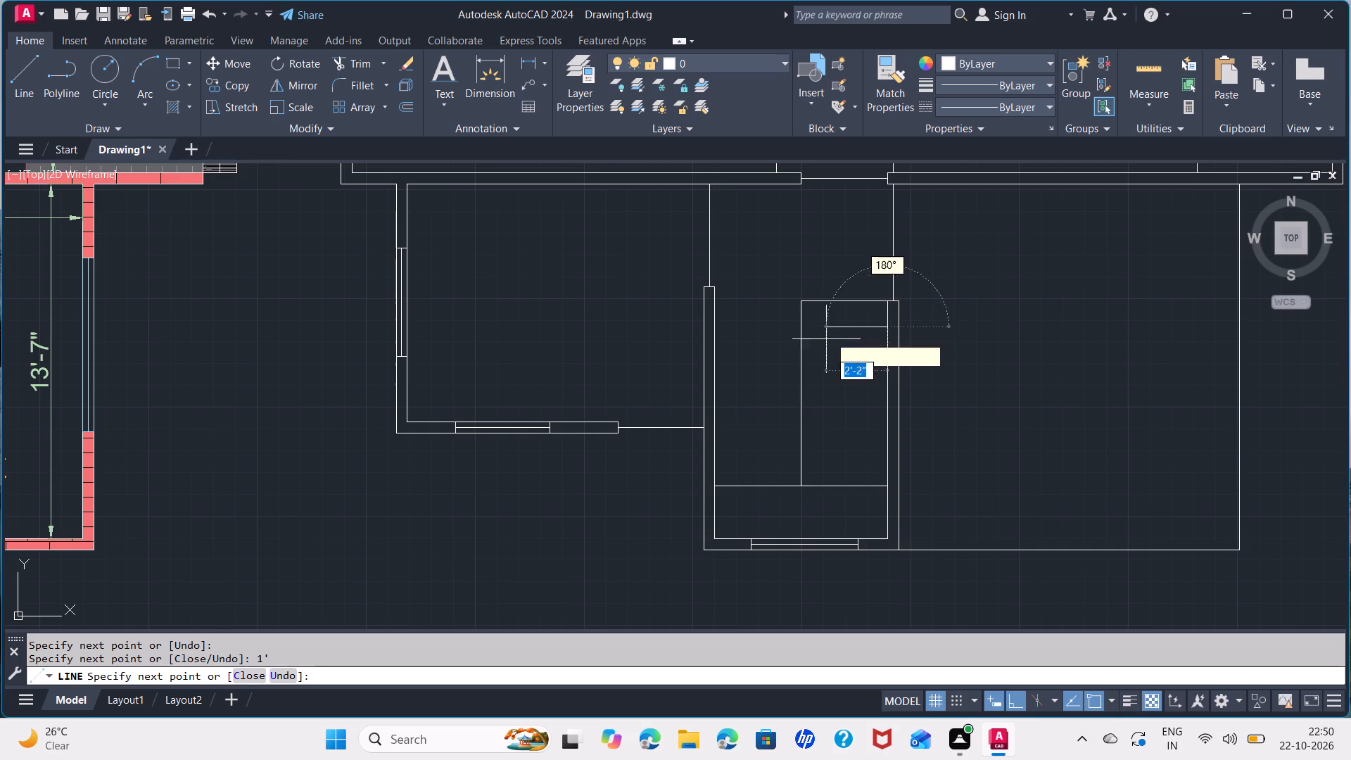
click(801, 327)
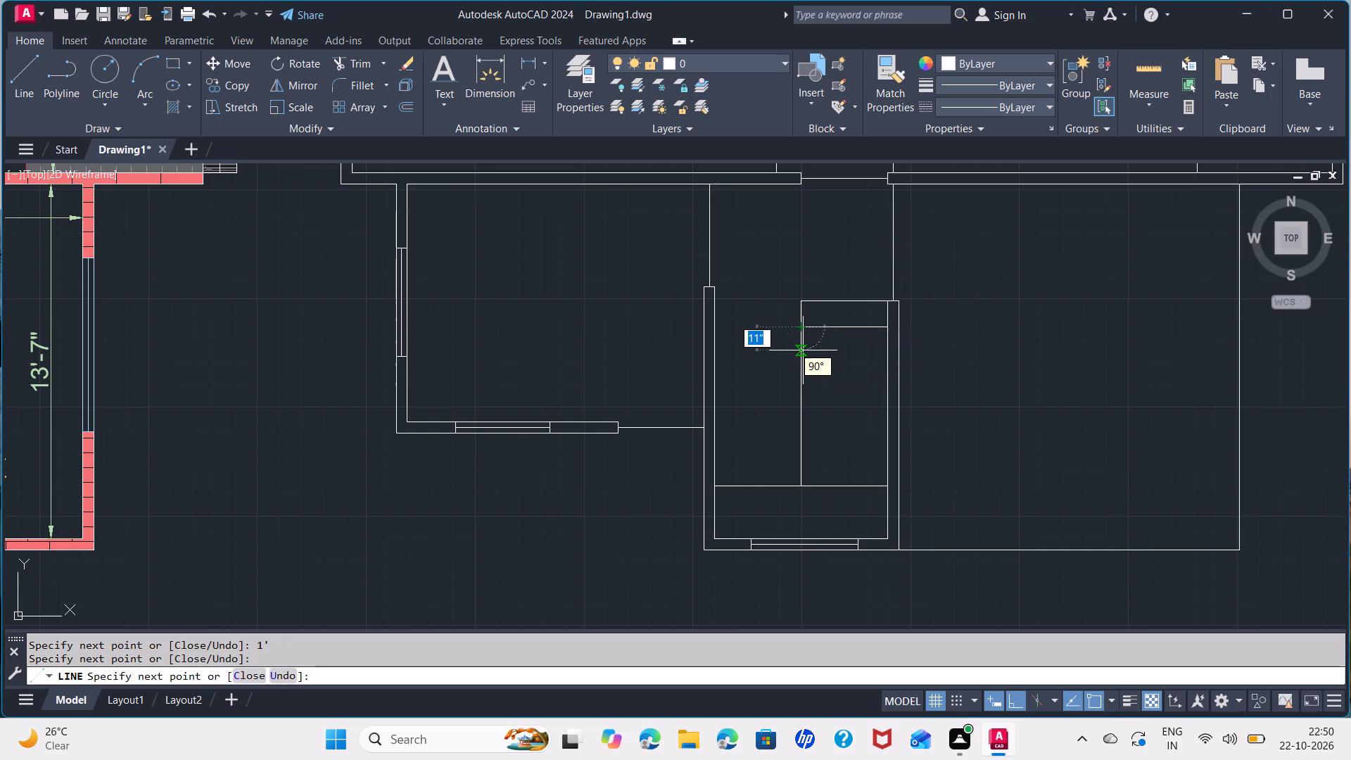
text(1')
key(Return)
click(886, 353)
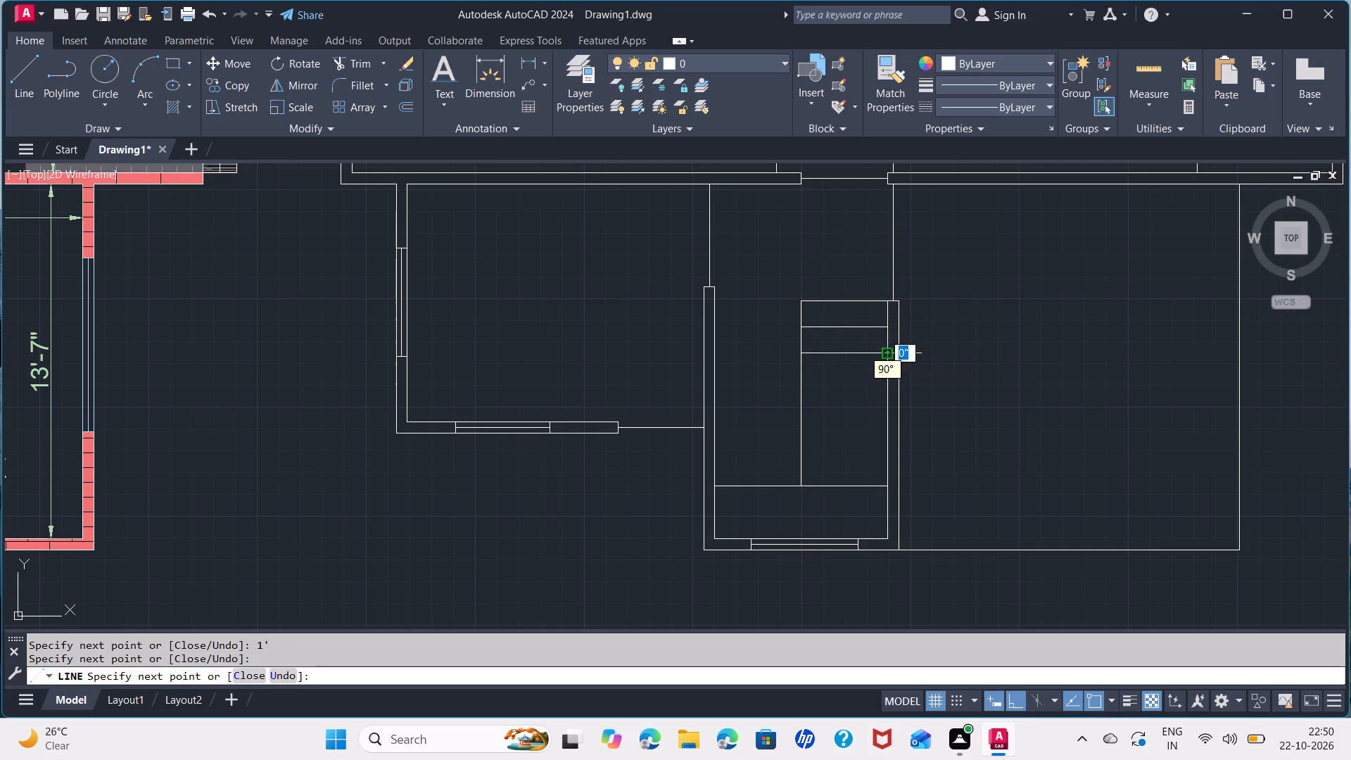
Continue with four full-width 6'-7" stair treads between the room's west and east walls, spaced 1' apart southward.
text(1')
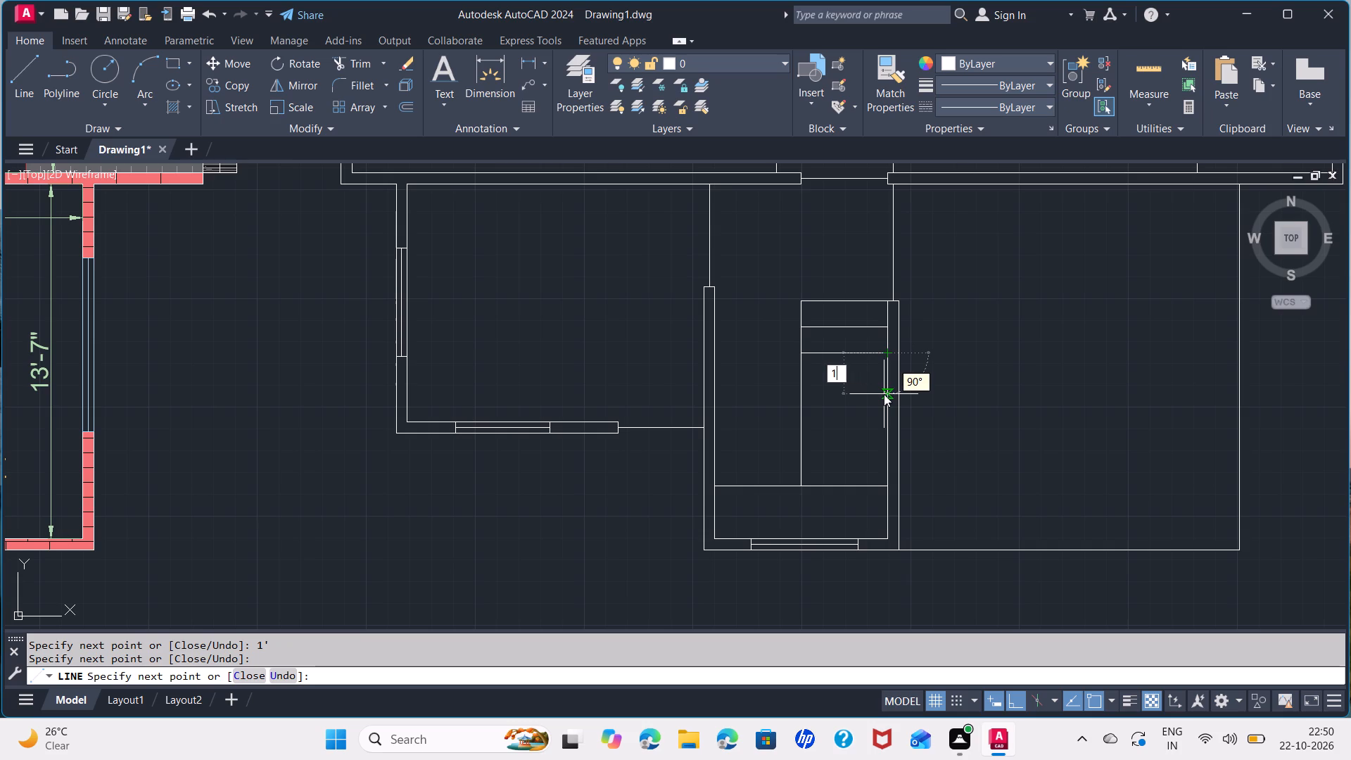
key(Return)
click(717, 376)
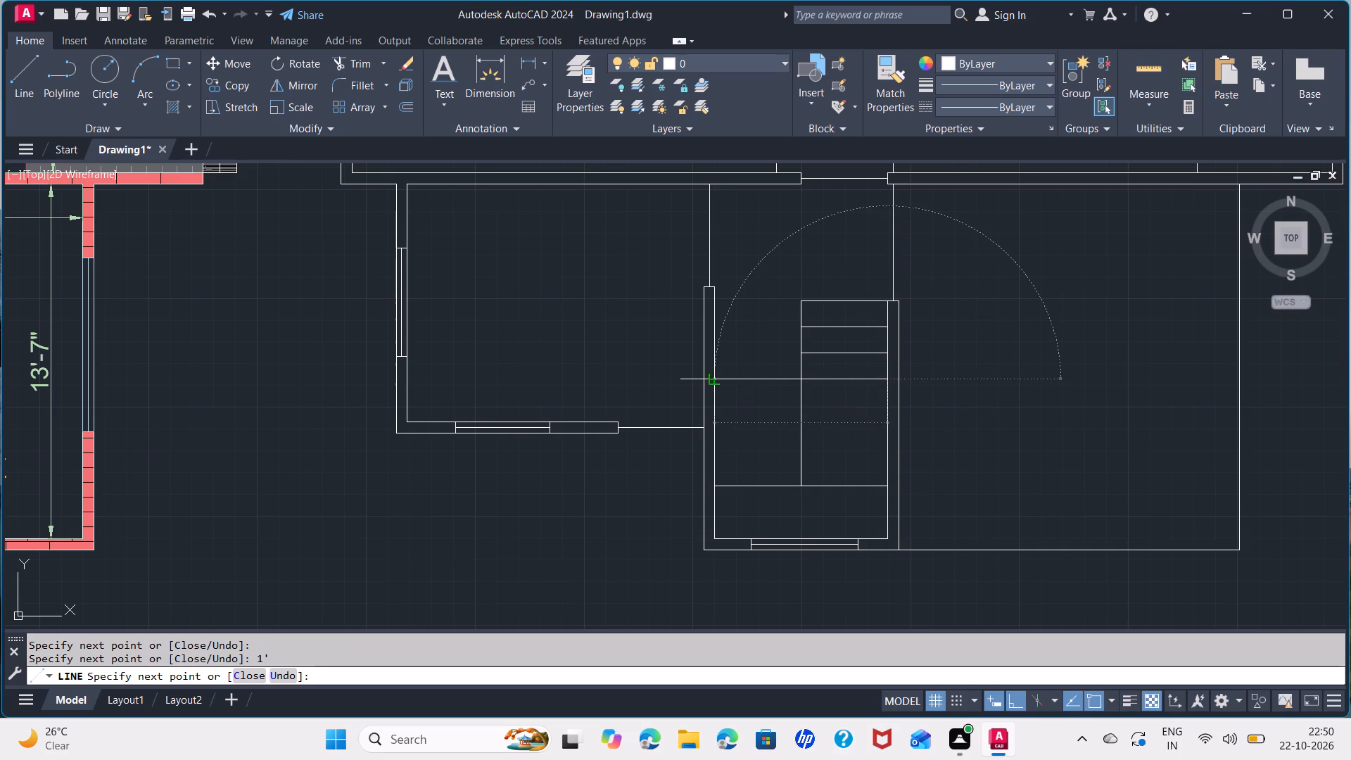
text(1')
key(Return)
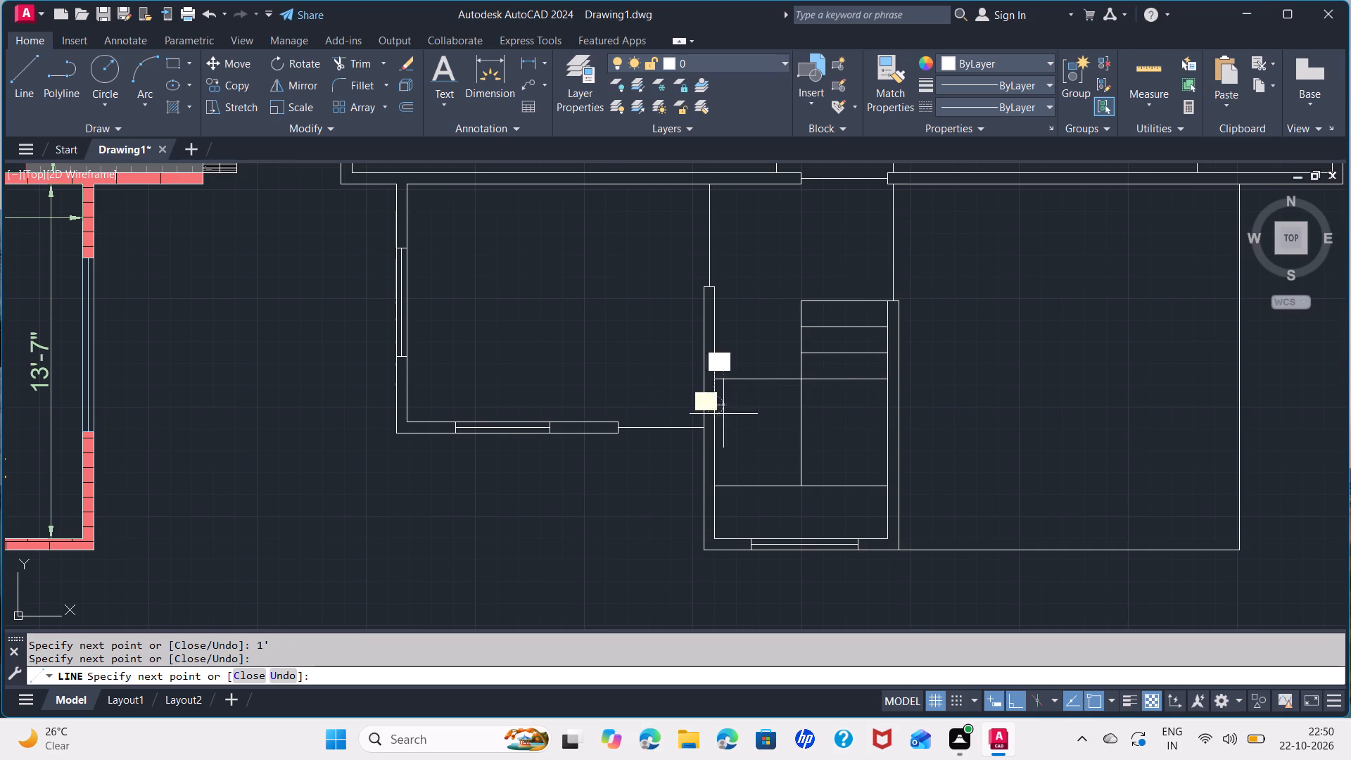
click(887, 409)
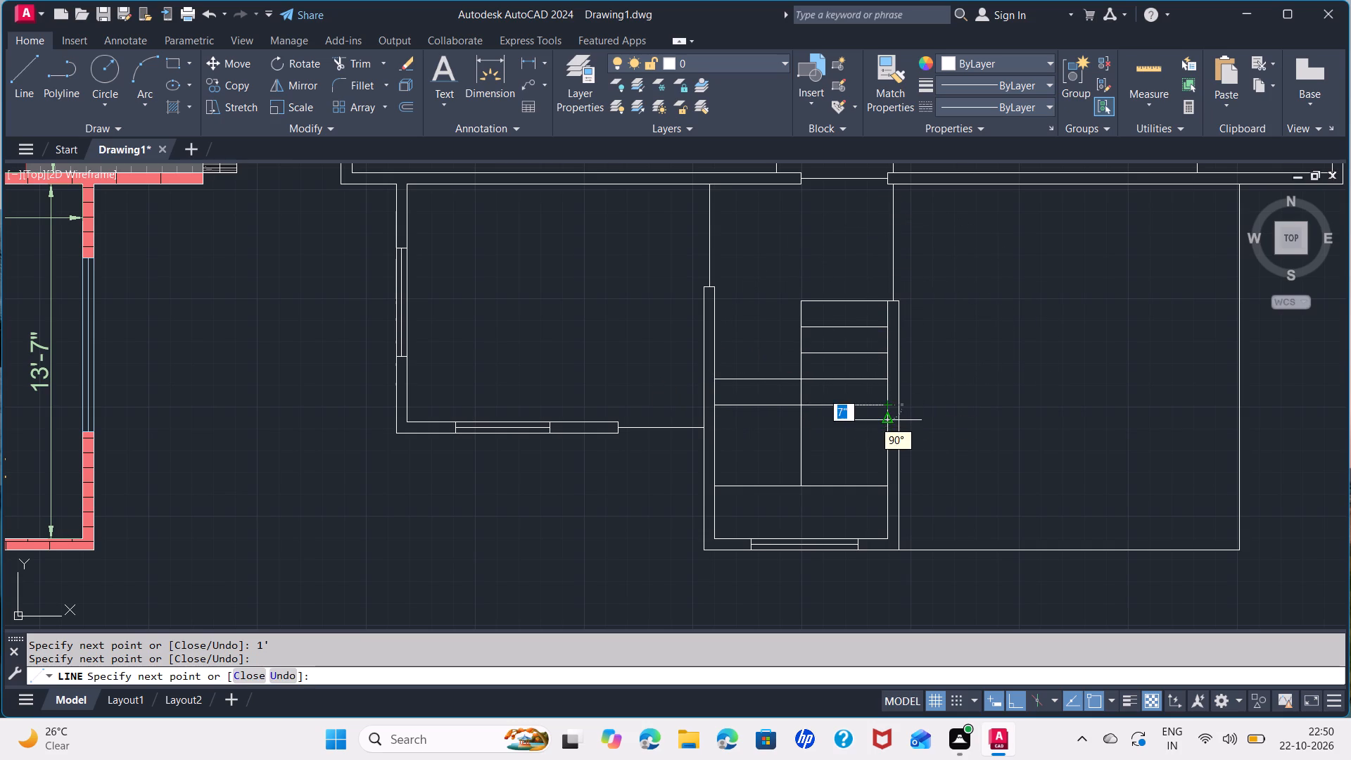
text(1')
key(Return)
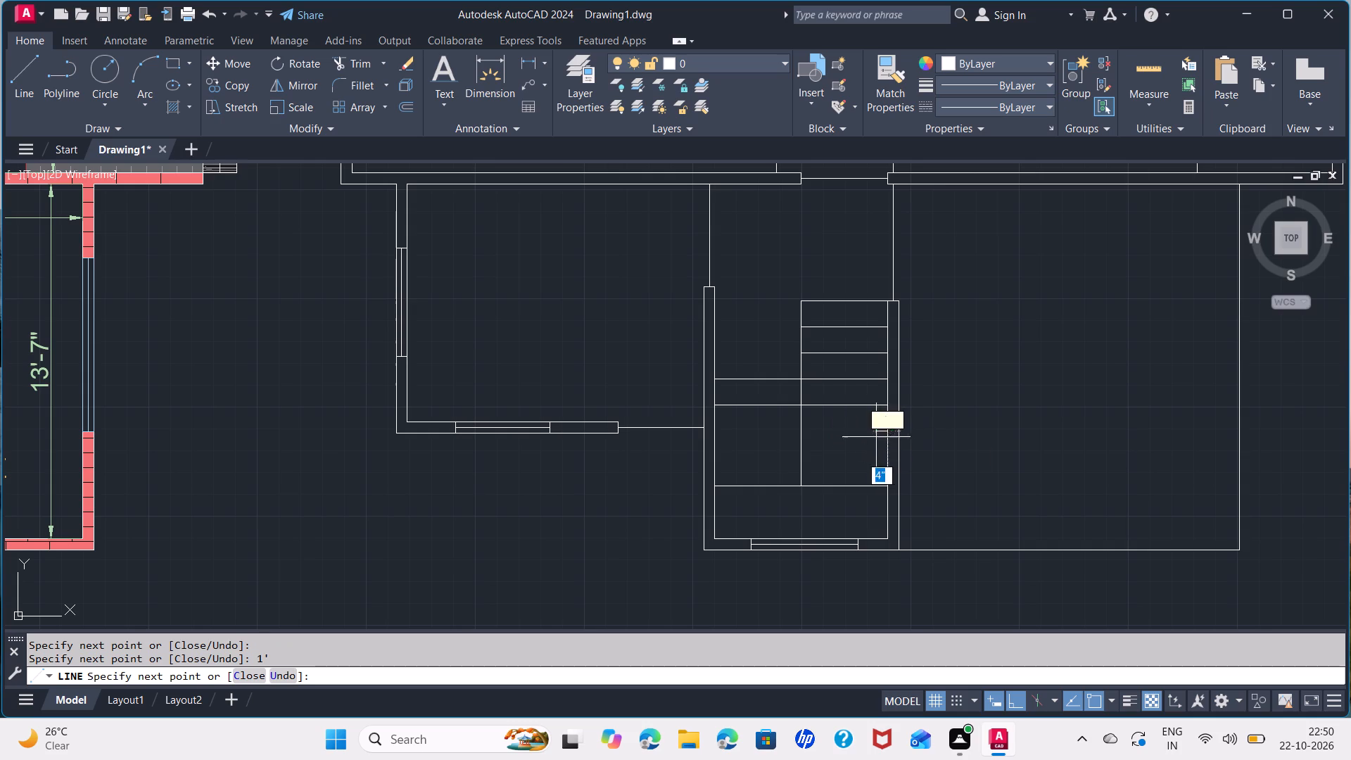
click(713, 429)
text(1')
key(Return)
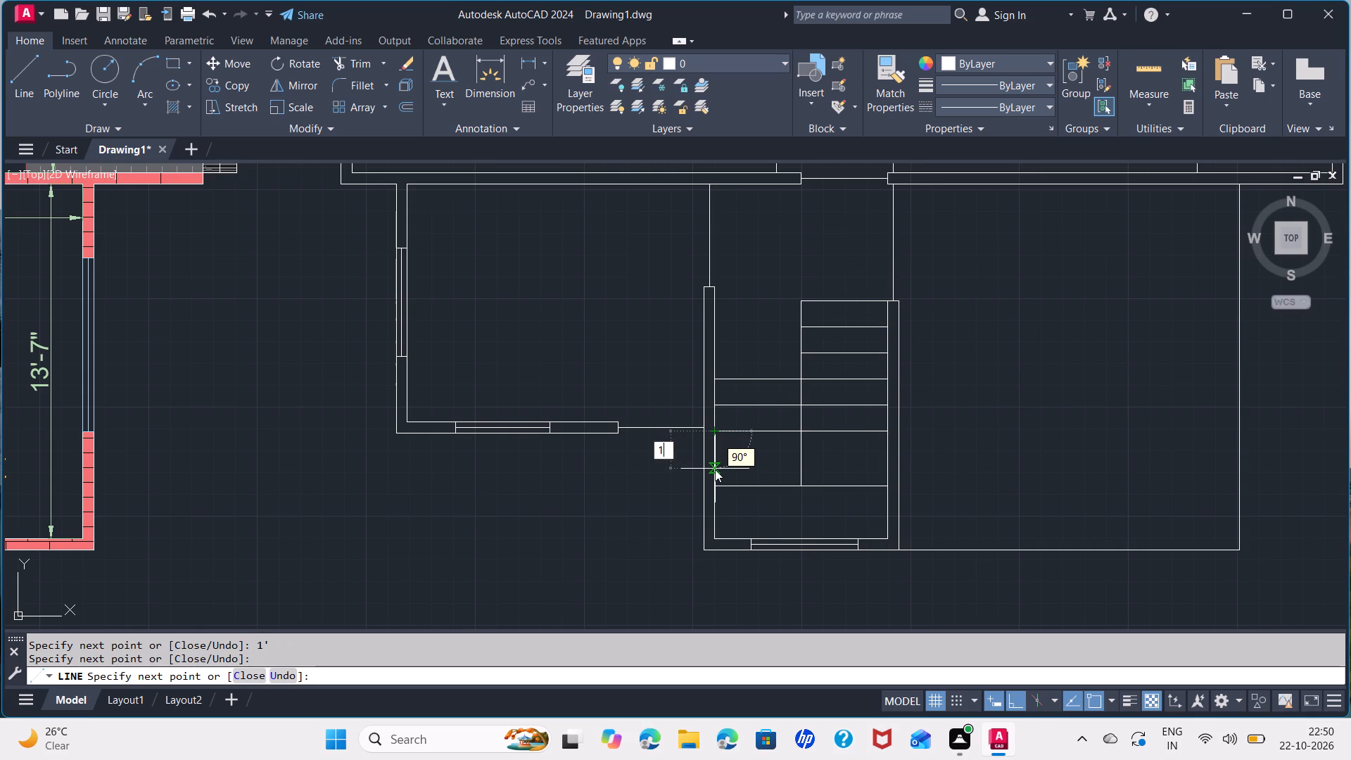
click(887, 456)
key(space)
Outline the sit-out area with a line 11'-9" west from the stair room's southwest corner and 4'-6" north to the western room's corner.
scroll(821, 474, down, 2)
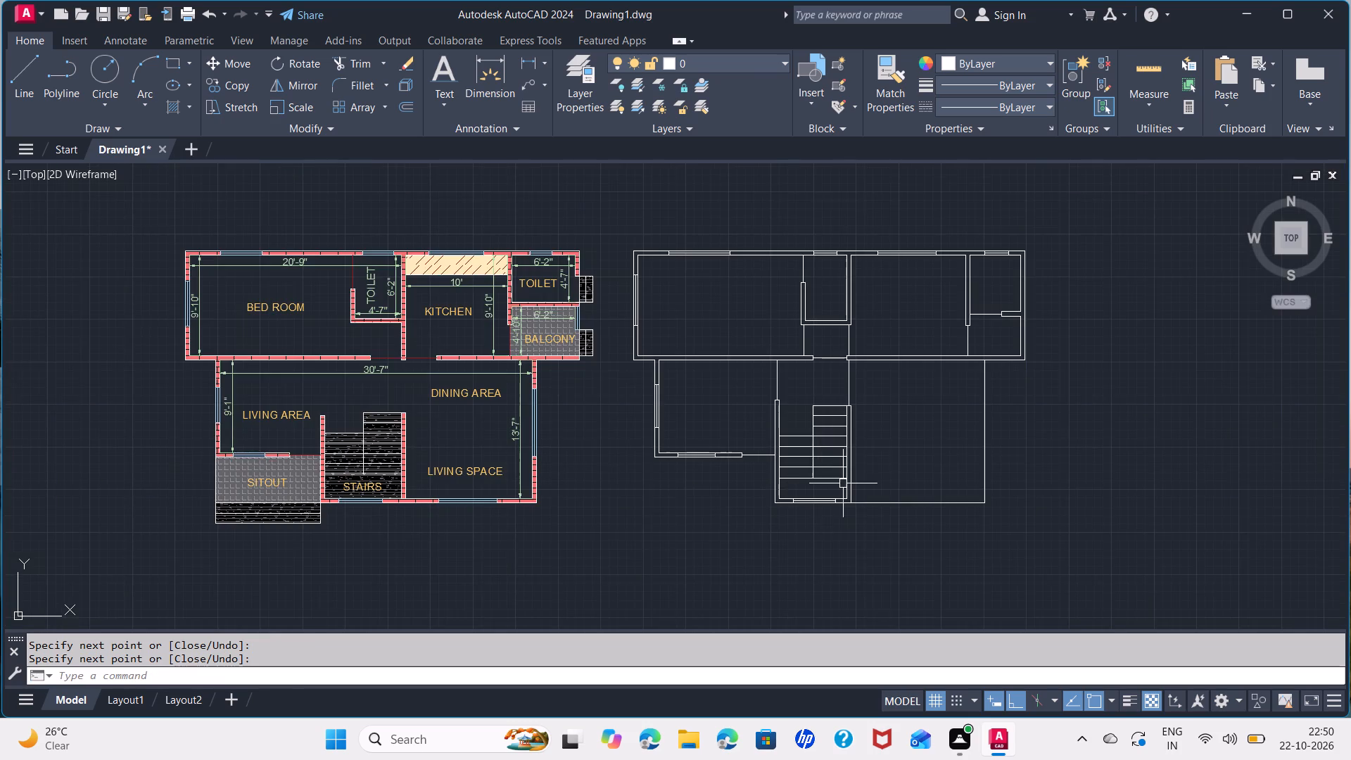
scroll(843, 482, up, 2)
middle_drag(795, 405, 813, 556)
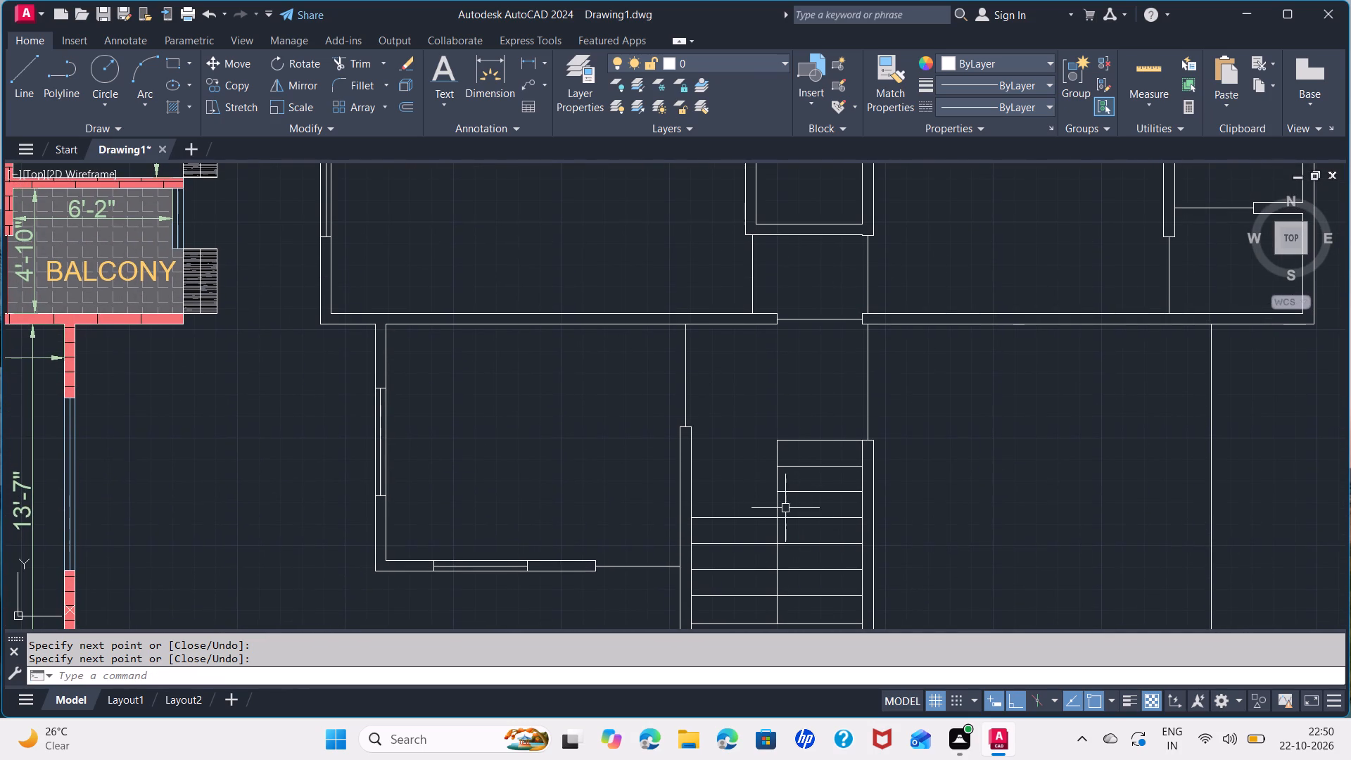
scroll(782, 517, up, 1)
middle_drag(782, 517, 776, 421)
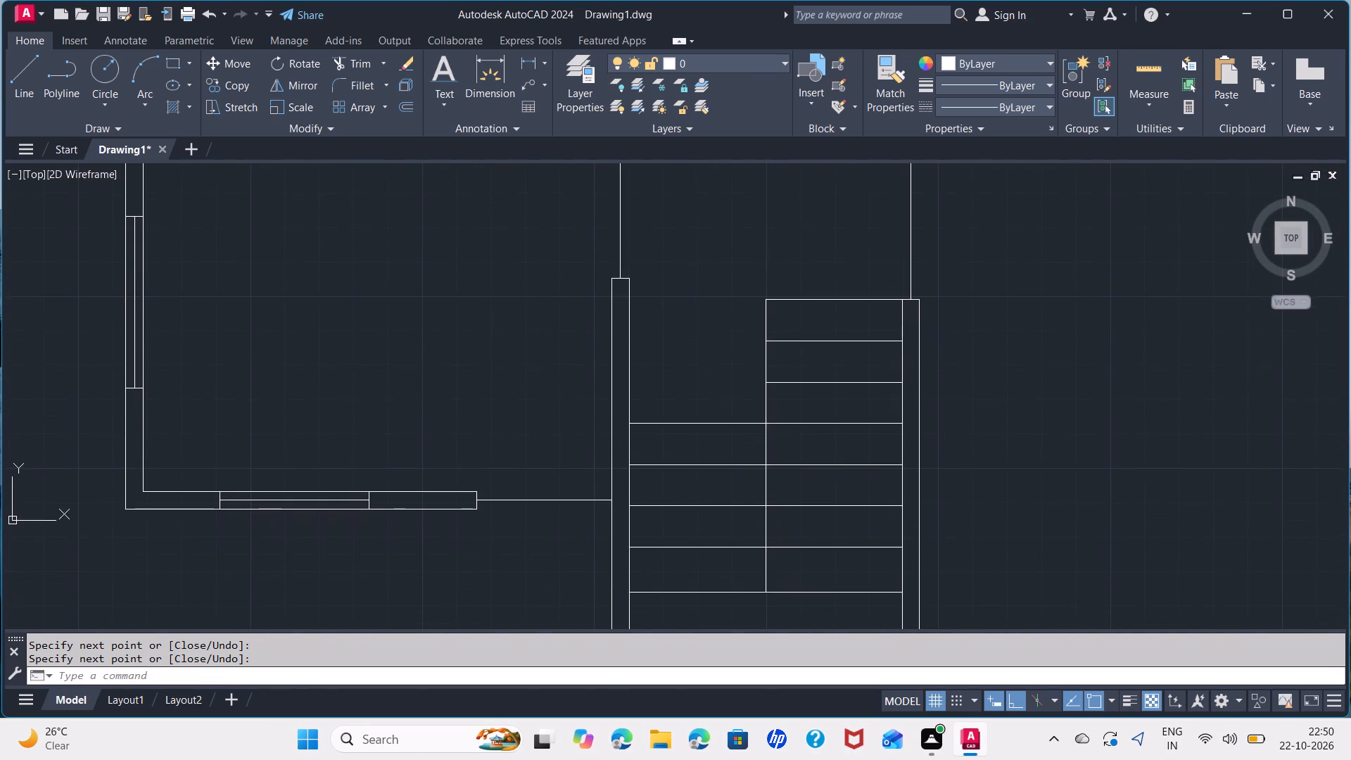
middle_drag(590, 491, 661, 290)
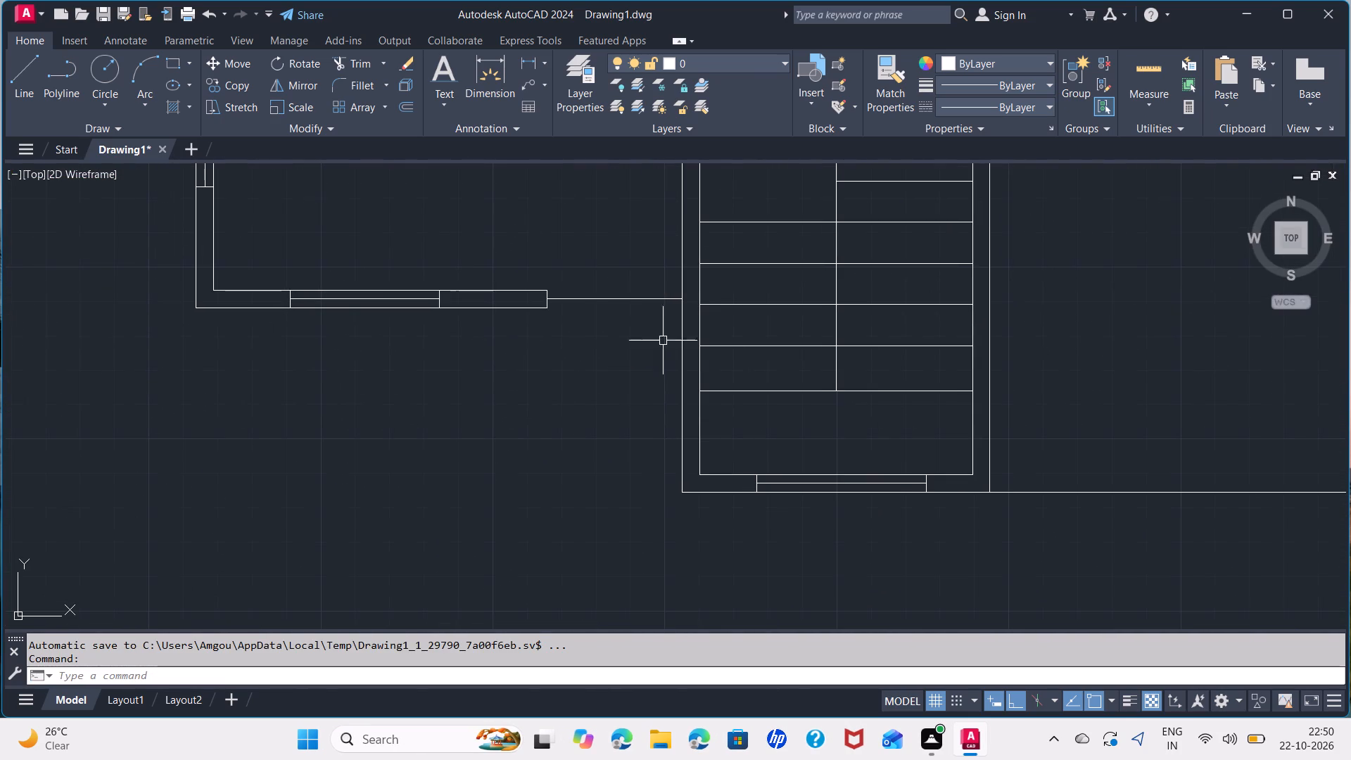
key(space)
click(684, 494)
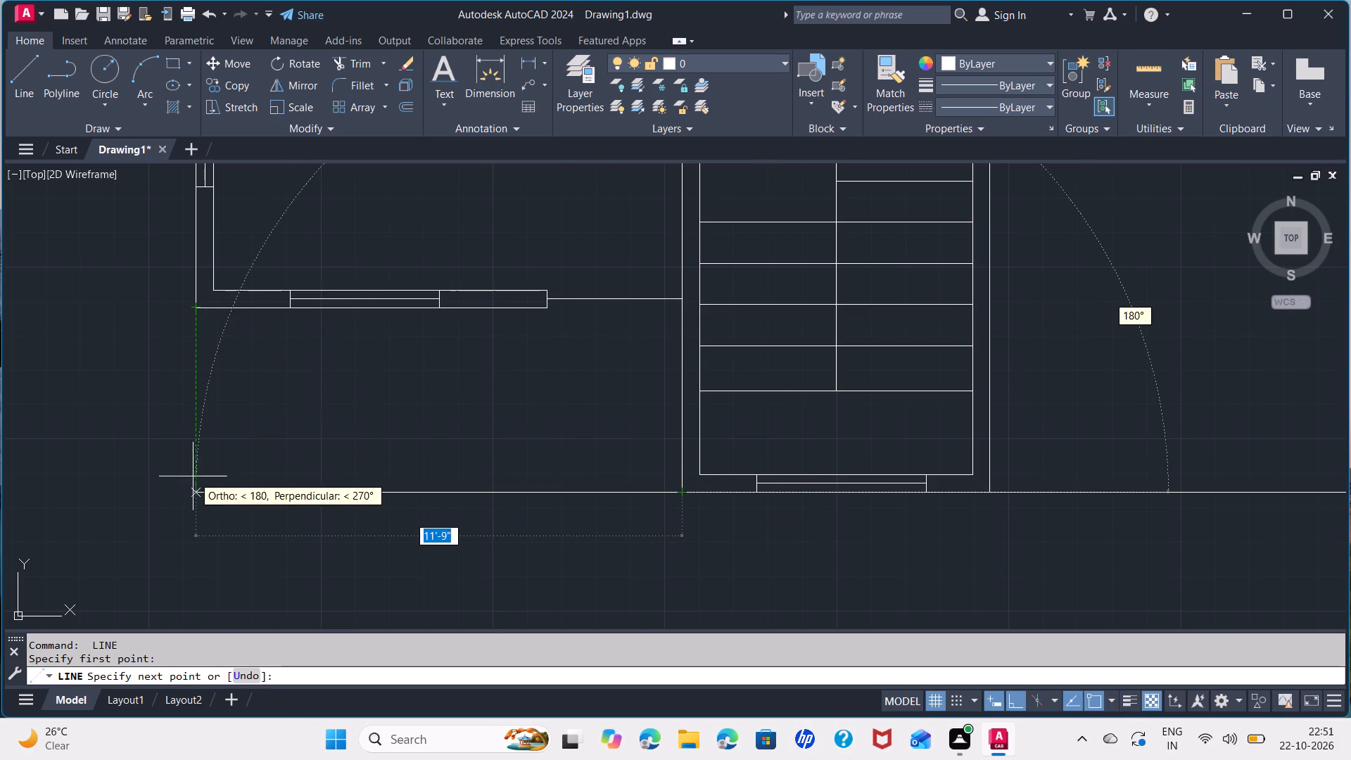
click(198, 500)
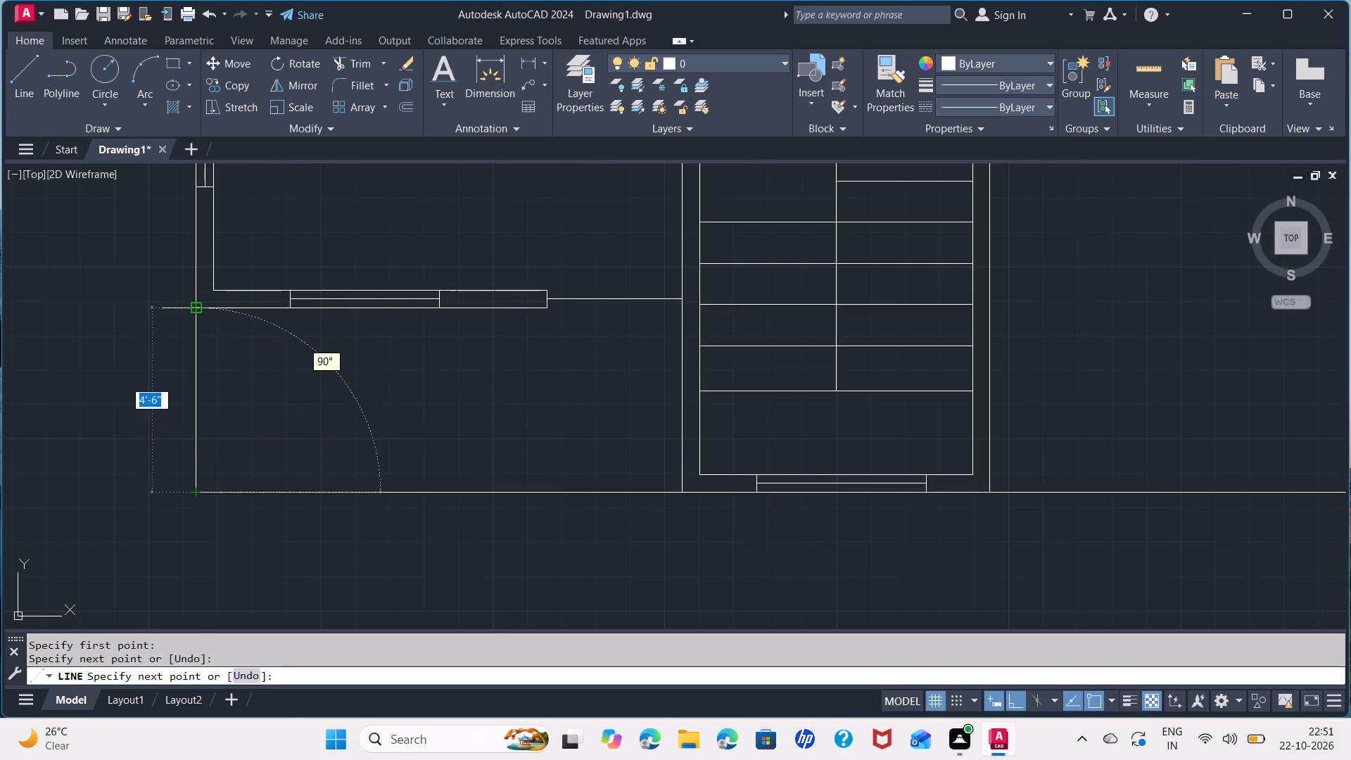
click(198, 306)
key(space)
Set the outline of the north wall's second window from the west to the light blue colour 173,221,247.
scroll(407, 424, down, 1)
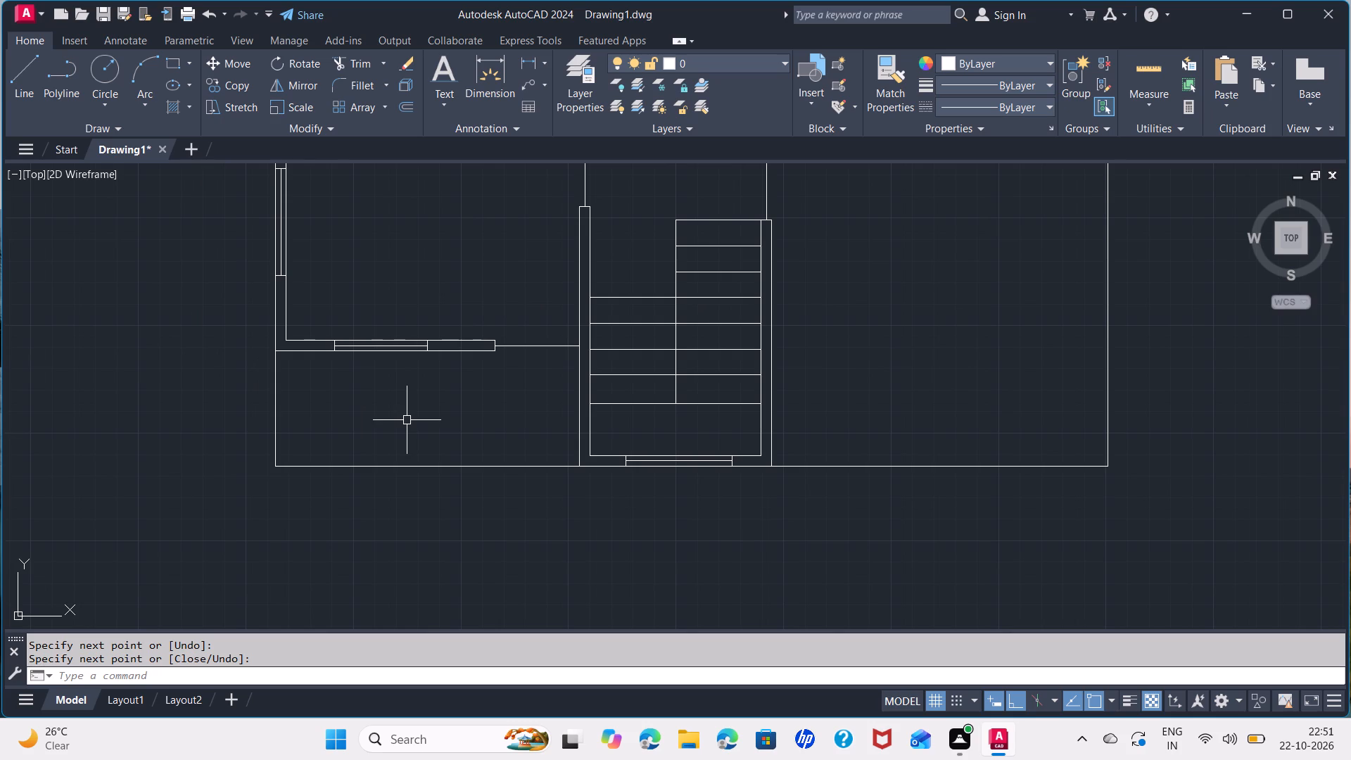
middle_drag(878, 362, 858, 498)
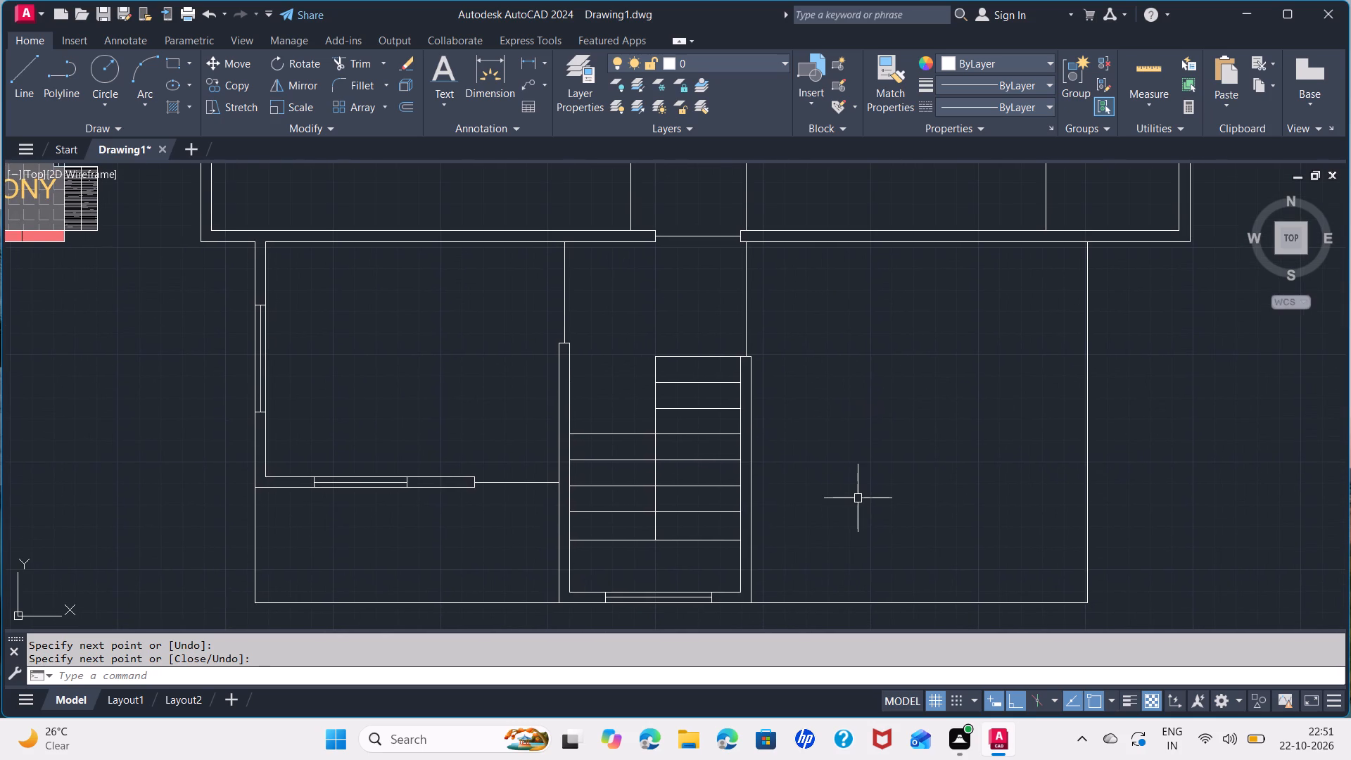
scroll(858, 488, down, 1)
middle_drag(856, 410, 889, 535)
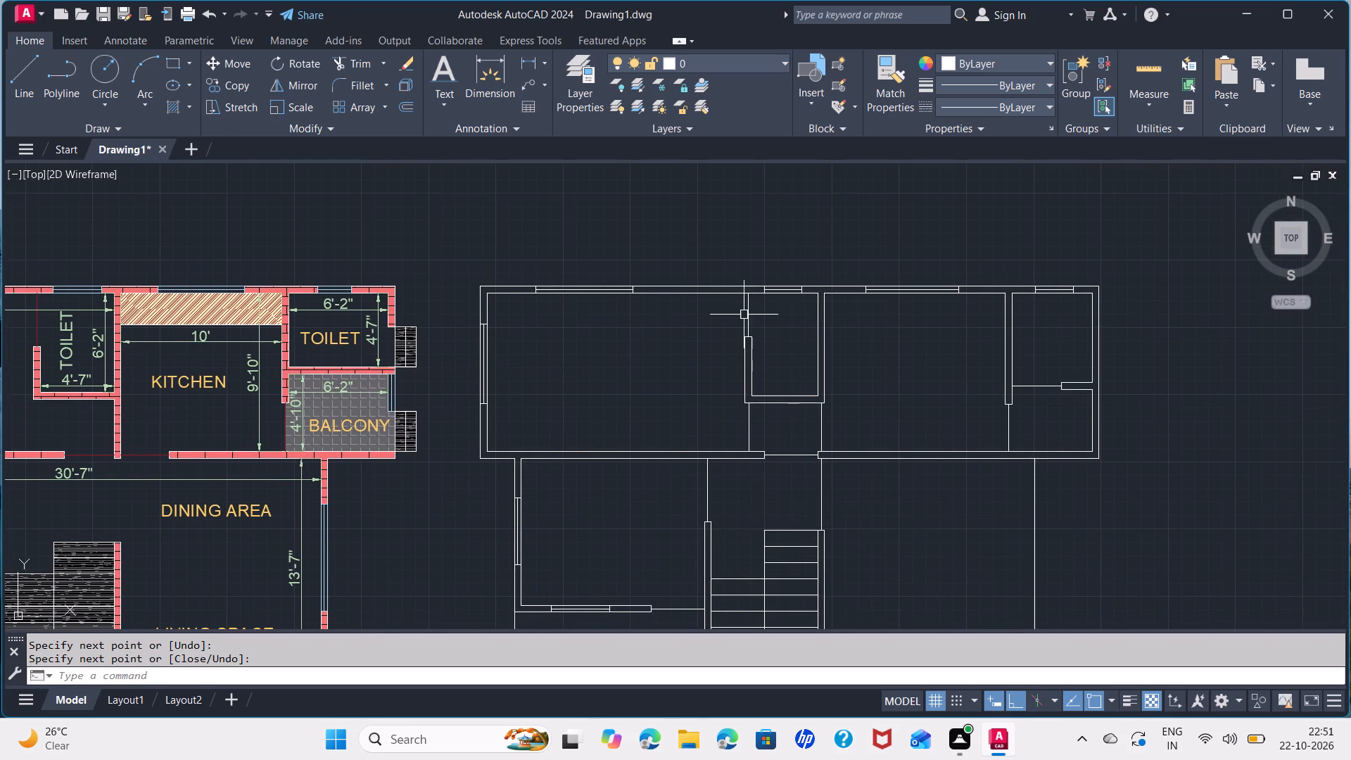
scroll(794, 285, up, 3)
click(775, 293)
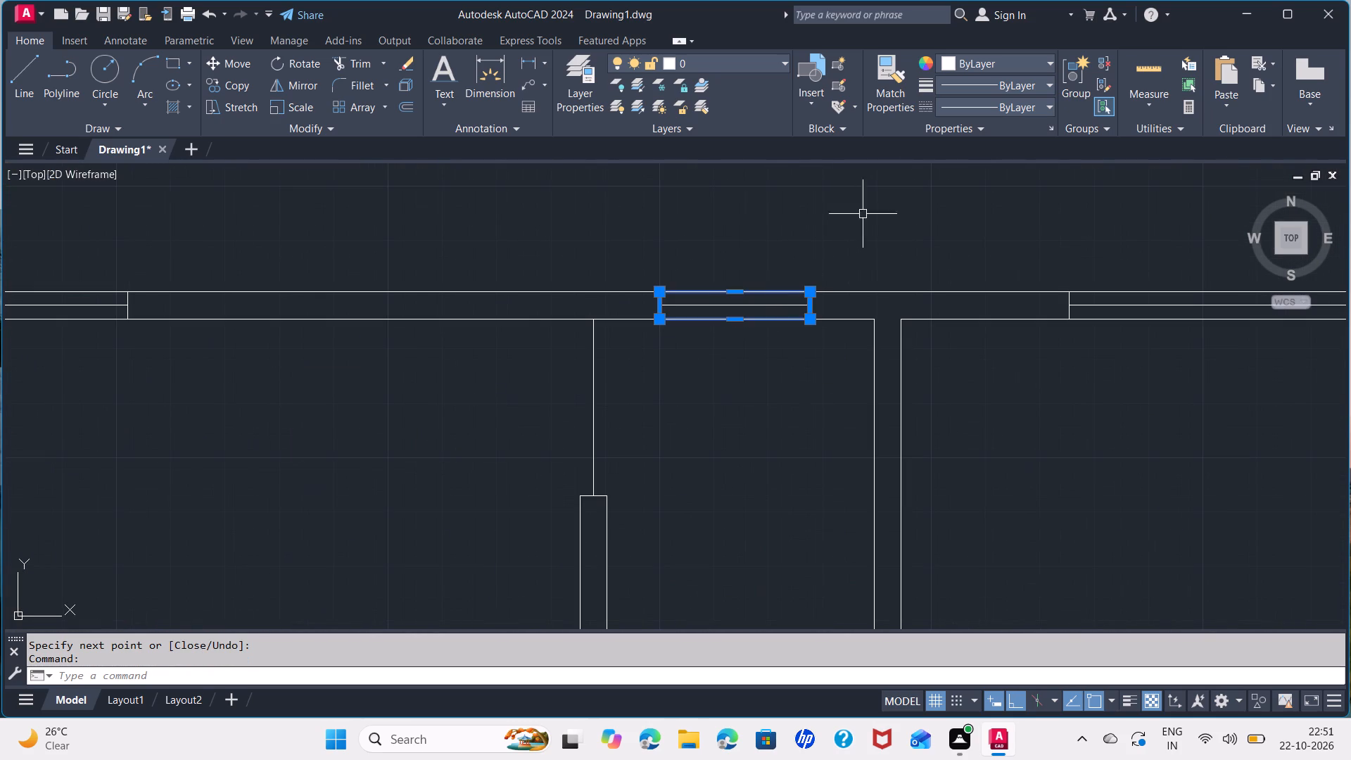
click(949, 58)
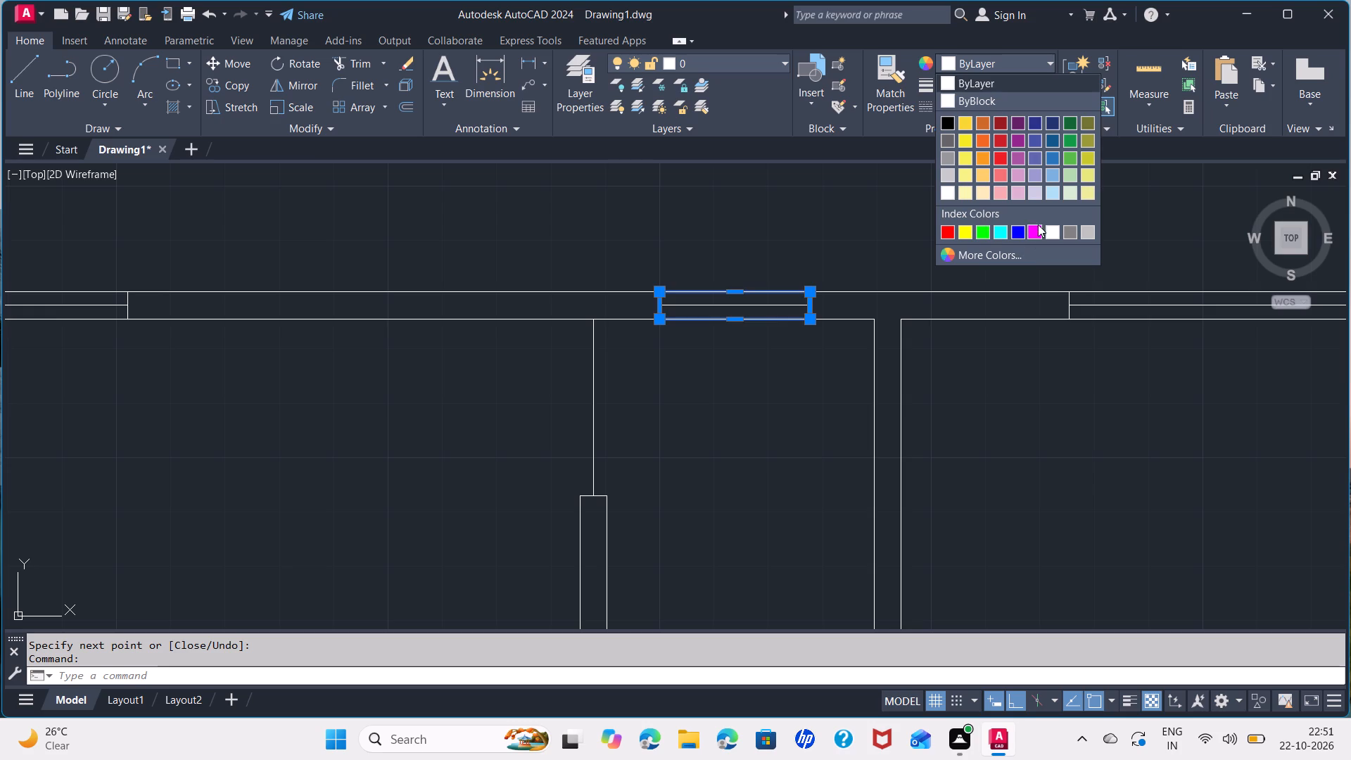
click(1051, 190)
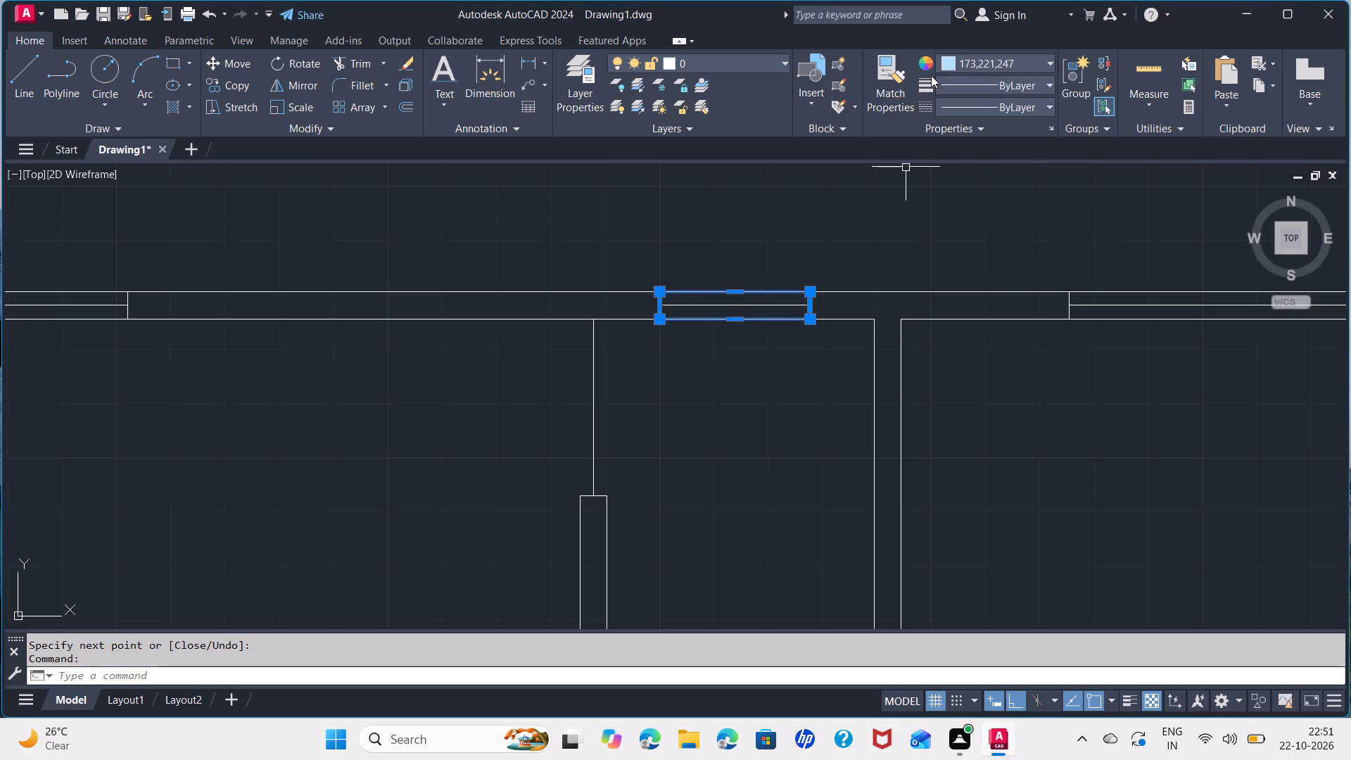
Match the light blue outline's properties onto that window's centre line and the outlines and centre lines of the two north-wall windows east of it.
click(887, 61)
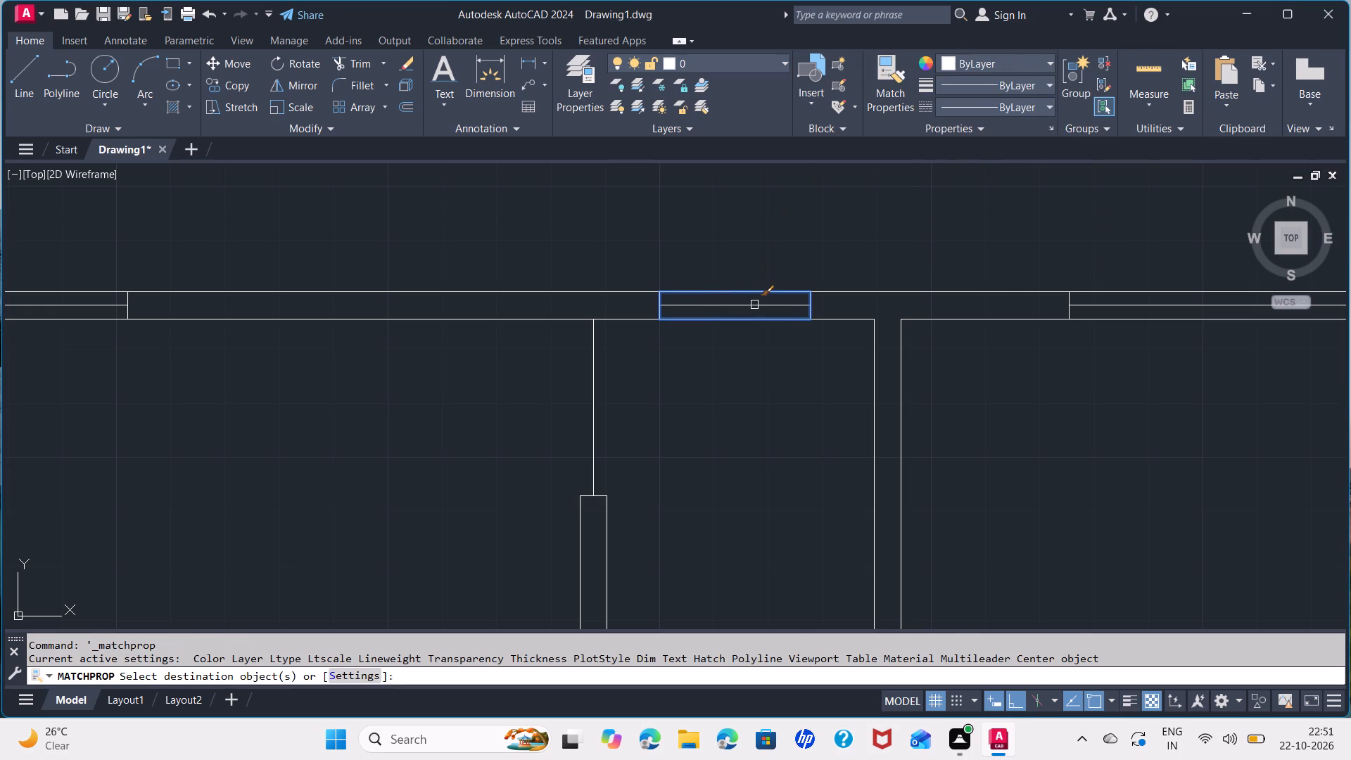
click(754, 305)
middle_drag(1084, 453, 379, 528)
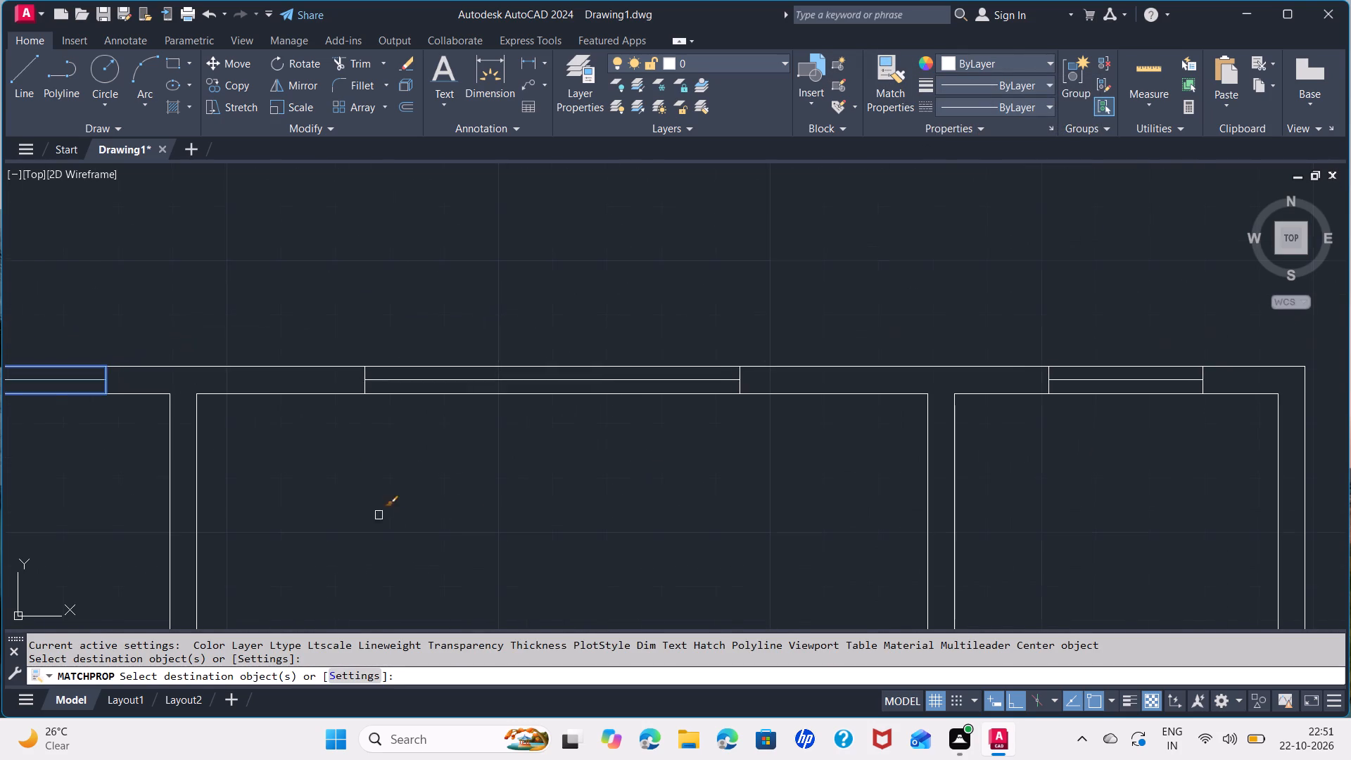
click(538, 365)
click(543, 377)
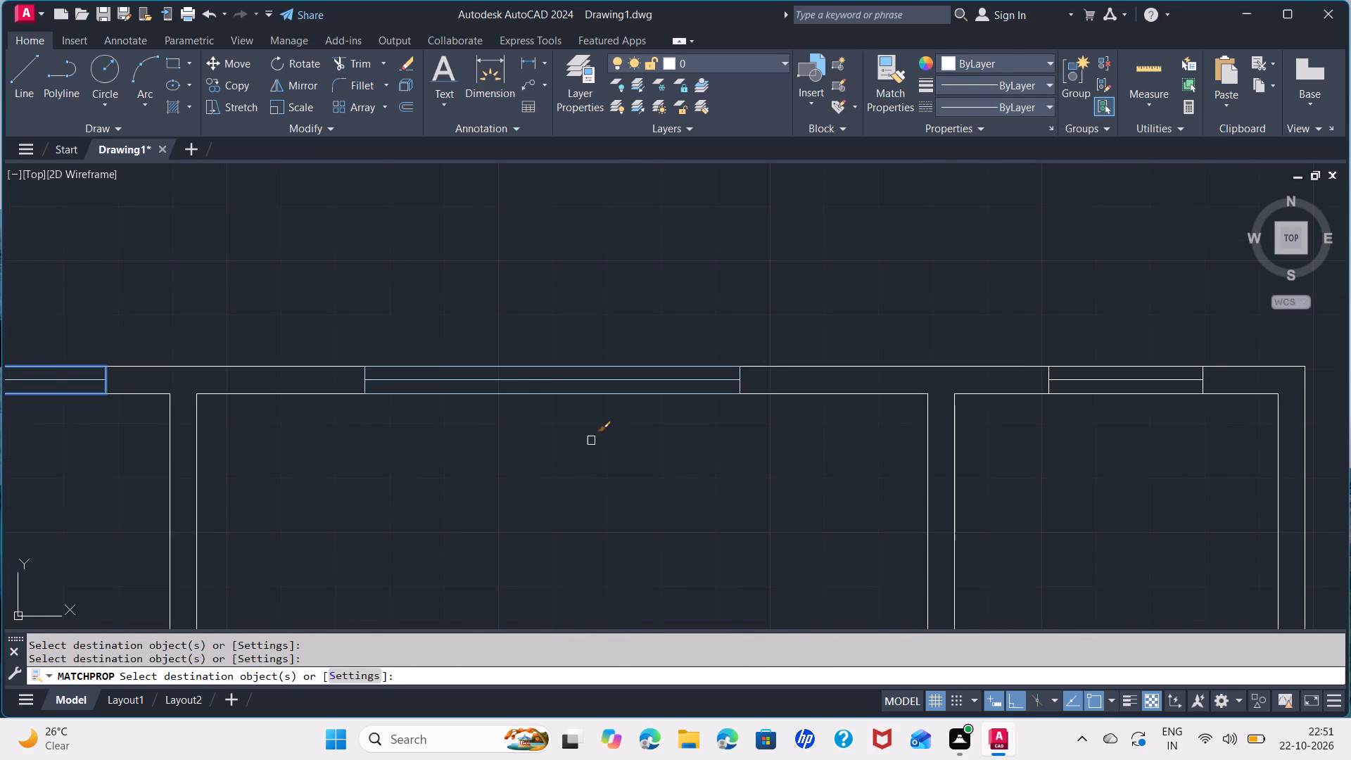
middle_drag(825, 524, 374, 533)
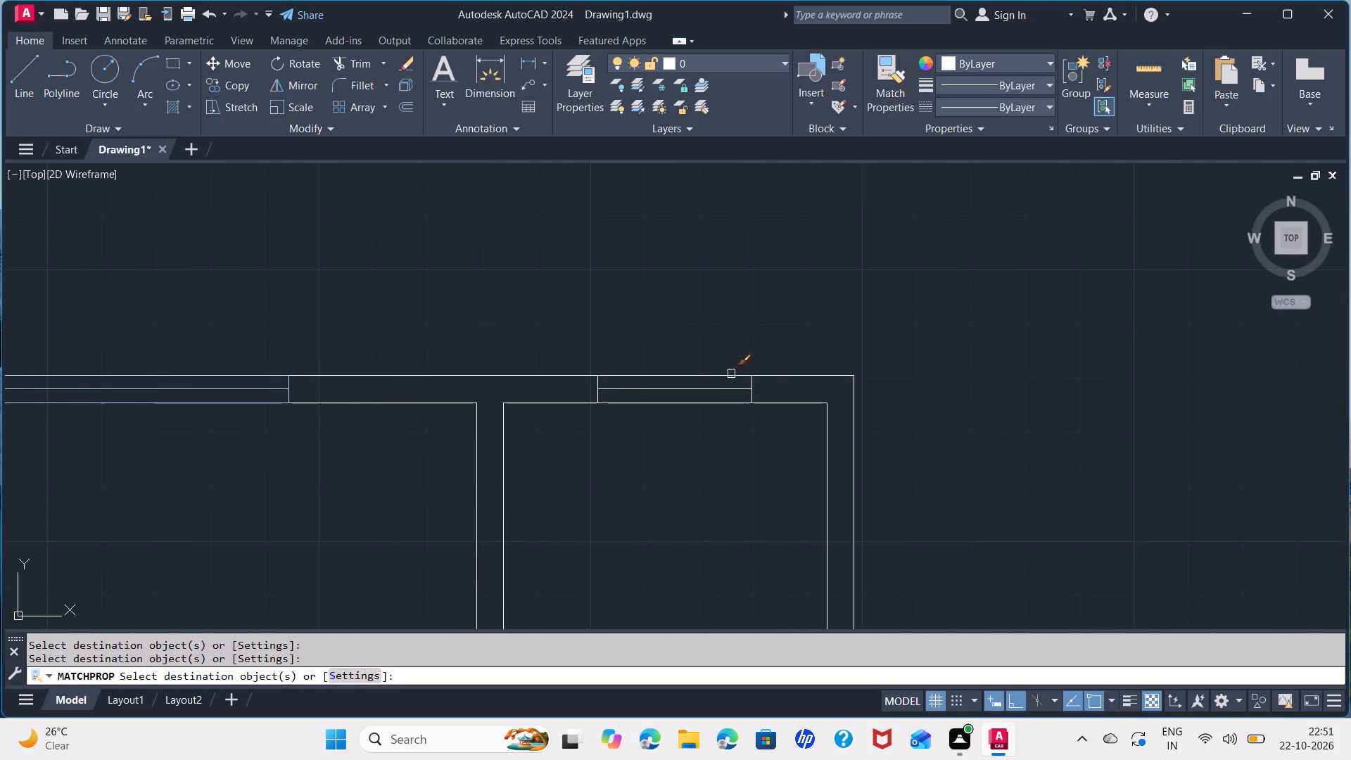
click(731, 374)
click(733, 390)
Match the light blue properties onto the outline and centre line of the stair room's south window.
scroll(698, 474, down, 3)
middle_drag(683, 550, 683, 551)
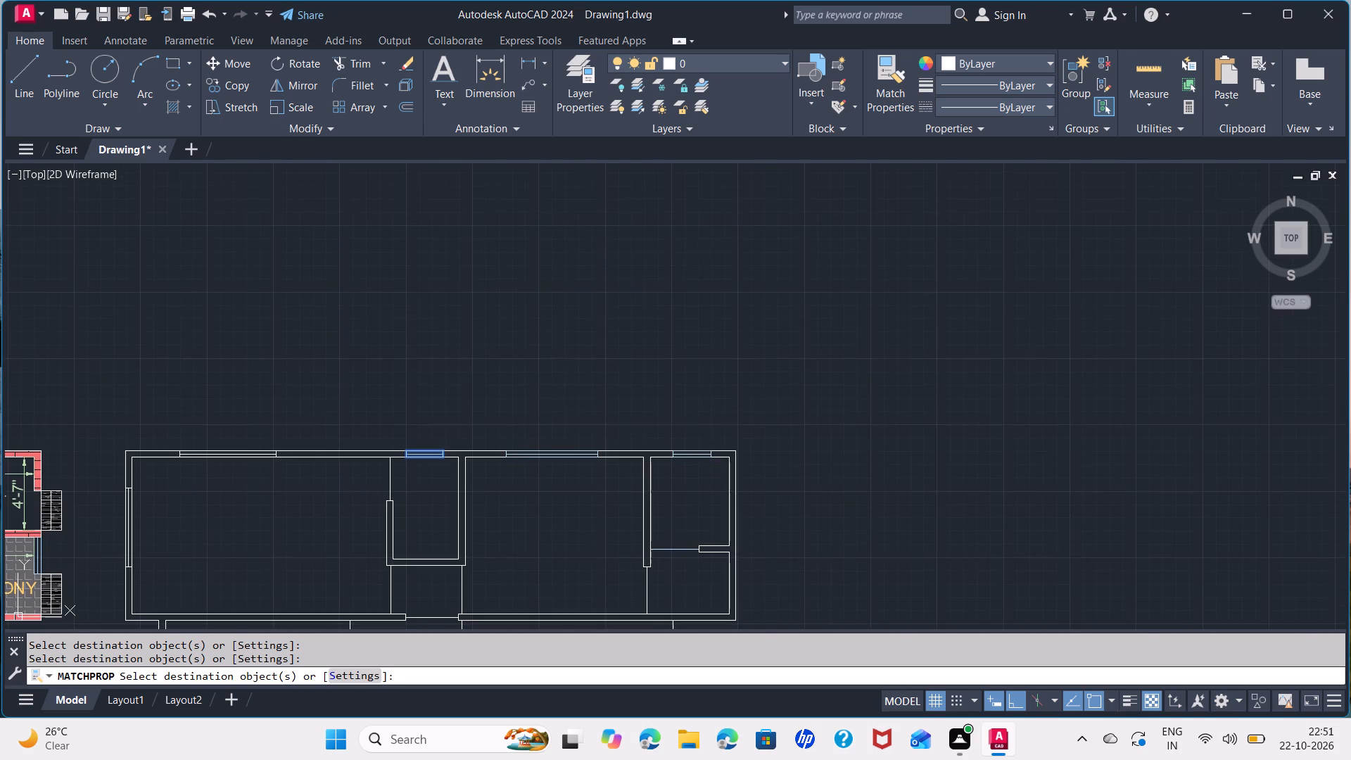
middle_drag(683, 551, 1010, 292)
scroll(747, 581, up, 2)
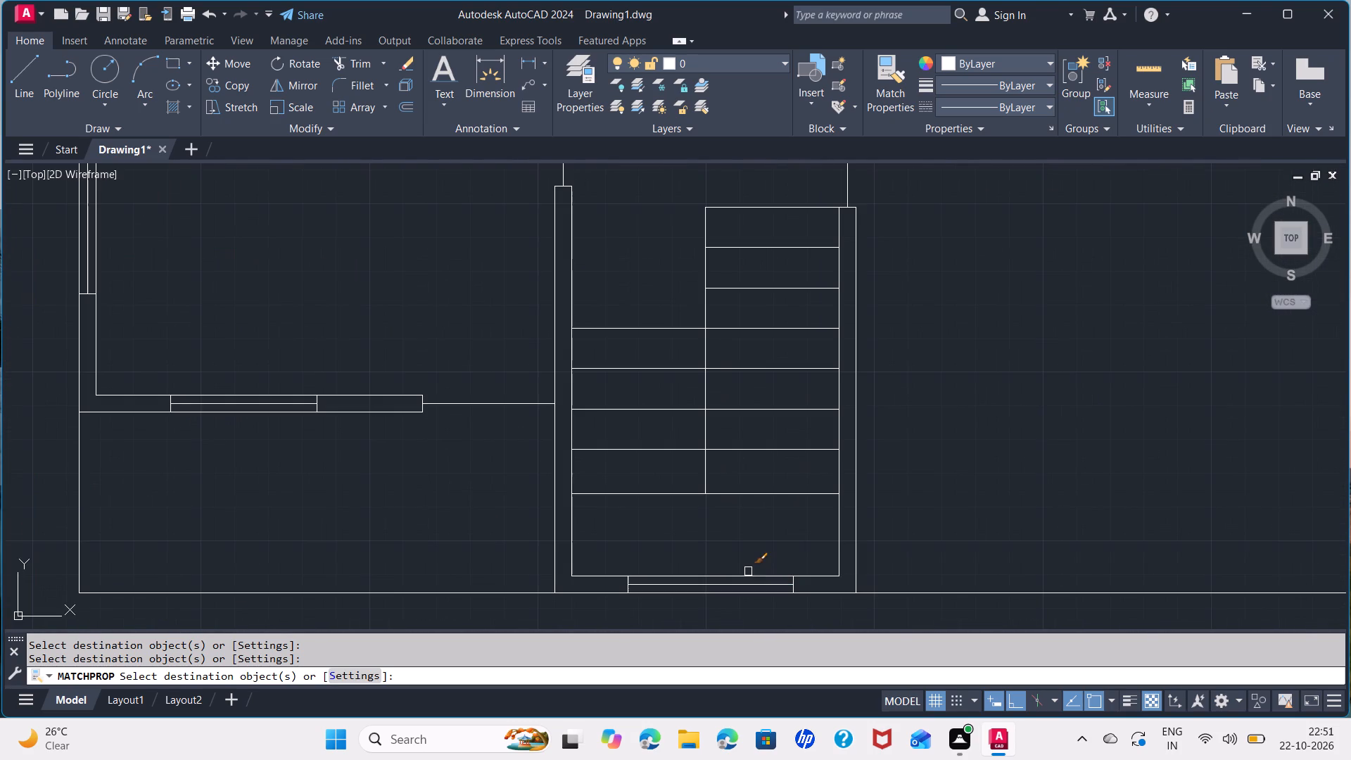
click(748, 573)
click(751, 583)
Match the light blue properties onto the outlines and centre lines of the lower western room's south-wall and west-wall windows.
scroll(480, 521, up, 1)
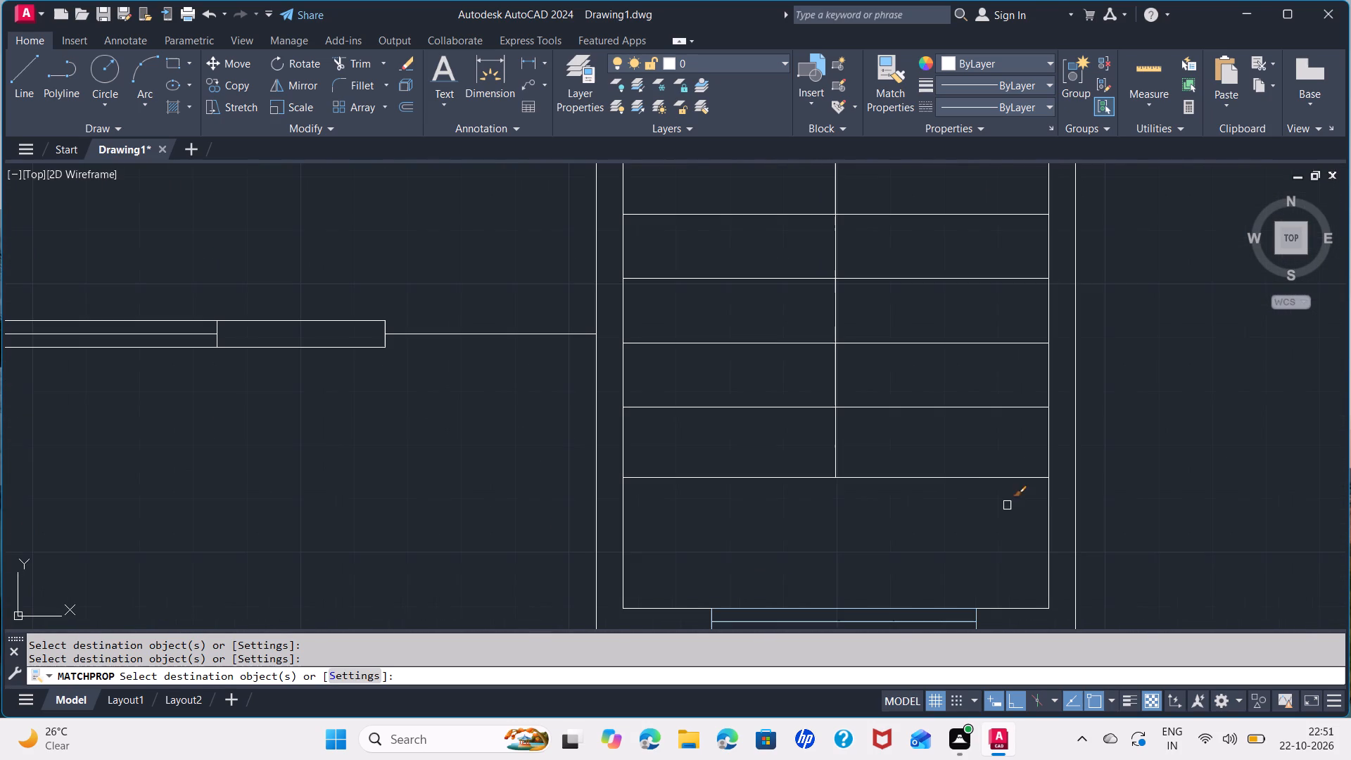
middle_drag(299, 463, 977, 493)
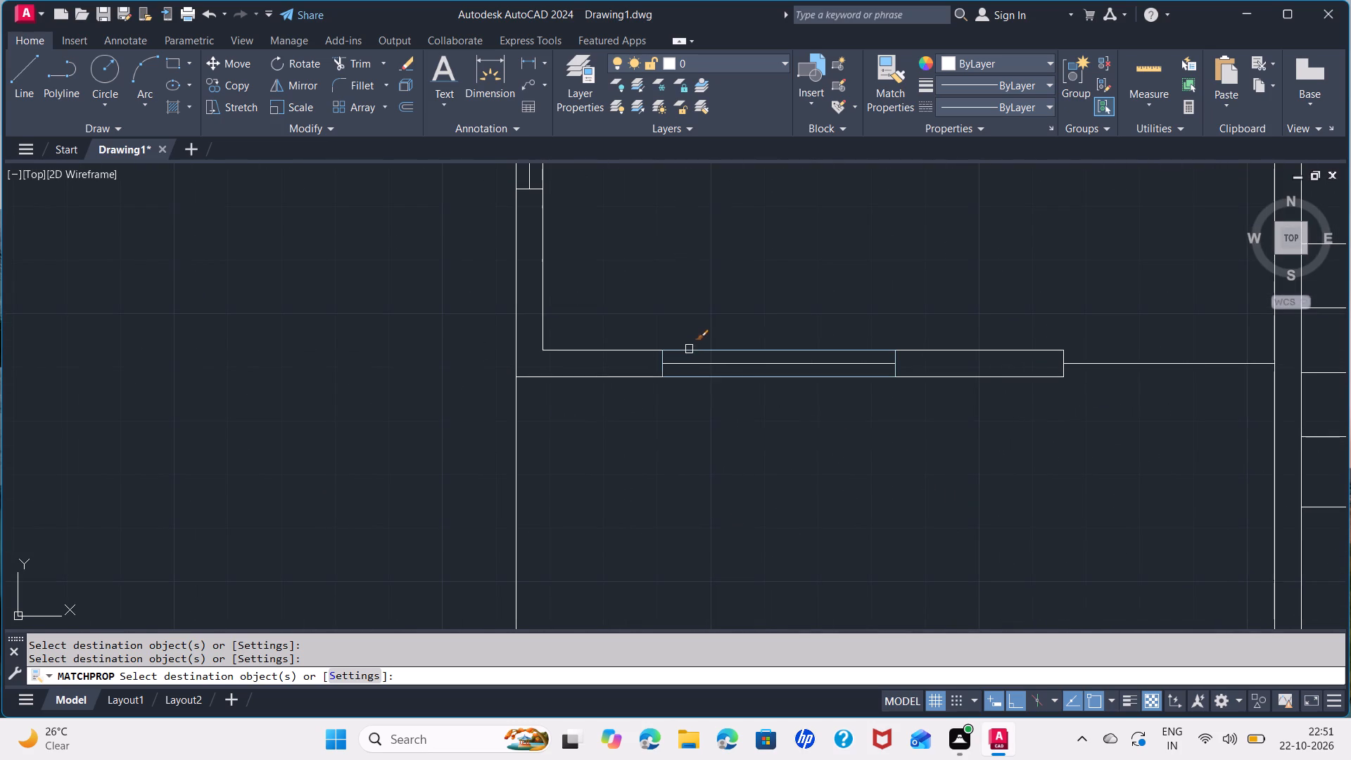
click(692, 349)
click(706, 361)
middle_drag(697, 301, 761, 638)
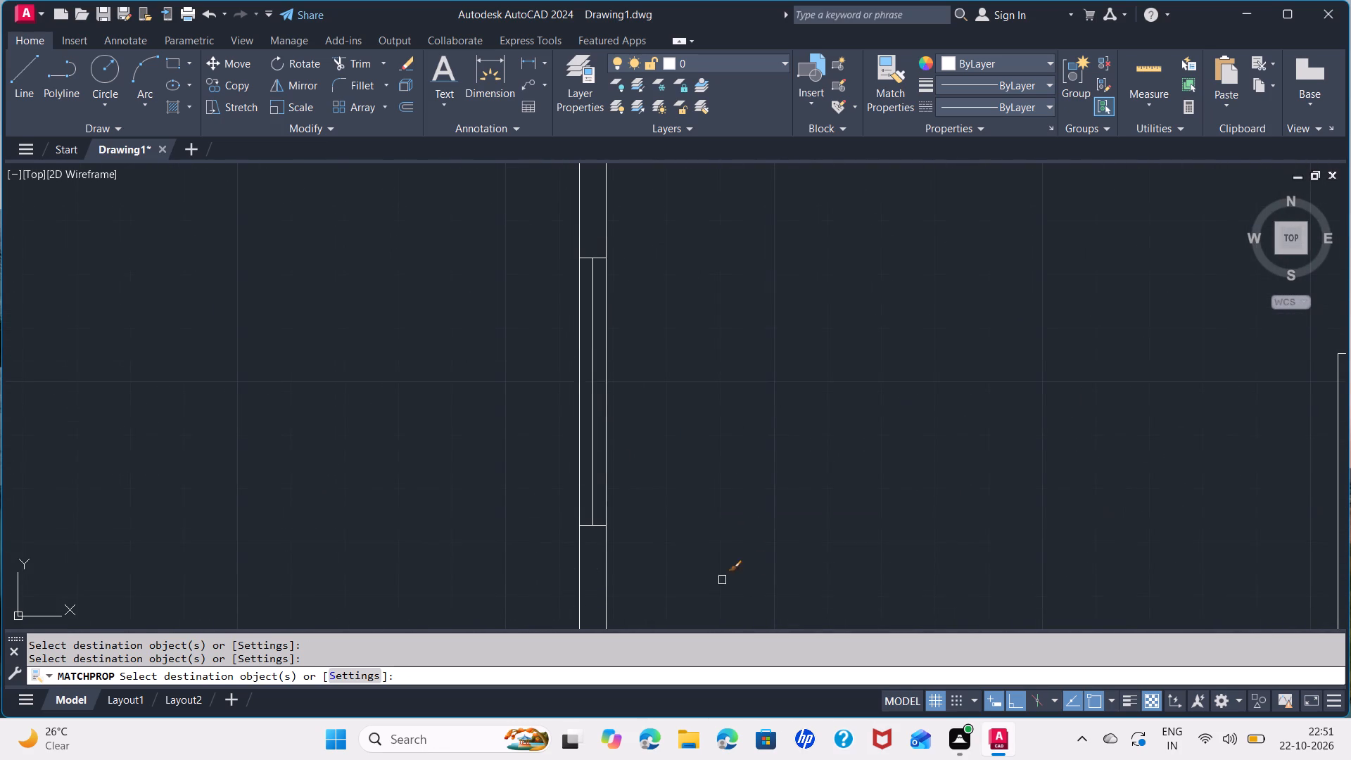
click(593, 426)
click(604, 434)
scroll(659, 386, down, 1)
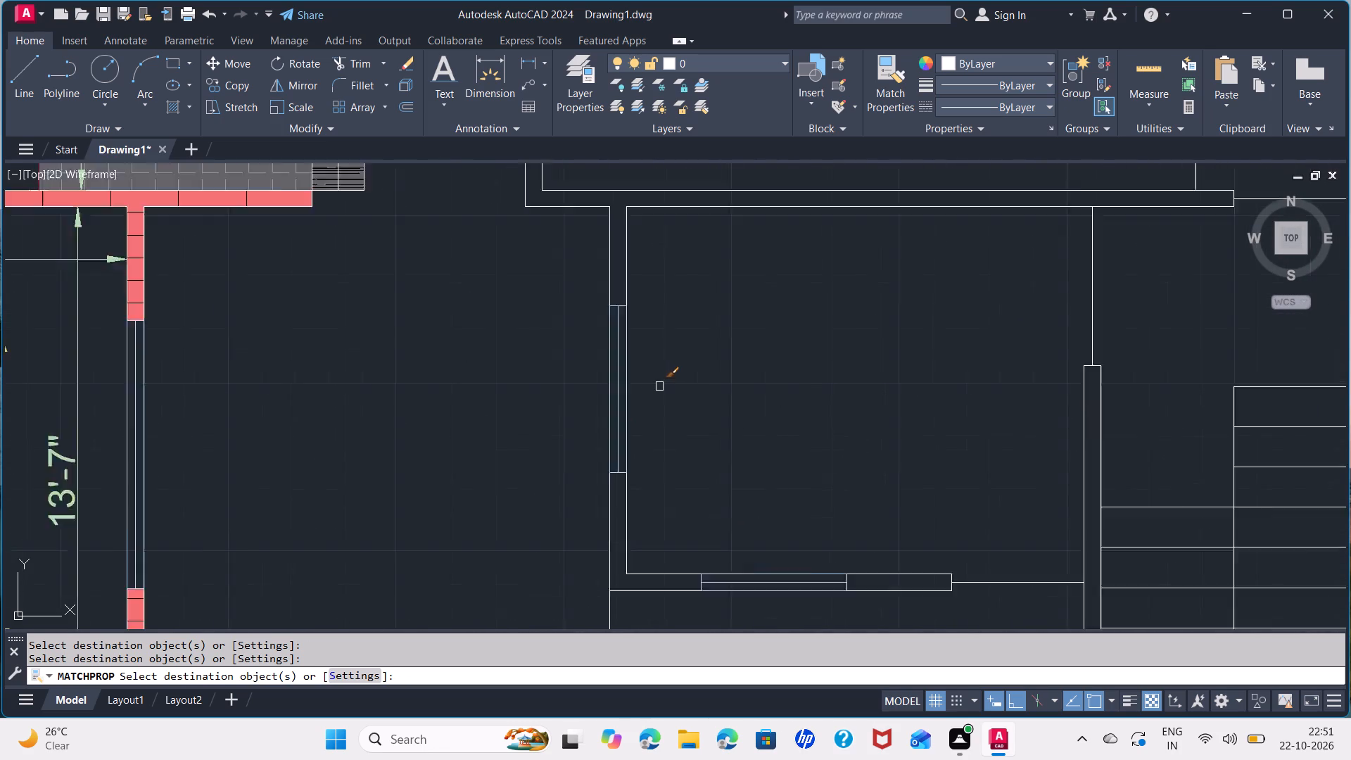
Match the light blue properties onto the outlines and centre lines of the upper western room's west-wall window and the westernmost north-wall window.
scroll(659, 386, down, 1)
middle_drag(686, 348, 732, 614)
scroll(610, 405, up, 1)
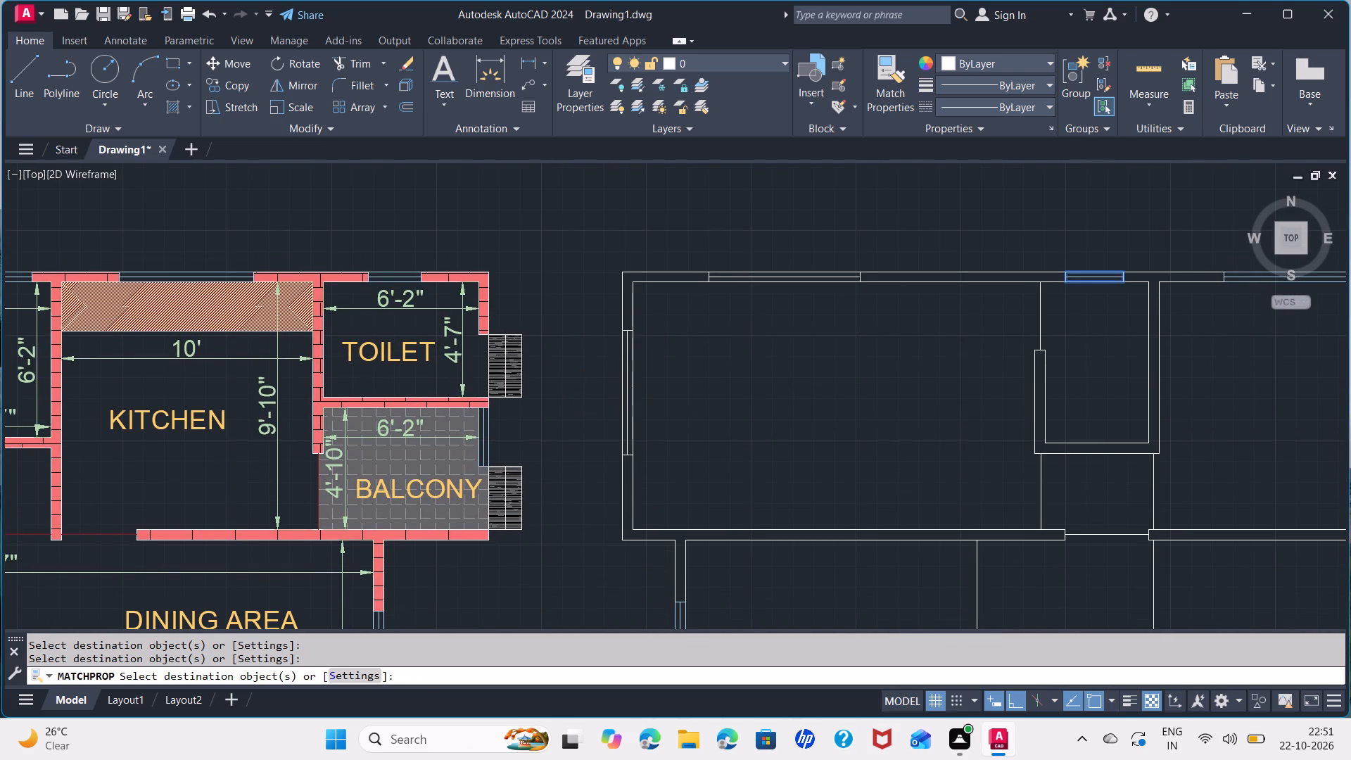
click(624, 419)
click(630, 426)
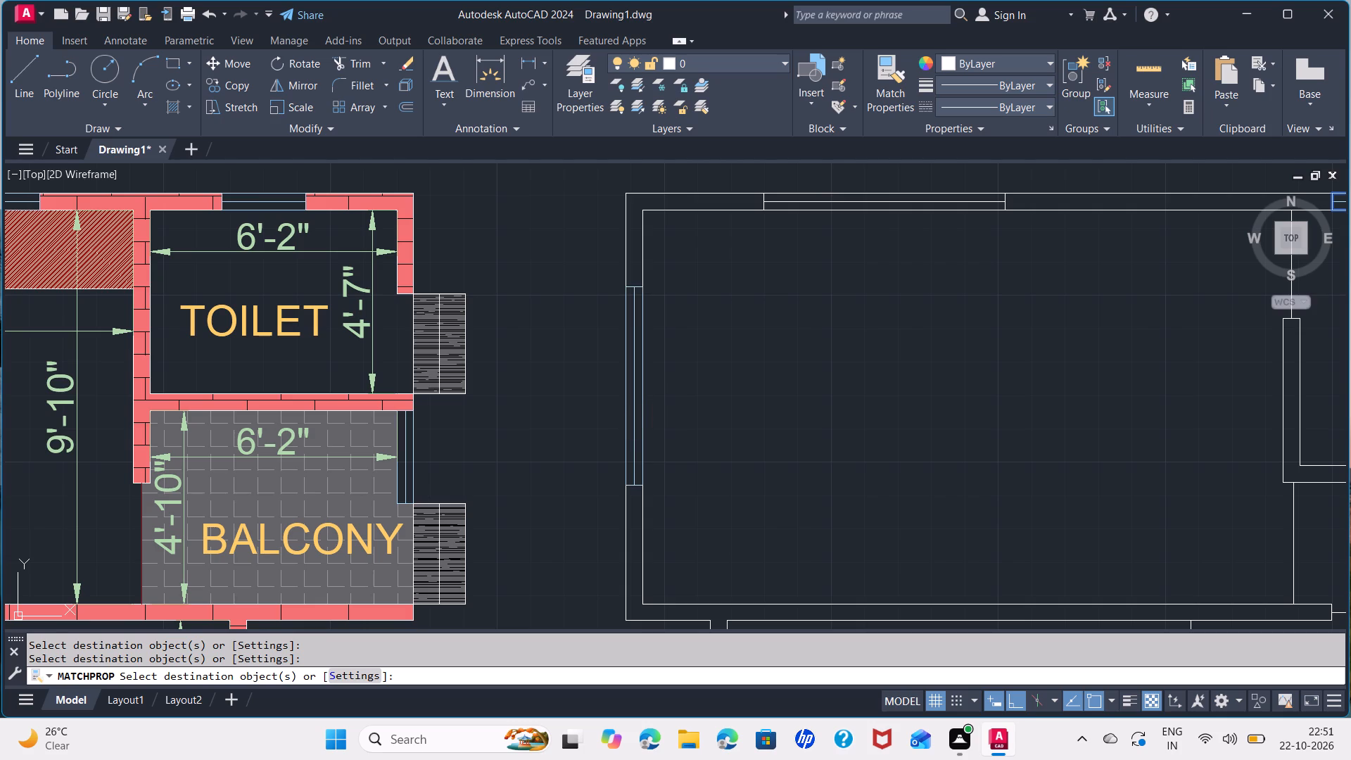
middle_drag(857, 293, 673, 480)
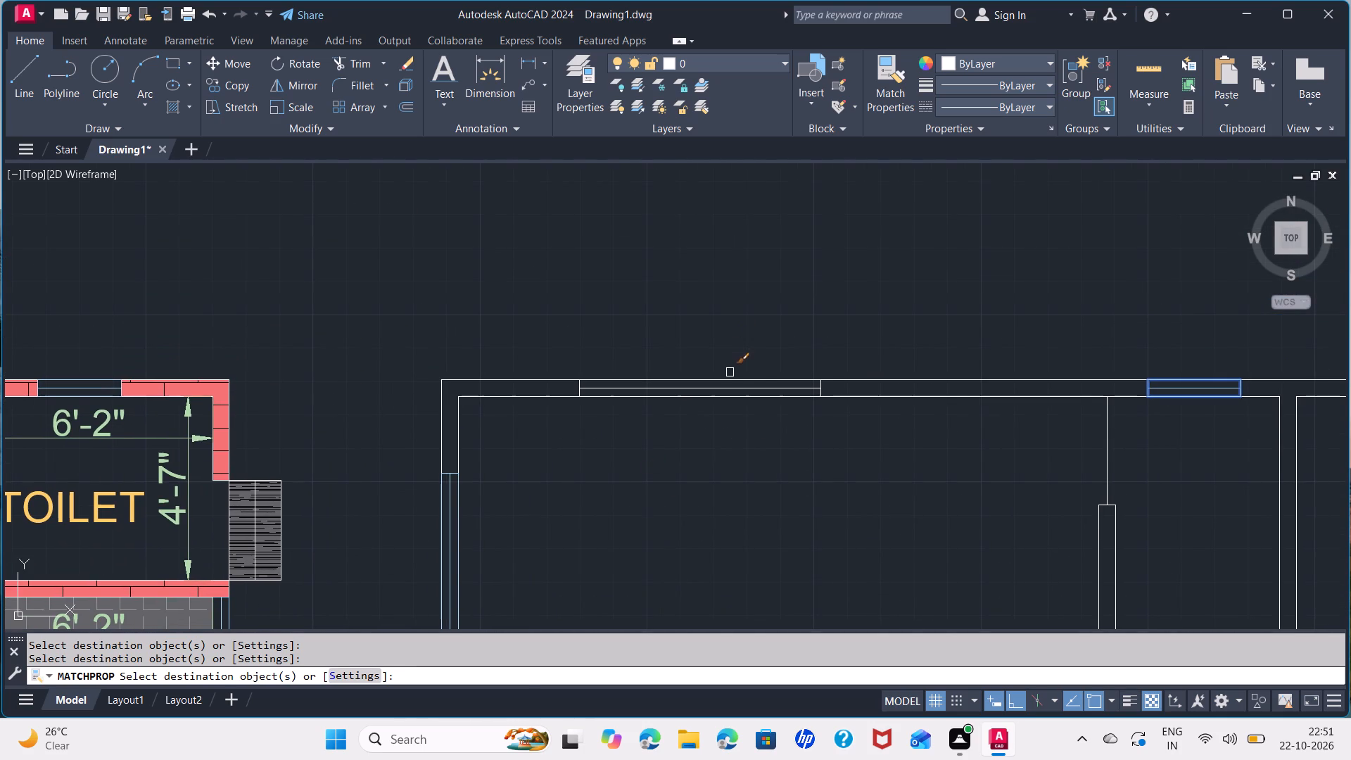
click(730, 374)
click(735, 401)
click(748, 395)
click(751, 387)
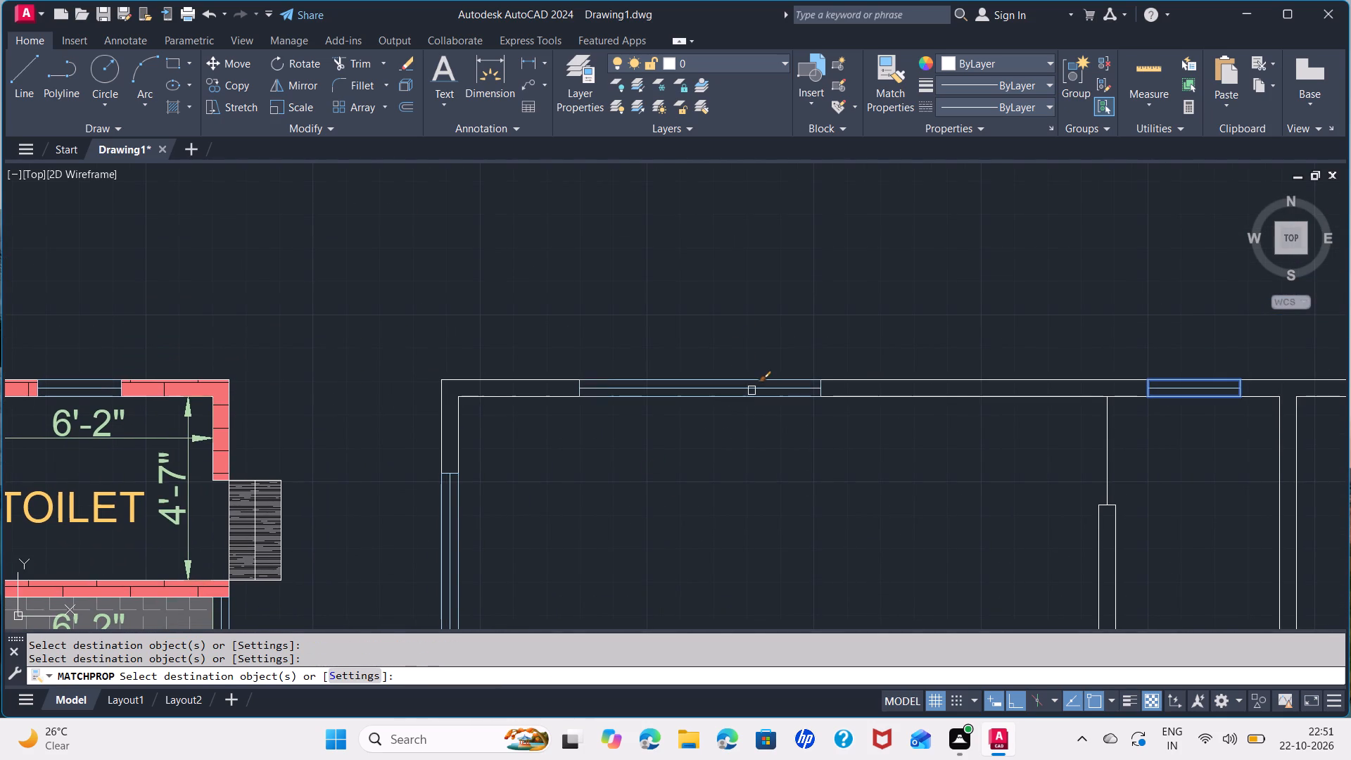
scroll(753, 414, down, 2)
middle_drag(741, 478, 595, 363)
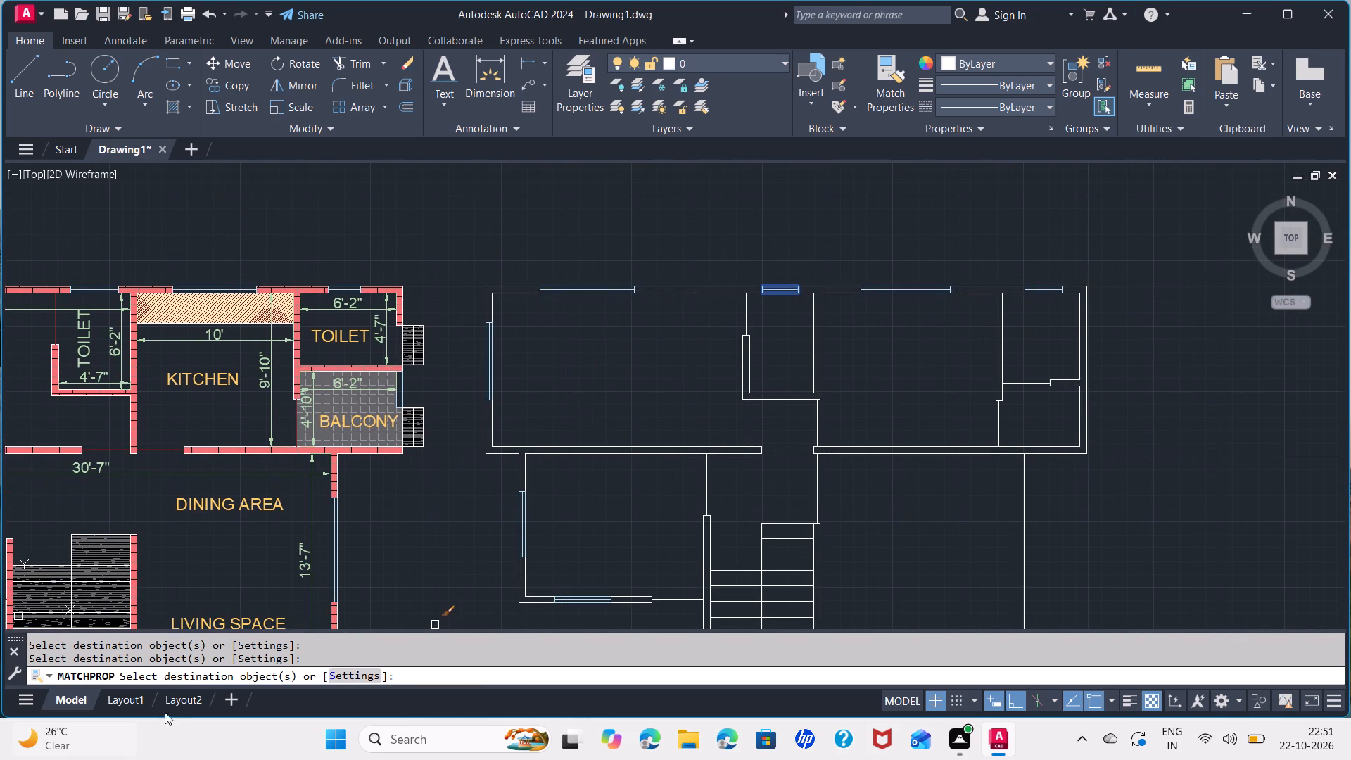
key(Escape)
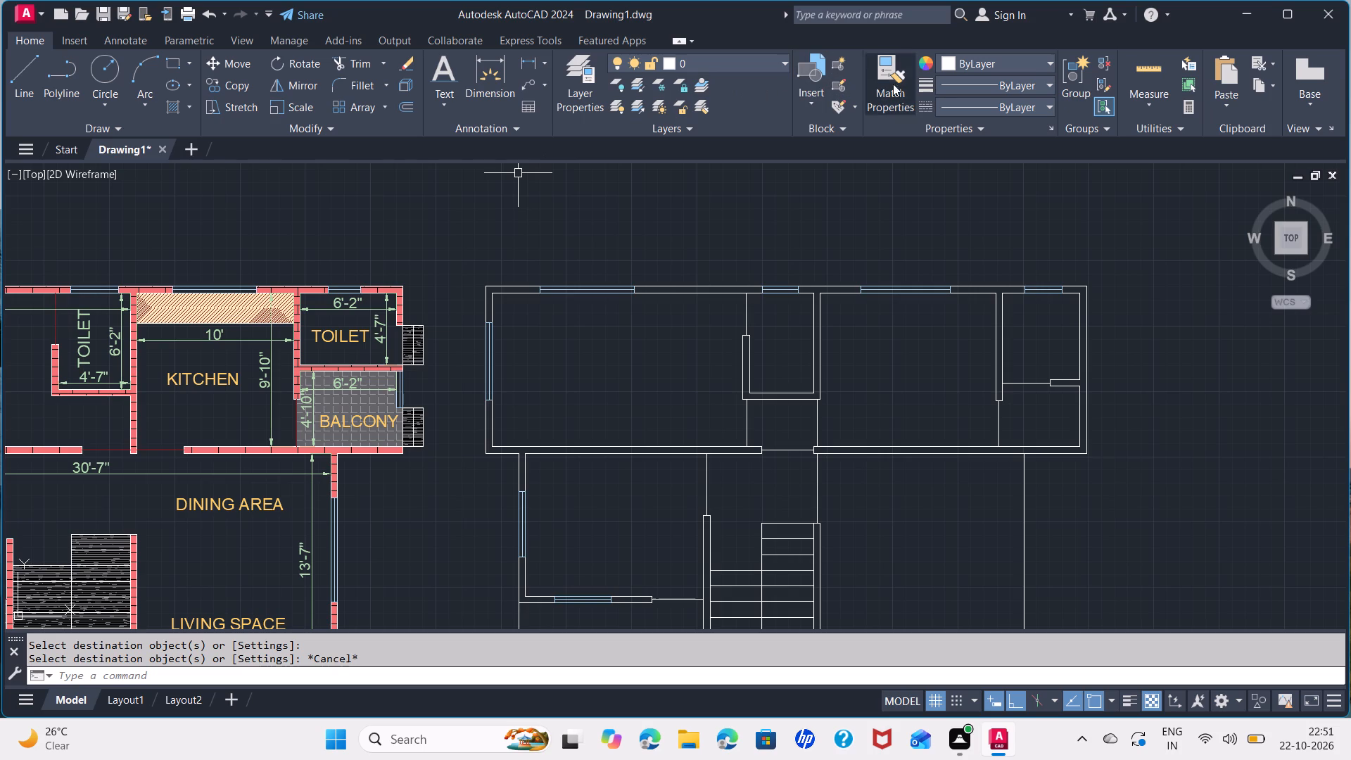
Set the door opening line on the west side of the small room off the upper western room to dark red.
click(747, 315)
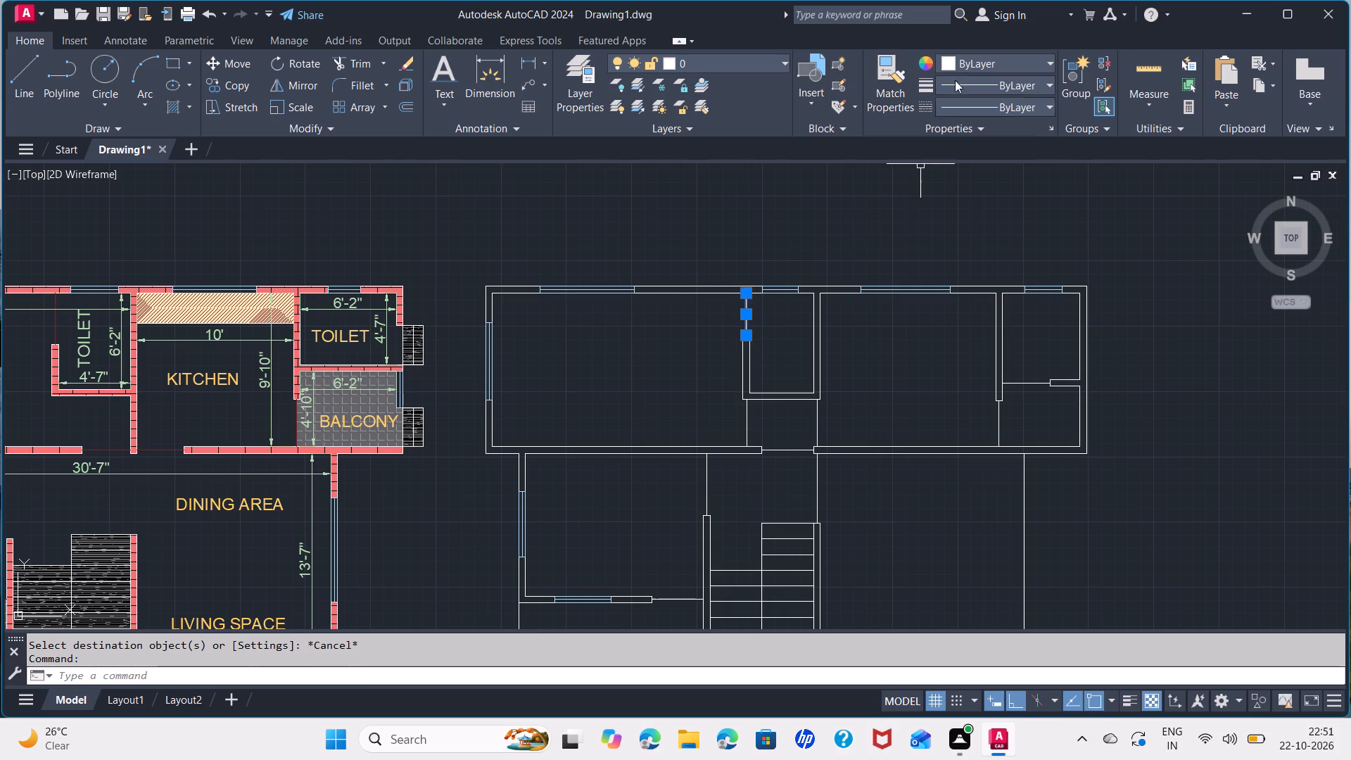
click(951, 62)
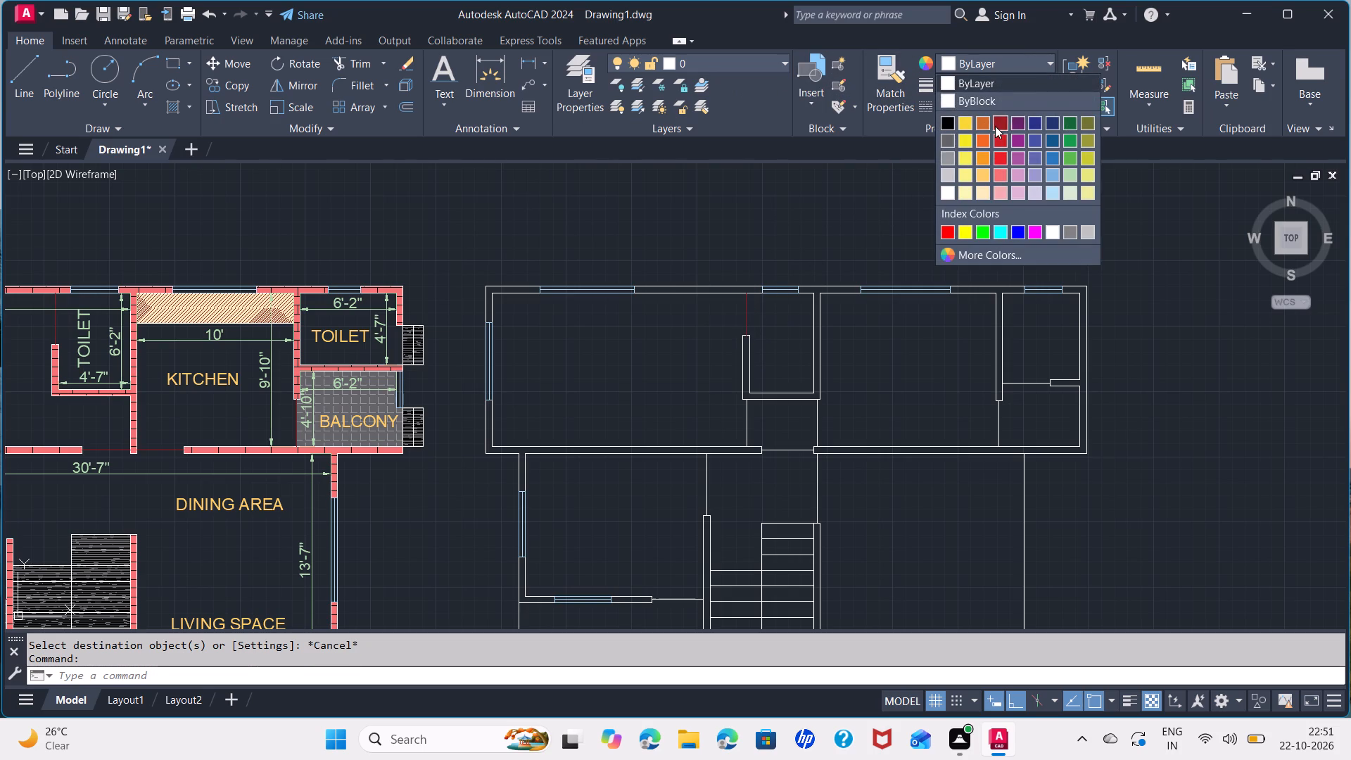
click(995, 126)
Match the dark red line's properties onto the second plan's eight other door and passage opening lines.
click(888, 61)
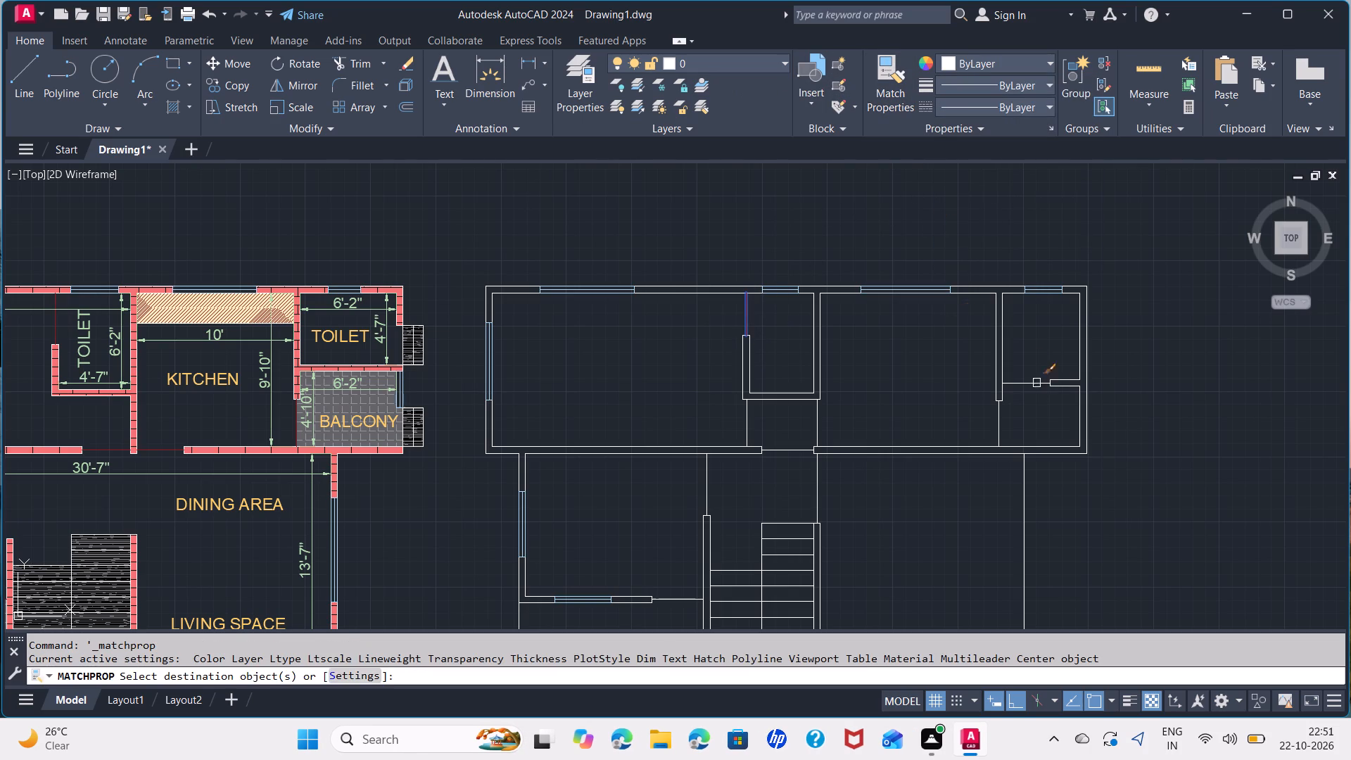
click(1030, 381)
click(998, 417)
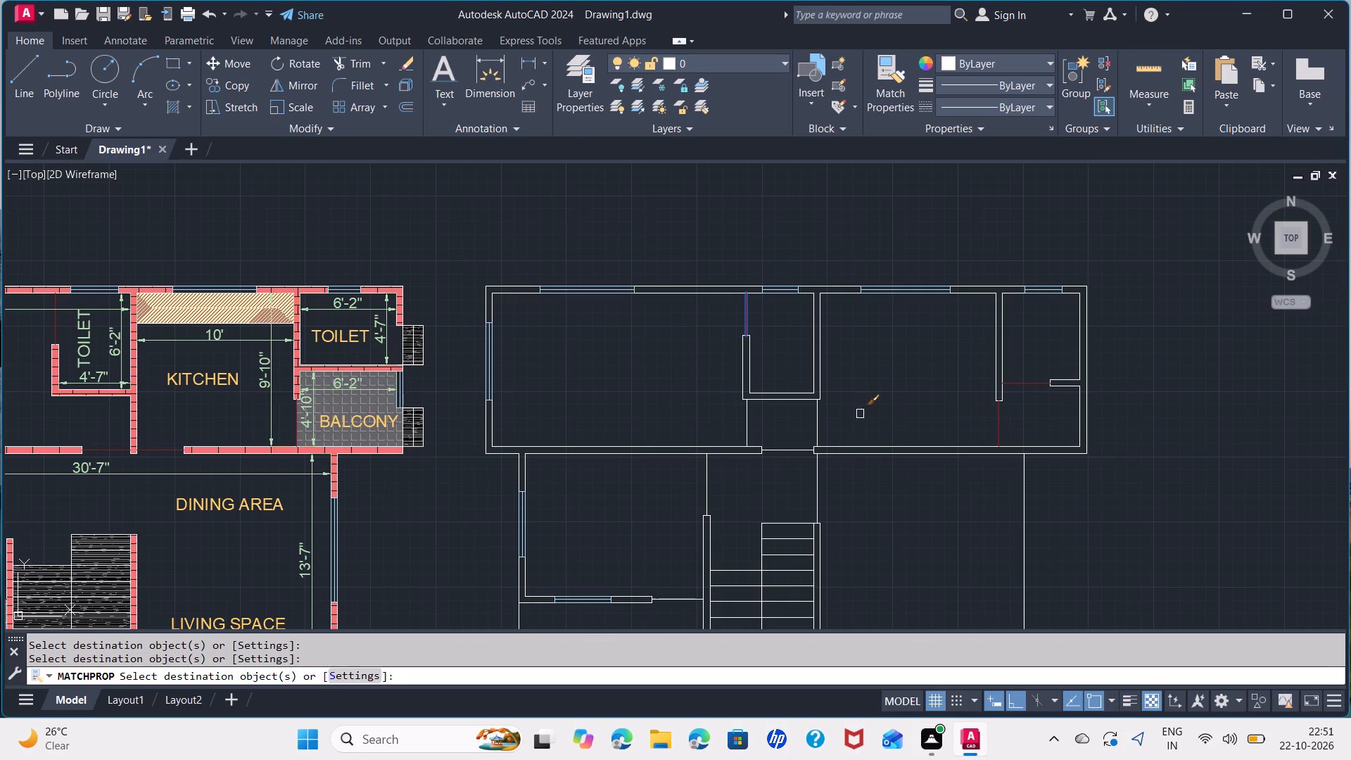
click(748, 422)
click(817, 417)
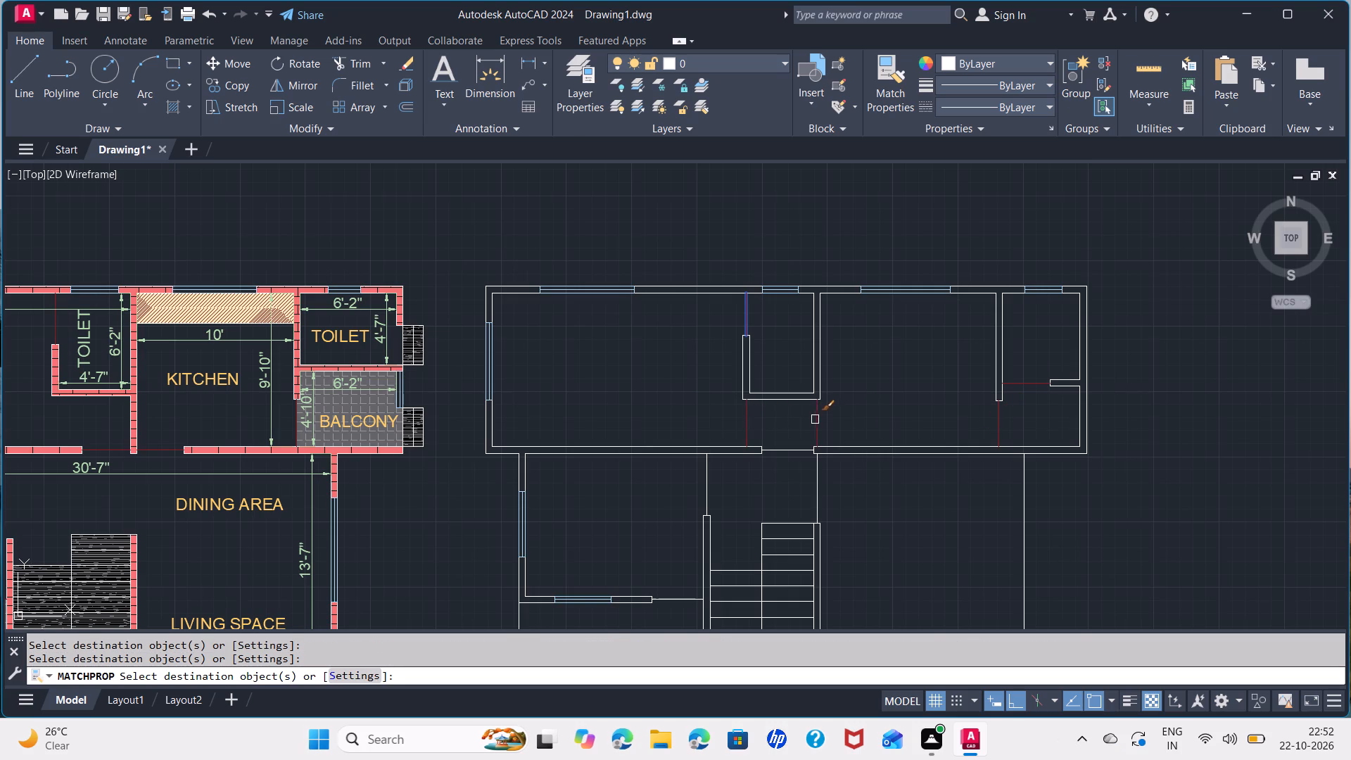
click(789, 451)
click(818, 487)
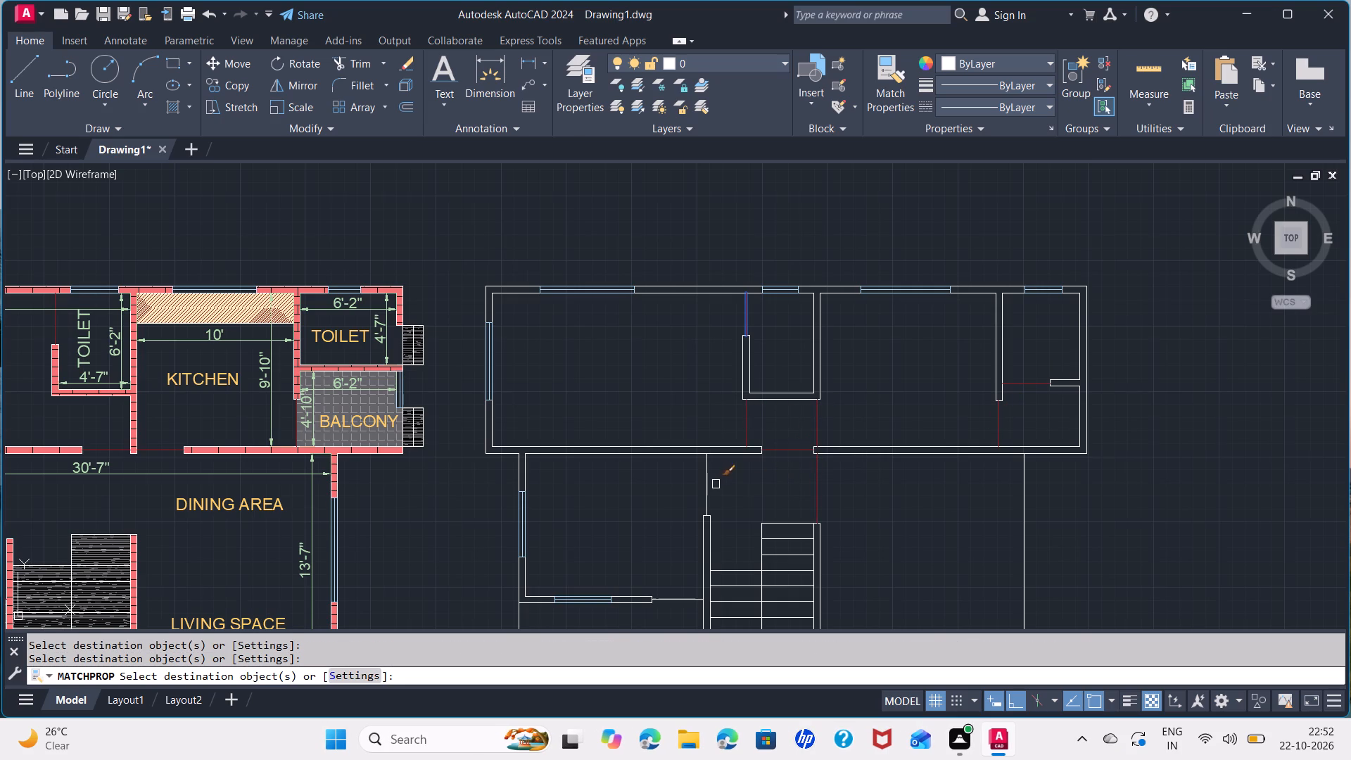
click(706, 478)
click(680, 600)
key(Escape)
Hatch the second plan's sit-out and the area east of the stairs with ANGLE, colour 147,149,152 and background 99,100,102.
scroll(651, 550, down, 1)
middle_drag(649, 548, 697, 464)
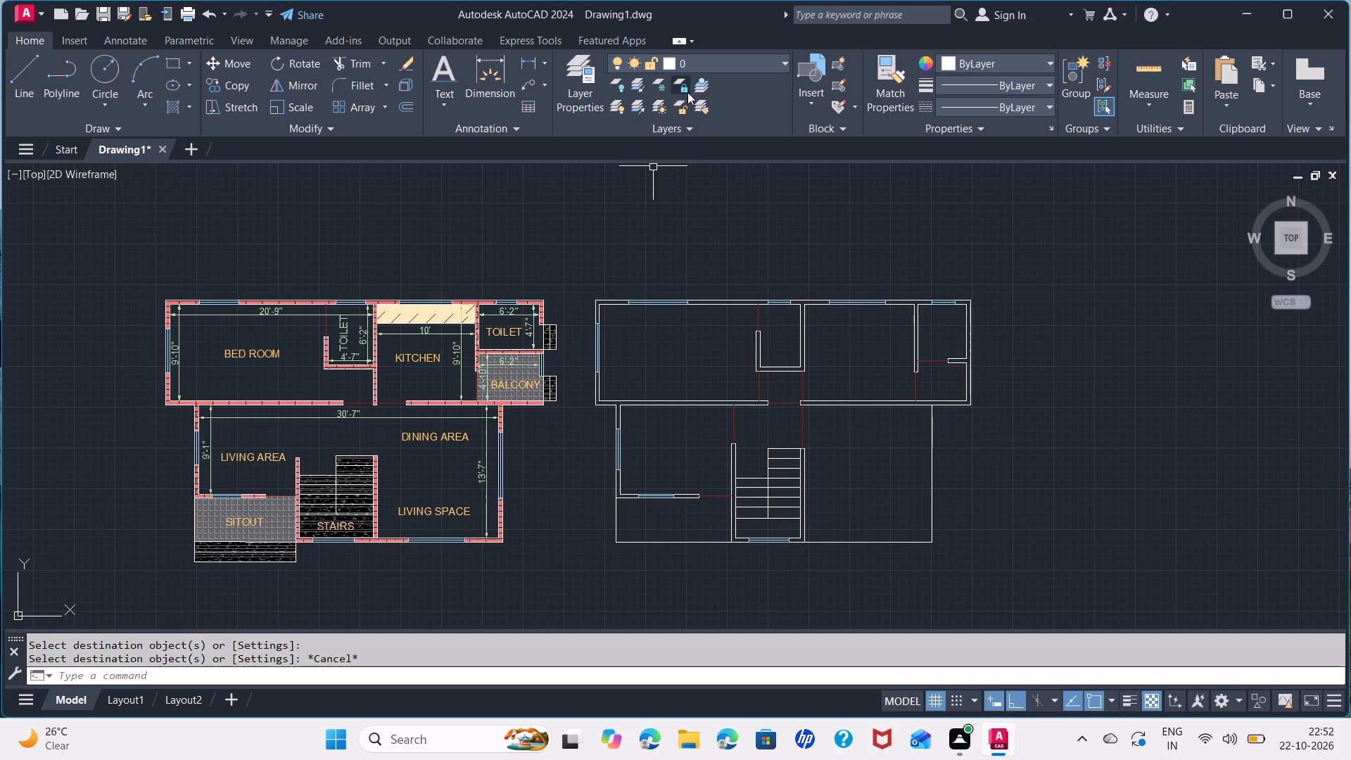
click(187, 108)
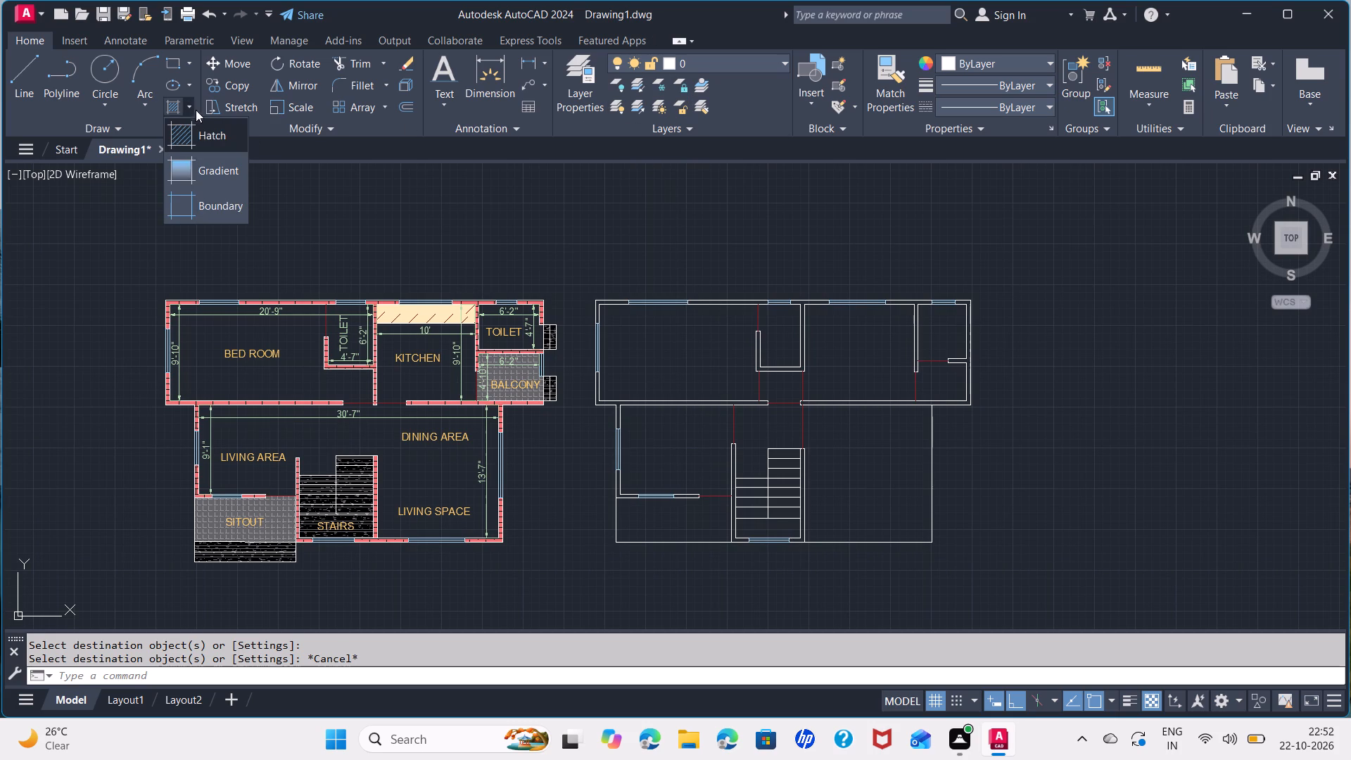
click(179, 135)
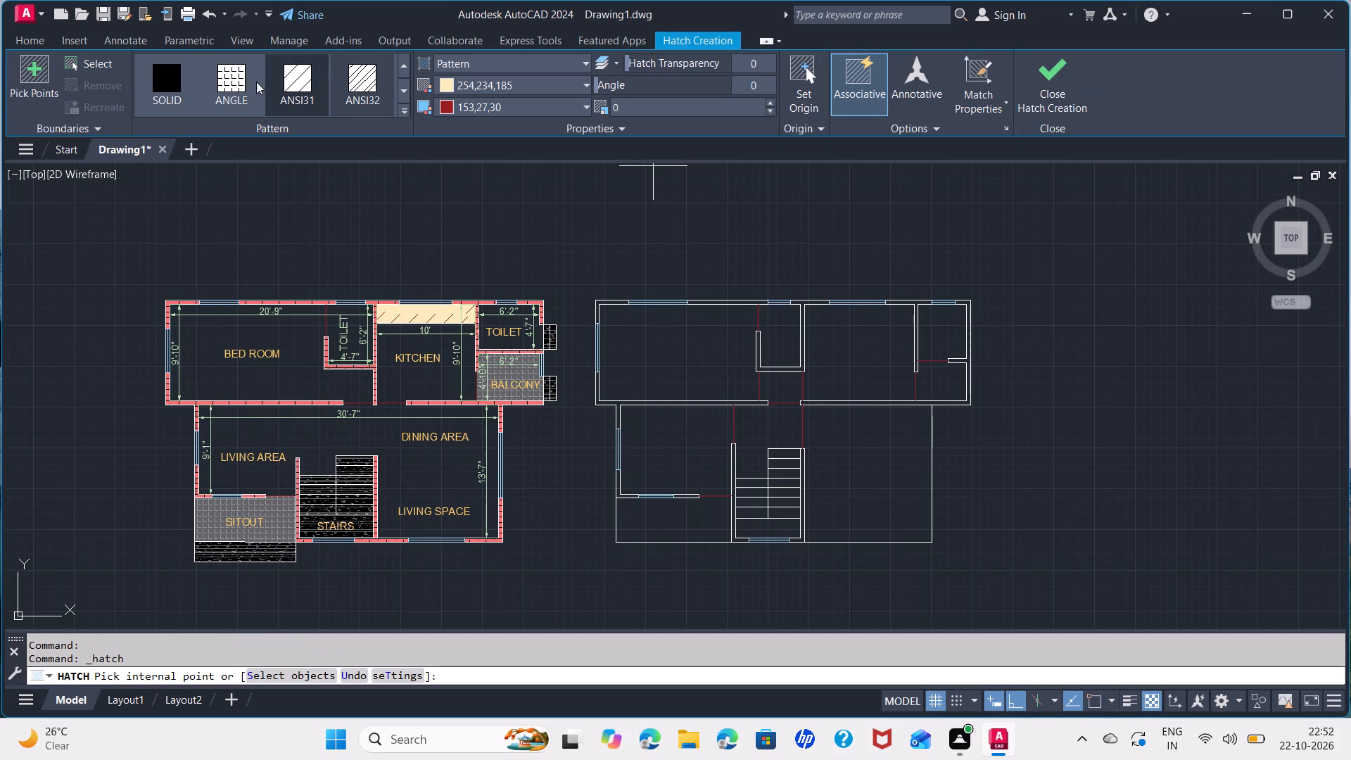
click(241, 81)
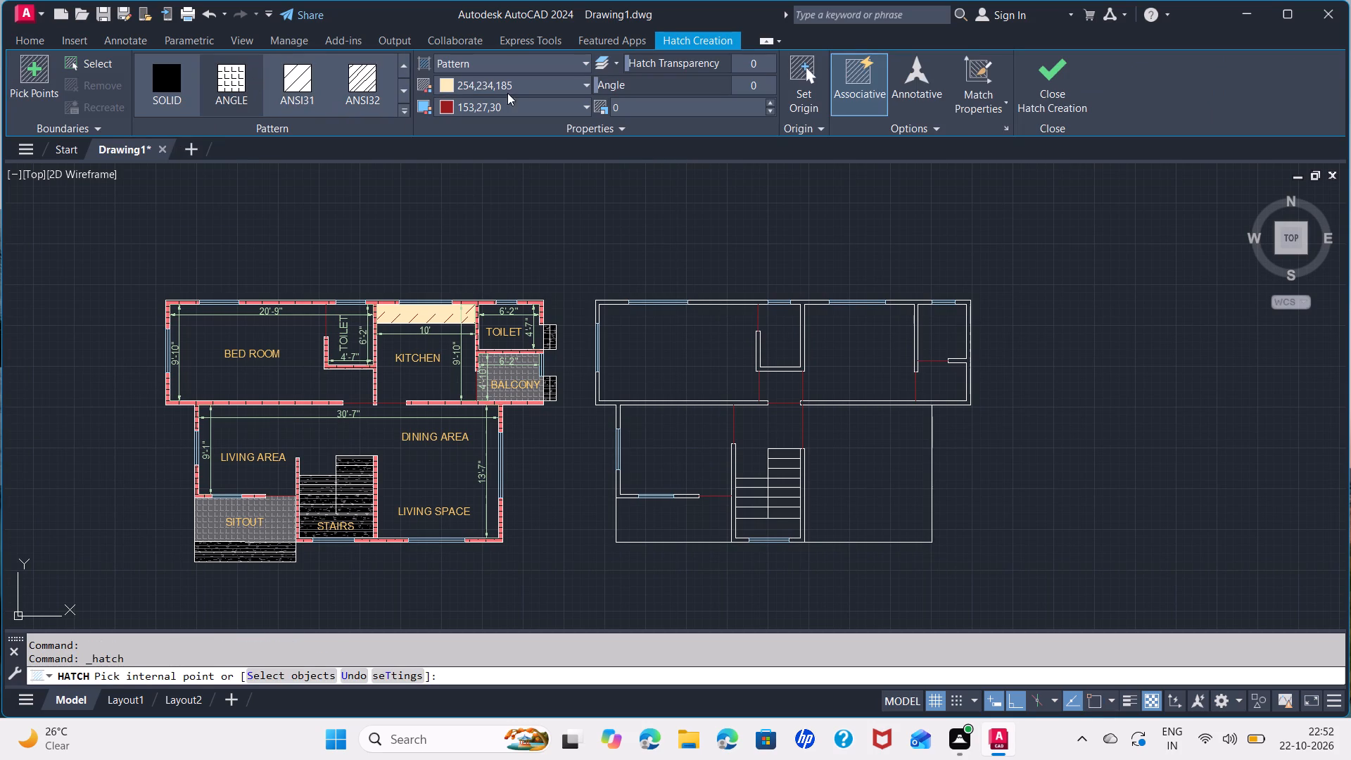
click(445, 82)
click(445, 161)
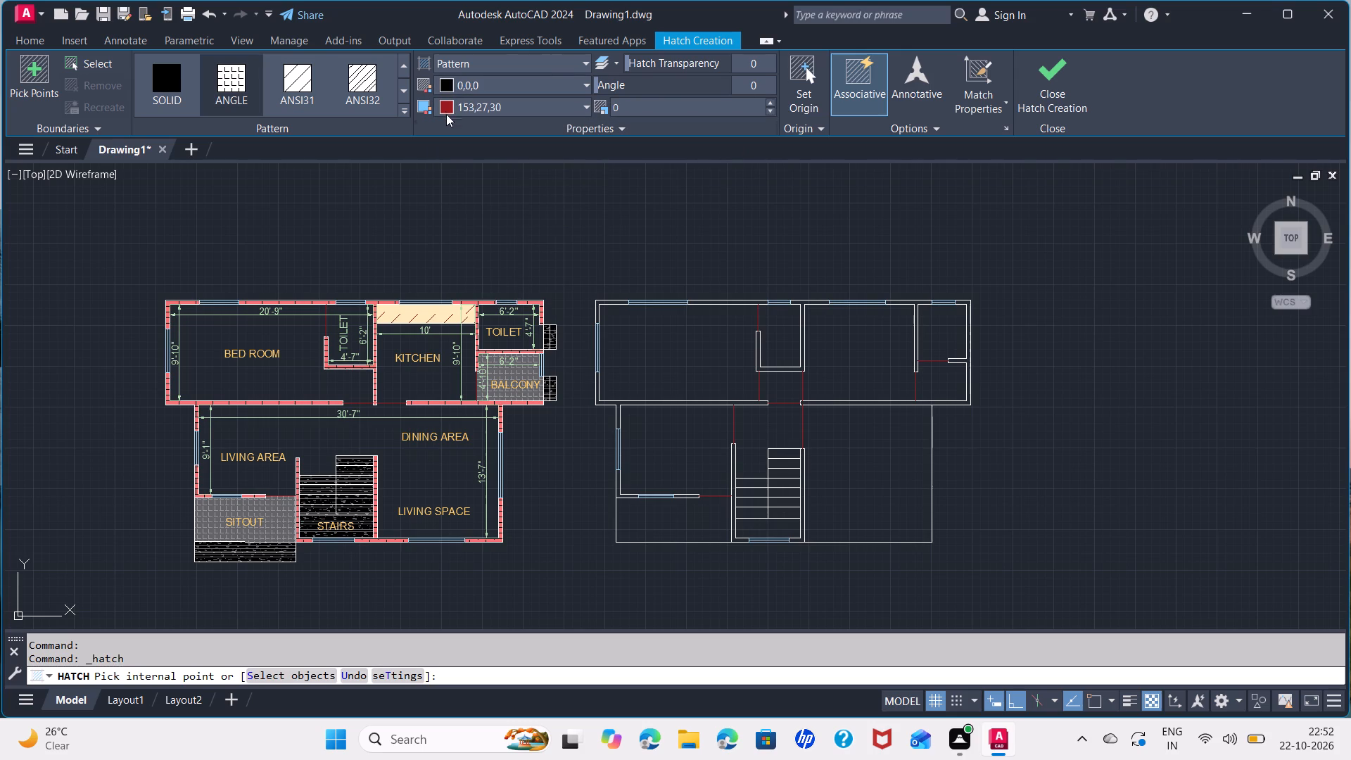
click(445, 109)
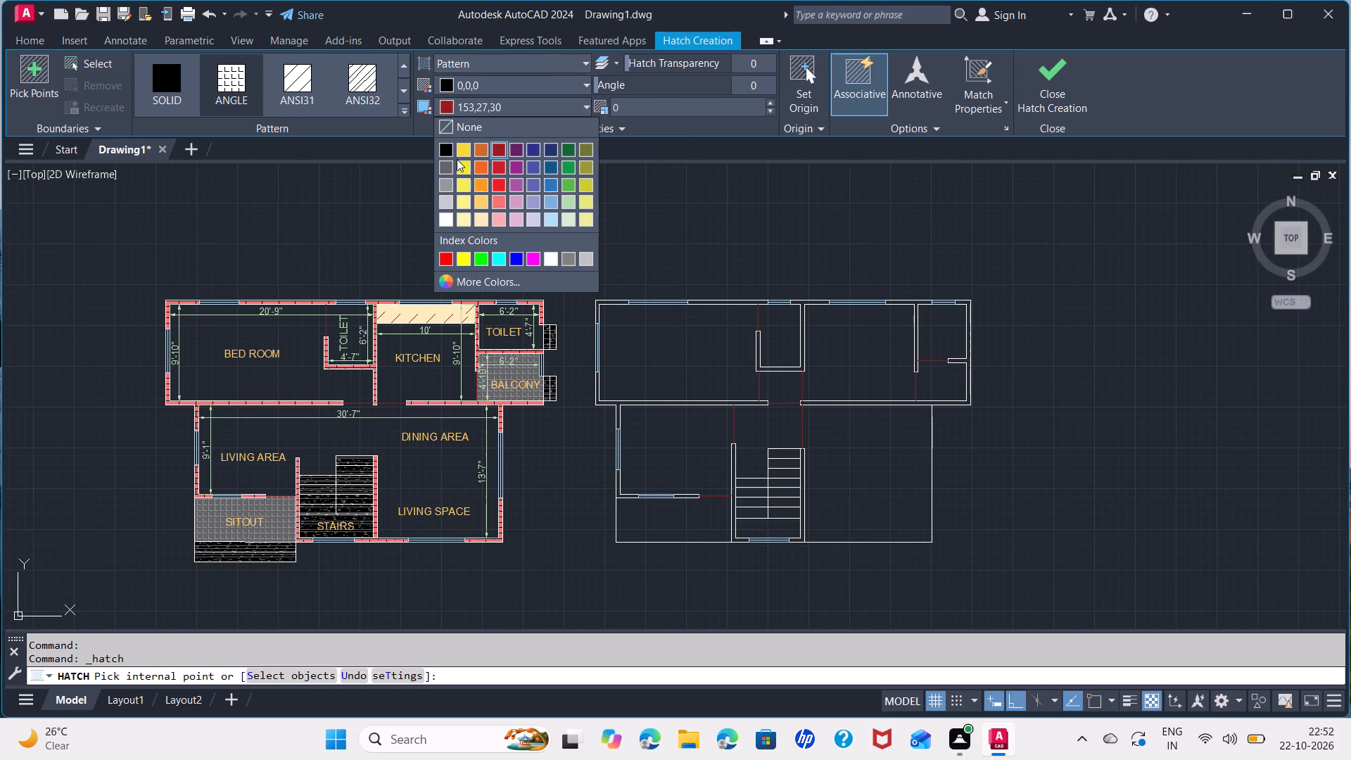
click(448, 162)
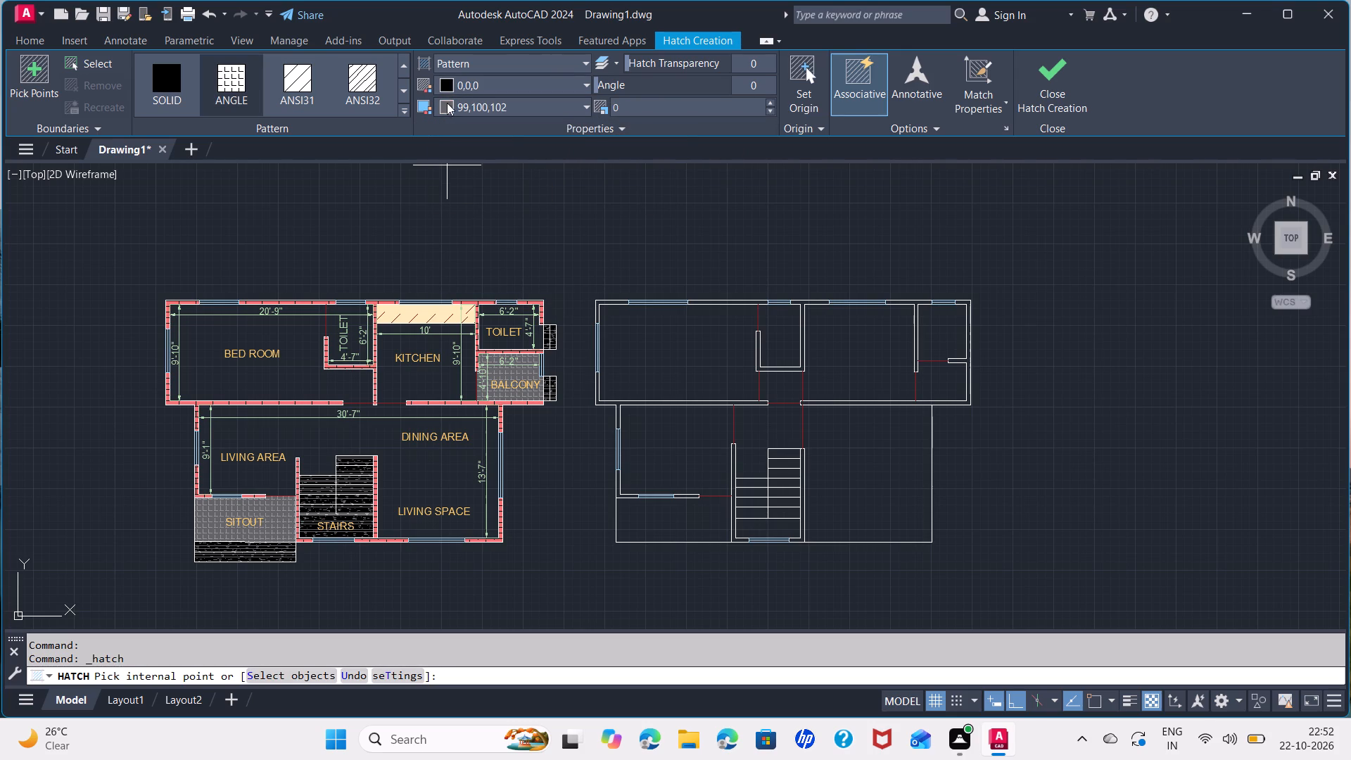
click(447, 82)
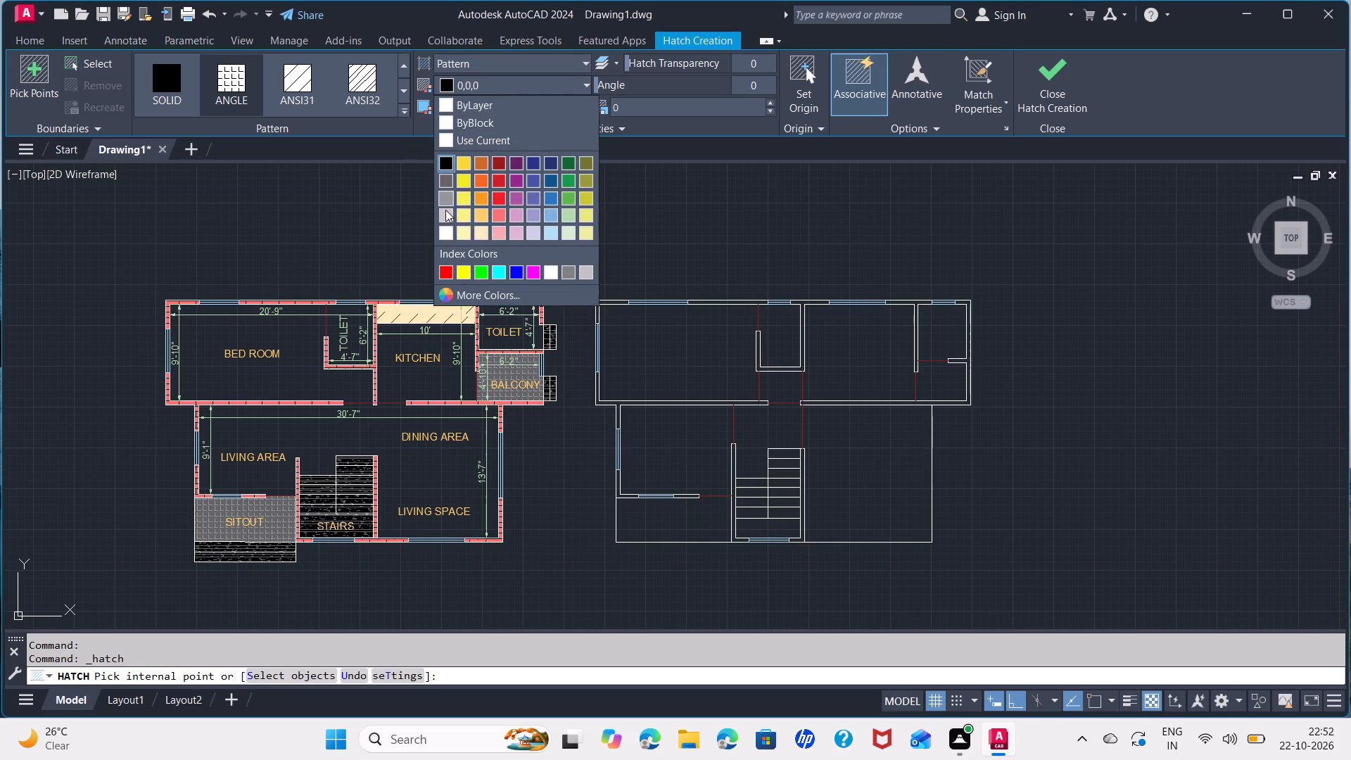
click(448, 193)
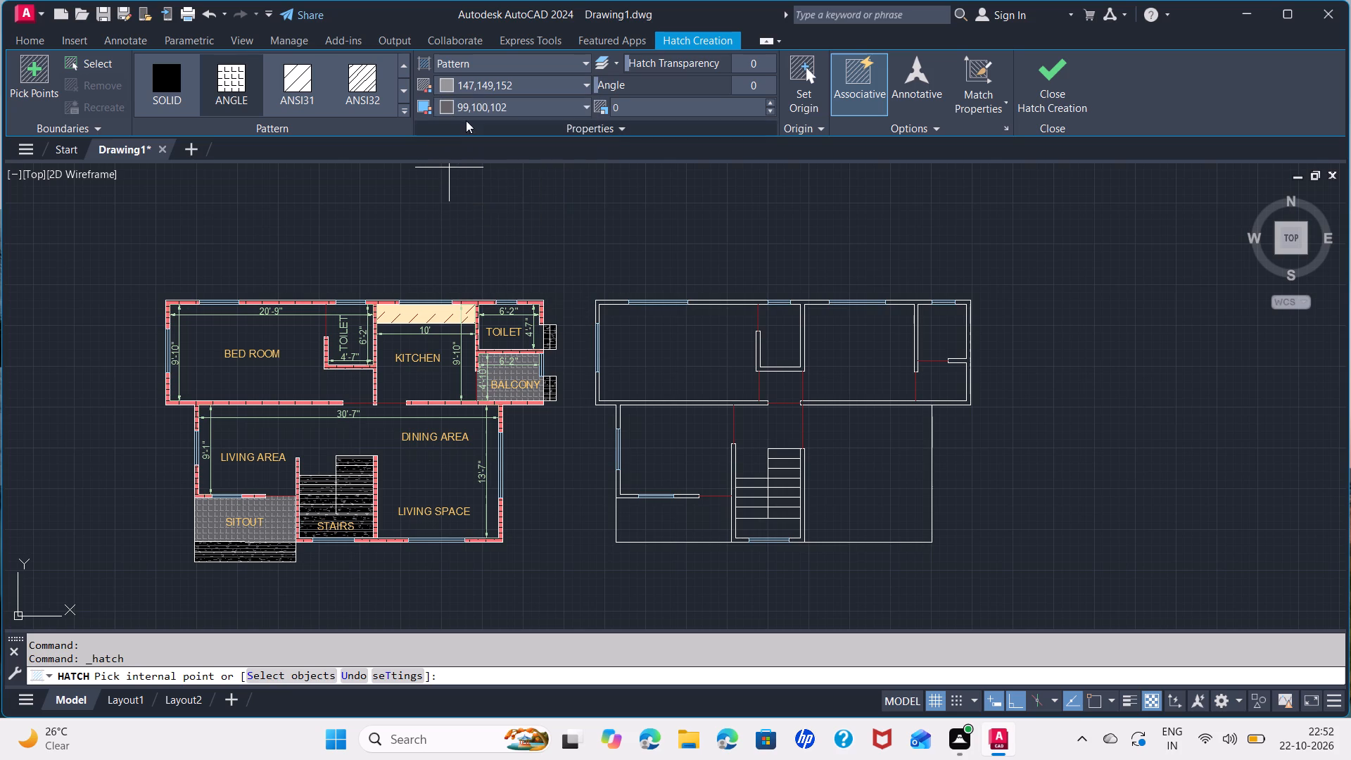
click(664, 523)
click(861, 497)
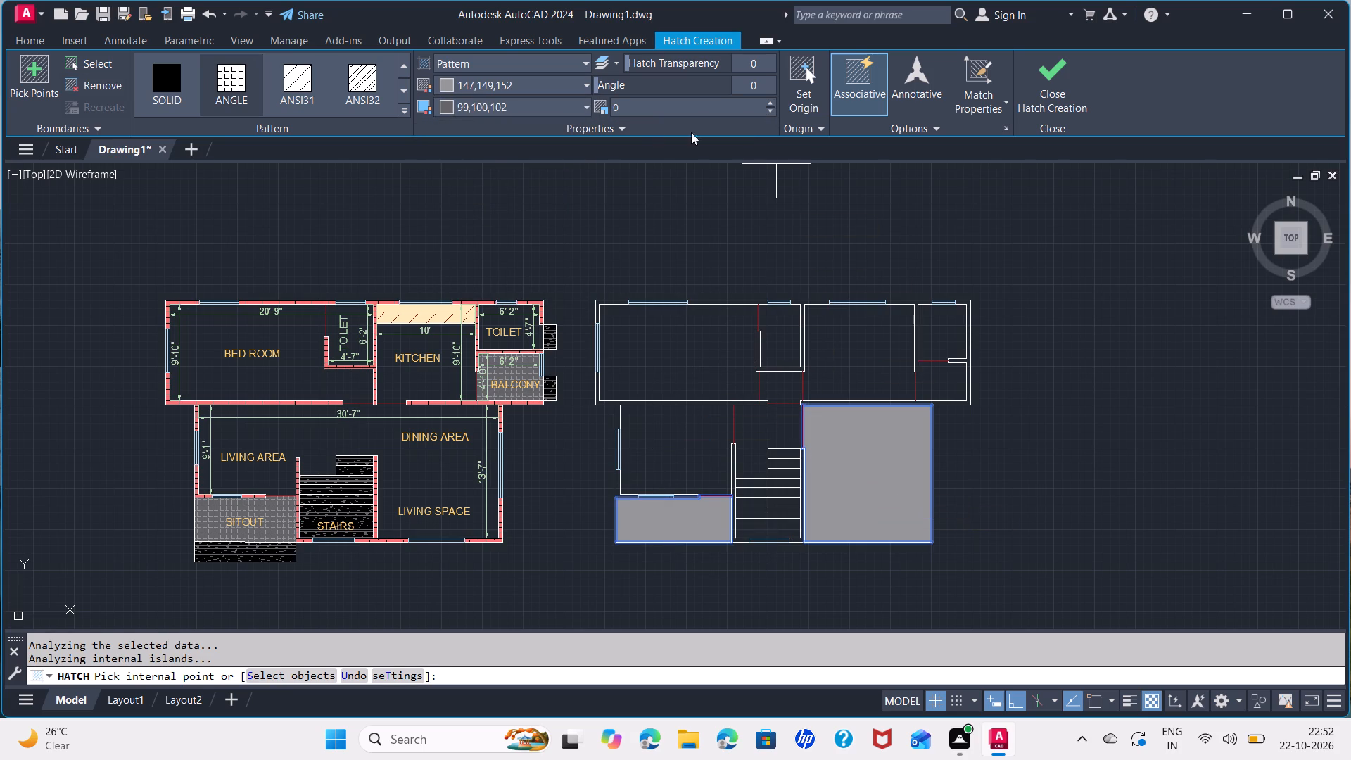
Set the hatch scale to 0.1 for the sit-out and the eastern area, reapplying the ANGLE pattern.
click(663, 97)
click(675, 99)
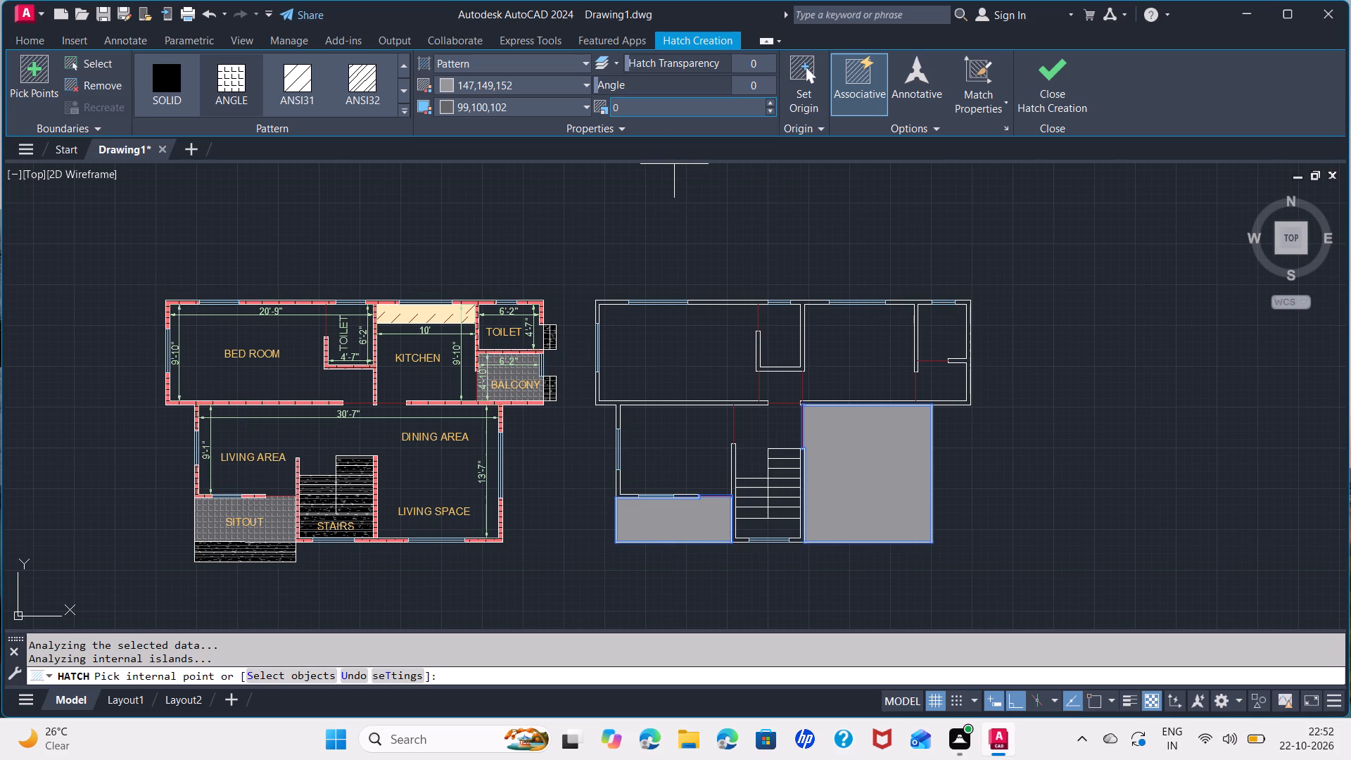
click(651, 105)
text(0.1)
key(Return)
scroll(668, 578, up, 4)
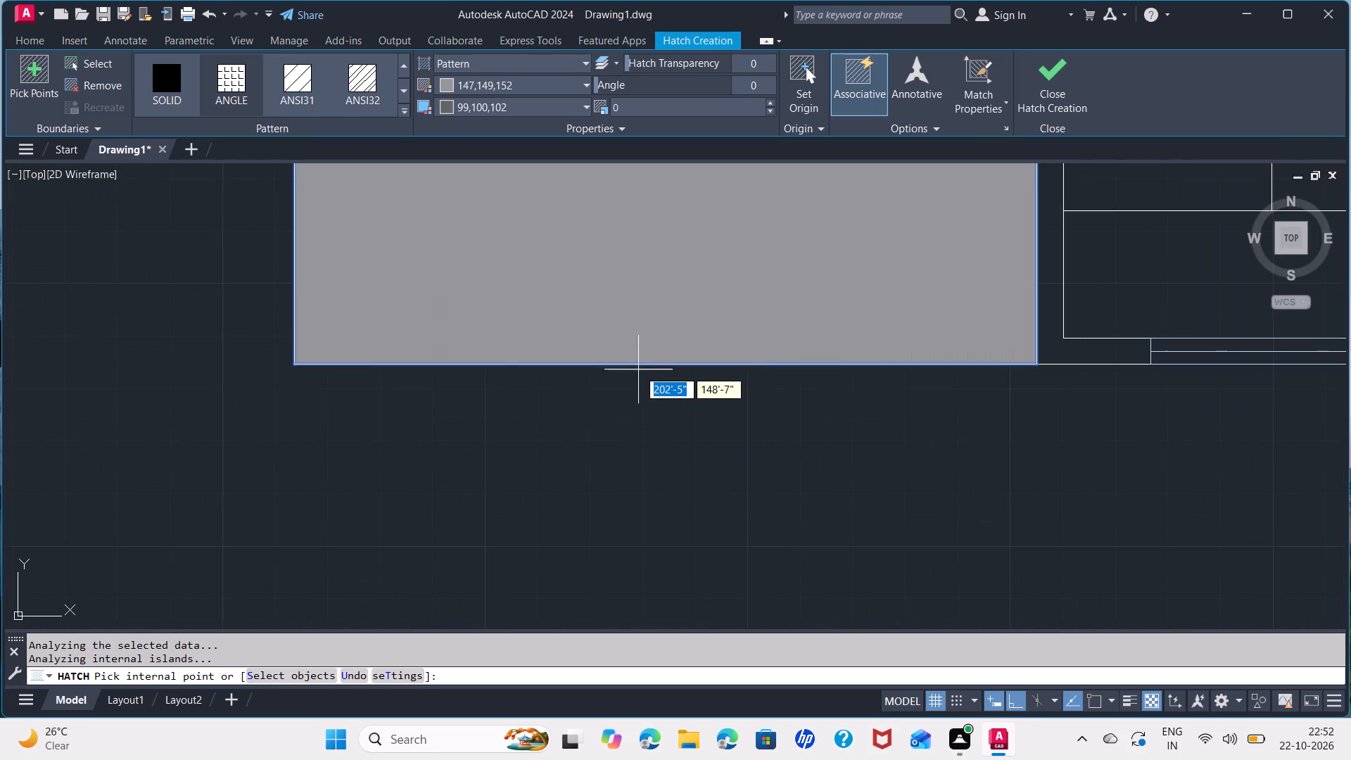
scroll(640, 348, down, 4)
click(233, 81)
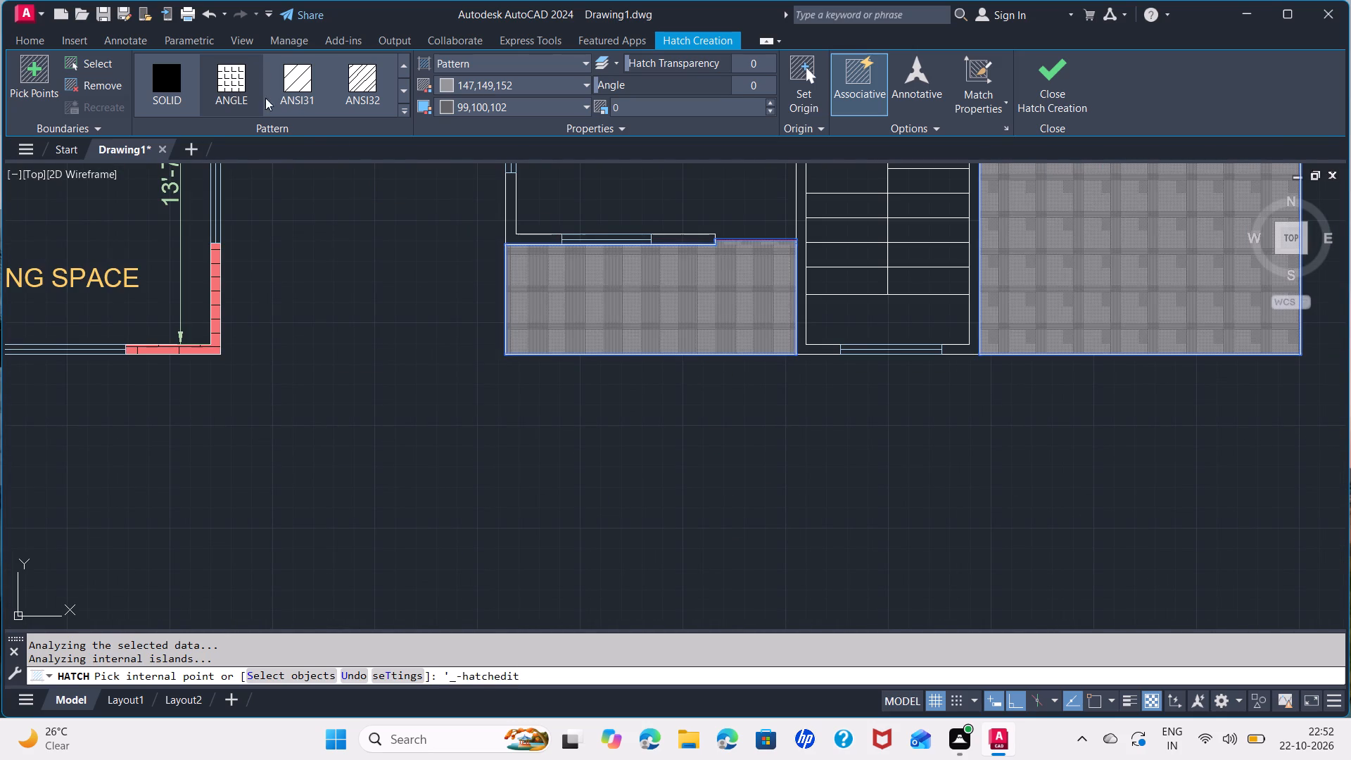
click(234, 80)
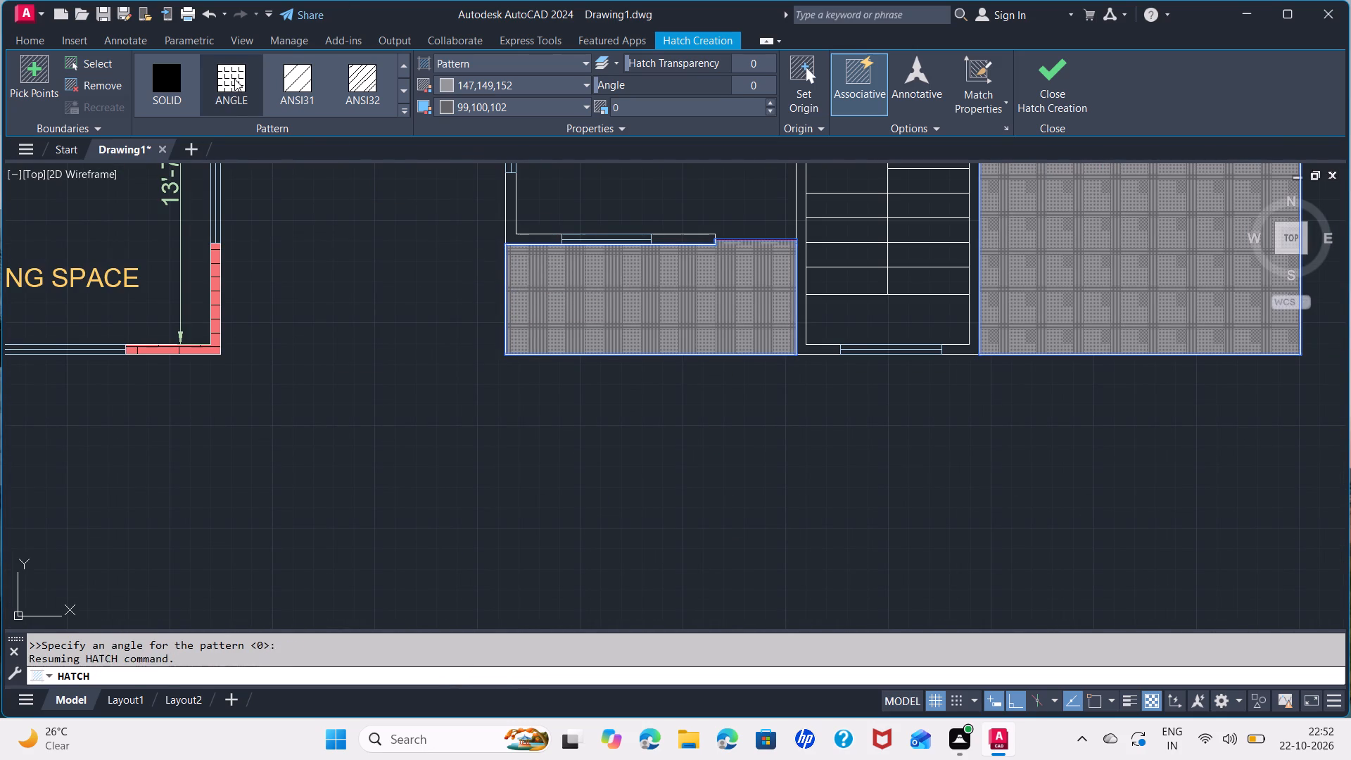
click(736, 103)
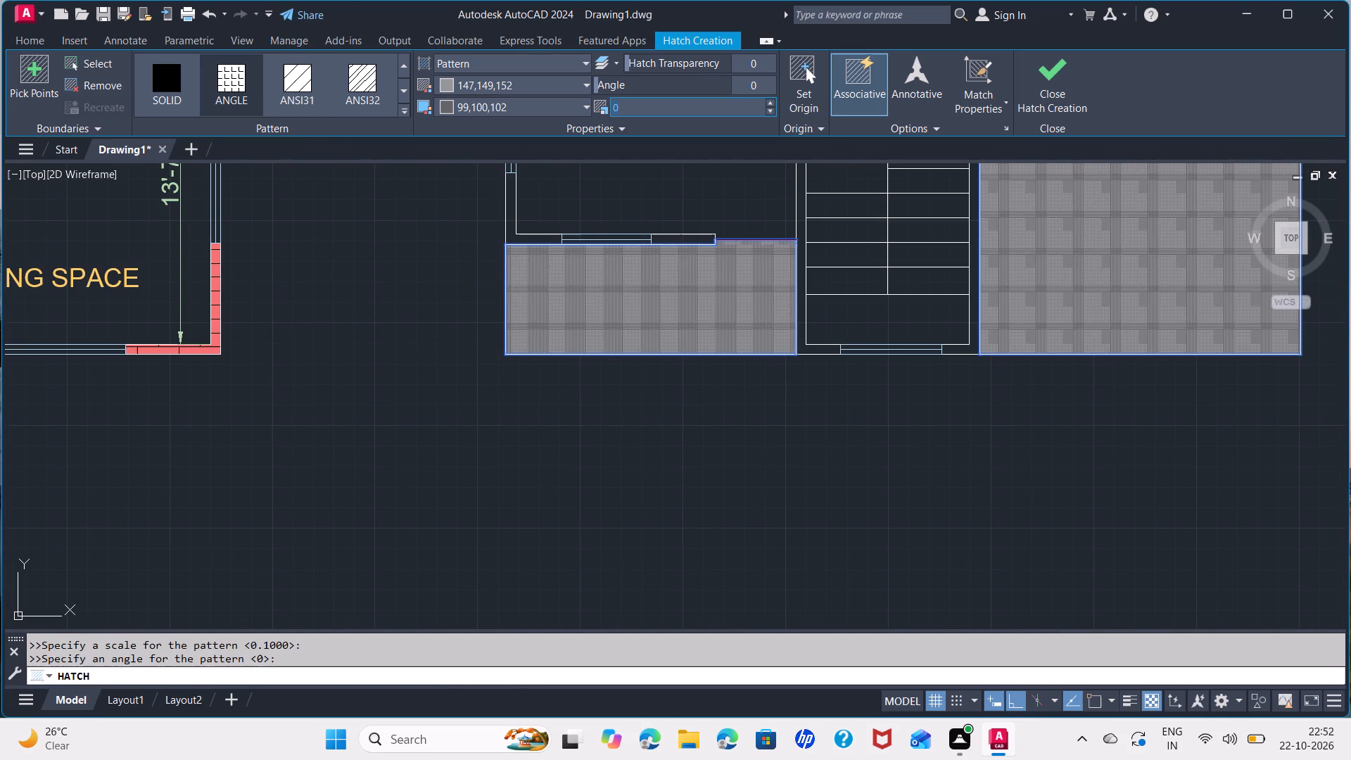
text(0.1)
key(Return)
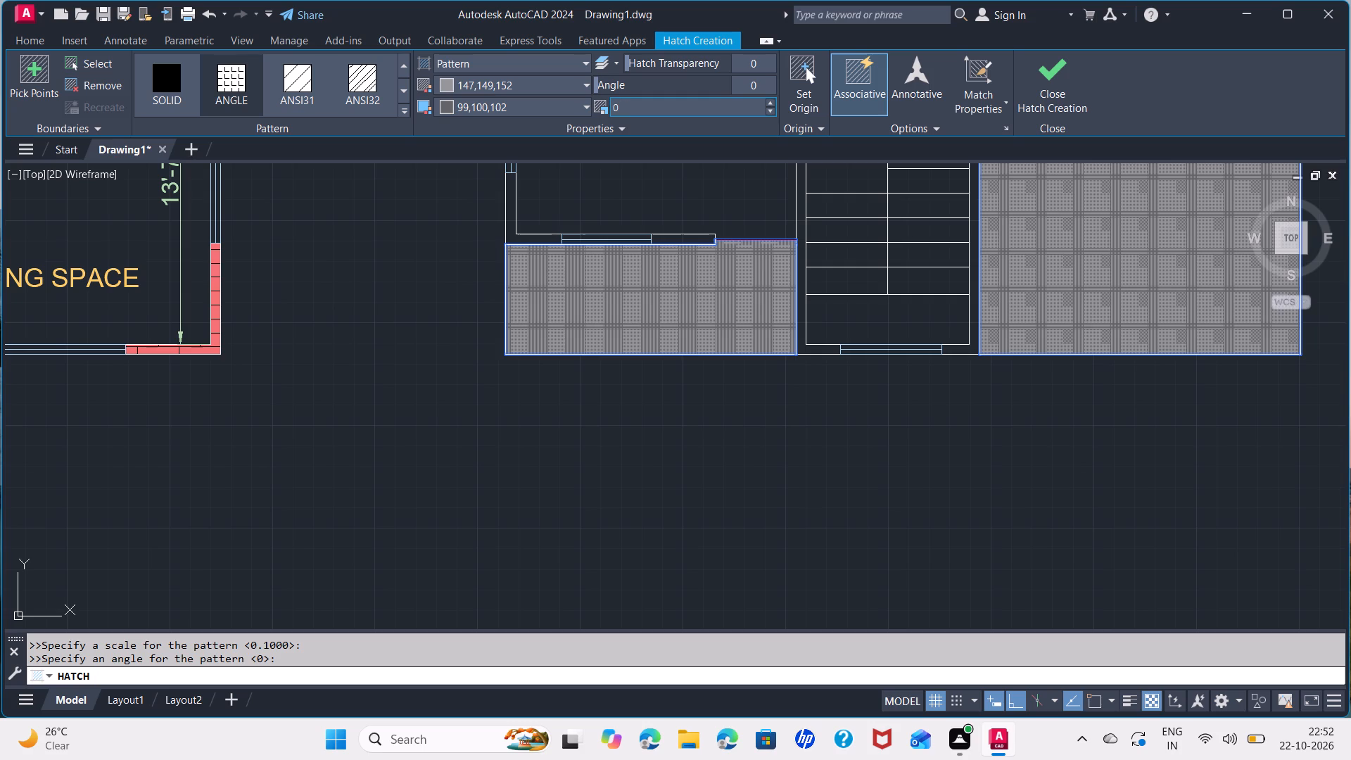
Set the hatch scale to 1 for the second plan's sit-out and the area east of the stairs.
key(1)
key(Return)
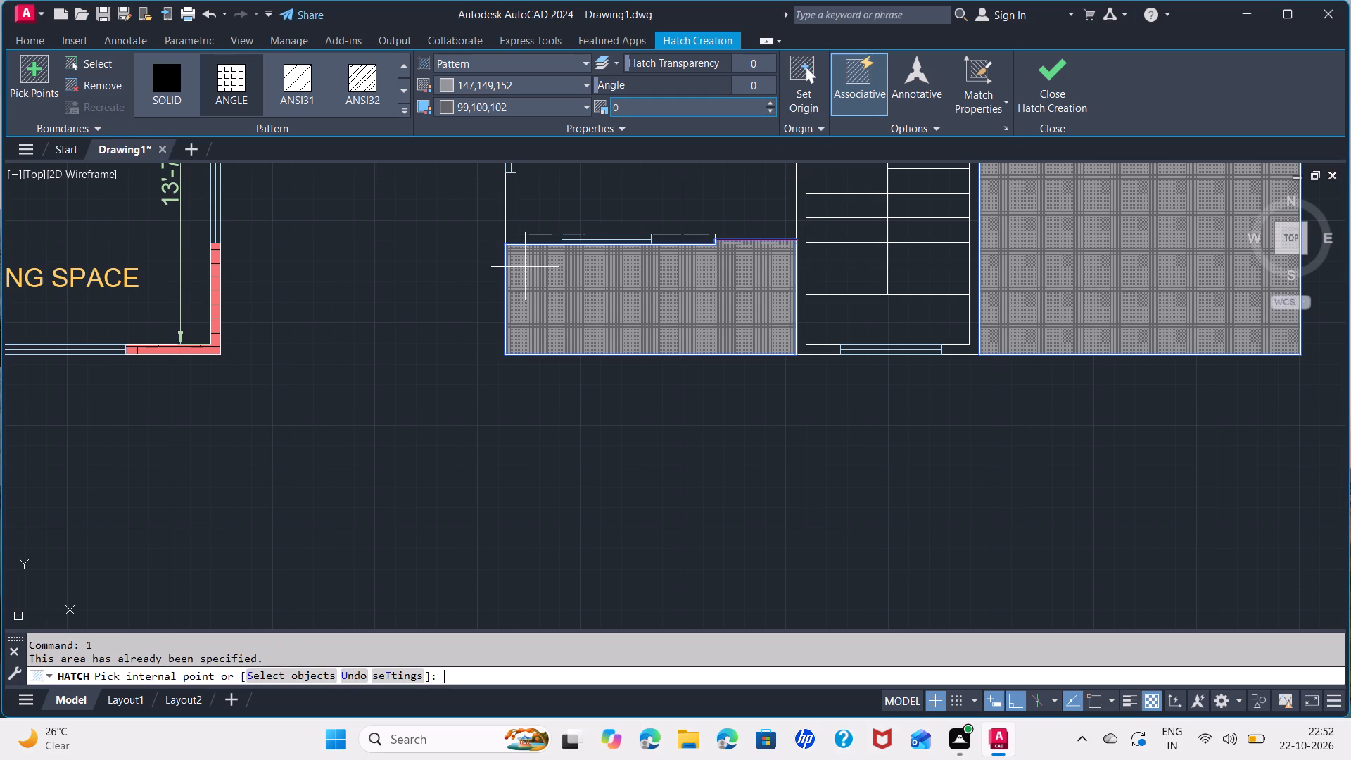
click(736, 103)
key(1)
key(Return)
scroll(879, 281, down, 2)
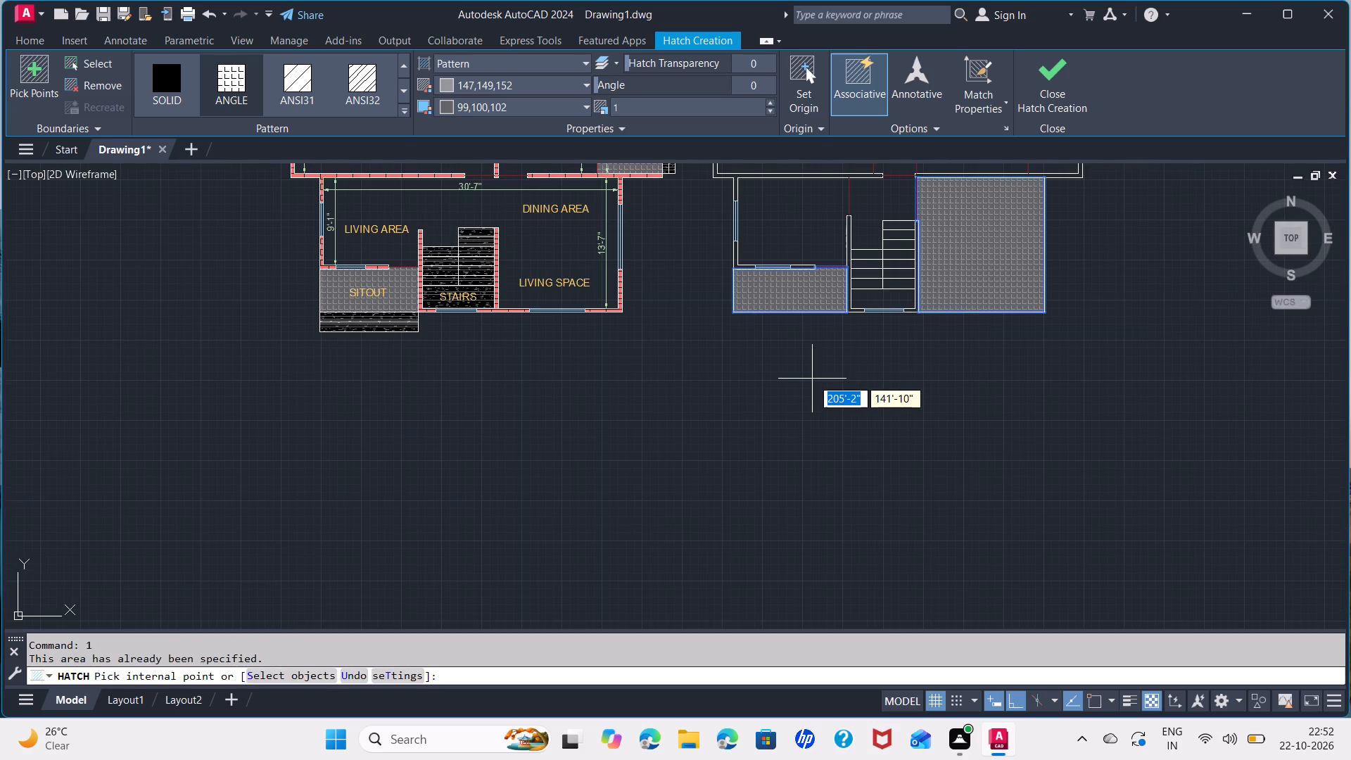
key(Escape)
Hatch the second plan's upper western room outer walls with AR-BRSTD, colour 0,0,0 and background 242,113,114.
middle_drag(865, 227, 825, 343)
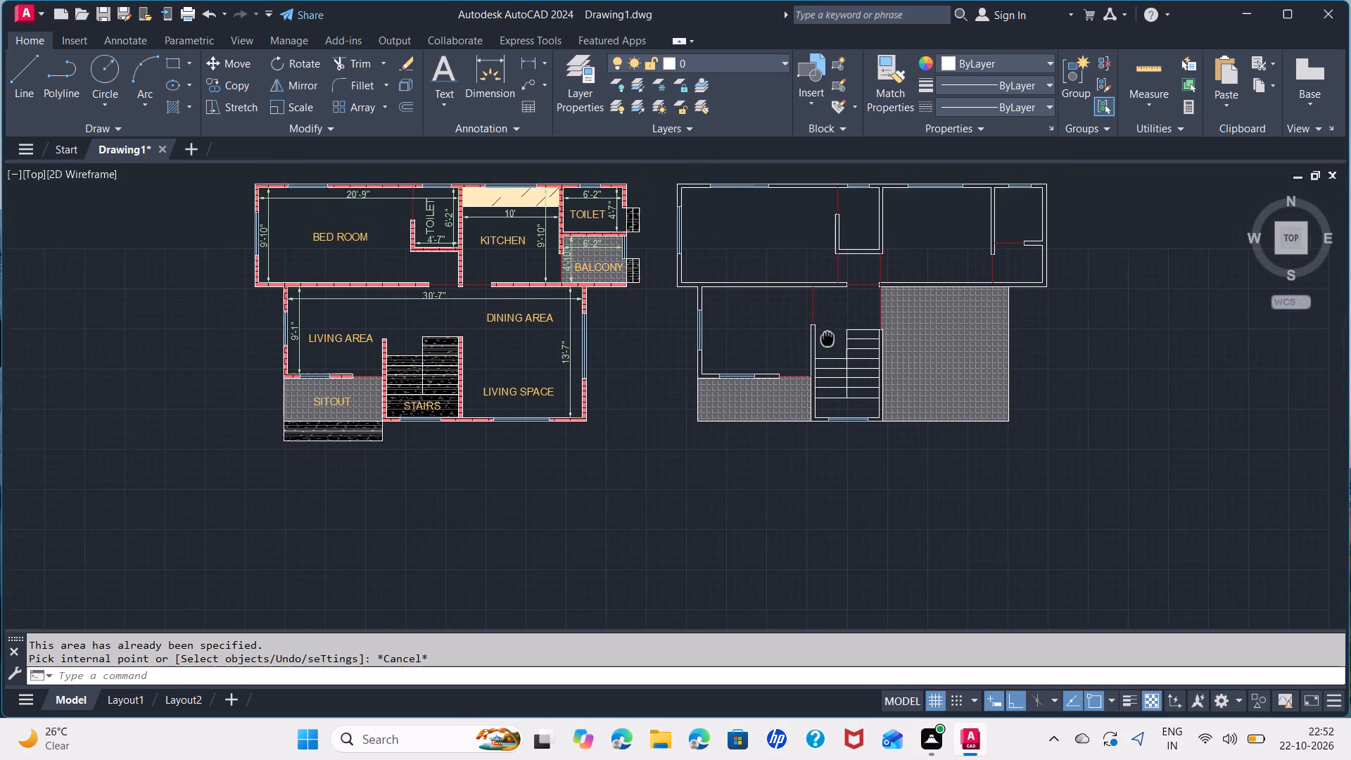
middle_drag(825, 343, 772, 415)
scroll(758, 393, up, 1)
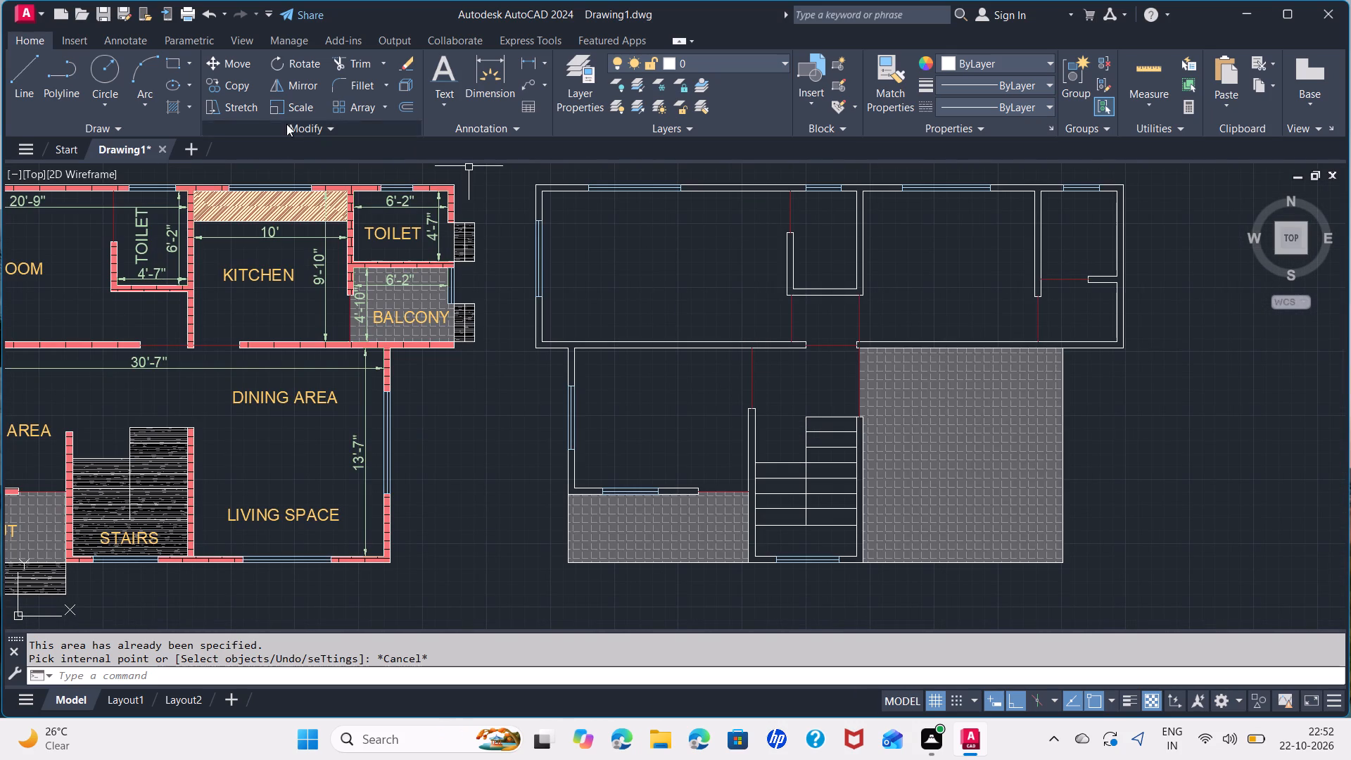
click(172, 103)
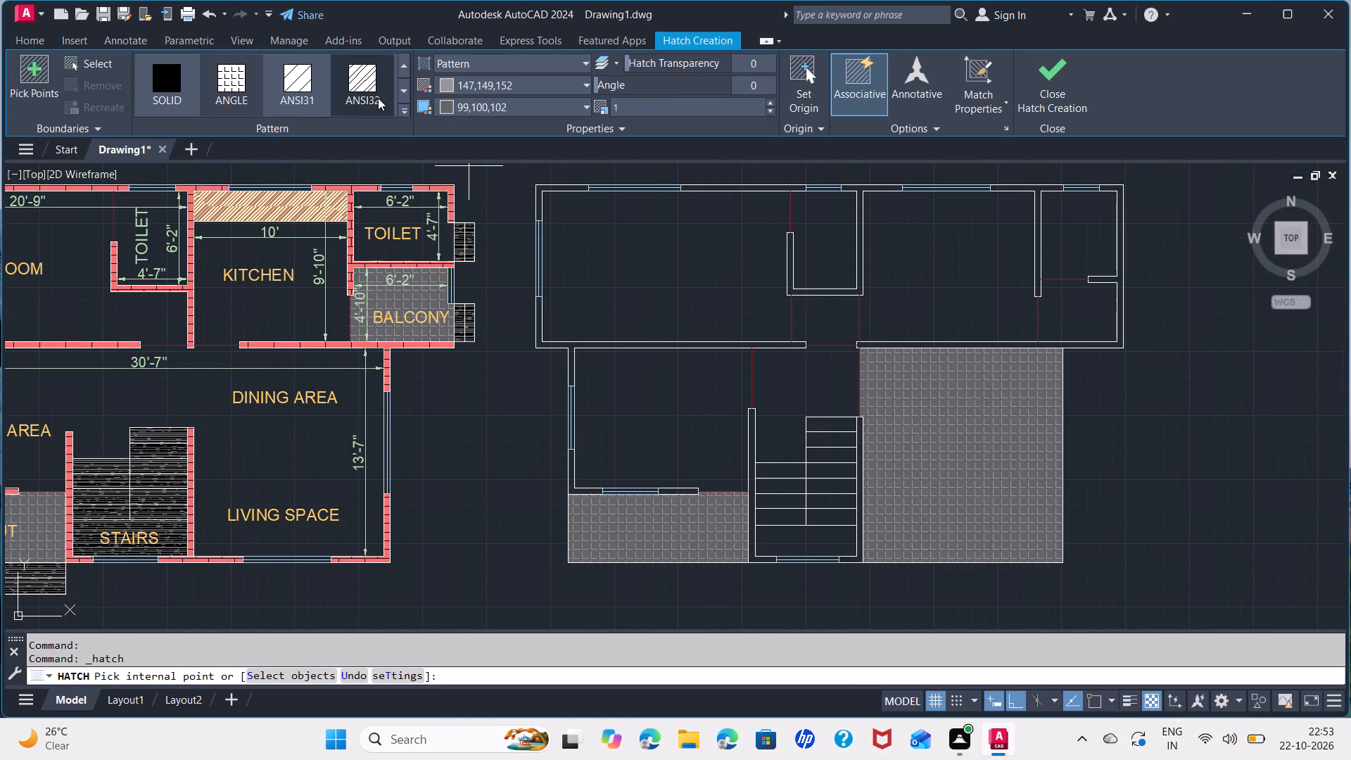
click(405, 111)
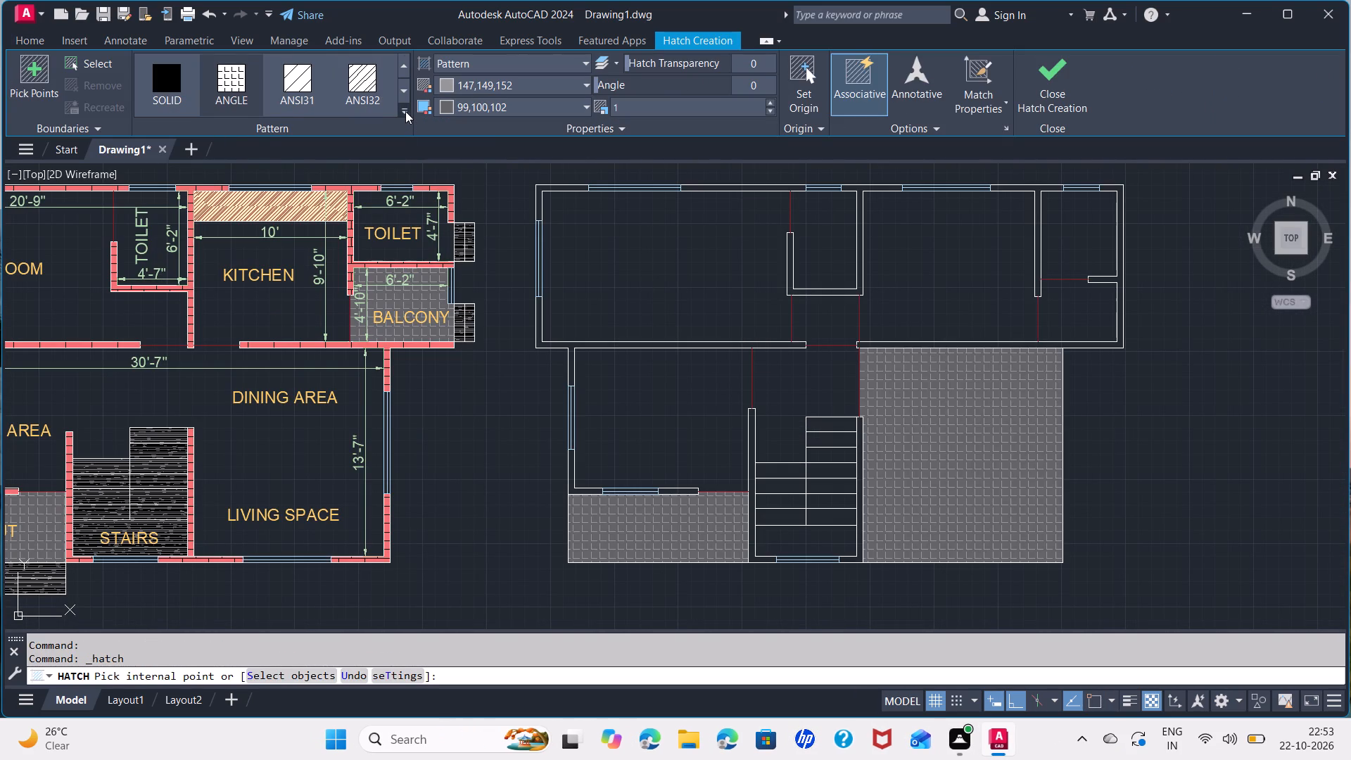
click(303, 265)
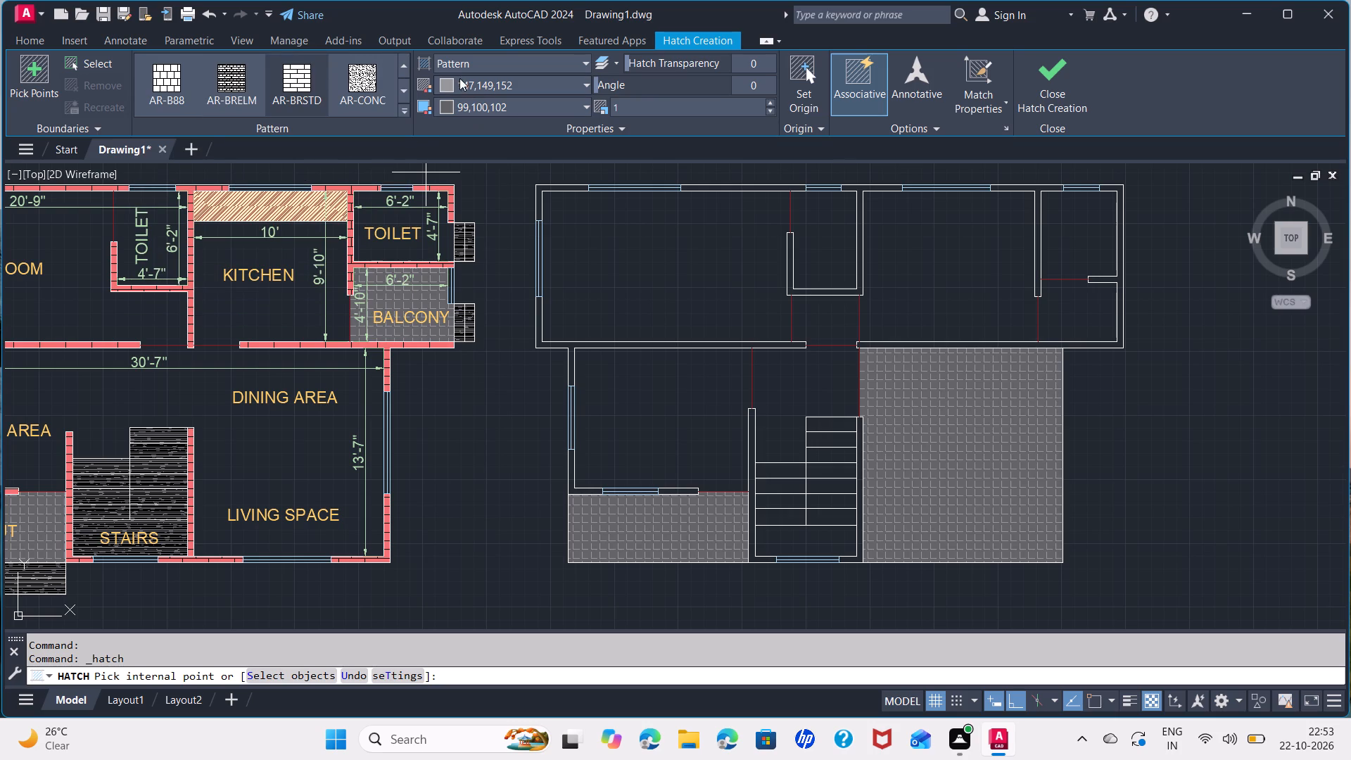
click(440, 80)
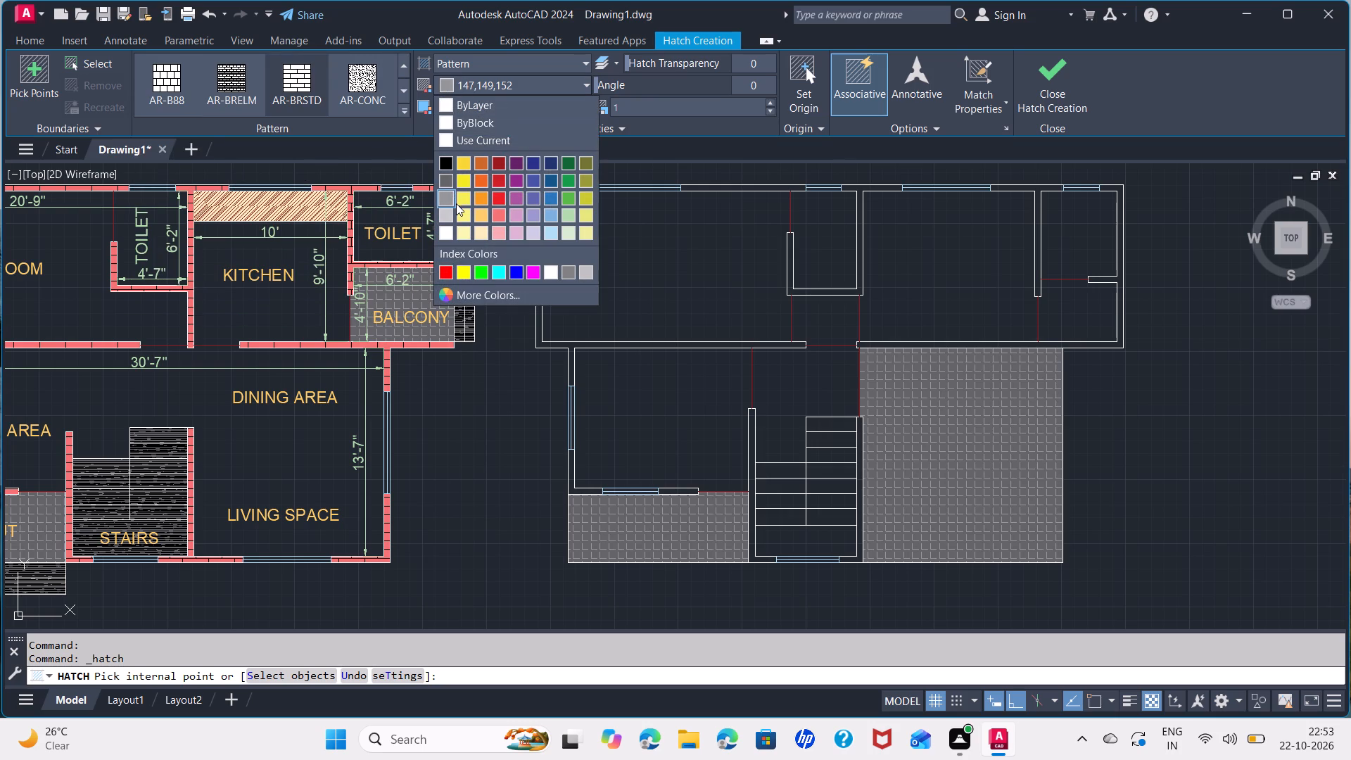
click(447, 158)
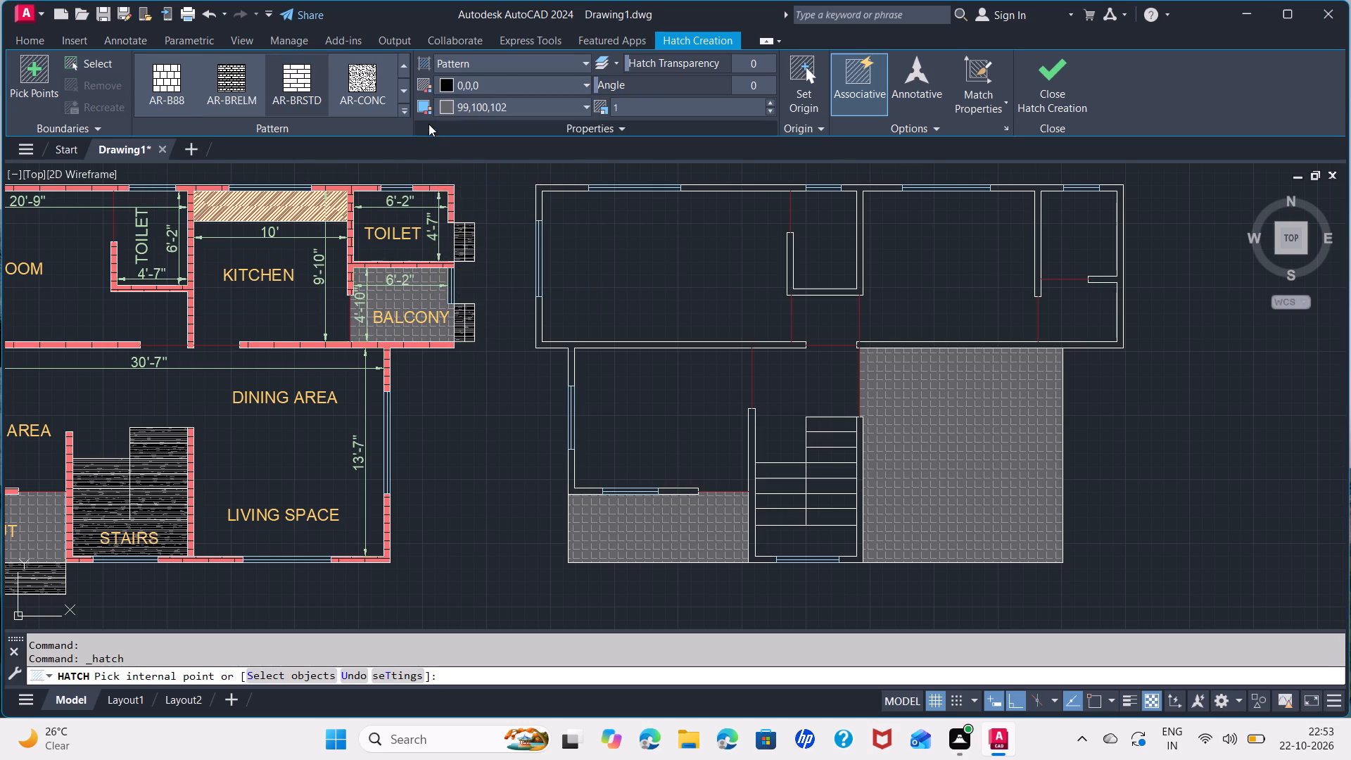
click(452, 103)
click(495, 198)
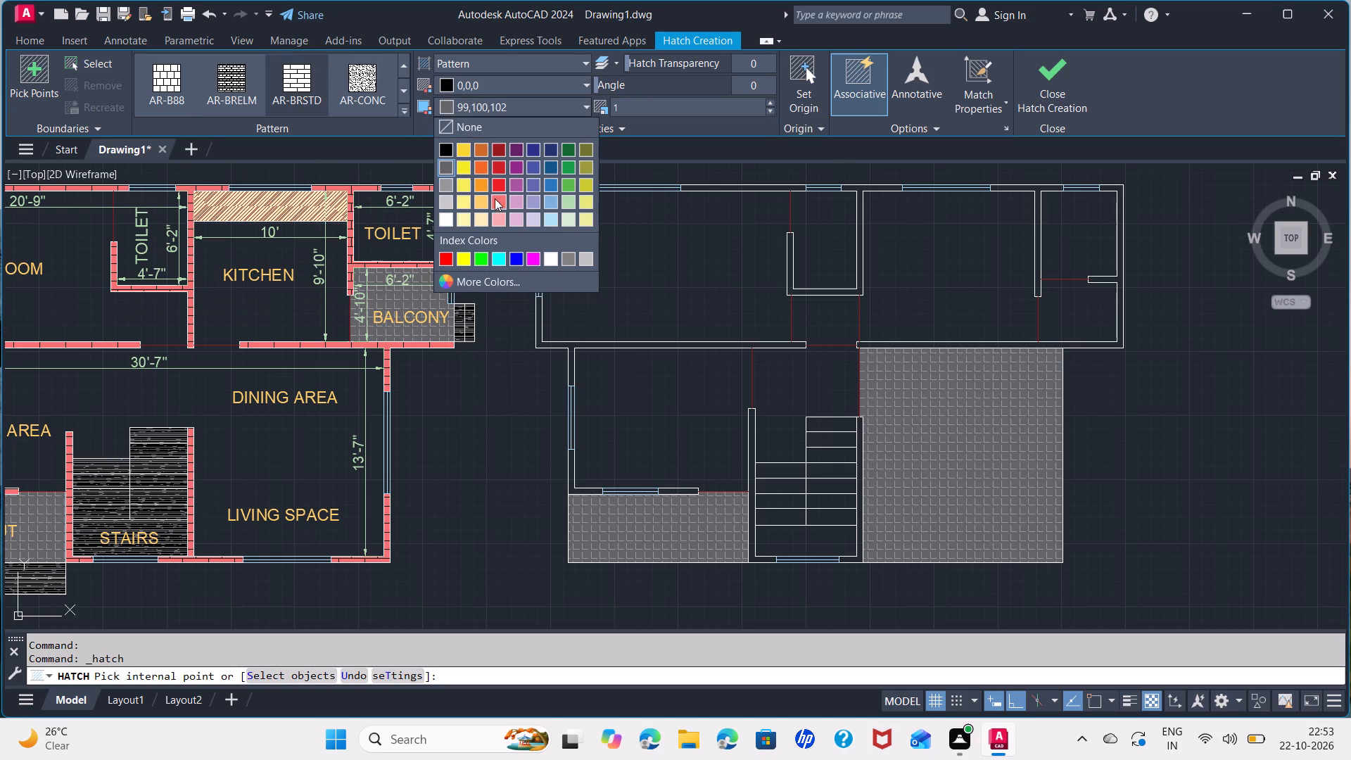
scroll(718, 188, up, 1)
click(719, 186)
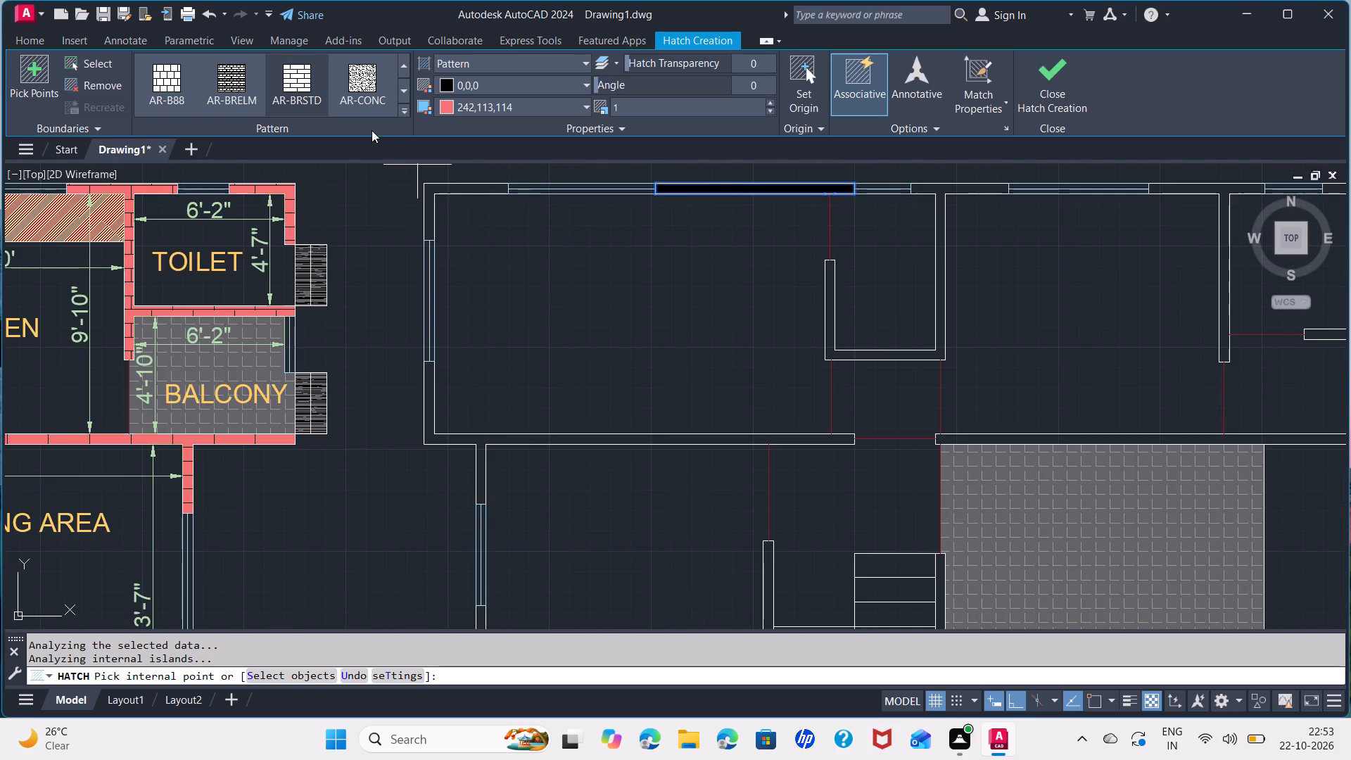
click(301, 83)
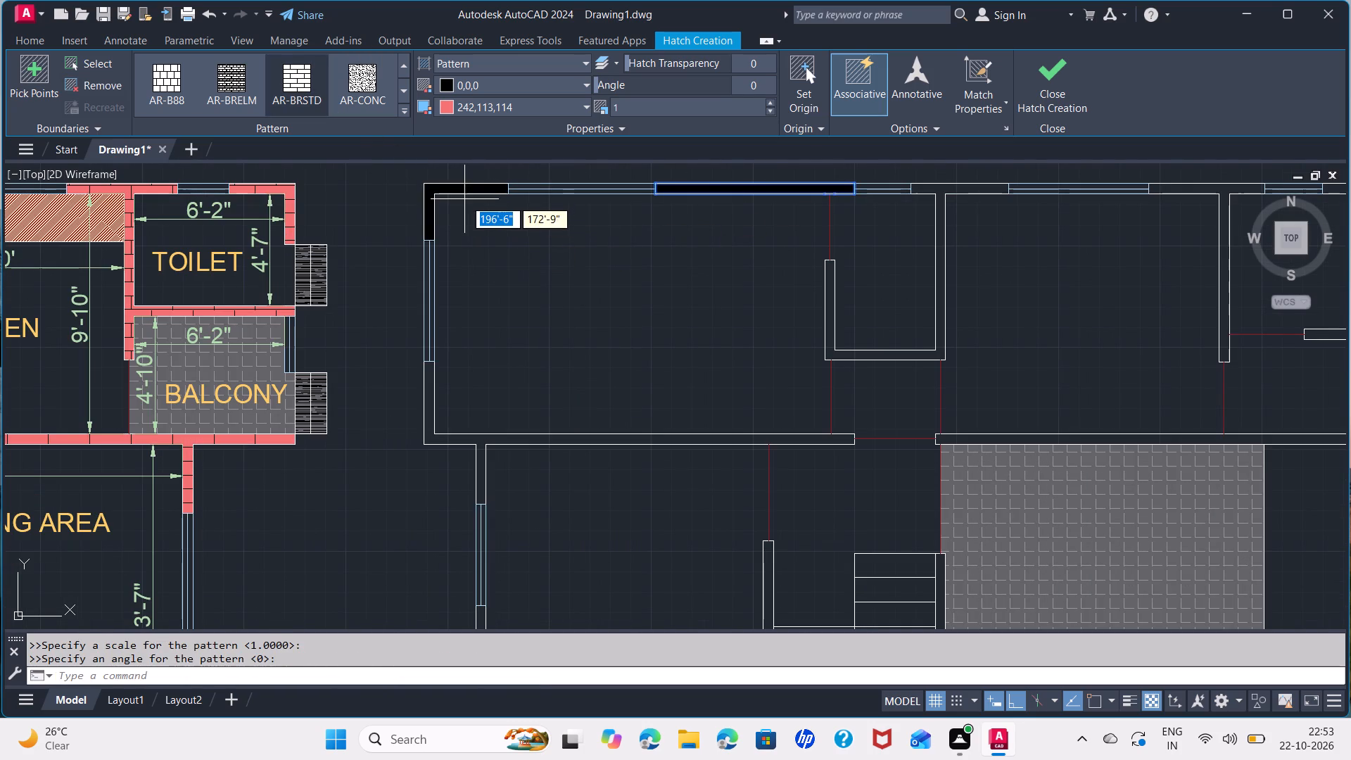
click(474, 186)
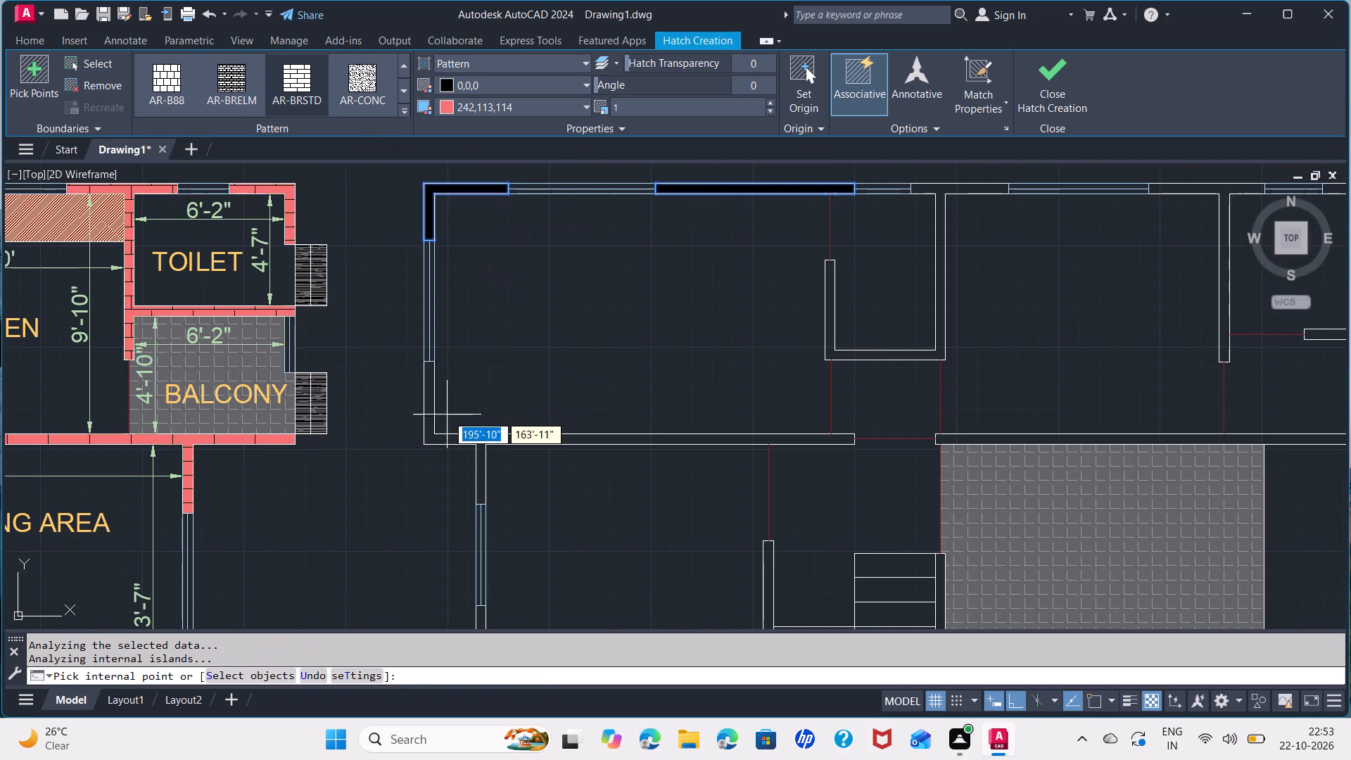
click(439, 440)
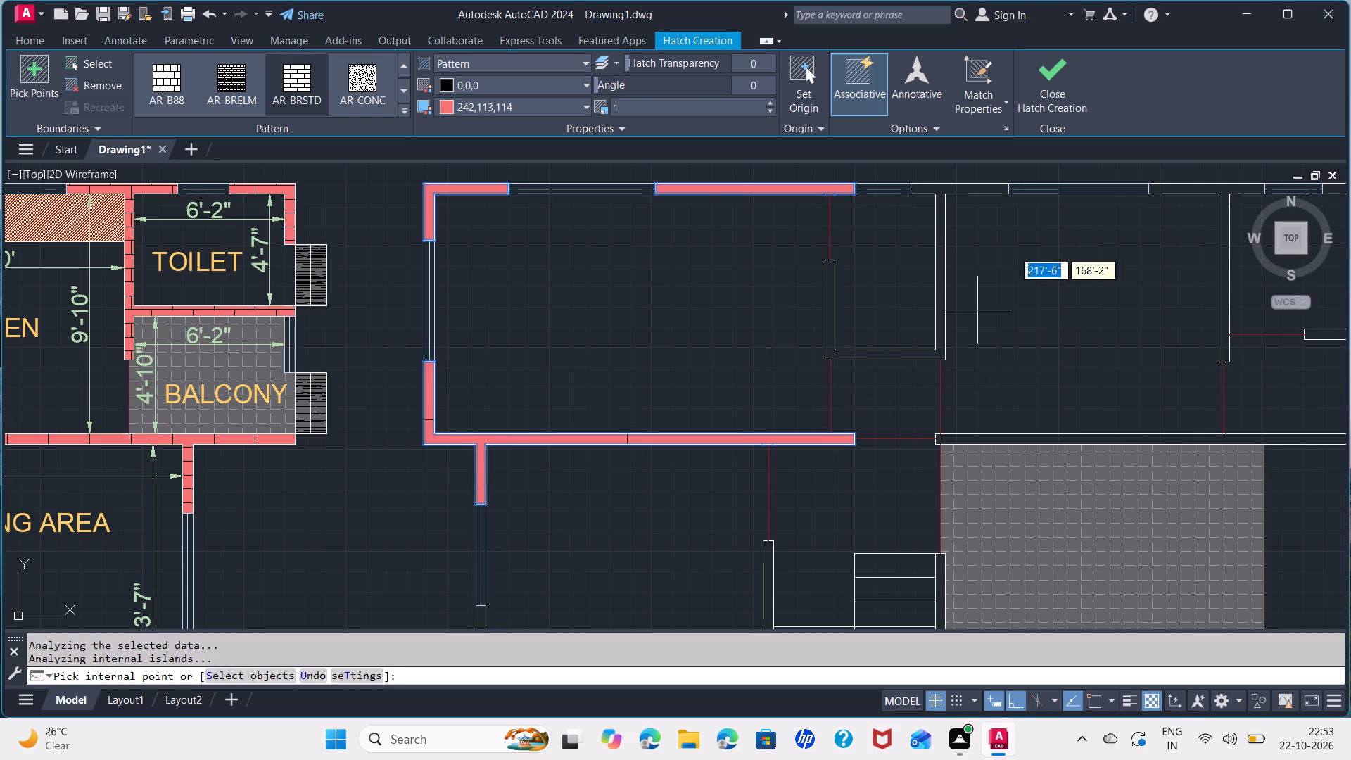
Add the small room's walls, the upper partitions and the upper eastern outer walls to the AR-BRSTD hatch.
click(994, 188)
middle_drag(1077, 384, 918, 375)
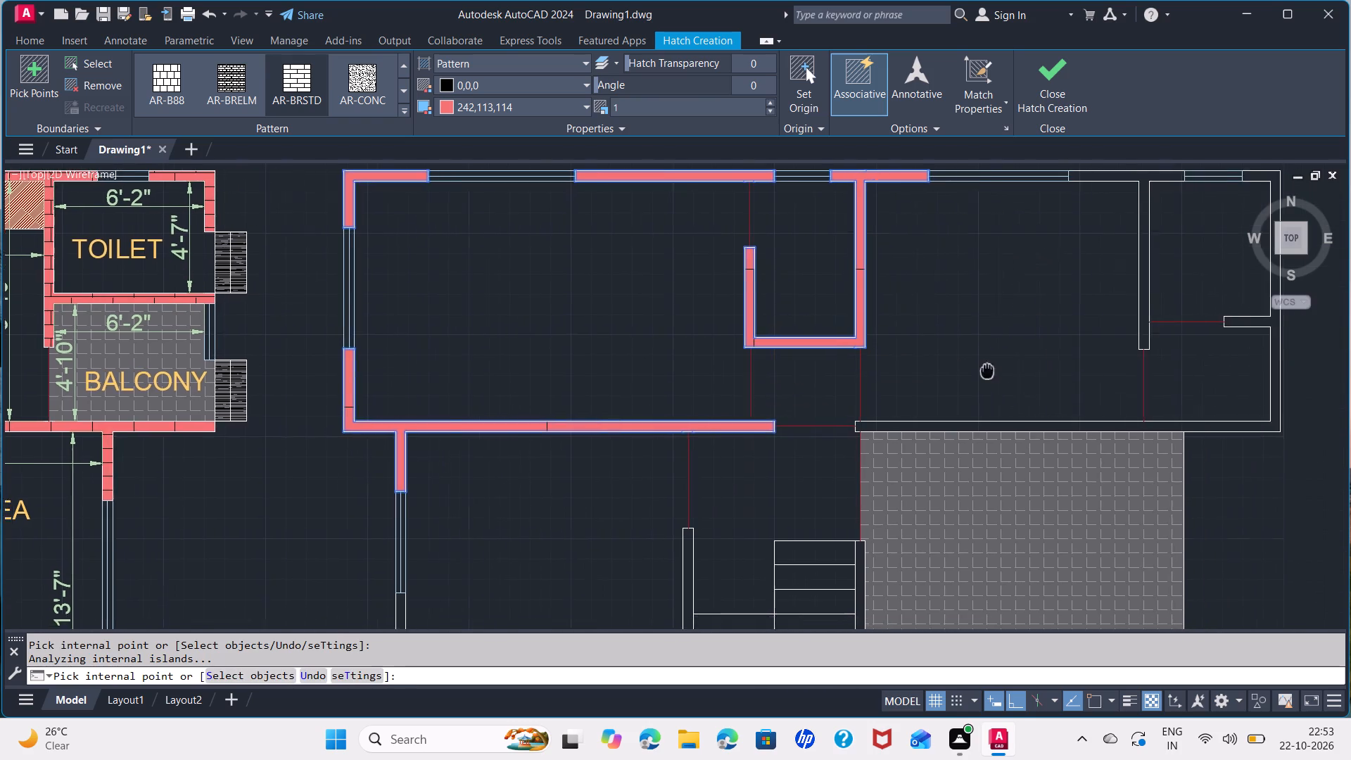
middle_drag(918, 375, 795, 450)
click(928, 254)
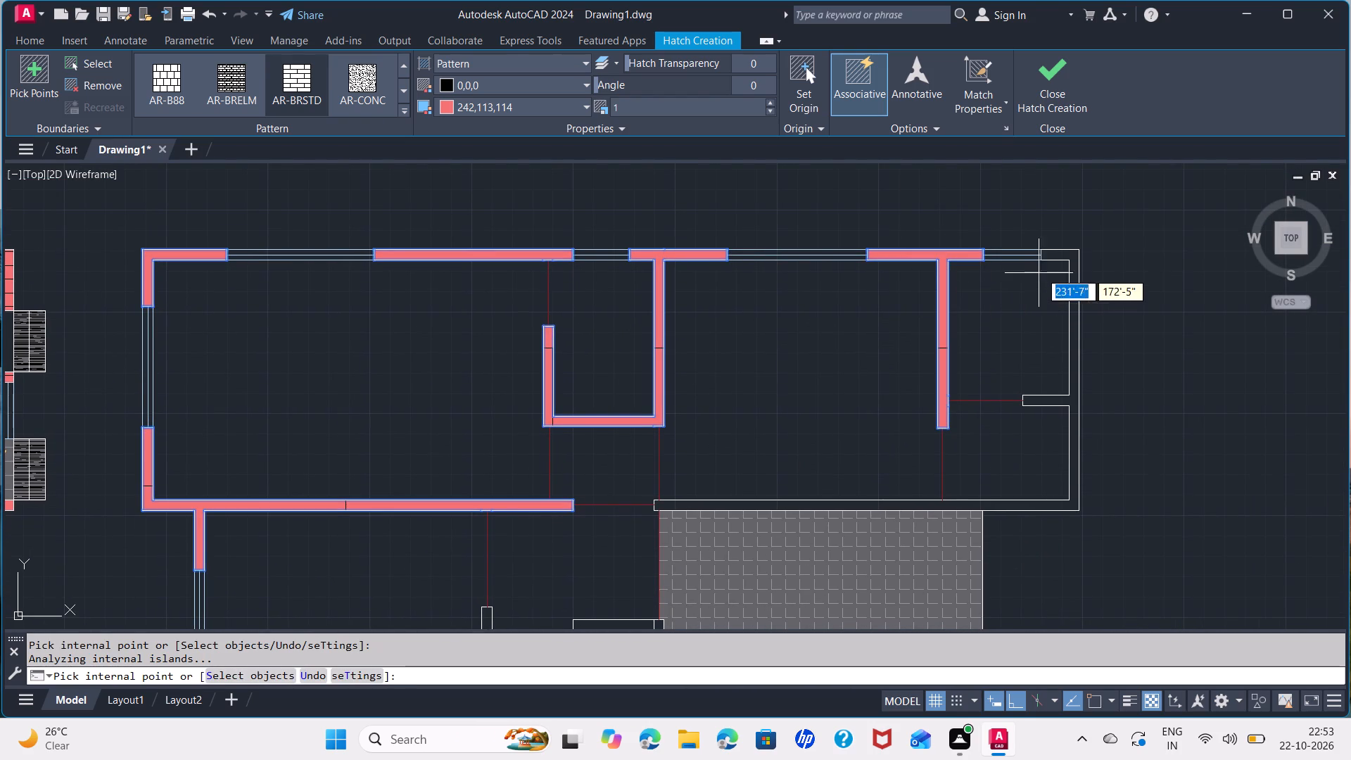
click(1070, 253)
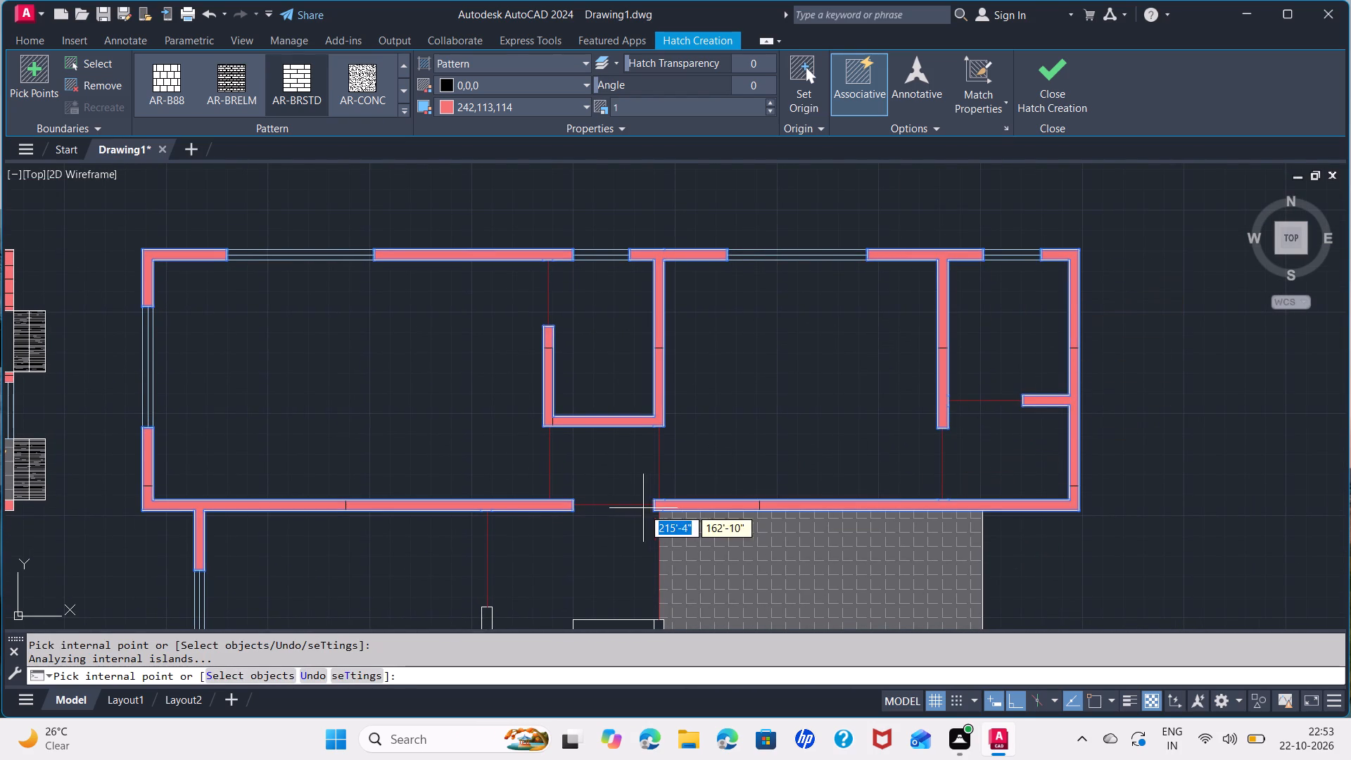
Add the lower western room's remaining walls, the sit-out wall and the stair walls to the AR-BRSTD hatch.
middle_drag(643, 508, 1060, 221)
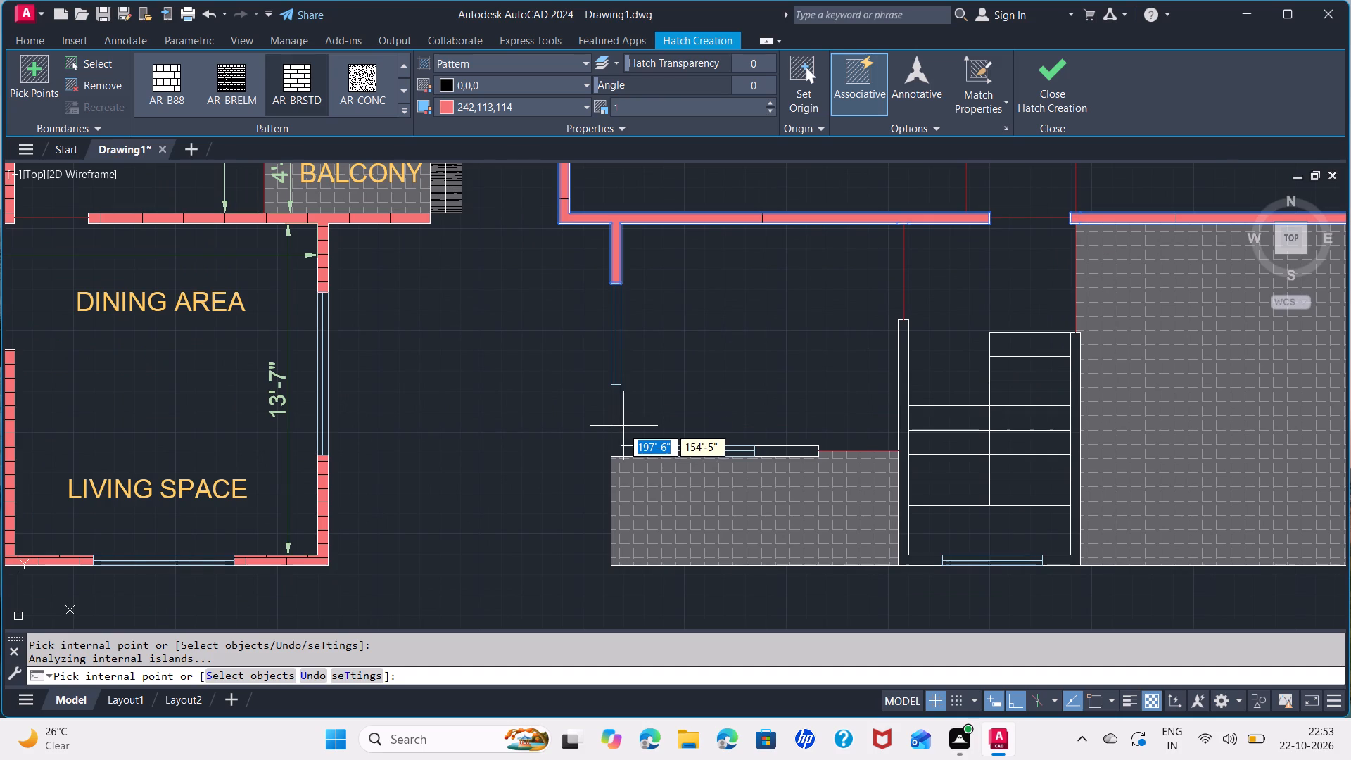
click(617, 430)
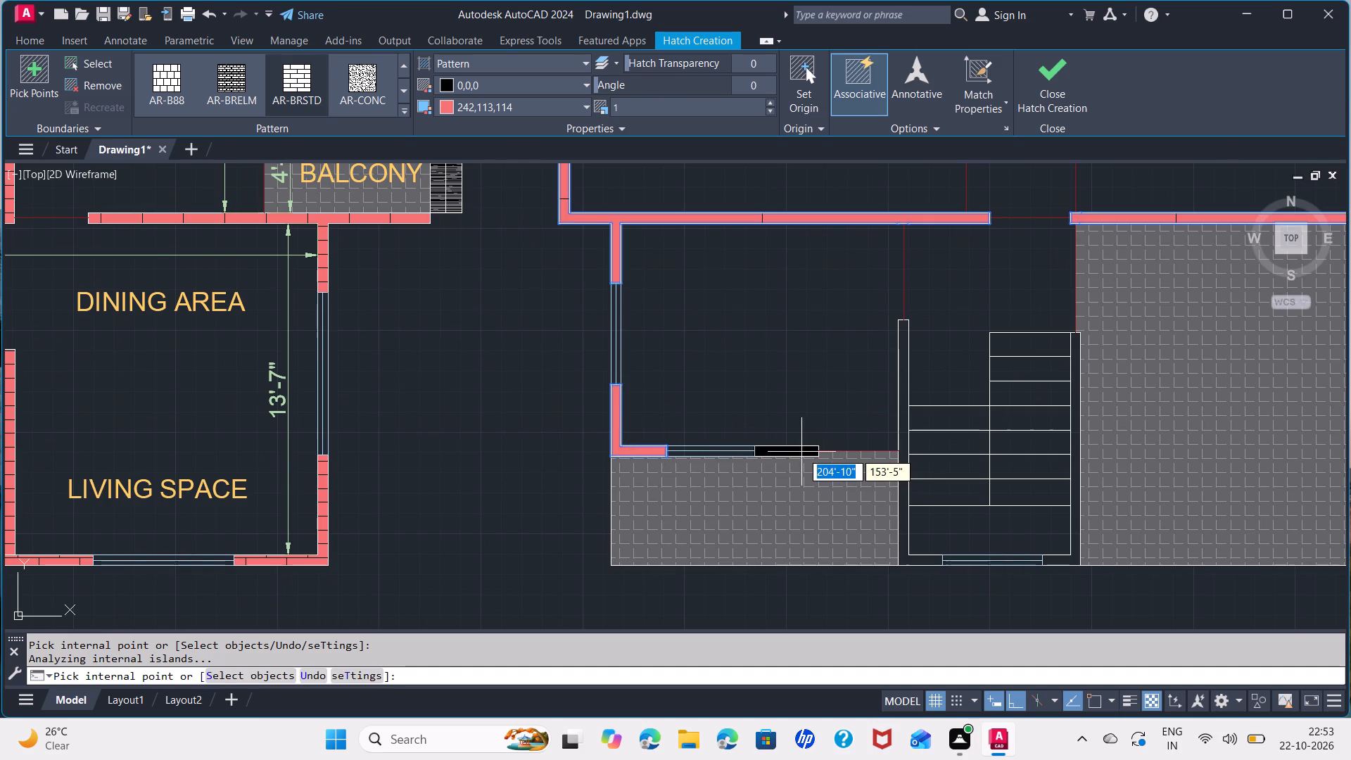
click(801, 450)
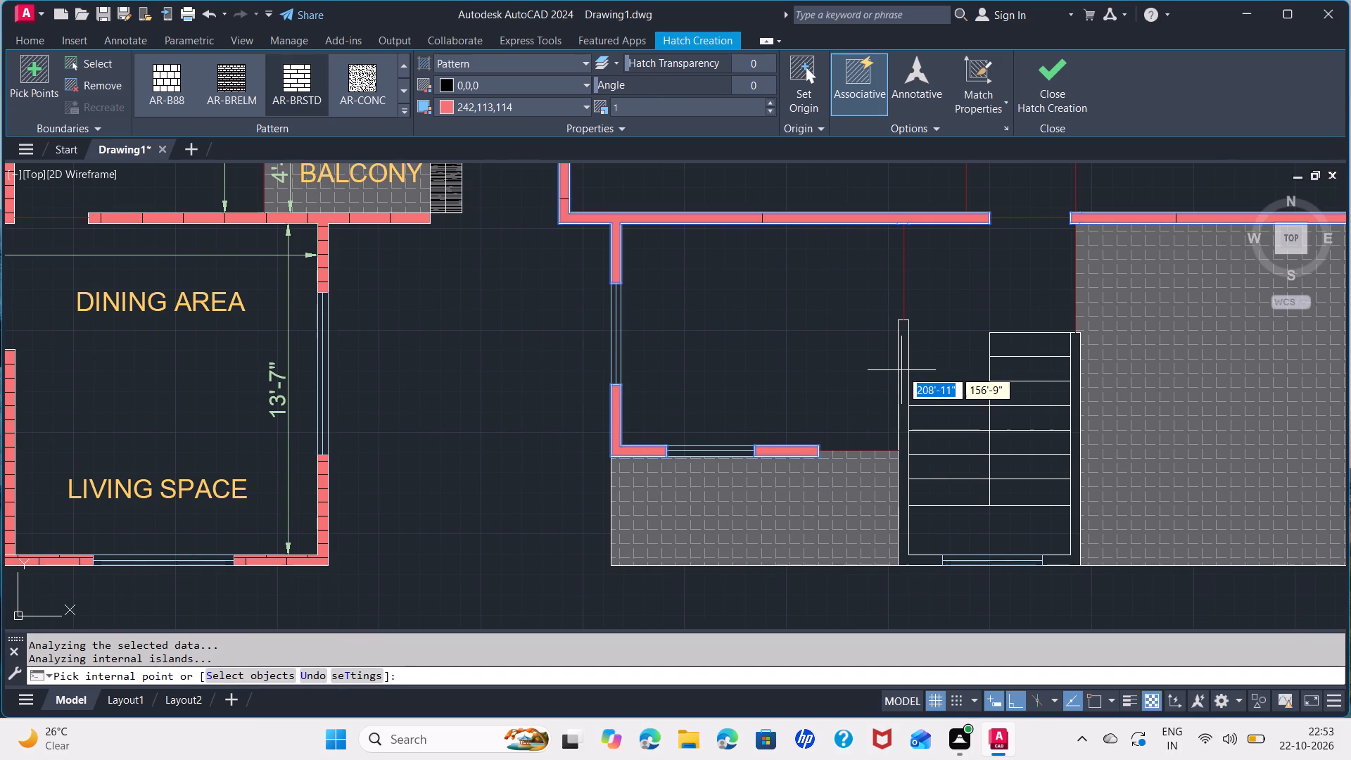
click(901, 369)
click(1055, 559)
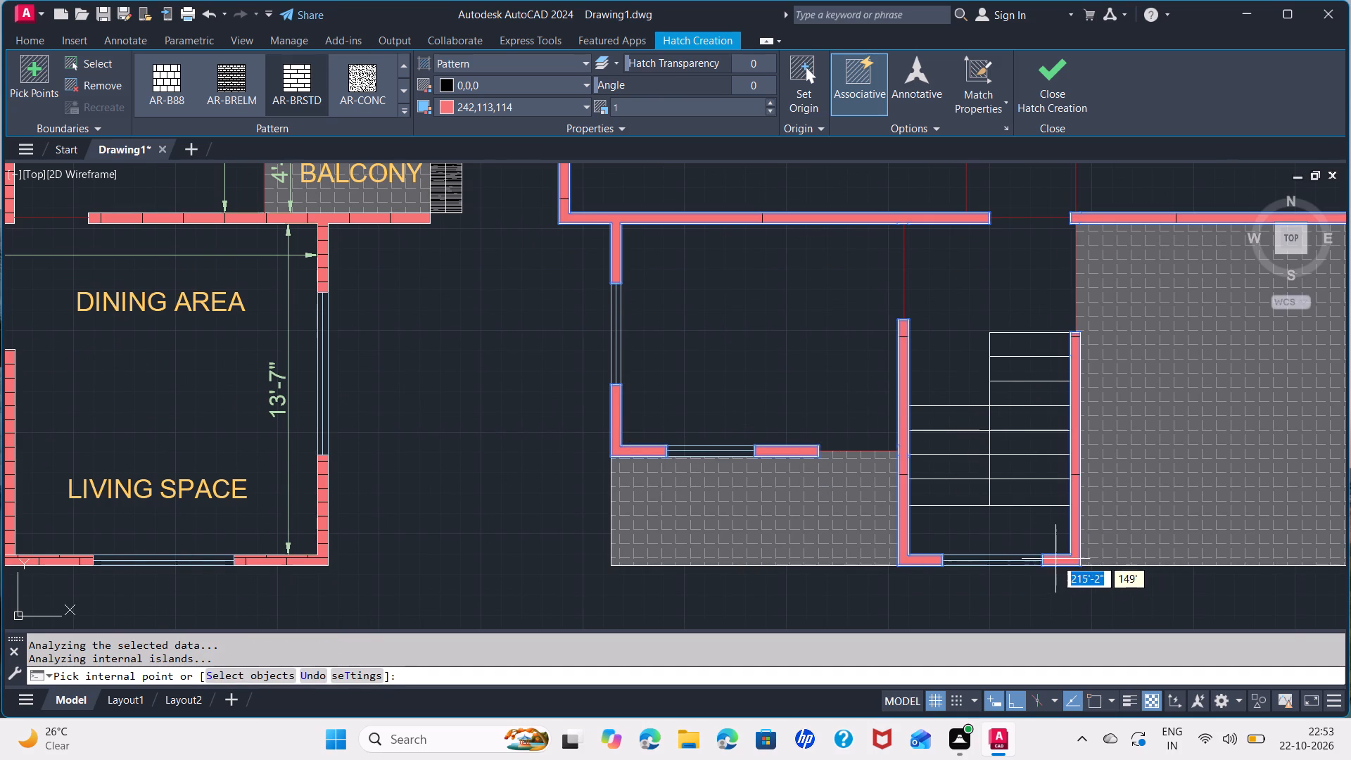
Set the second plan's wall hatch scale to 0.1.
click(666, 102)
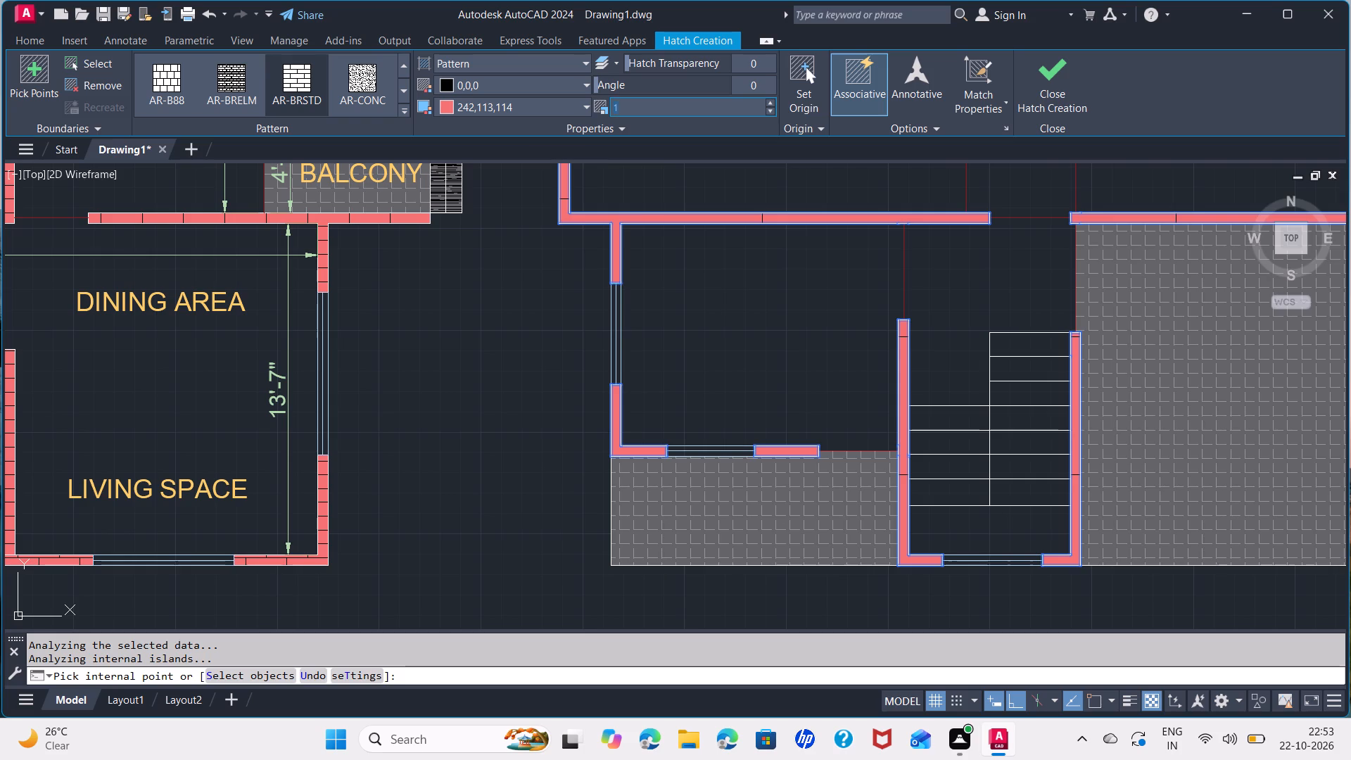
text(0.1)
key(Return)
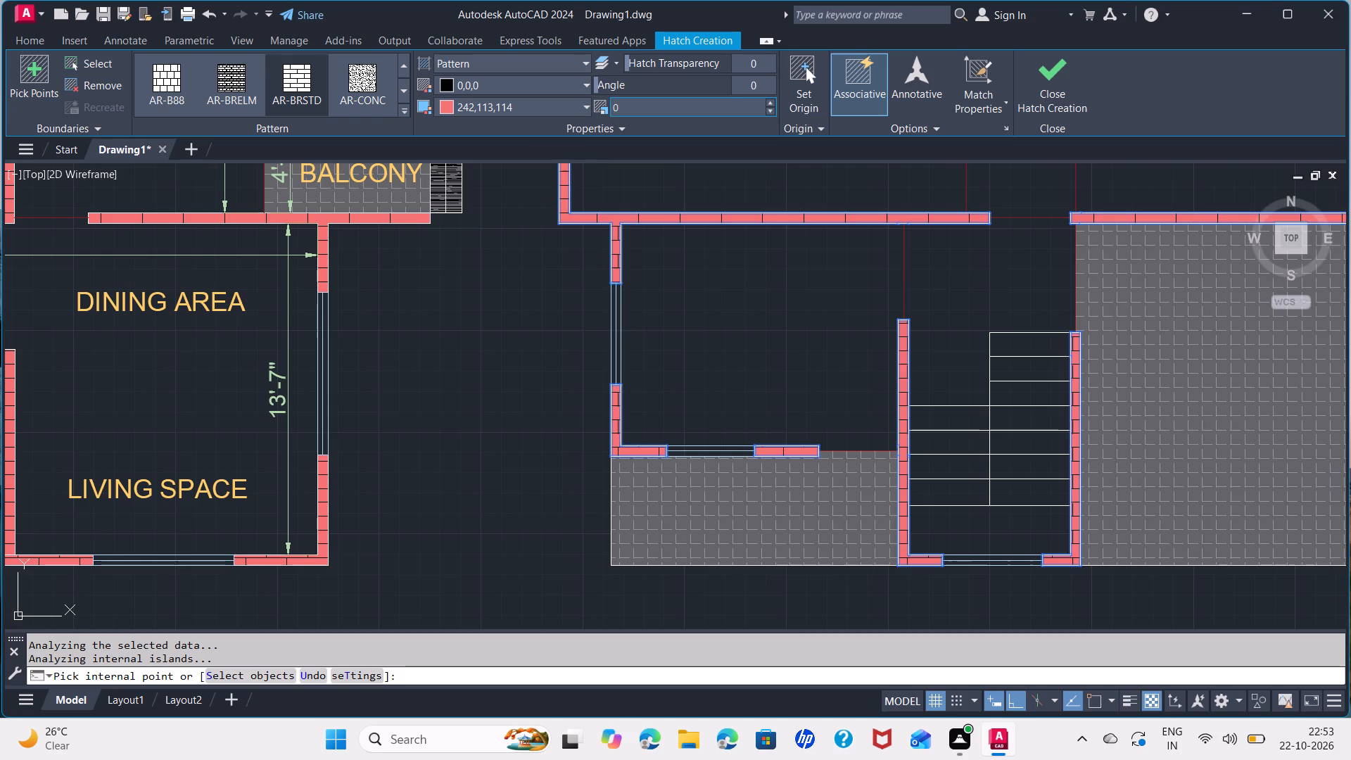
key(Escape)
Hatch the top tread of the second plan's western stair flight with AR-RROOF, colour 0,0,0 and background 99,100,102.
scroll(502, 325, down, 1)
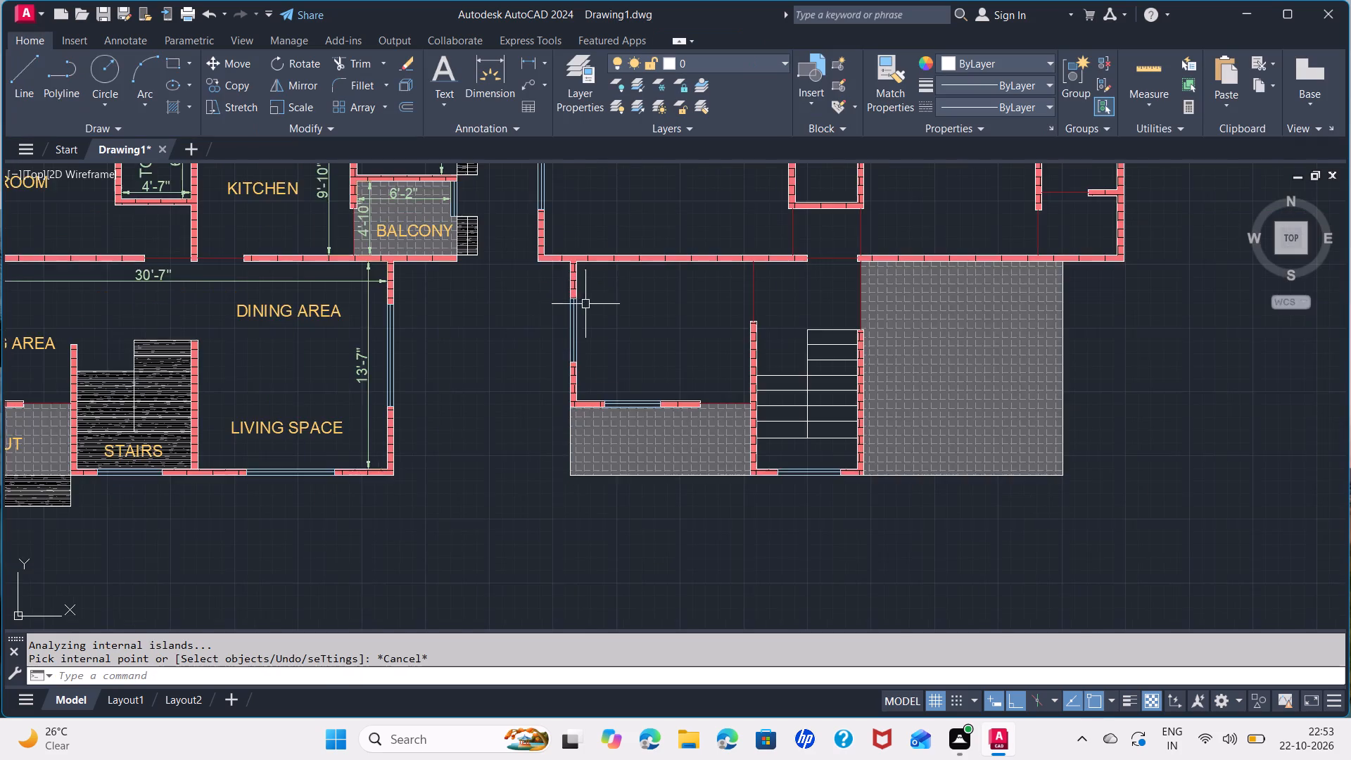
middle_drag(598, 349, 588, 519)
middle_drag(890, 397, 872, 388)
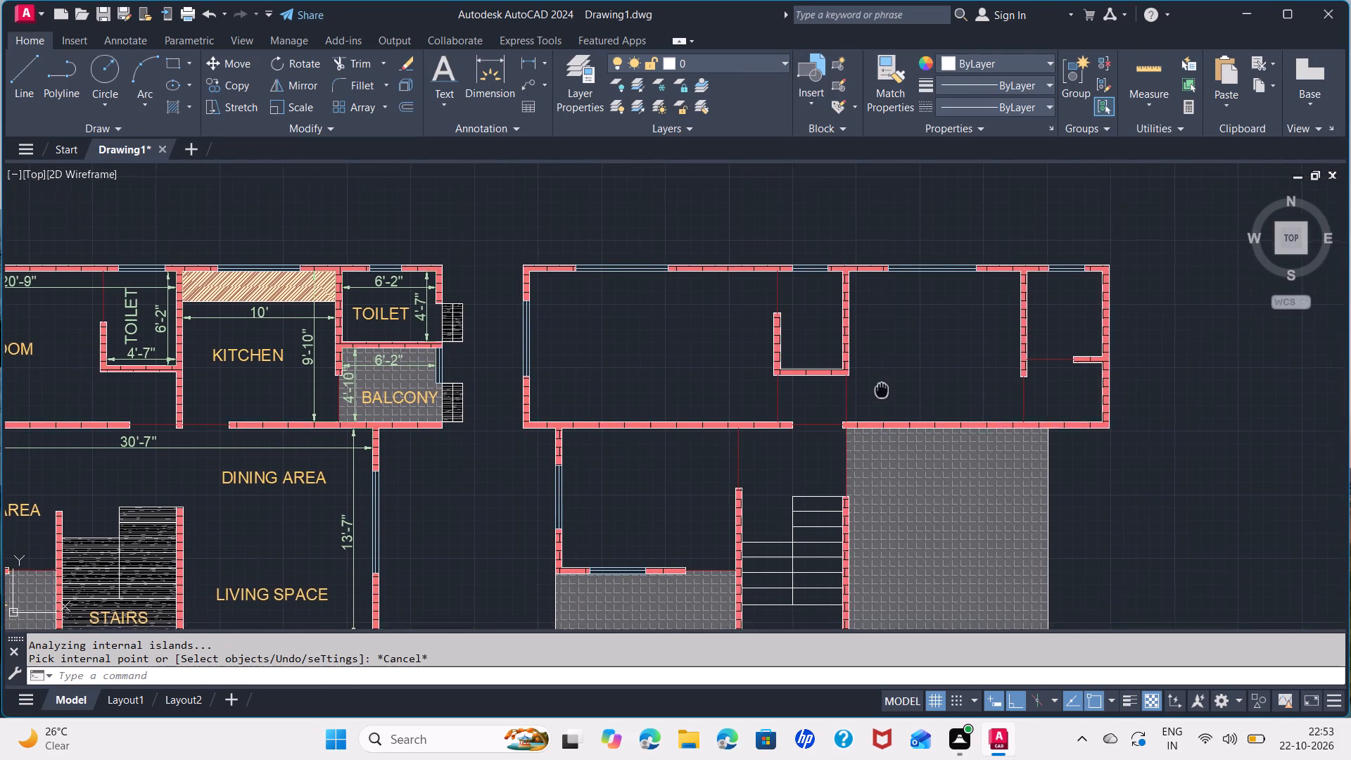
middle_drag(872, 388, 786, 298)
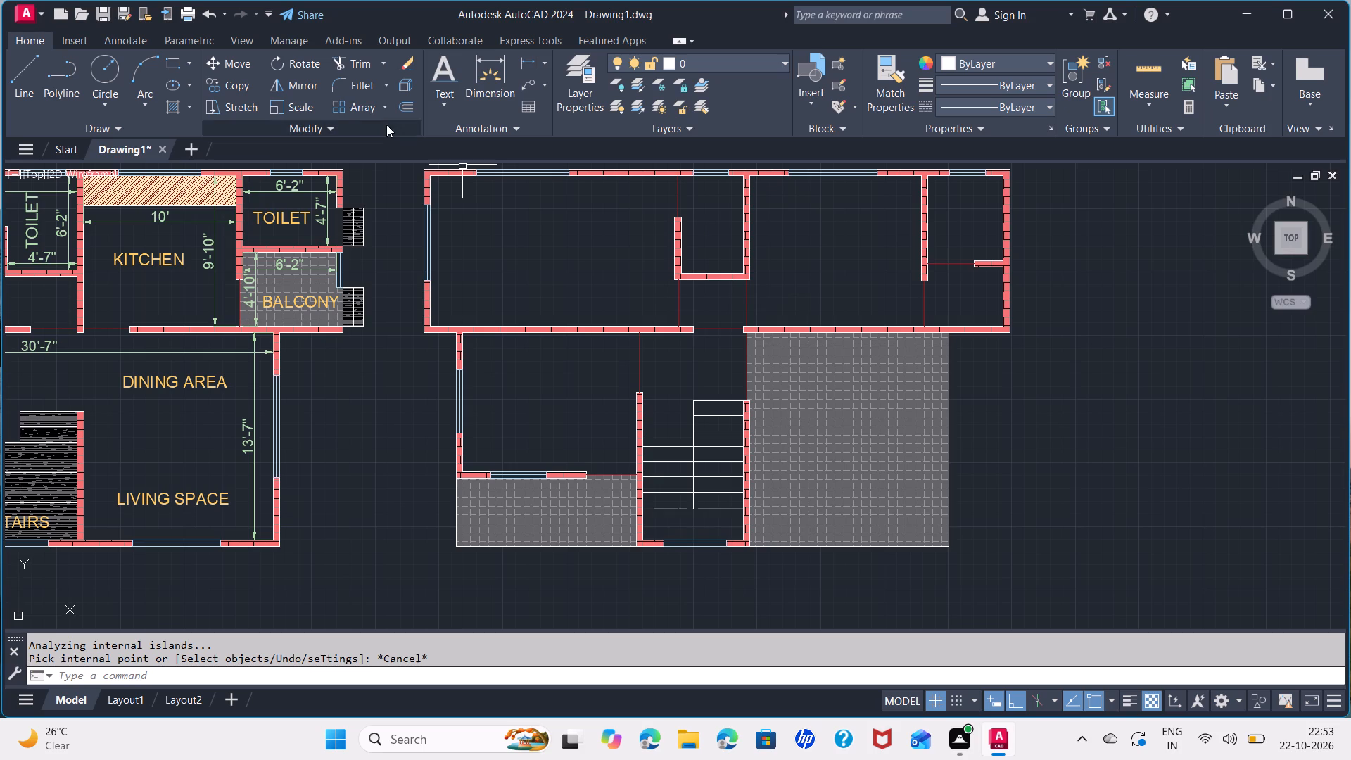
click(189, 110)
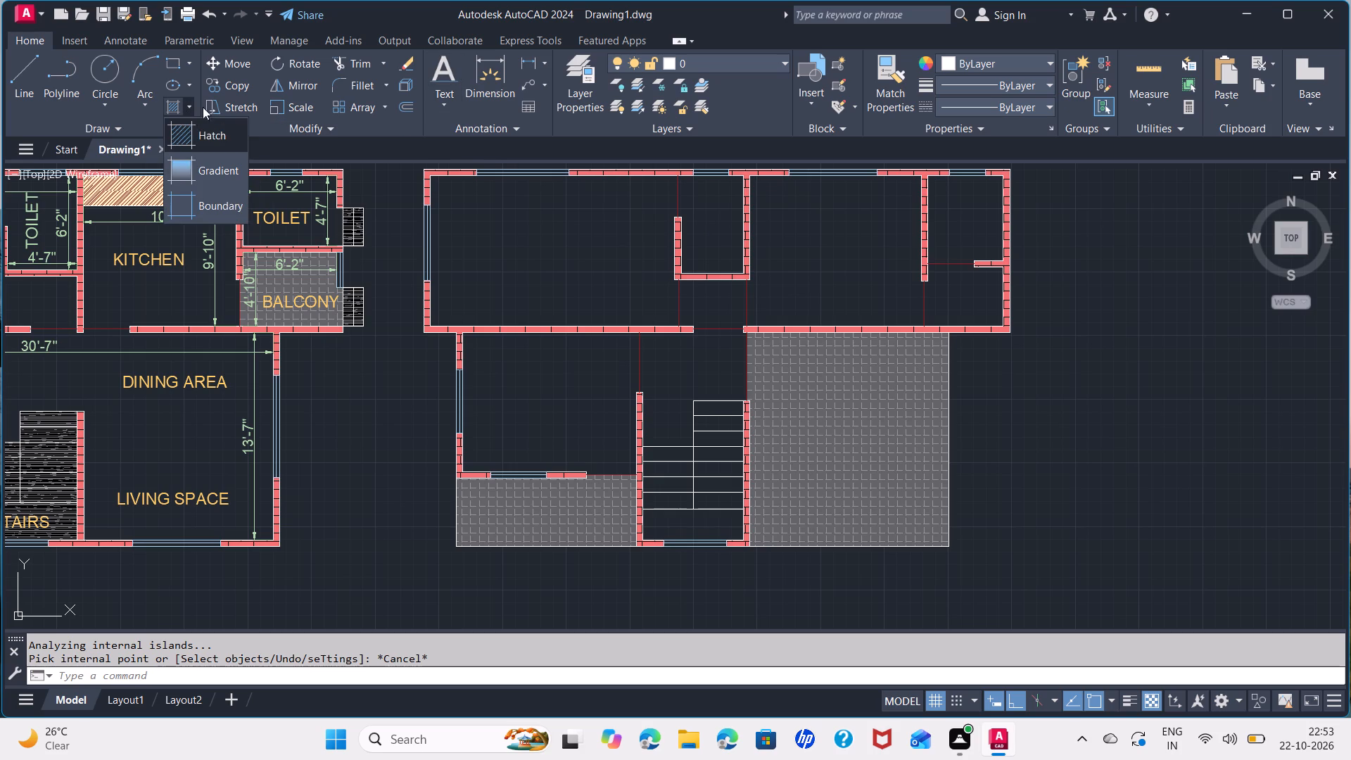
click(181, 134)
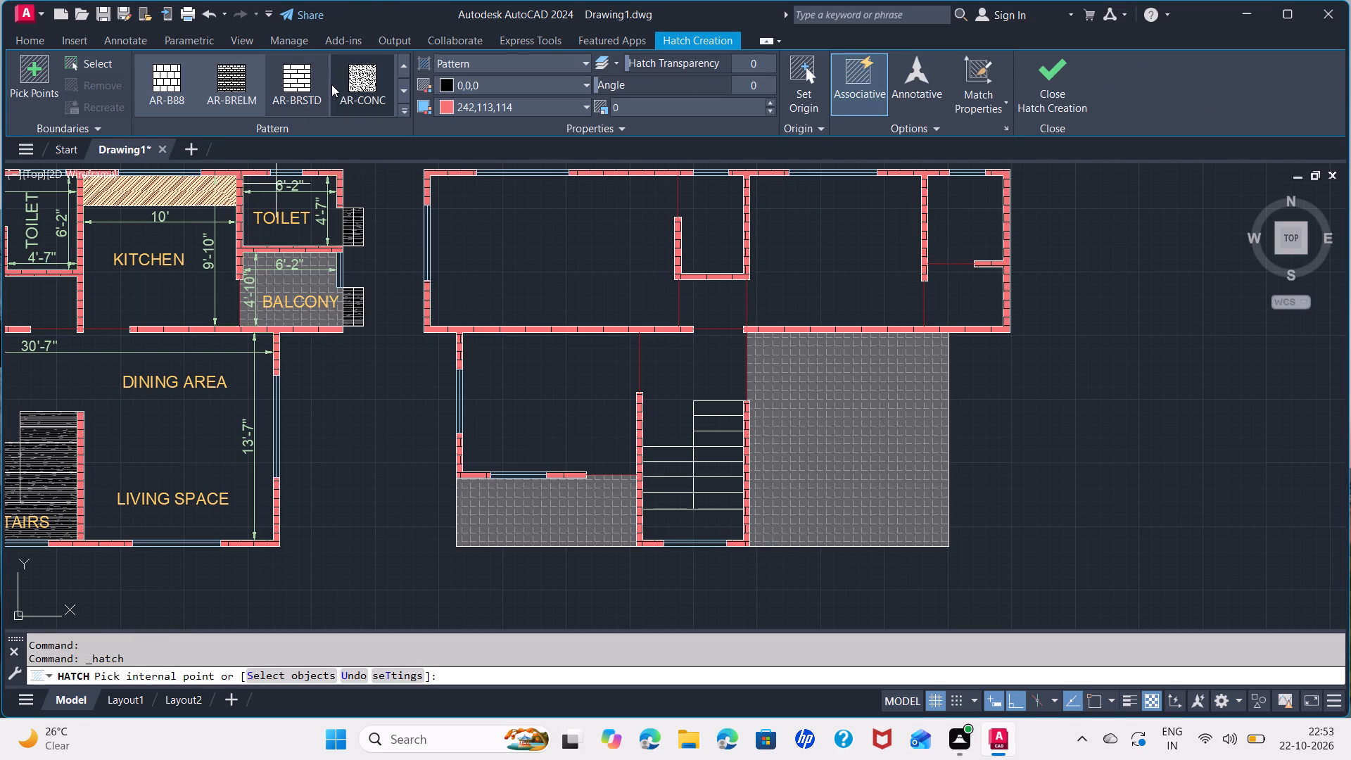
scroll(331, 84, up, 2)
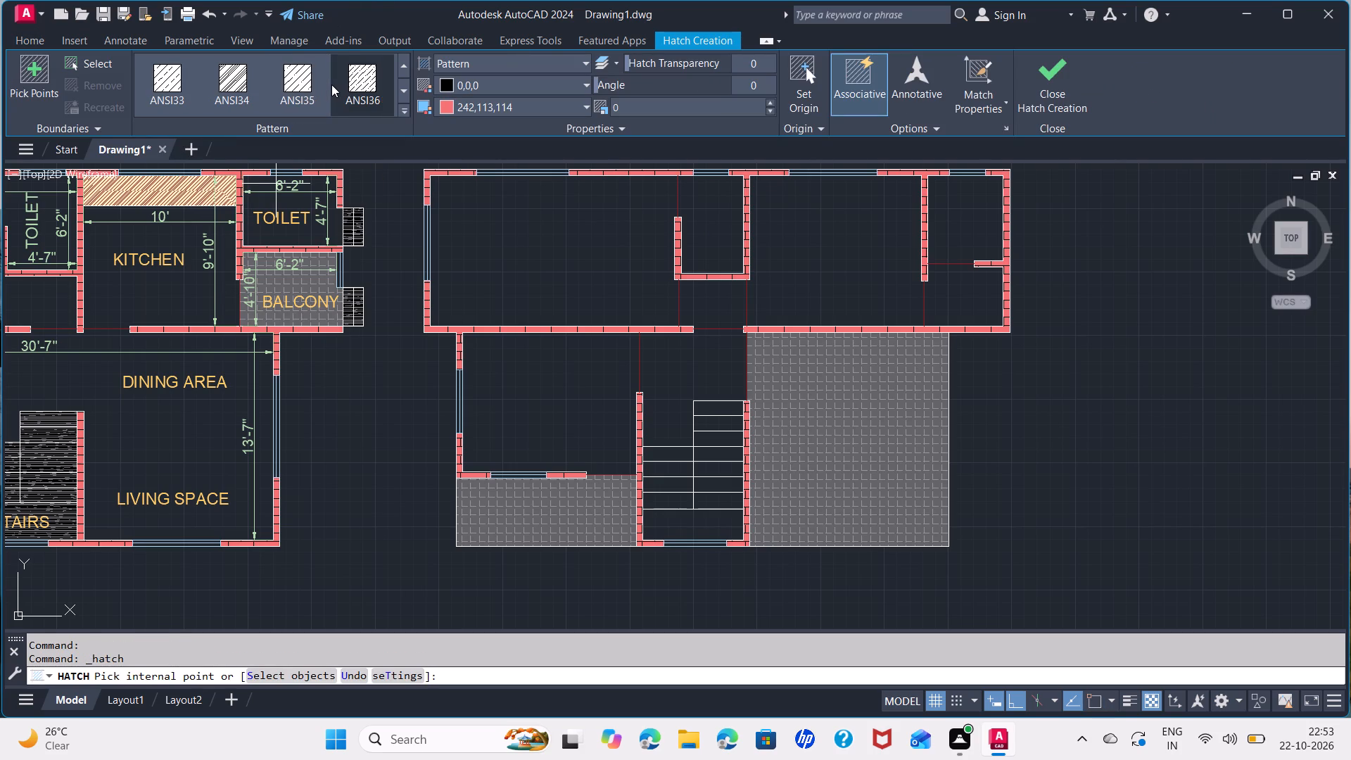
scroll(331, 84, up, 1)
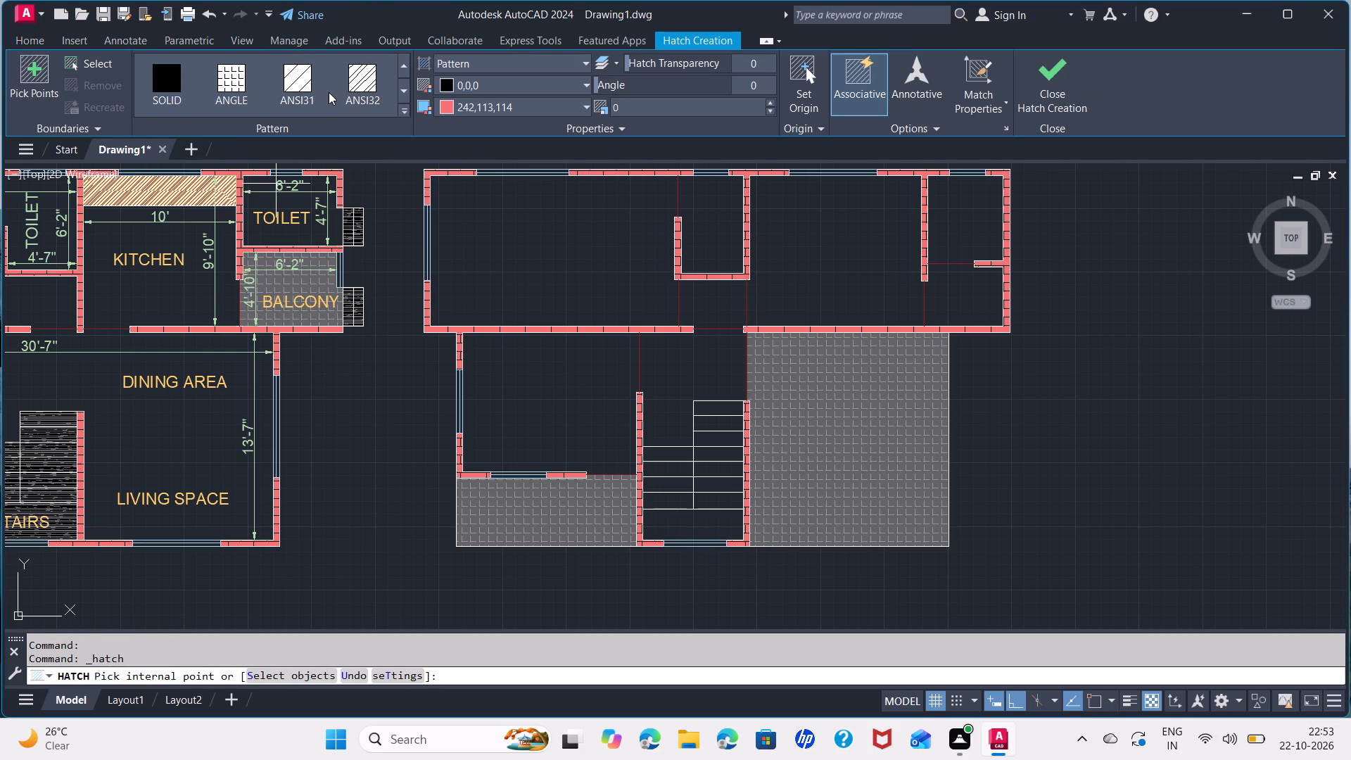
scroll(329, 92, up, 1)
scroll(329, 92, down, 3)
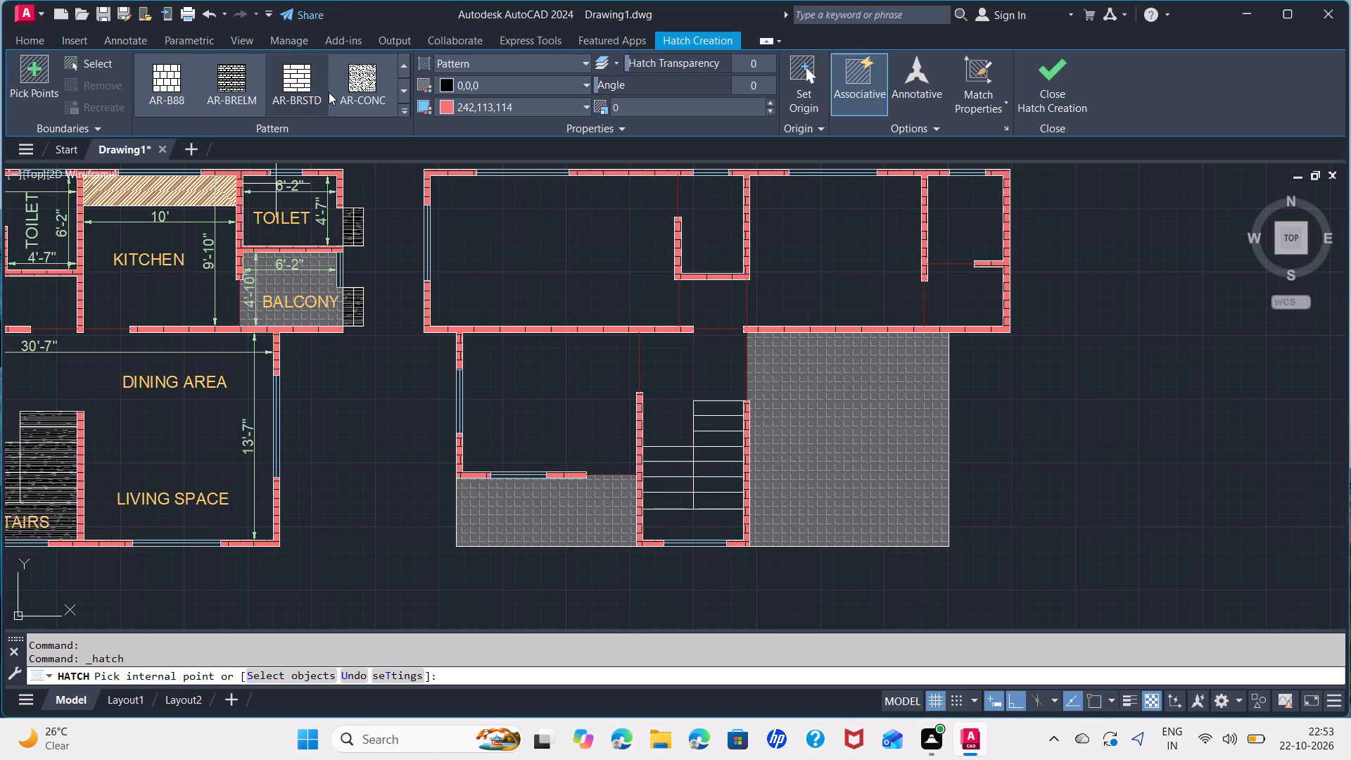
scroll(329, 92, down, 1)
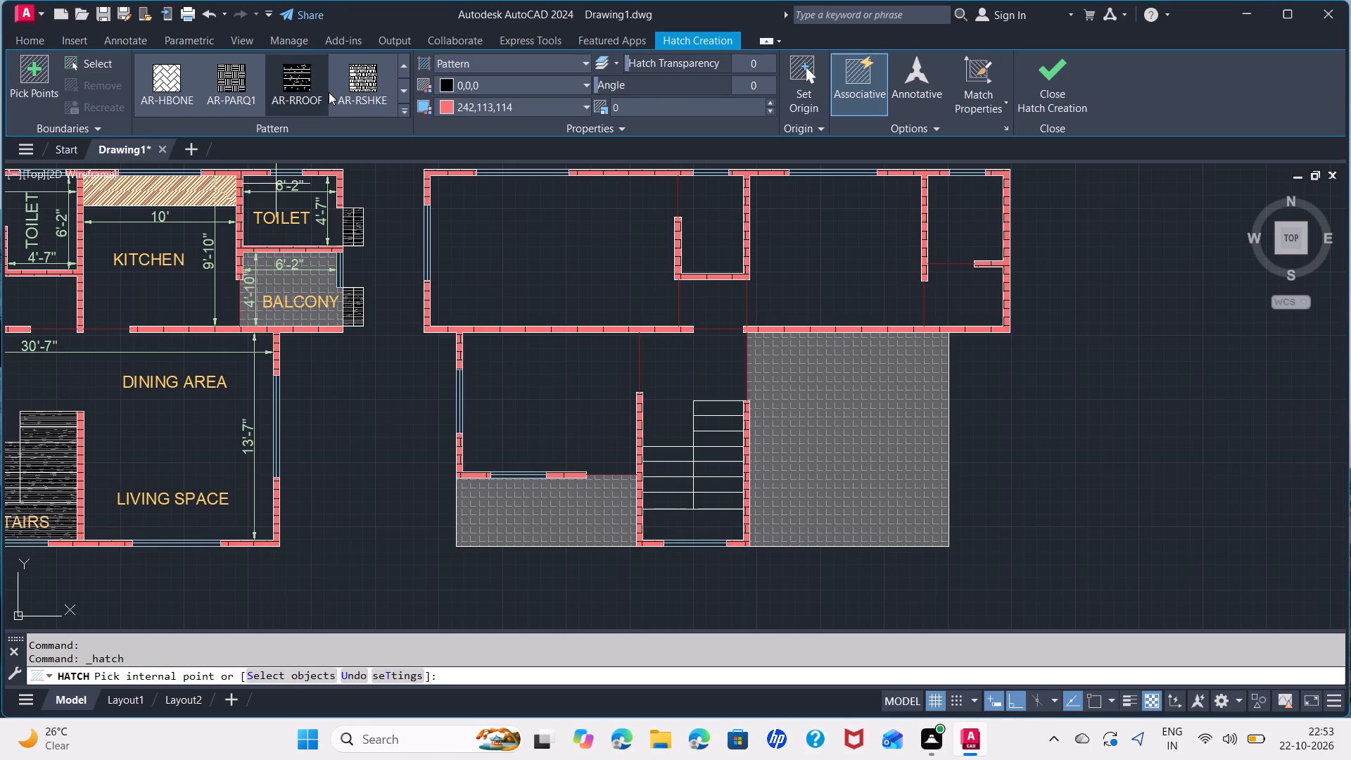
click(288, 72)
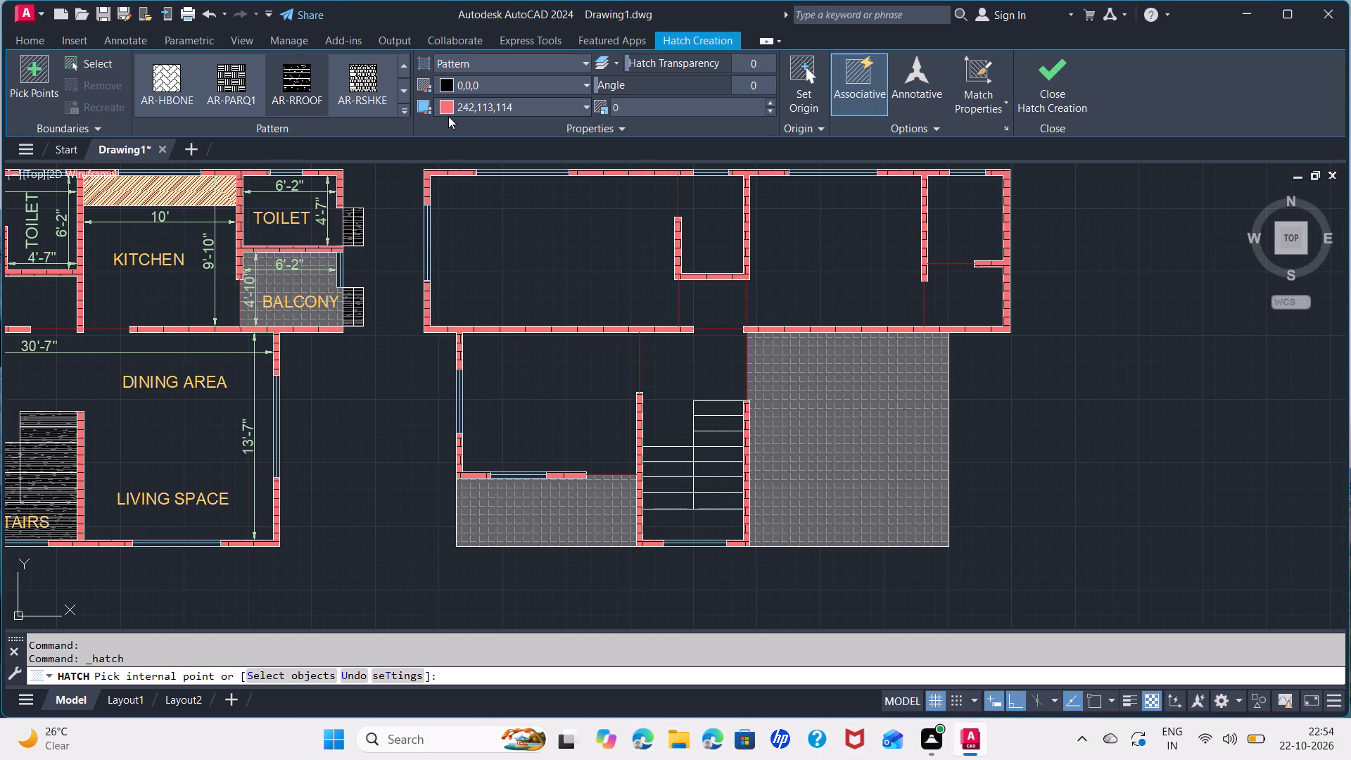
click(449, 109)
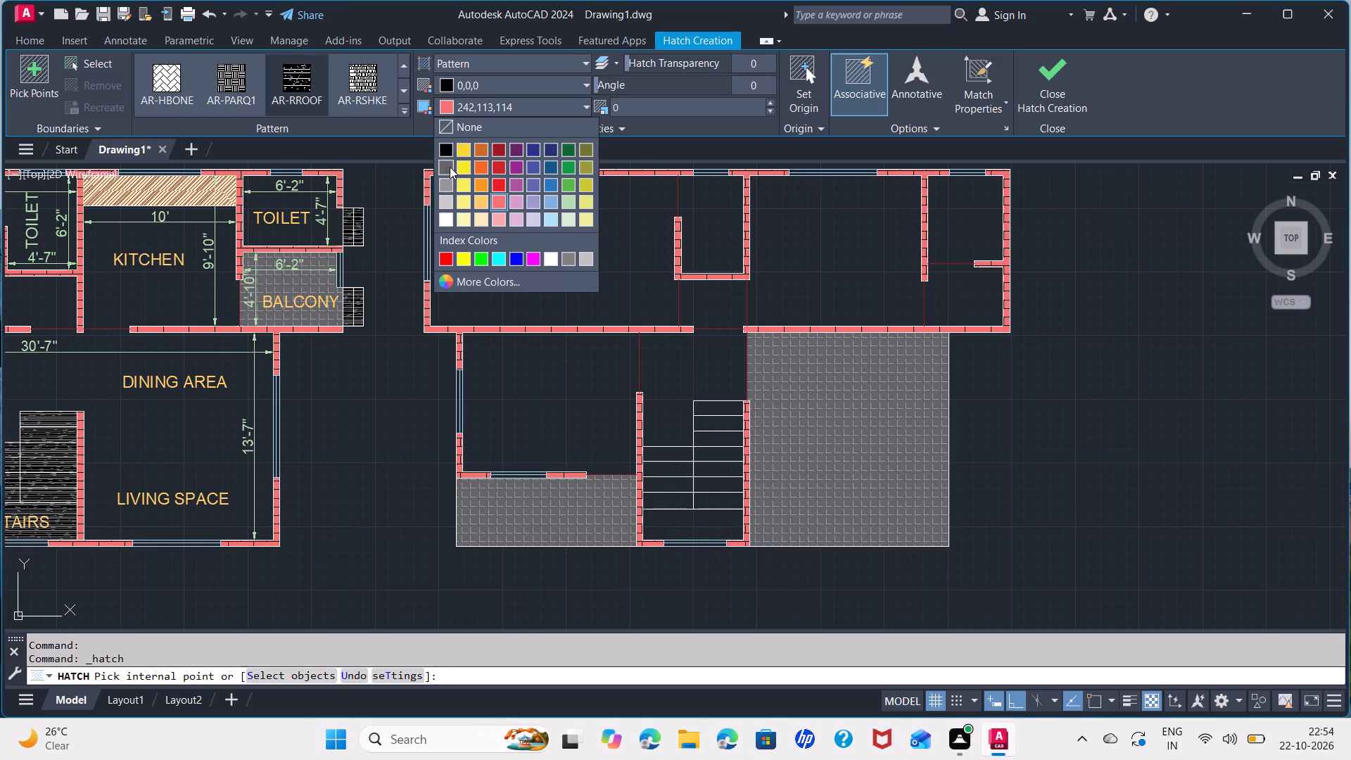
click(450, 165)
click(677, 456)
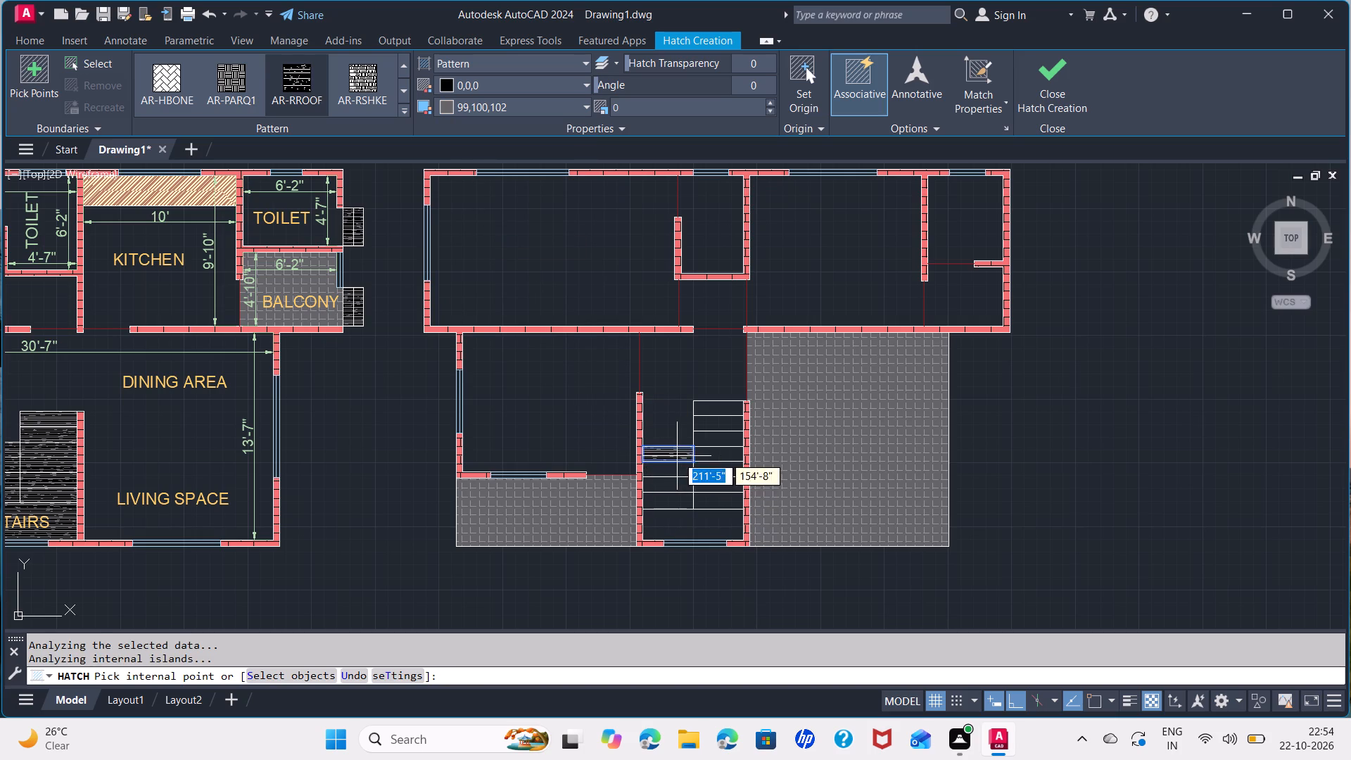
Add the eastern flight's treads, the landing and the western flight's remaining treads to the AR-RROOF stair hatch.
click(732, 409)
click(728, 426)
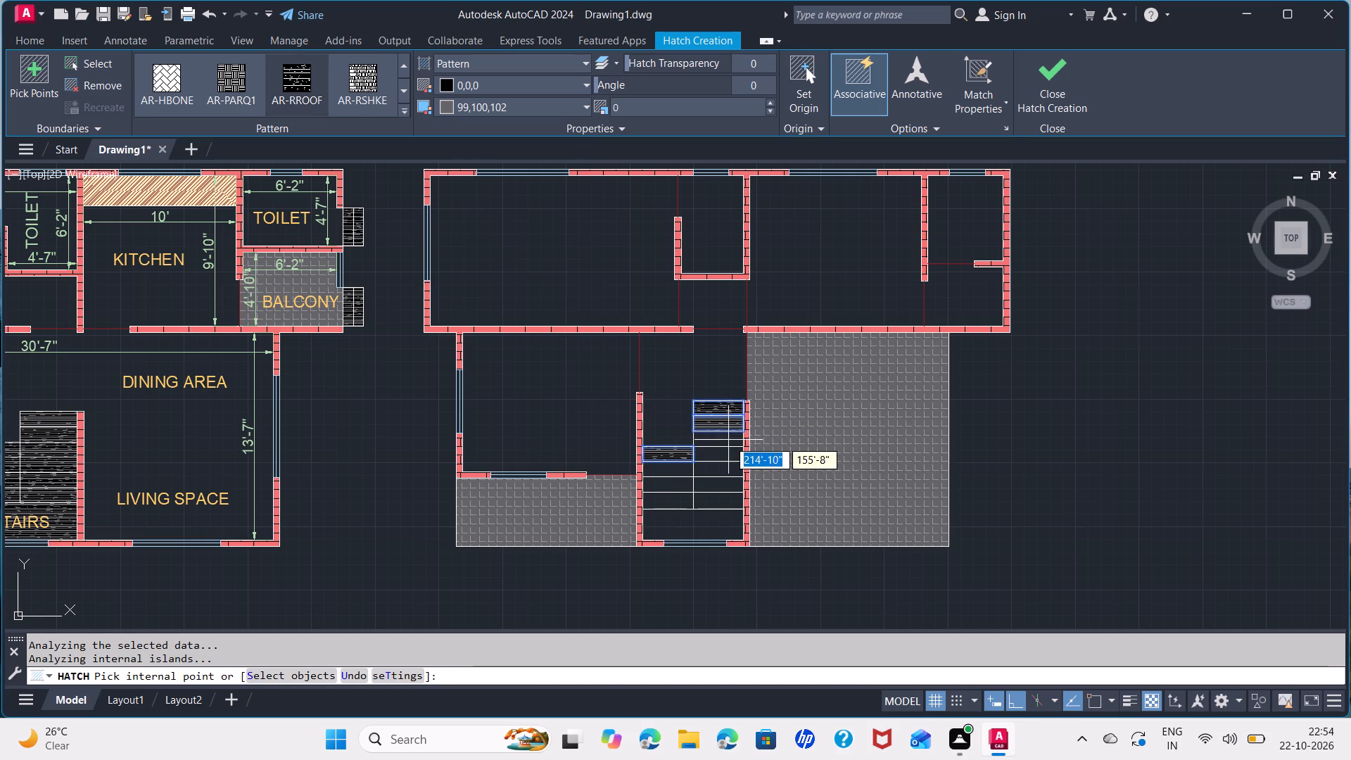
click(728, 440)
click(730, 458)
click(730, 471)
click(730, 489)
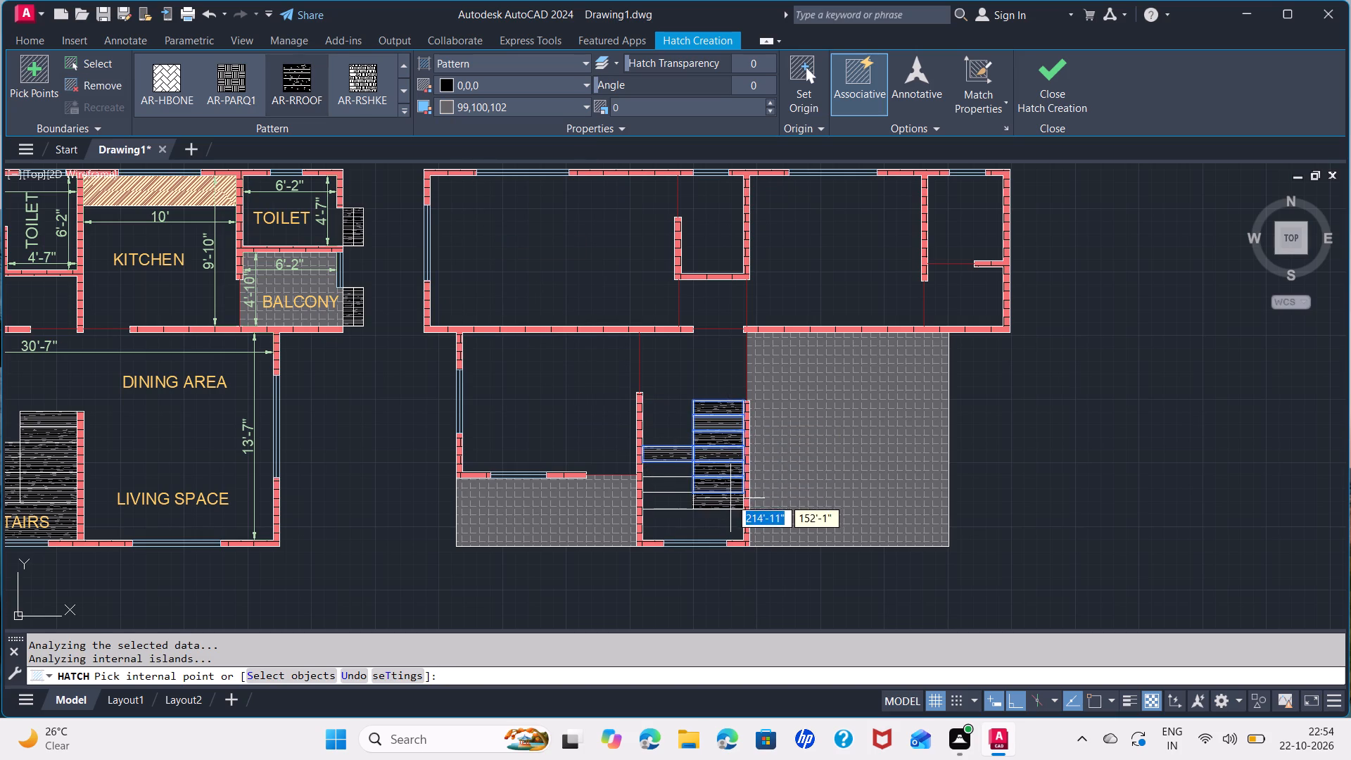
click(730, 498)
click(725, 519)
click(673, 505)
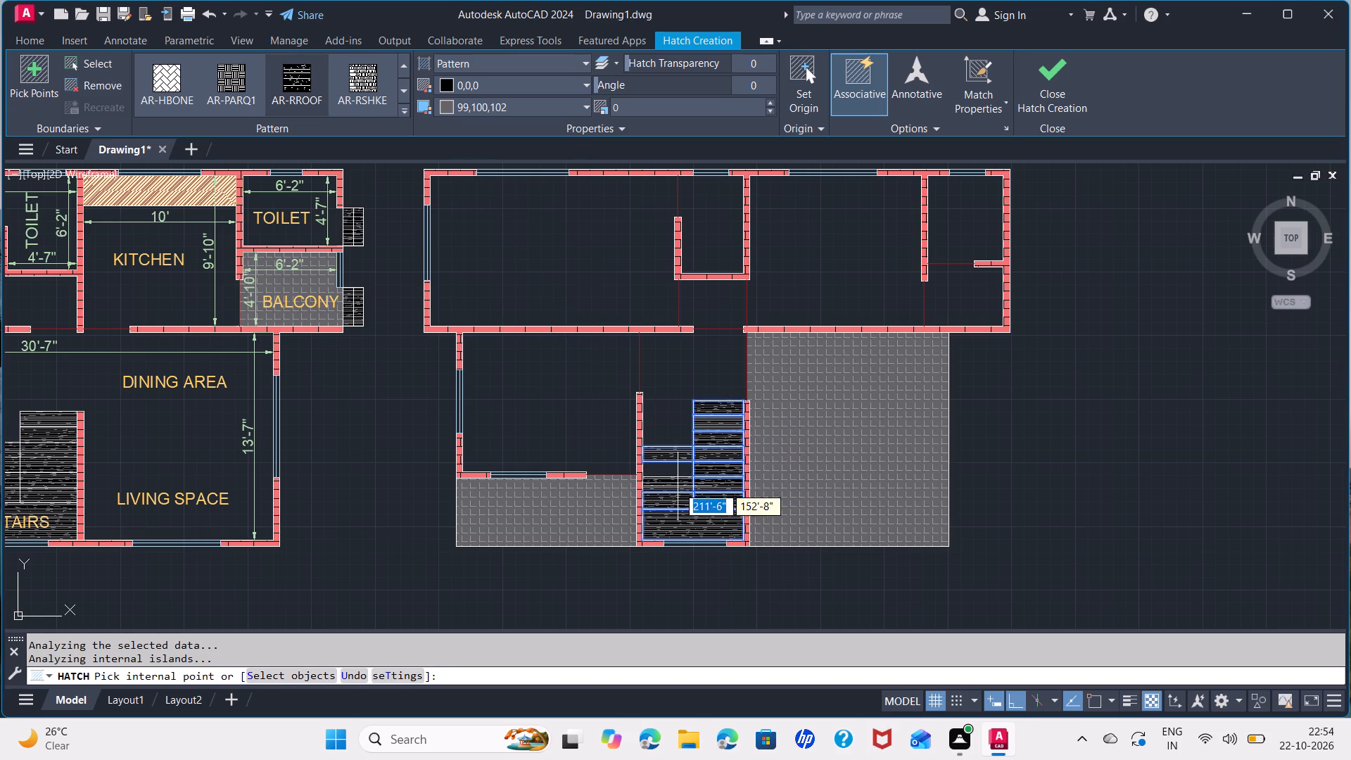
click(678, 486)
click(681, 471)
key(Escape)
Add linear dimensions for the second plan's upper western room: its width along the north wall and its depth beside the west wall.
scroll(709, 396, down, 1)
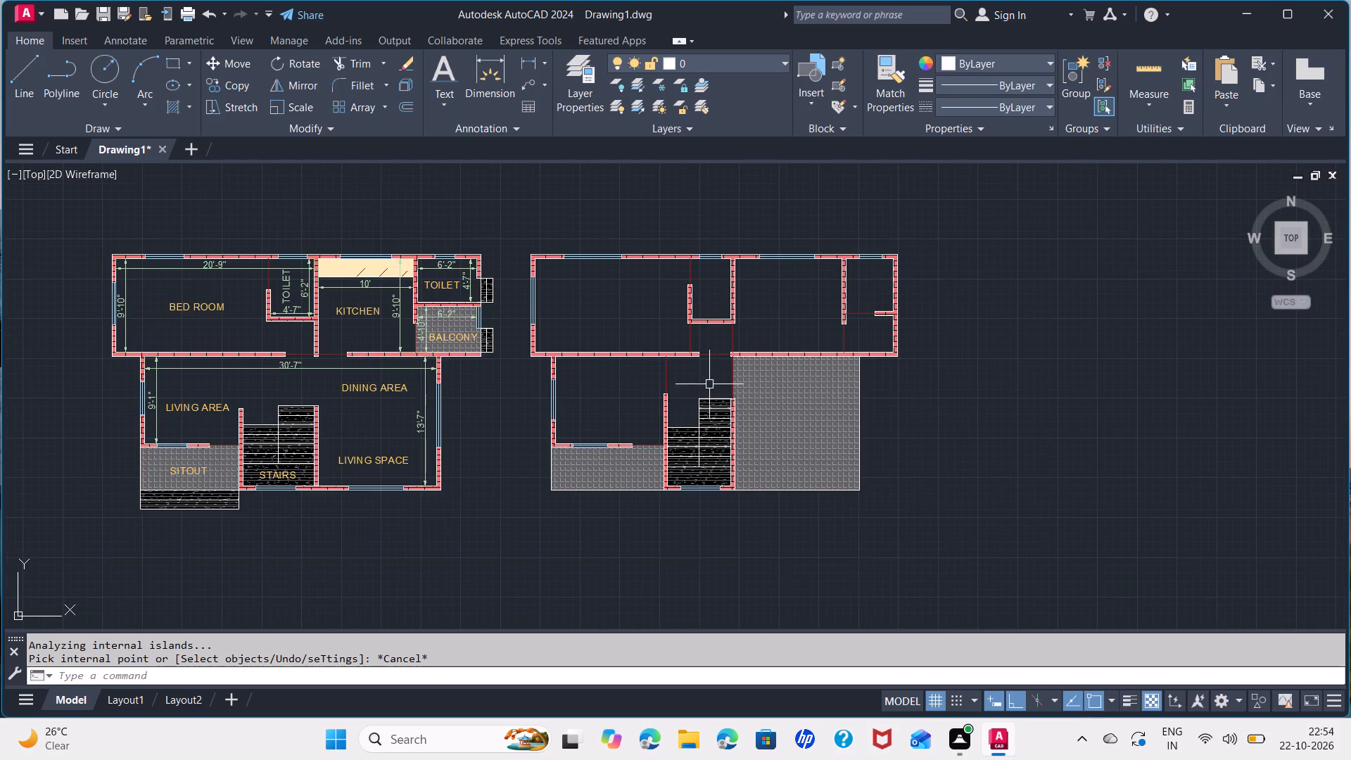
middle_drag(713, 364, 718, 501)
scroll(592, 455, up, 2)
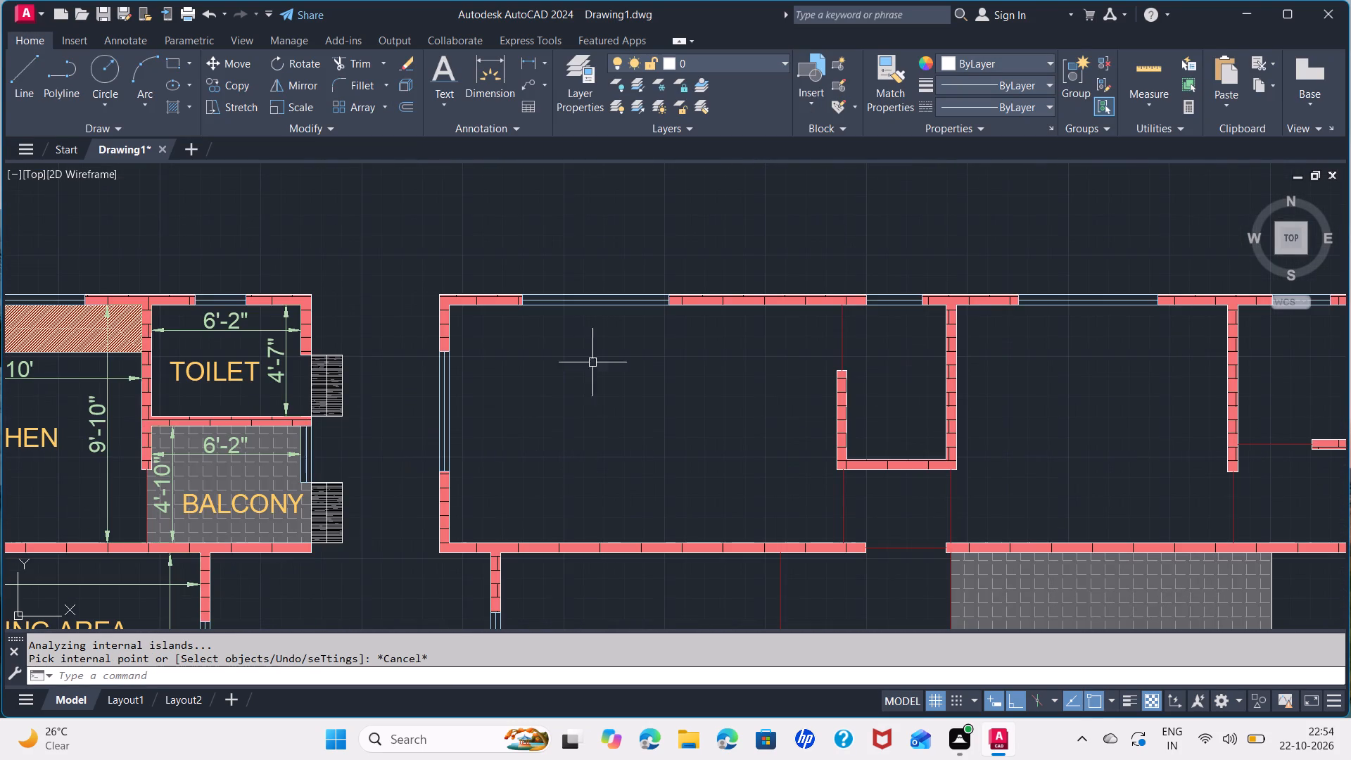
click(528, 59)
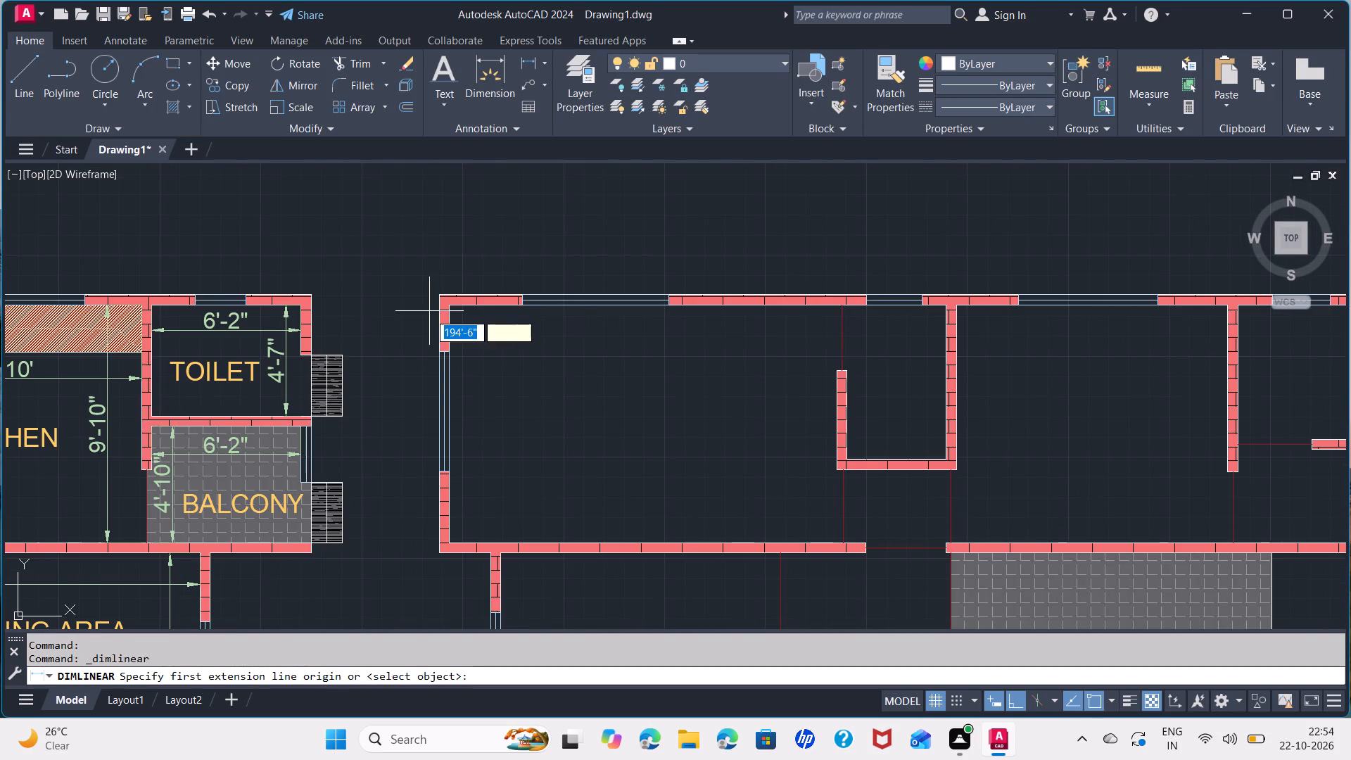
scroll(452, 307, up, 1)
click(447, 300)
middle_drag(768, 369, 585, 342)
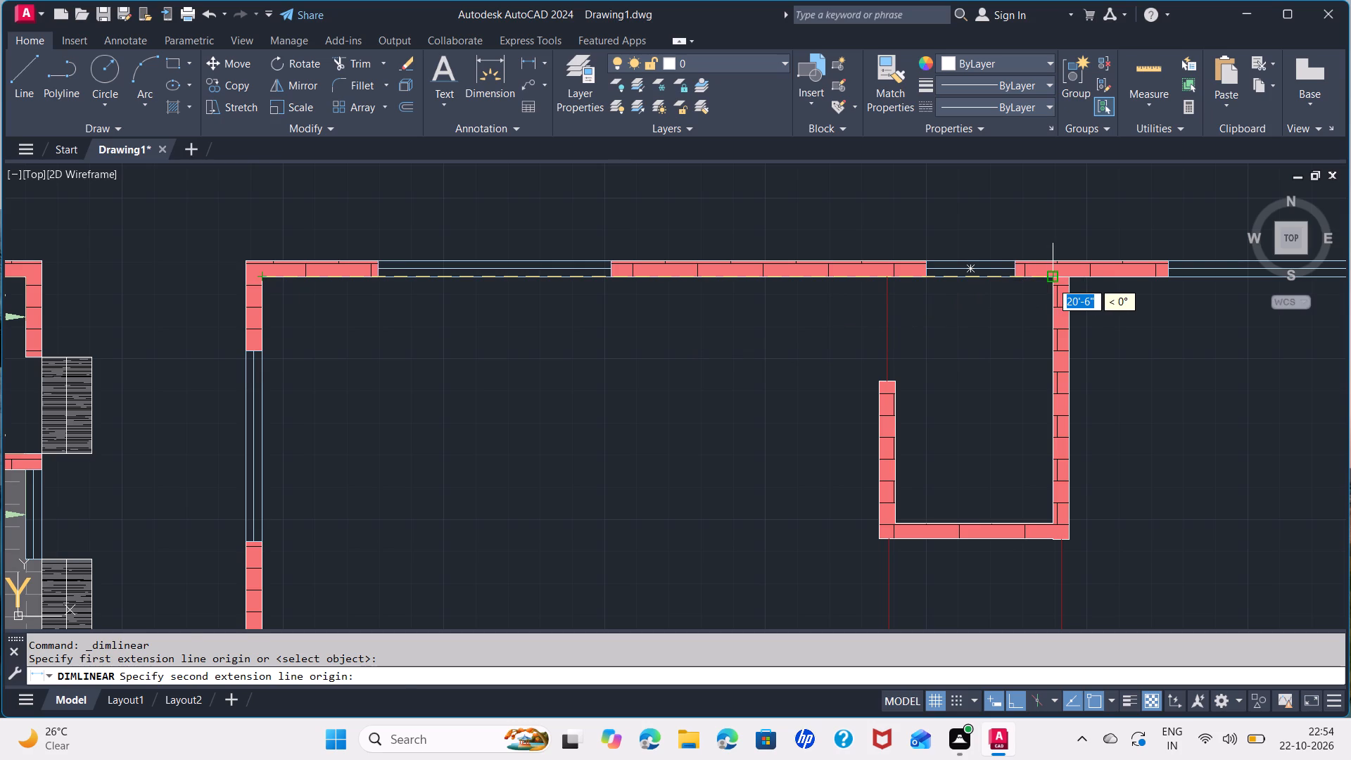
click(1051, 281)
click(1051, 313)
scroll(794, 441, down, 1)
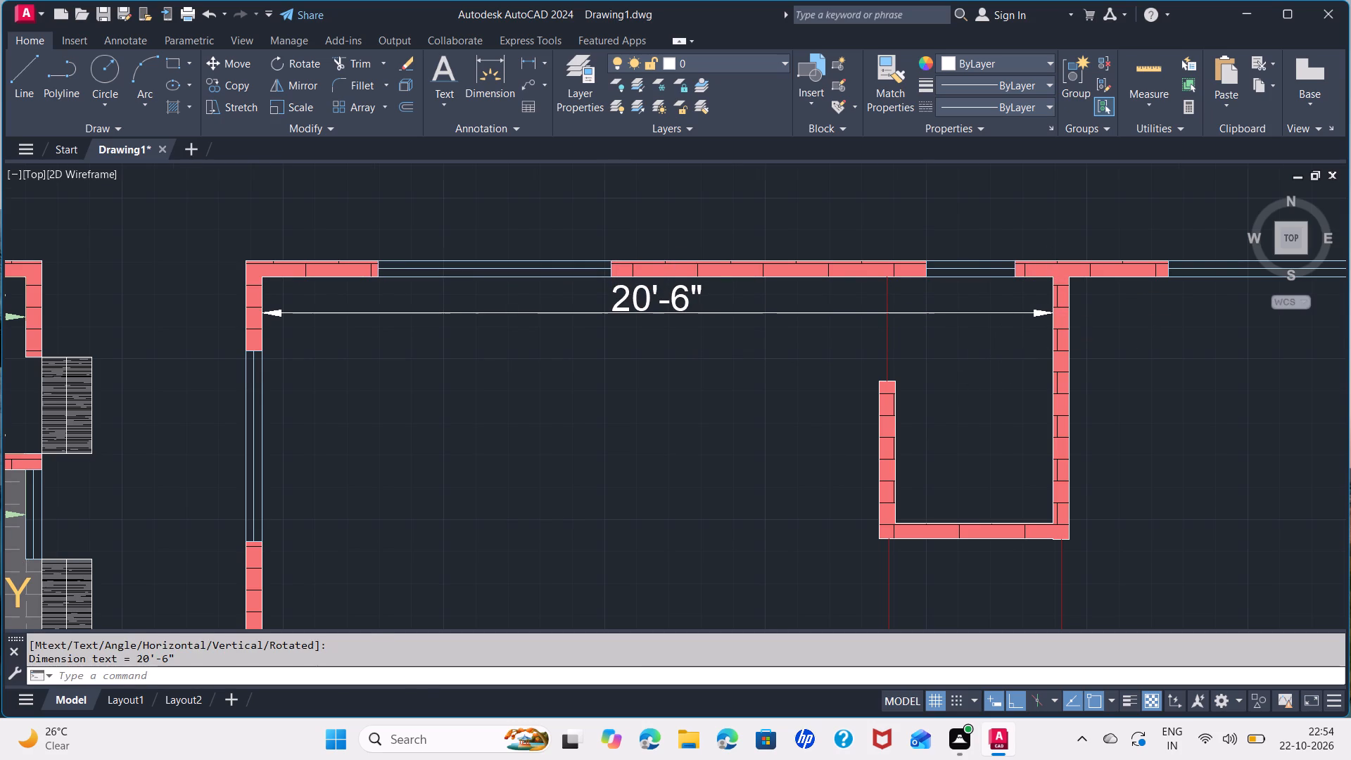
middle_drag(794, 441, 950, 314)
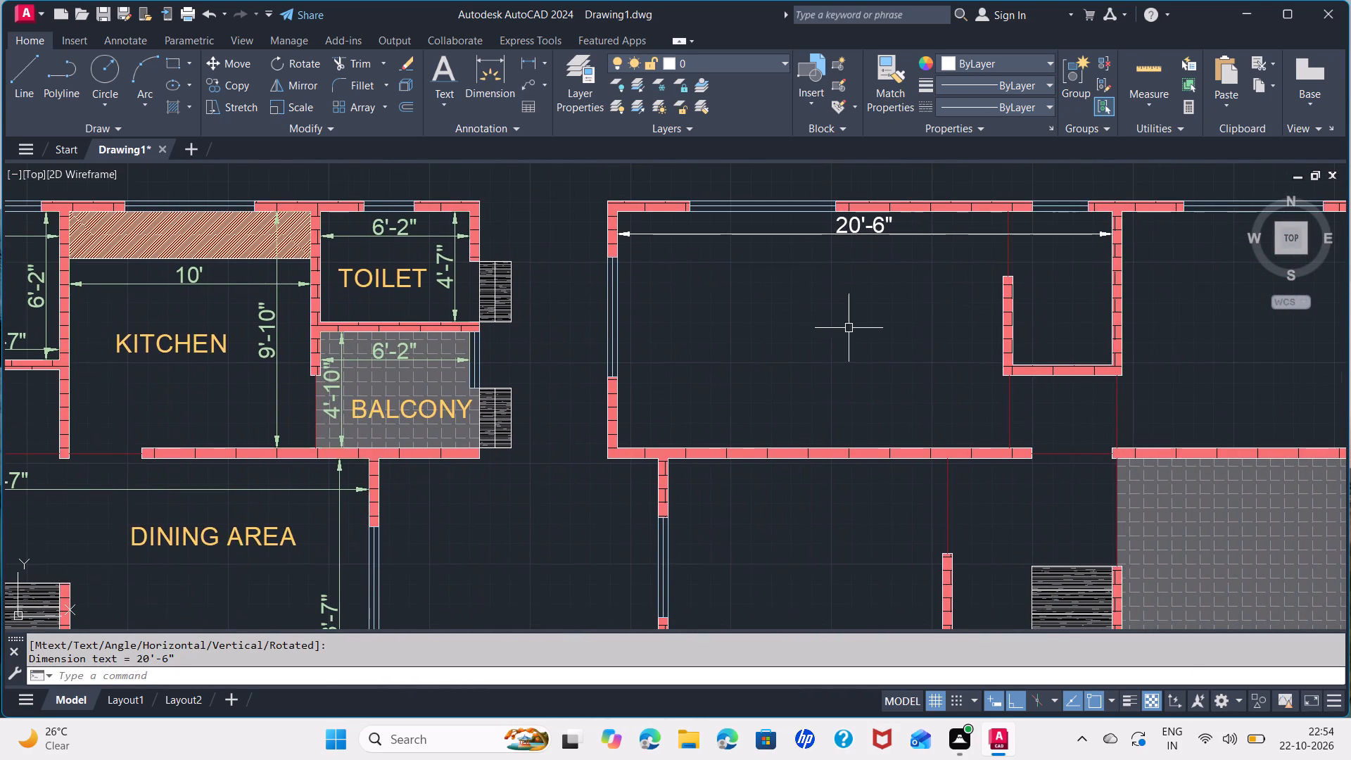
key(Escape)
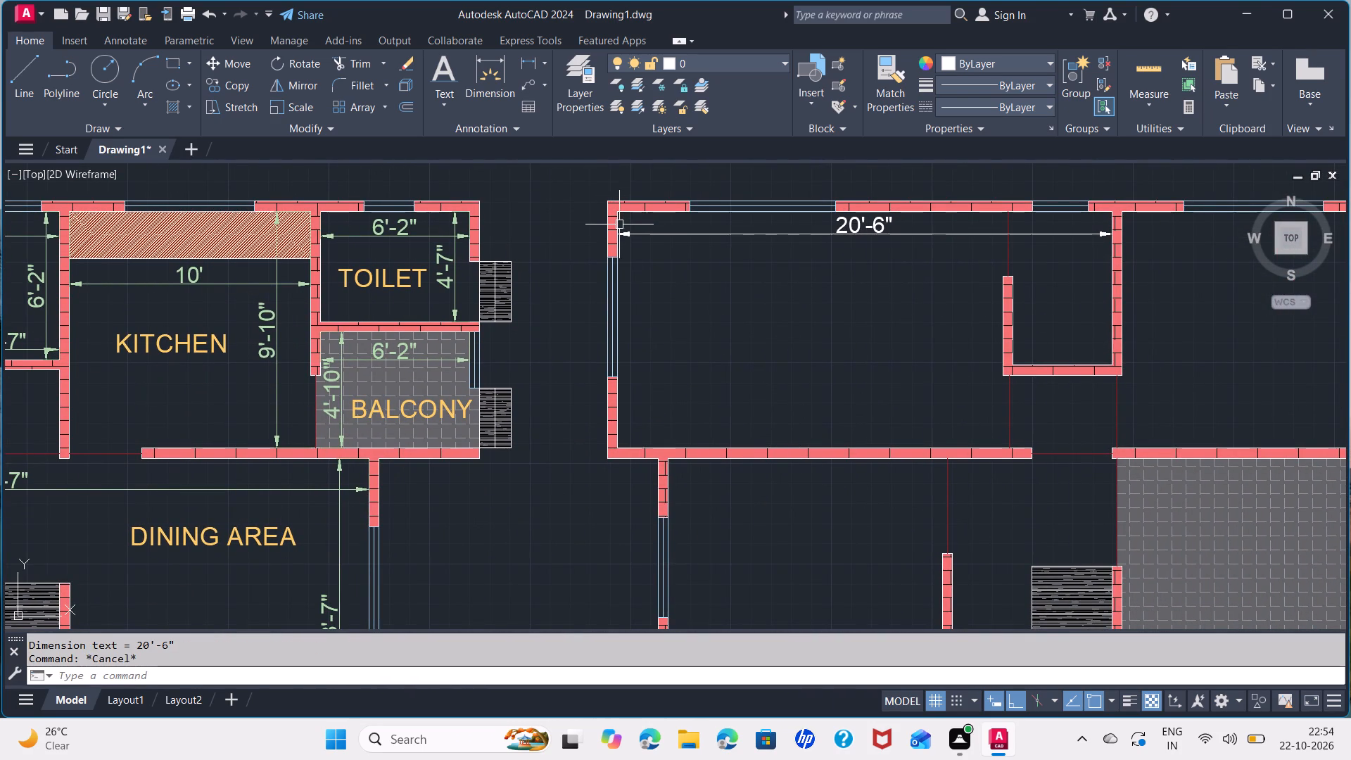
key(space)
click(620, 211)
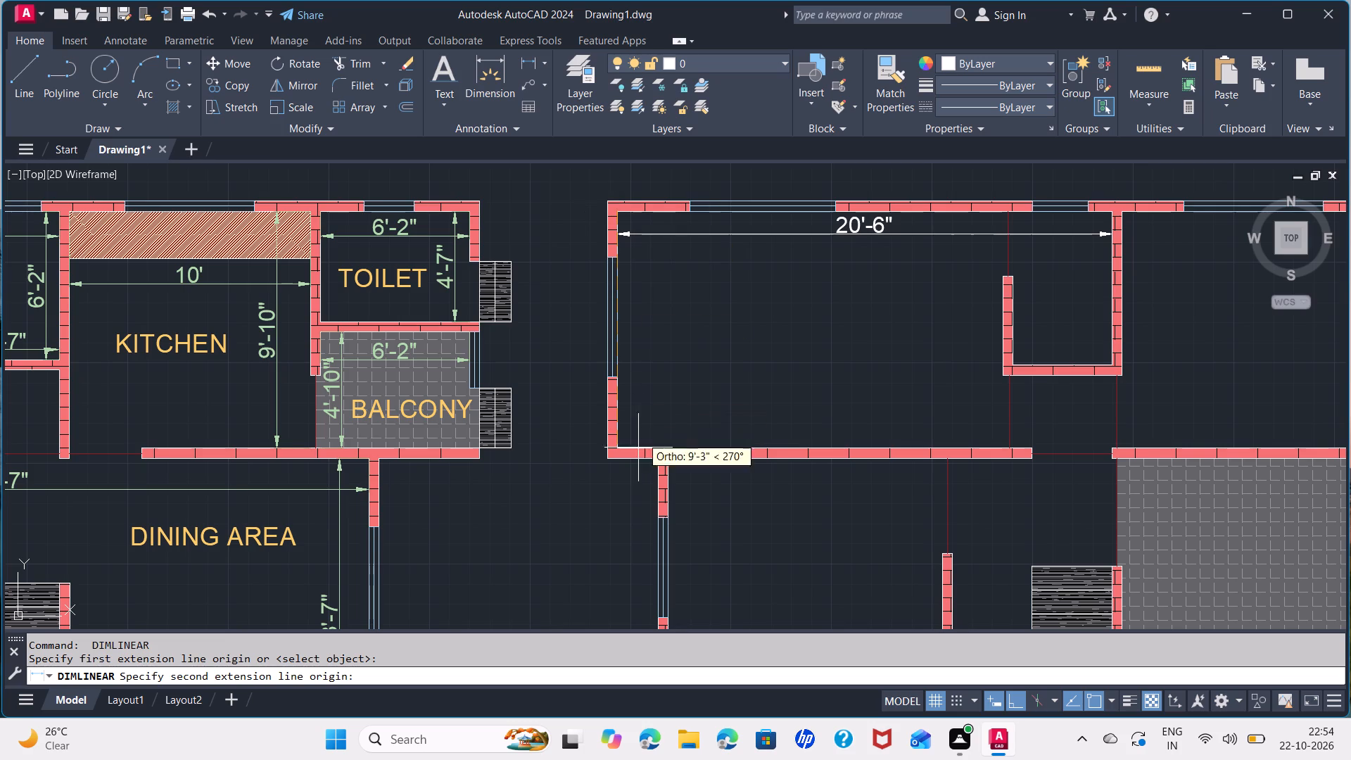
click(620, 444)
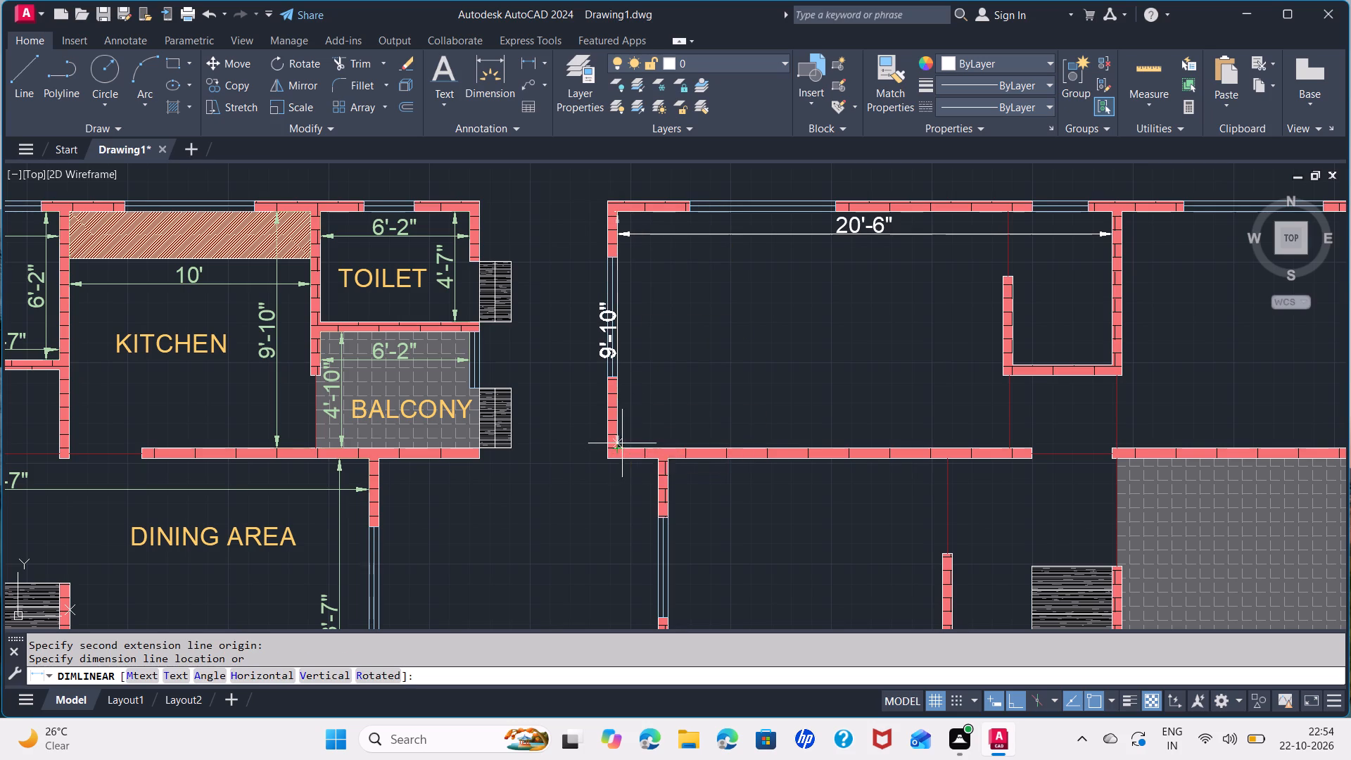
click(645, 441)
Add linear dimensions inside the small walled room for its depth beside the east wall and its width above the south wall.
middle_drag(851, 354, 483, 416)
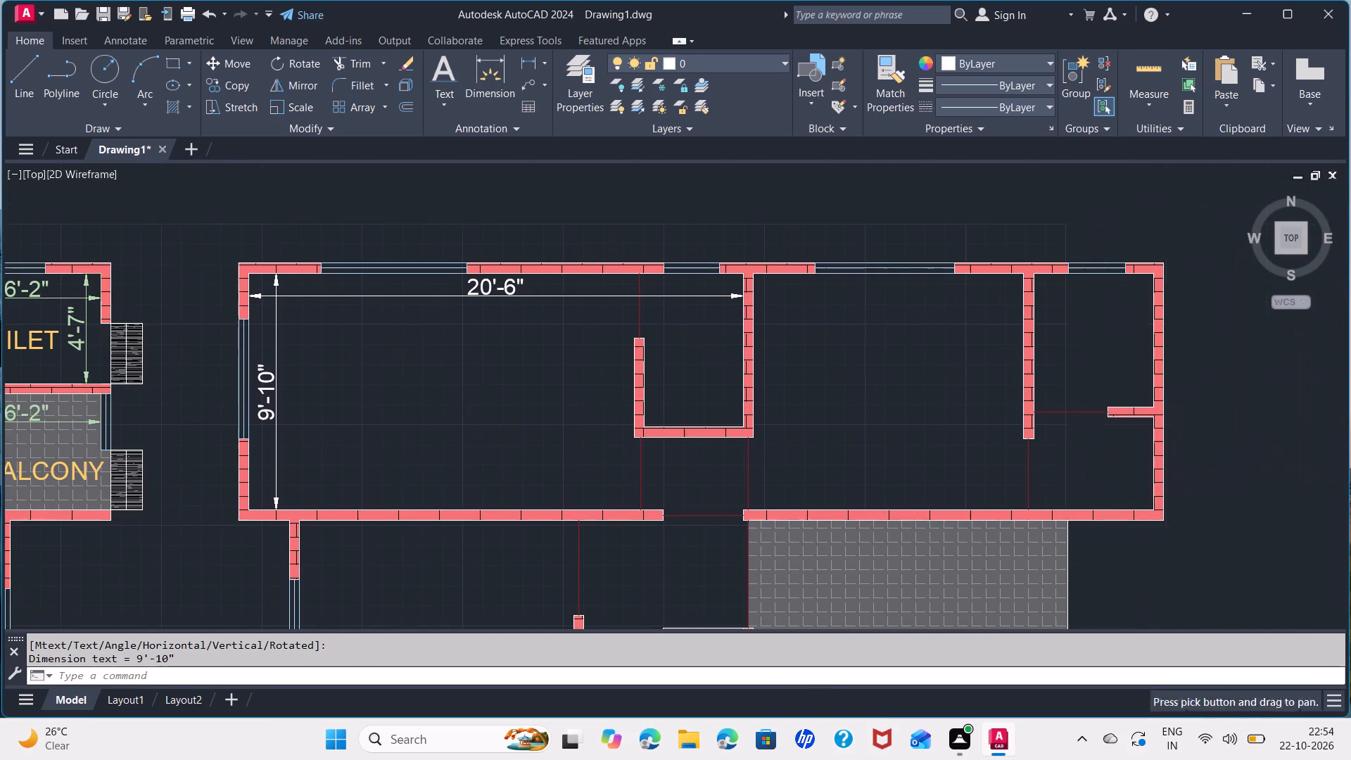
scroll(659, 372, up, 1)
key(space)
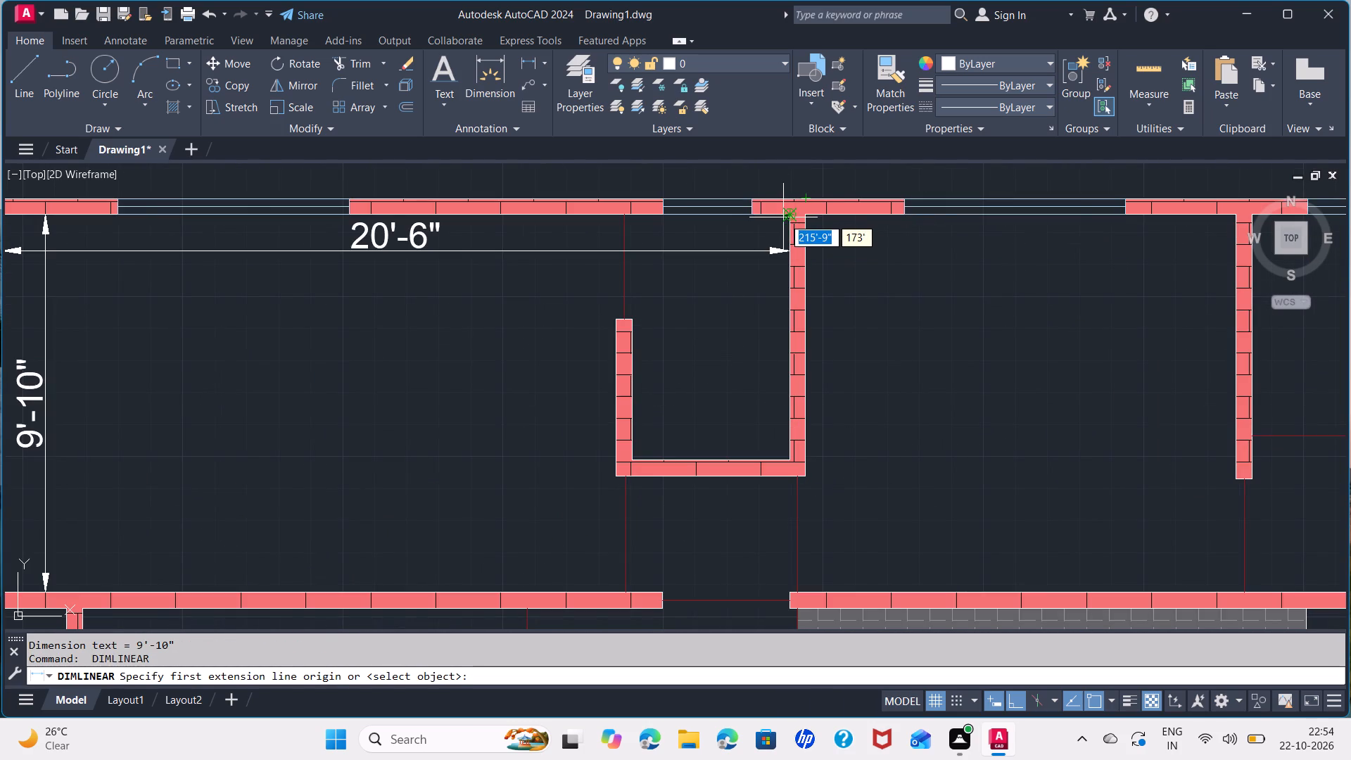
click(788, 216)
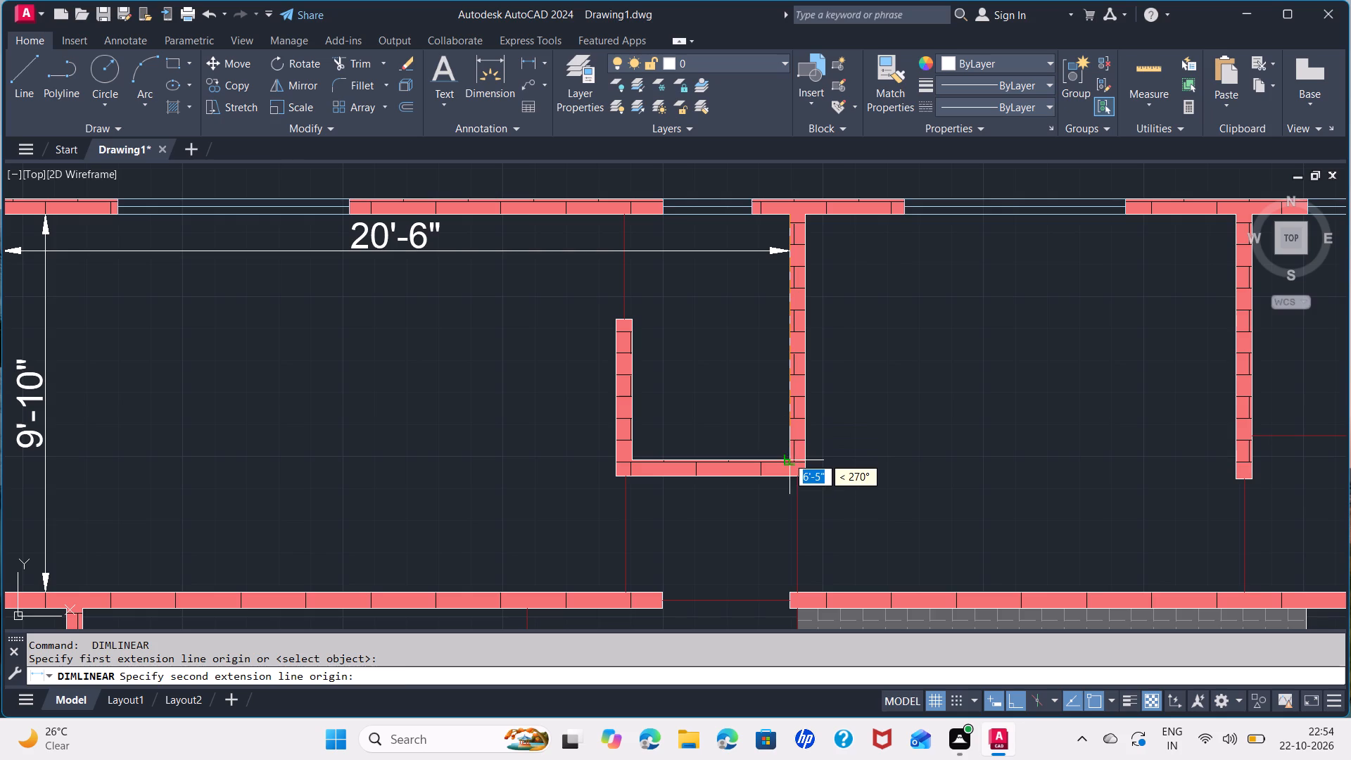
click(787, 457)
click(769, 447)
key(space)
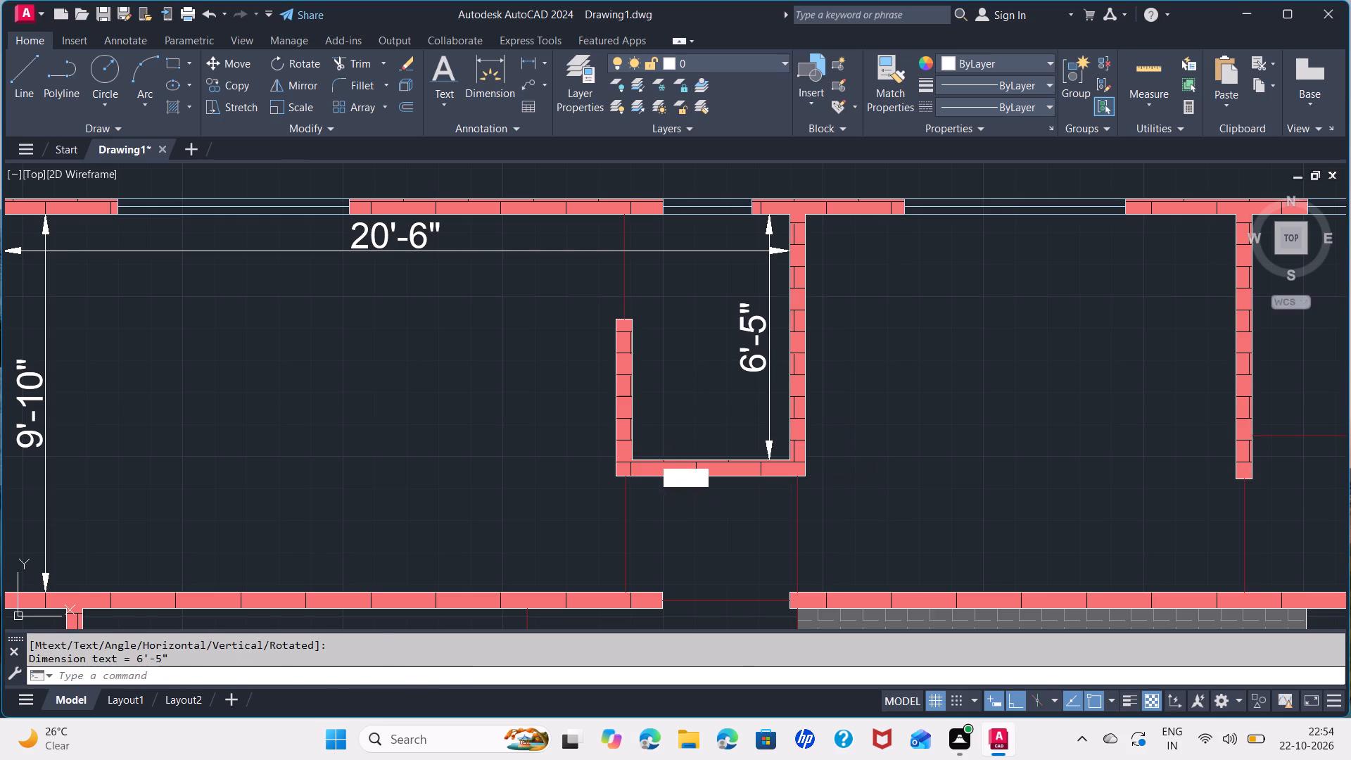
click(633, 460)
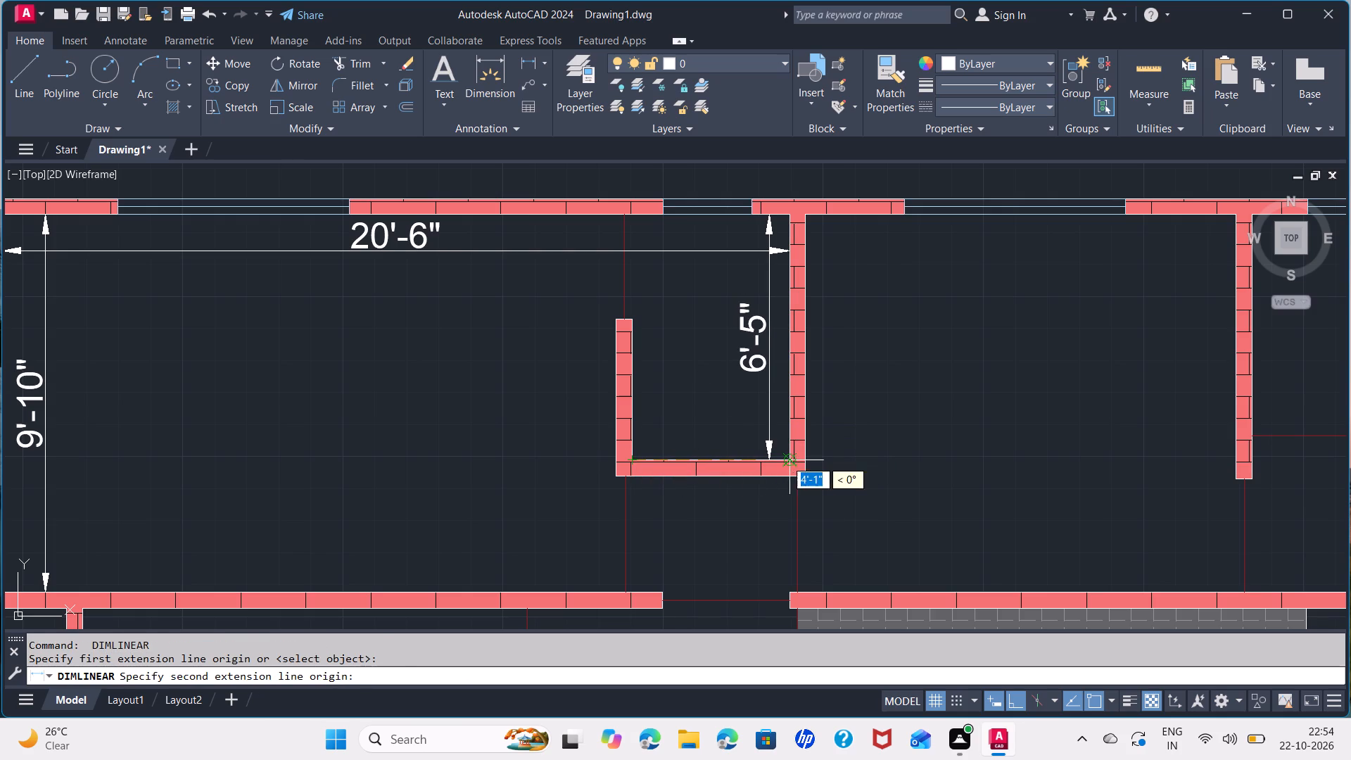
click(787, 459)
click(781, 425)
Add linear dimensions for the upper middle room: its width below the north wall and its full depth beside the eastern partition.
scroll(766, 492, down, 1)
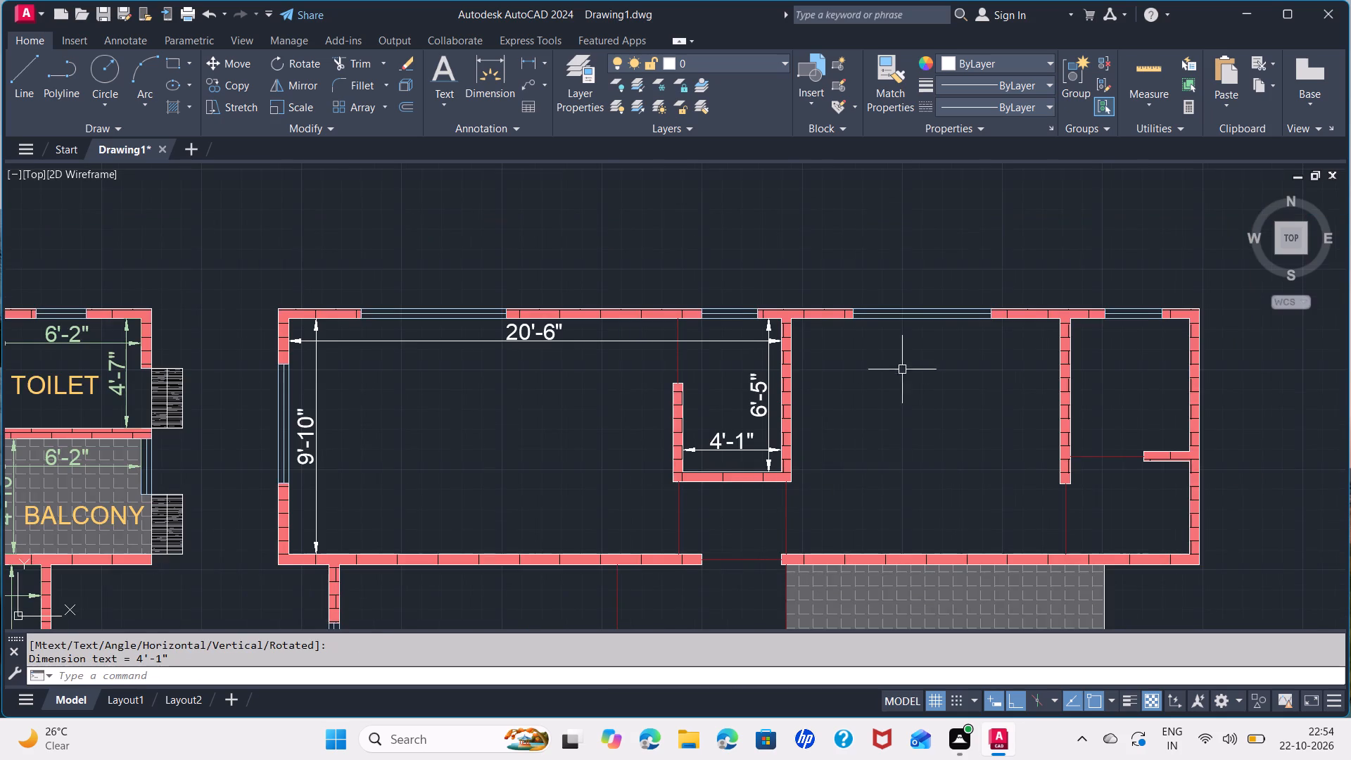
middle_drag(903, 366, 785, 391)
key(space)
click(676, 346)
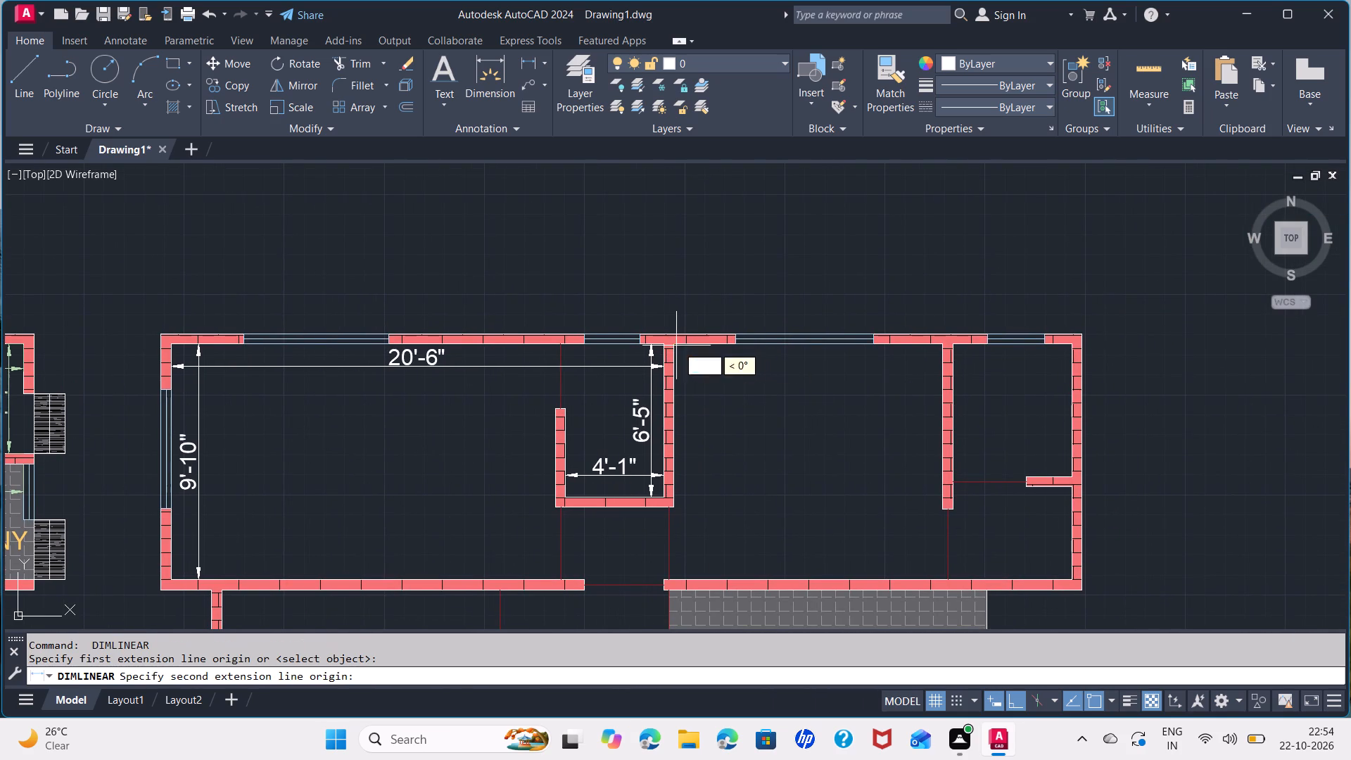
click(938, 346)
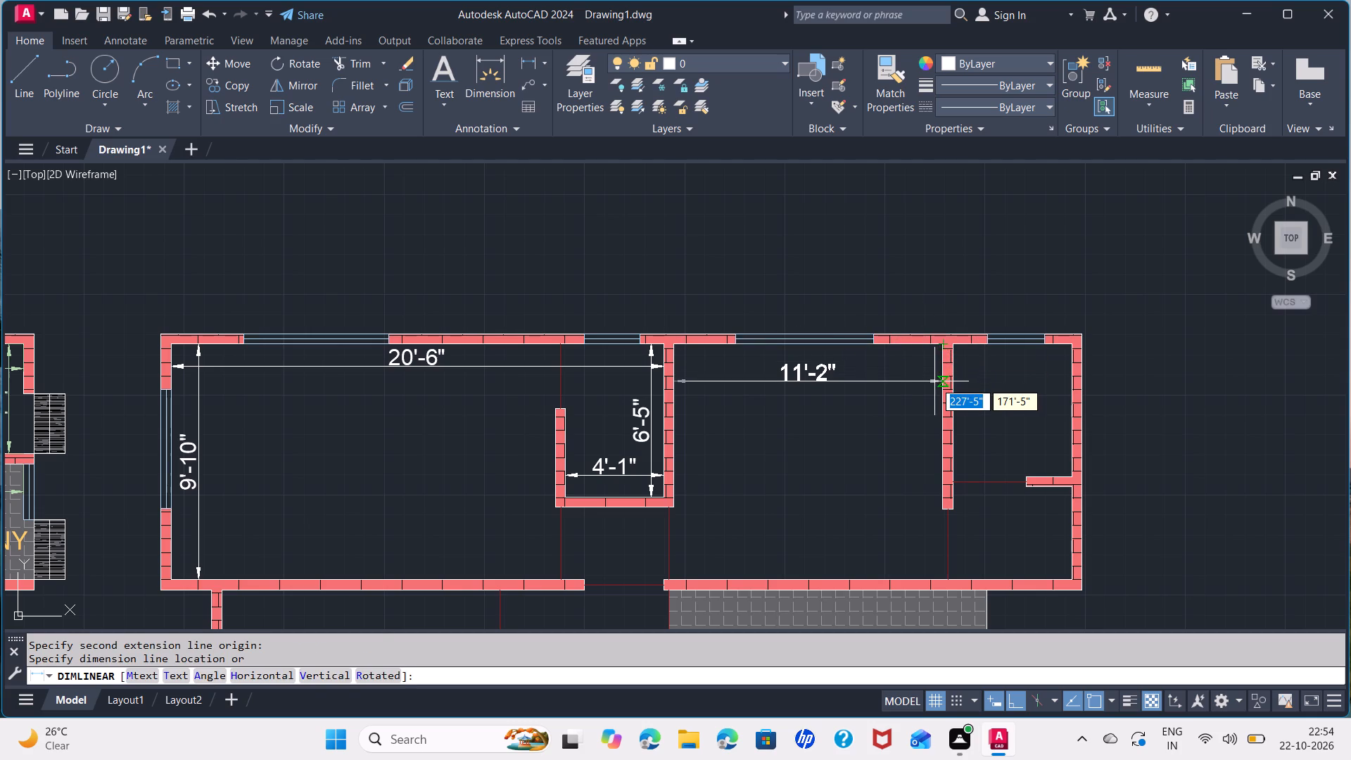
click(938, 374)
key(space)
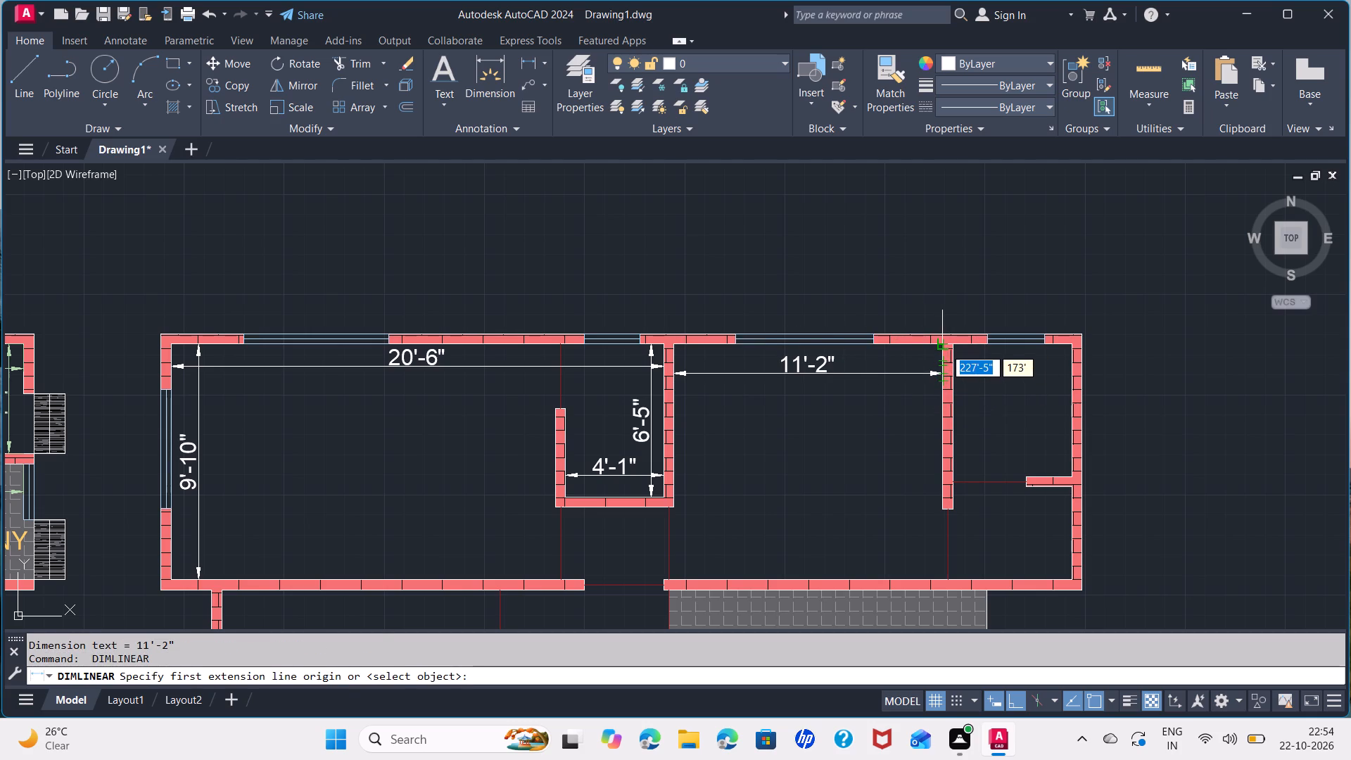
click(944, 348)
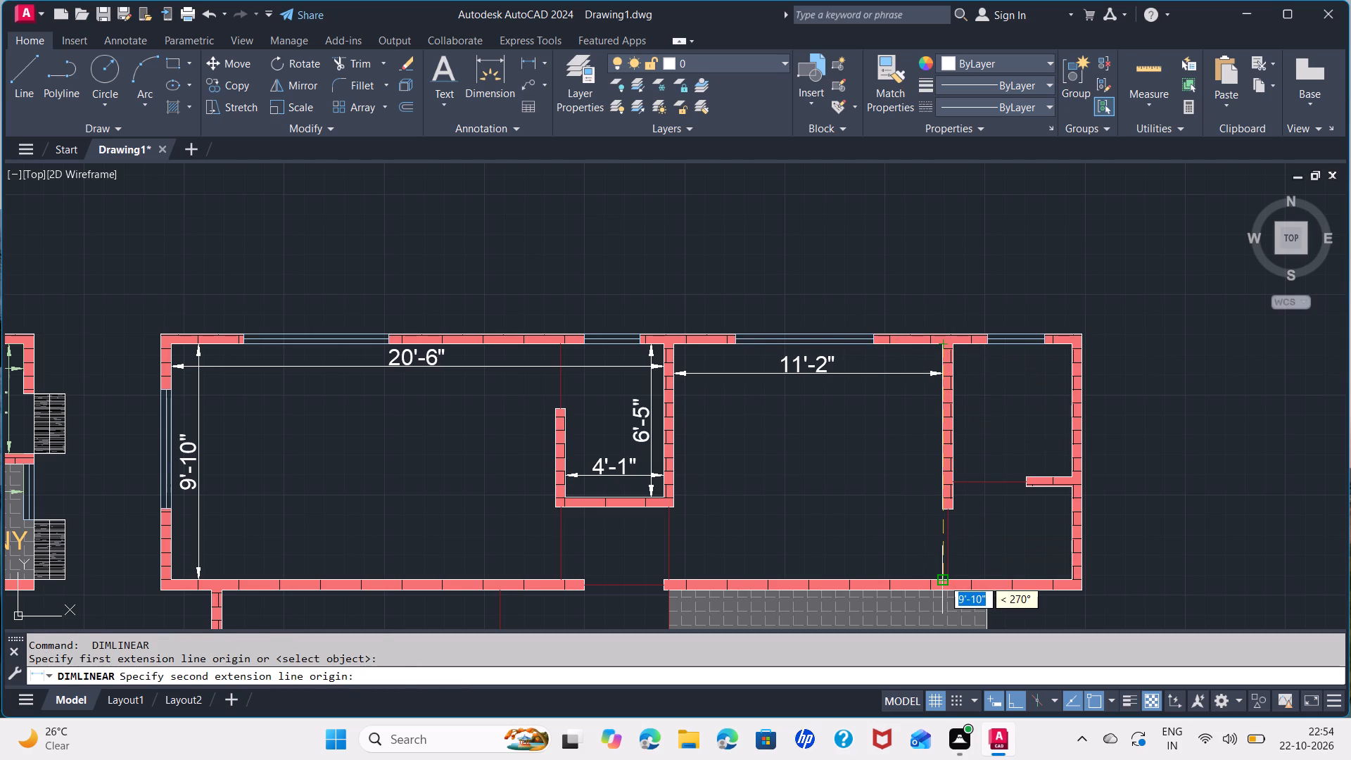
click(943, 579)
click(918, 572)
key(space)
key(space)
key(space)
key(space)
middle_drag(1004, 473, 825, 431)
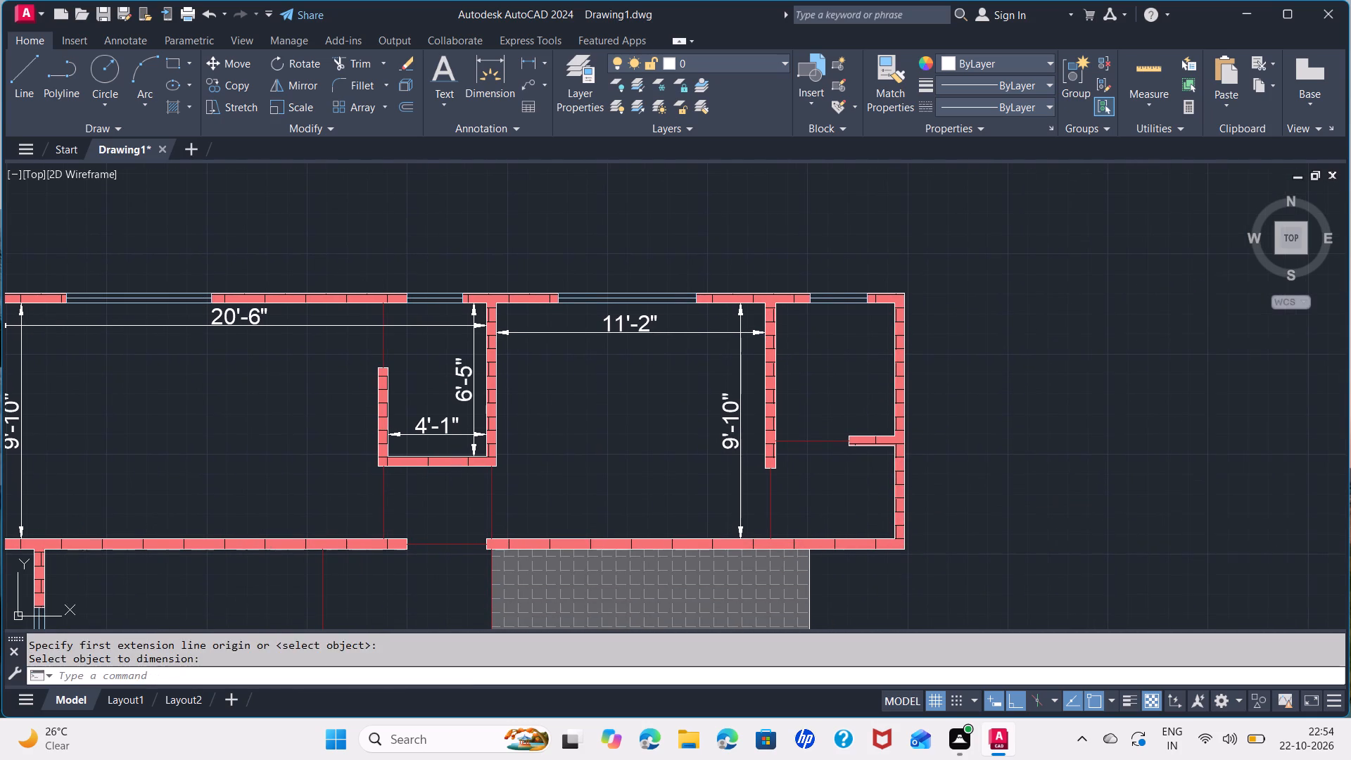
Add linear dimensions for the second plan's small northeastern room: its width below the north wall and its depth beside the east wall.
scroll(775, 302, up, 1)
key(space)
key(space)
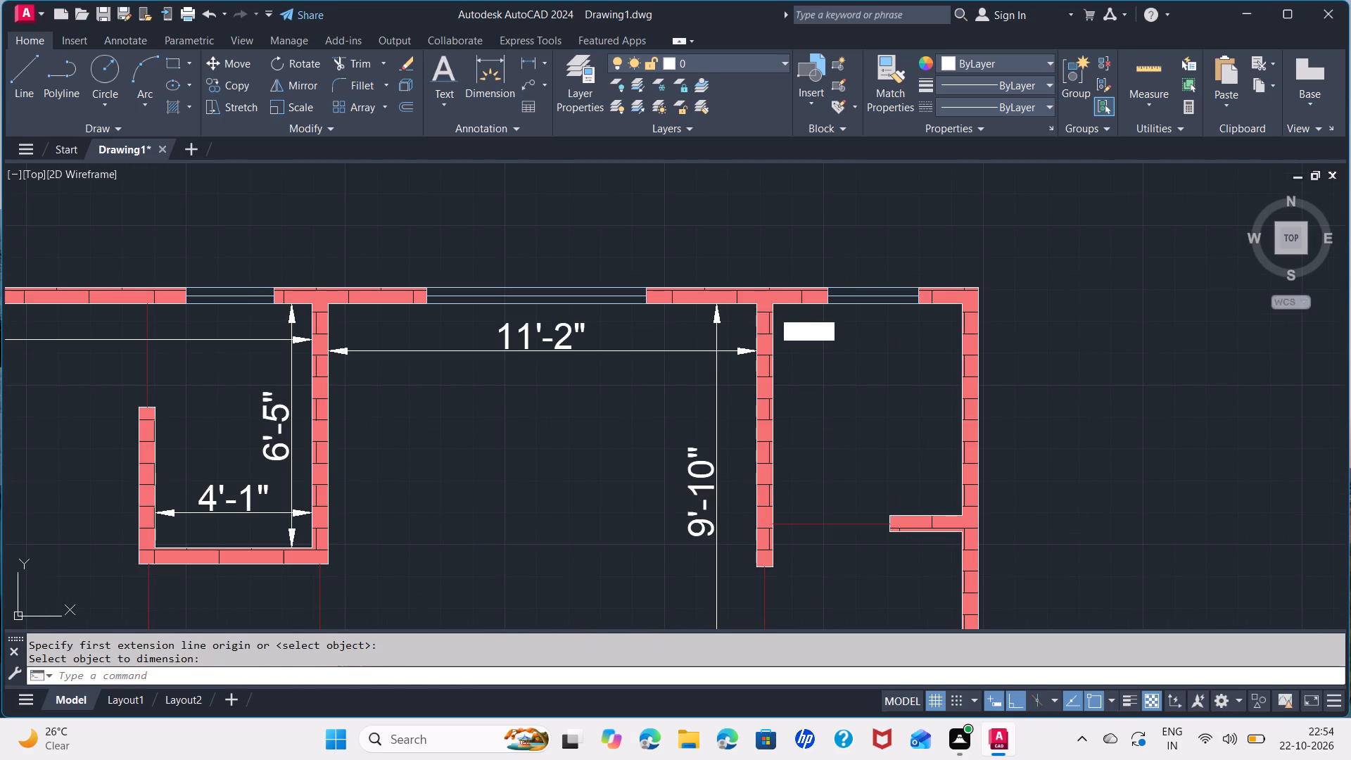
click(773, 301)
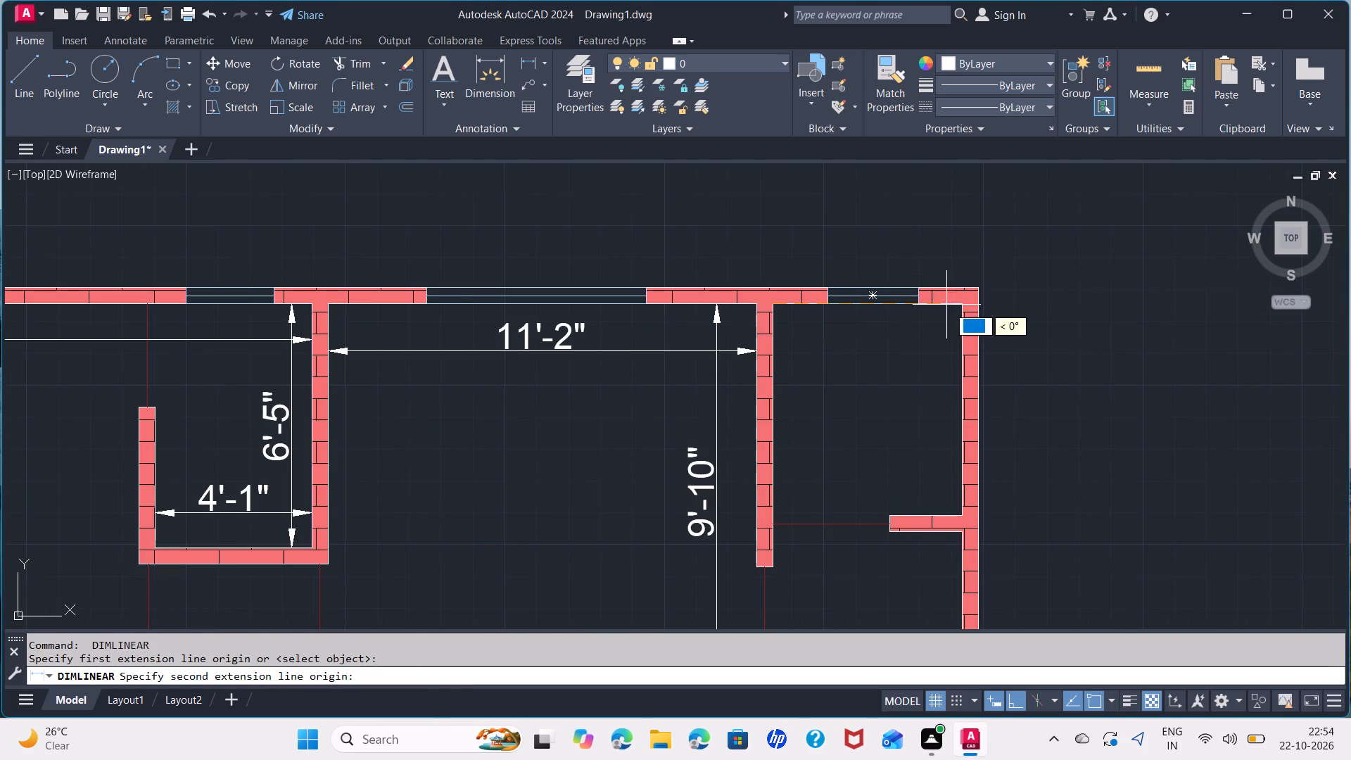
click(962, 305)
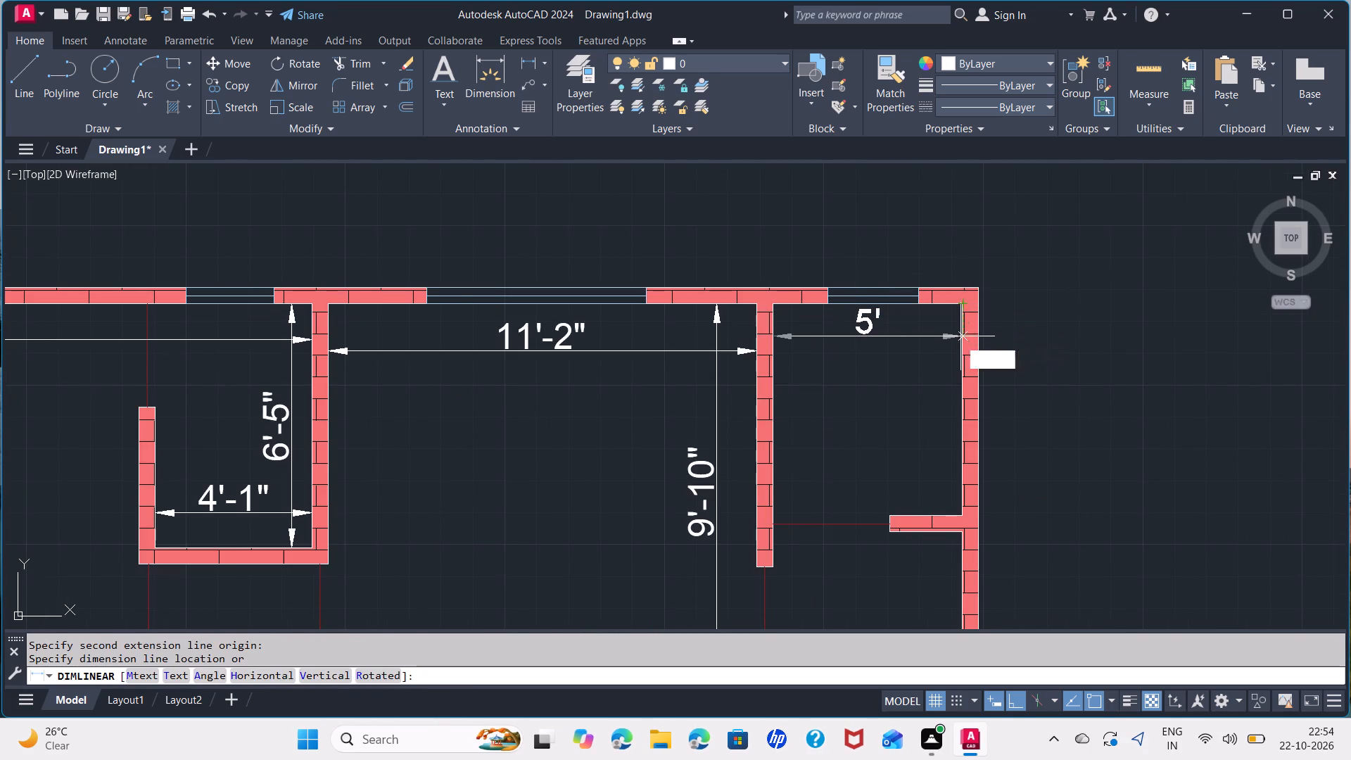
click(959, 339)
key(space)
click(962, 307)
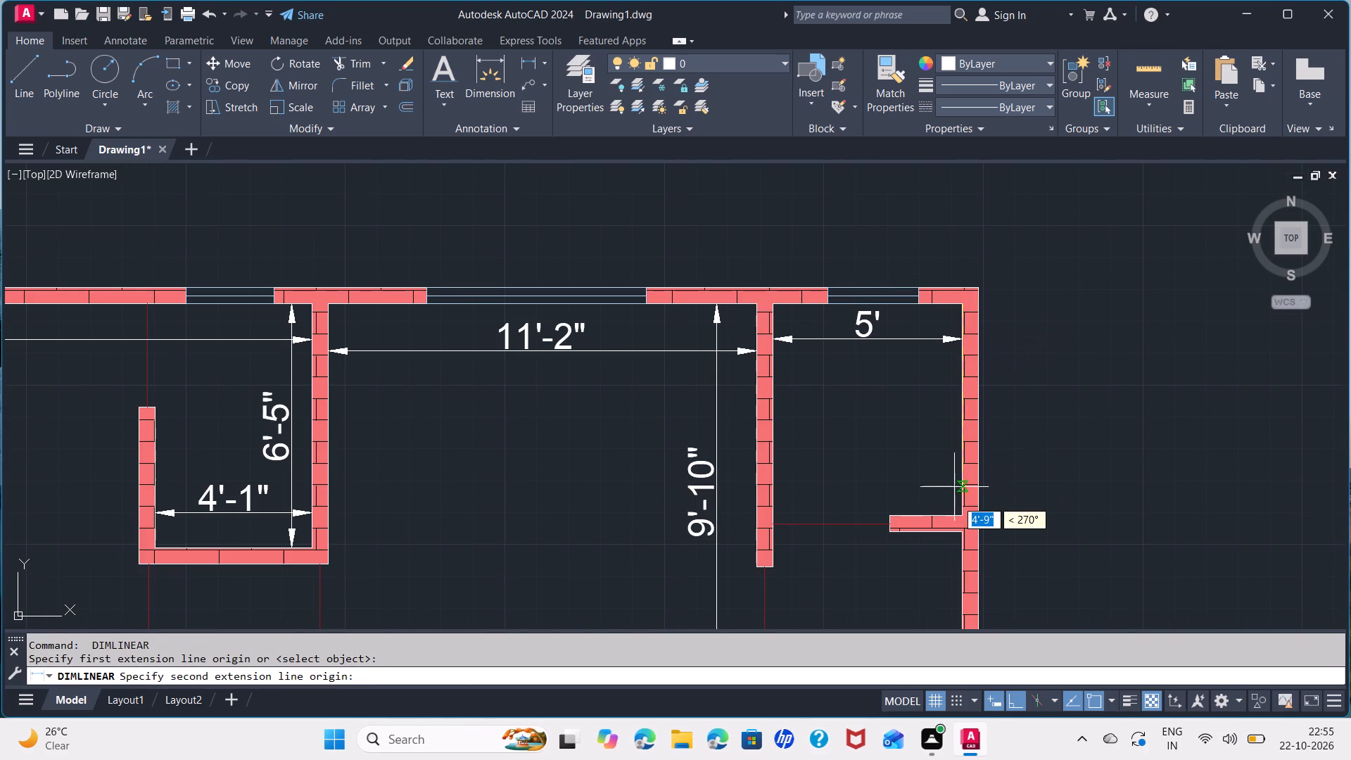
click(961, 510)
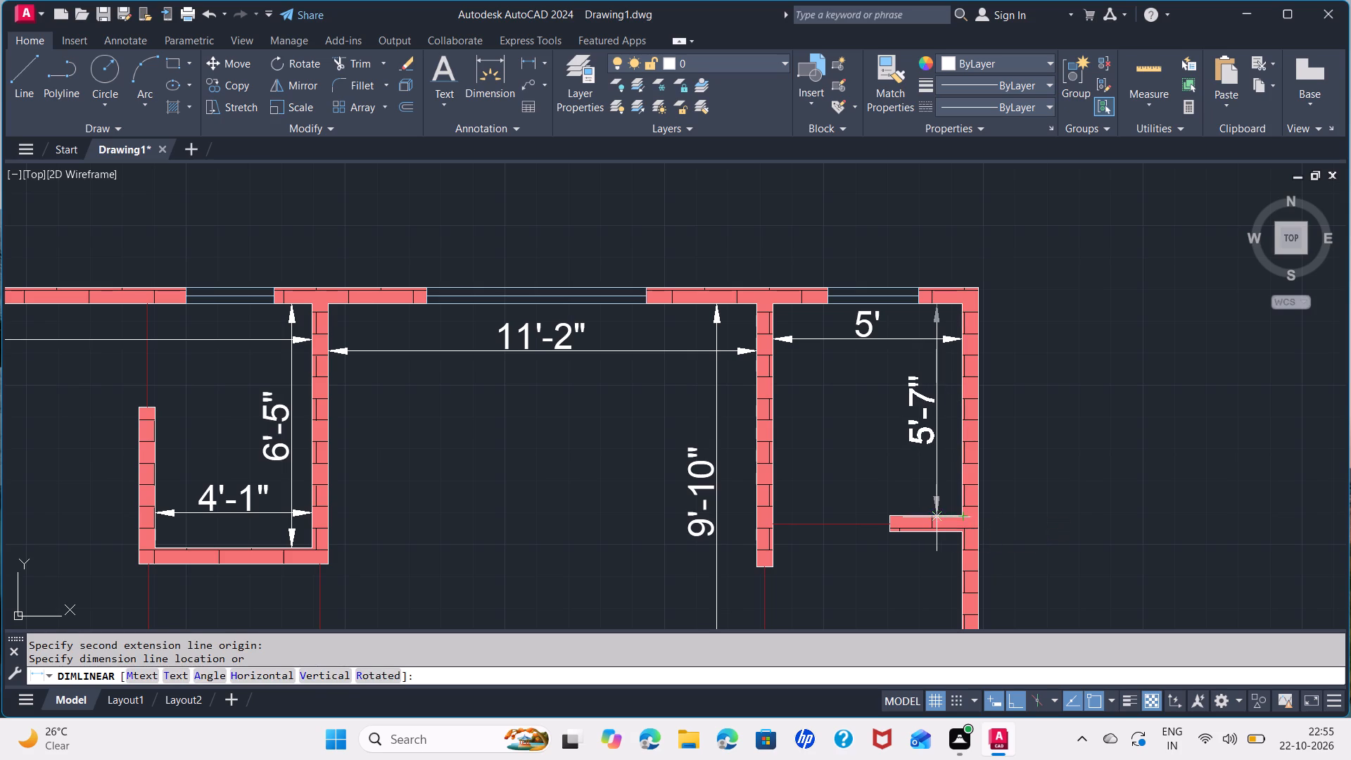
click(947, 531)
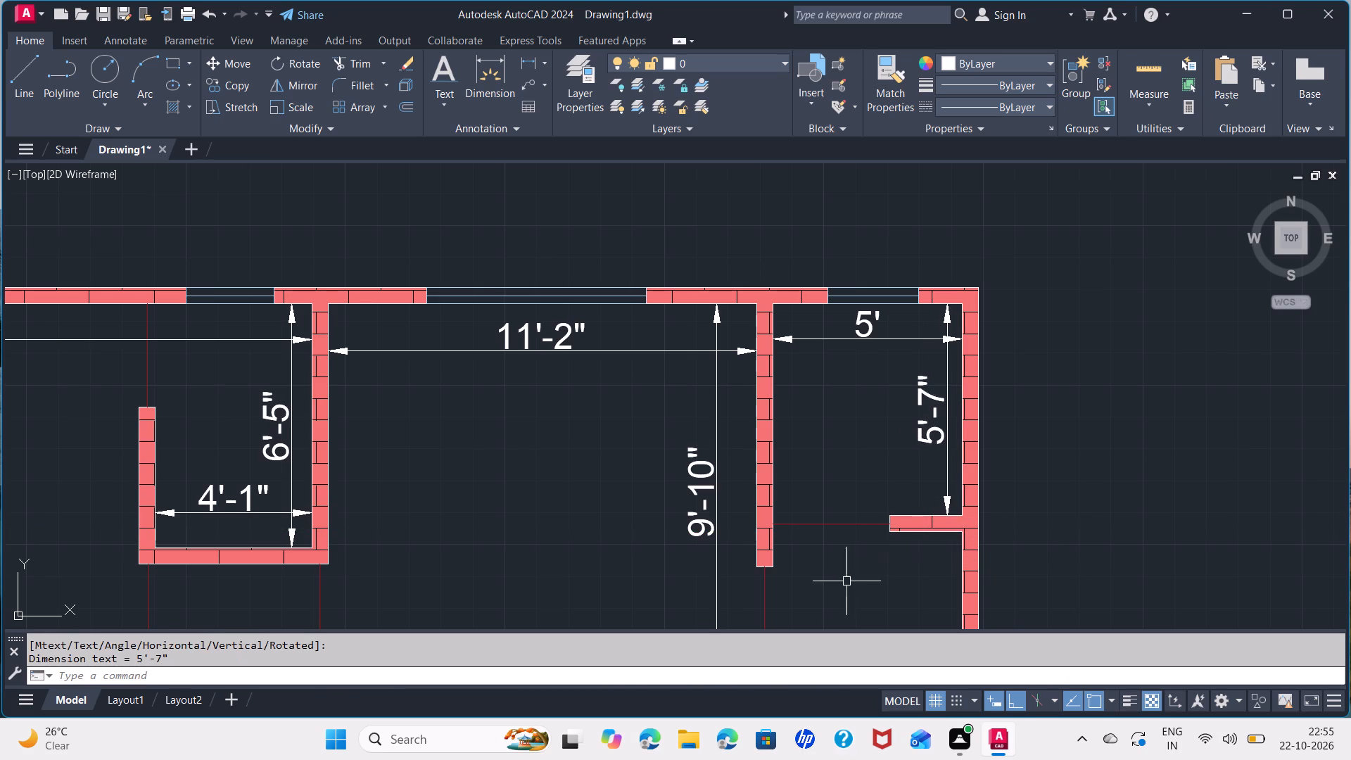
Add linear dimensions for the small southeastern space: its width below the short stub wall and its depth beside the east wall.
middle_drag(845, 572, 845, 346)
key(space)
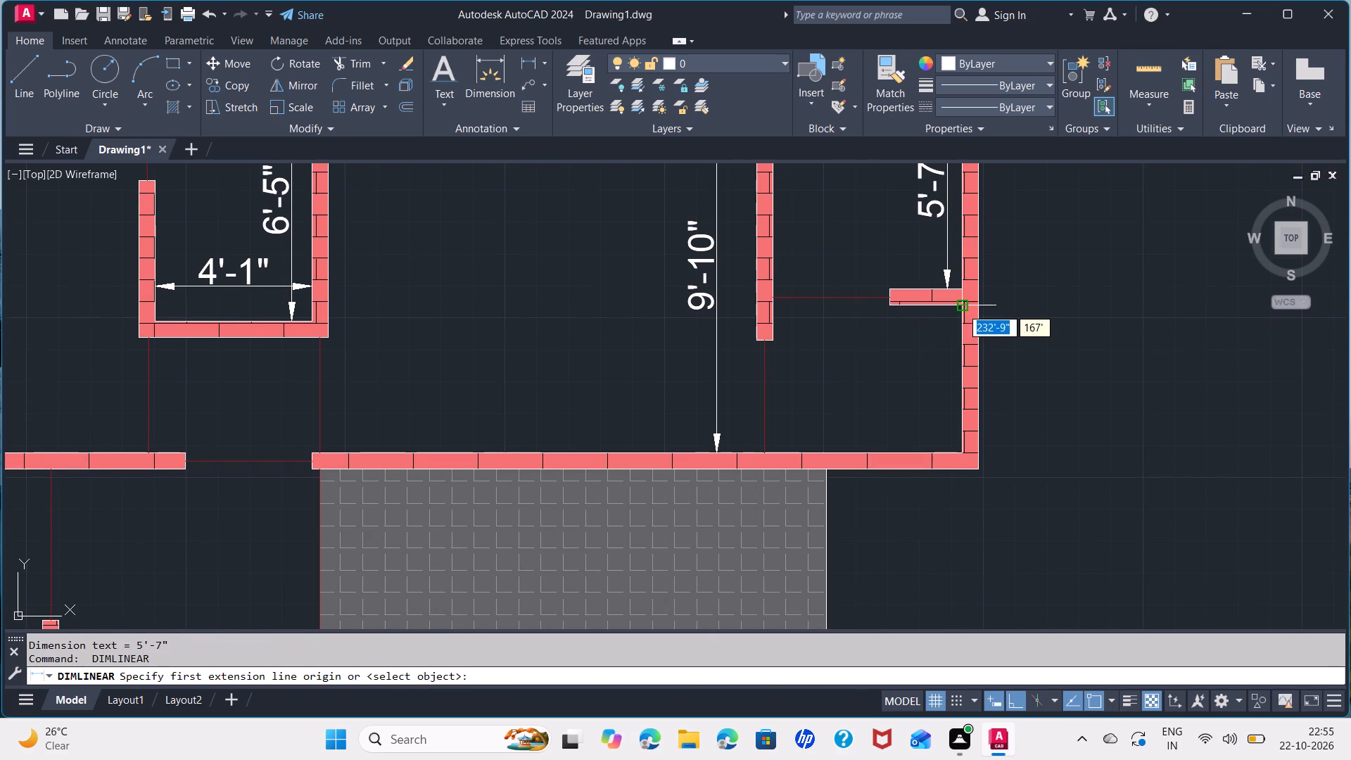
click(961, 308)
click(775, 307)
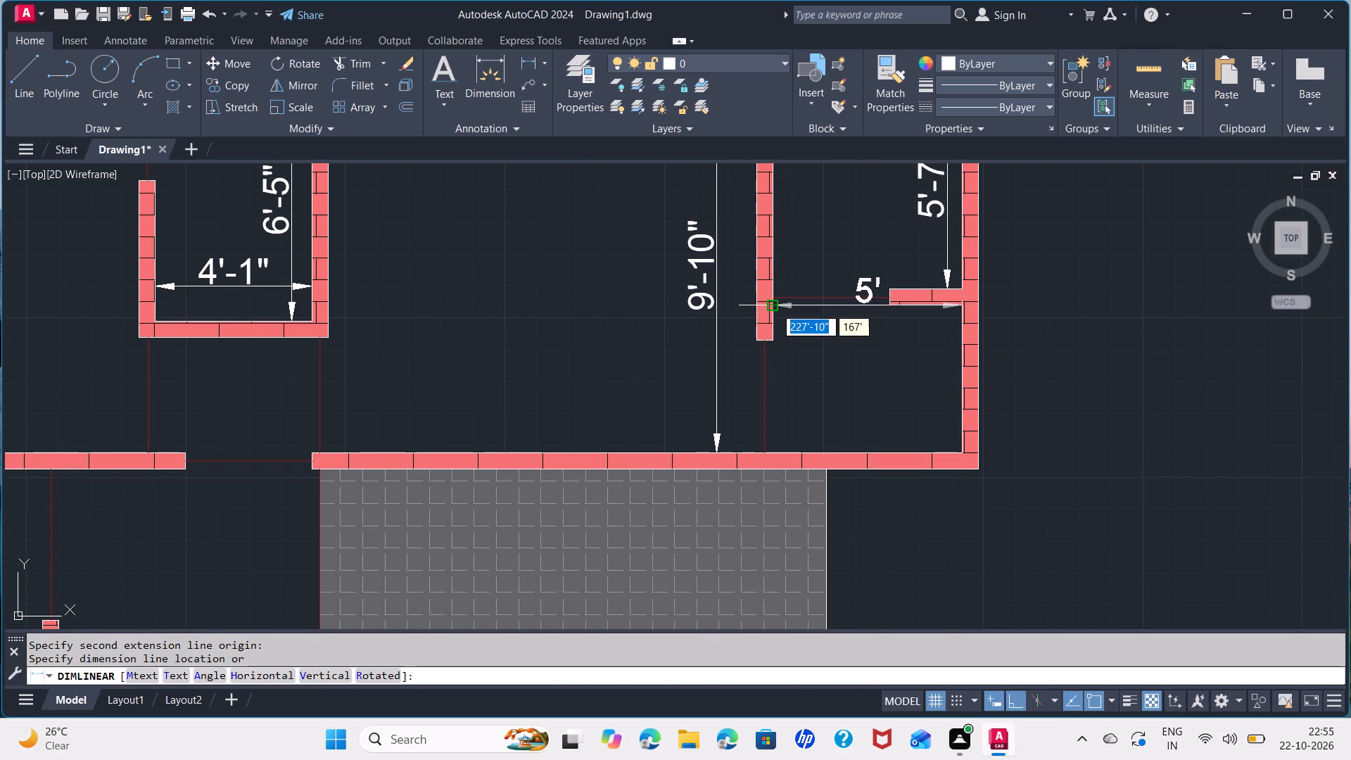
click(780, 334)
key(space)
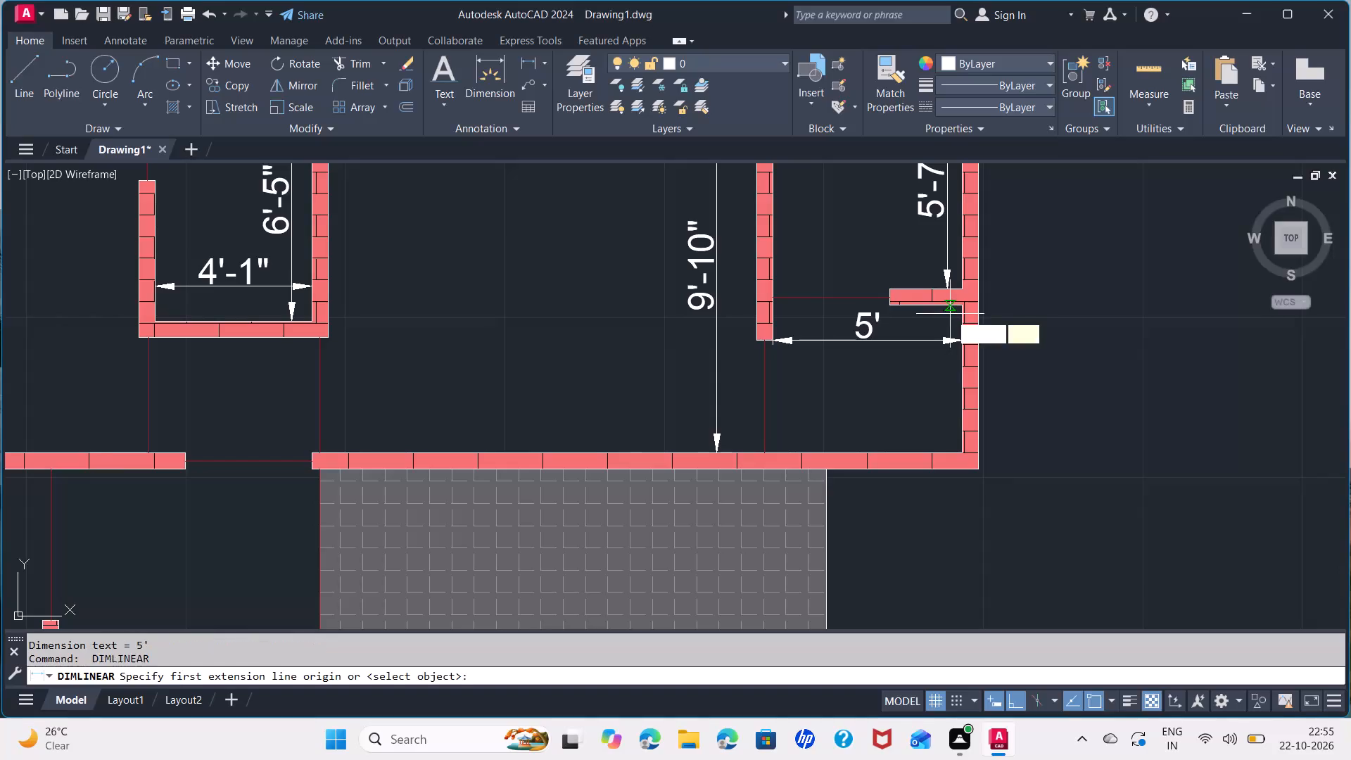
click(960, 310)
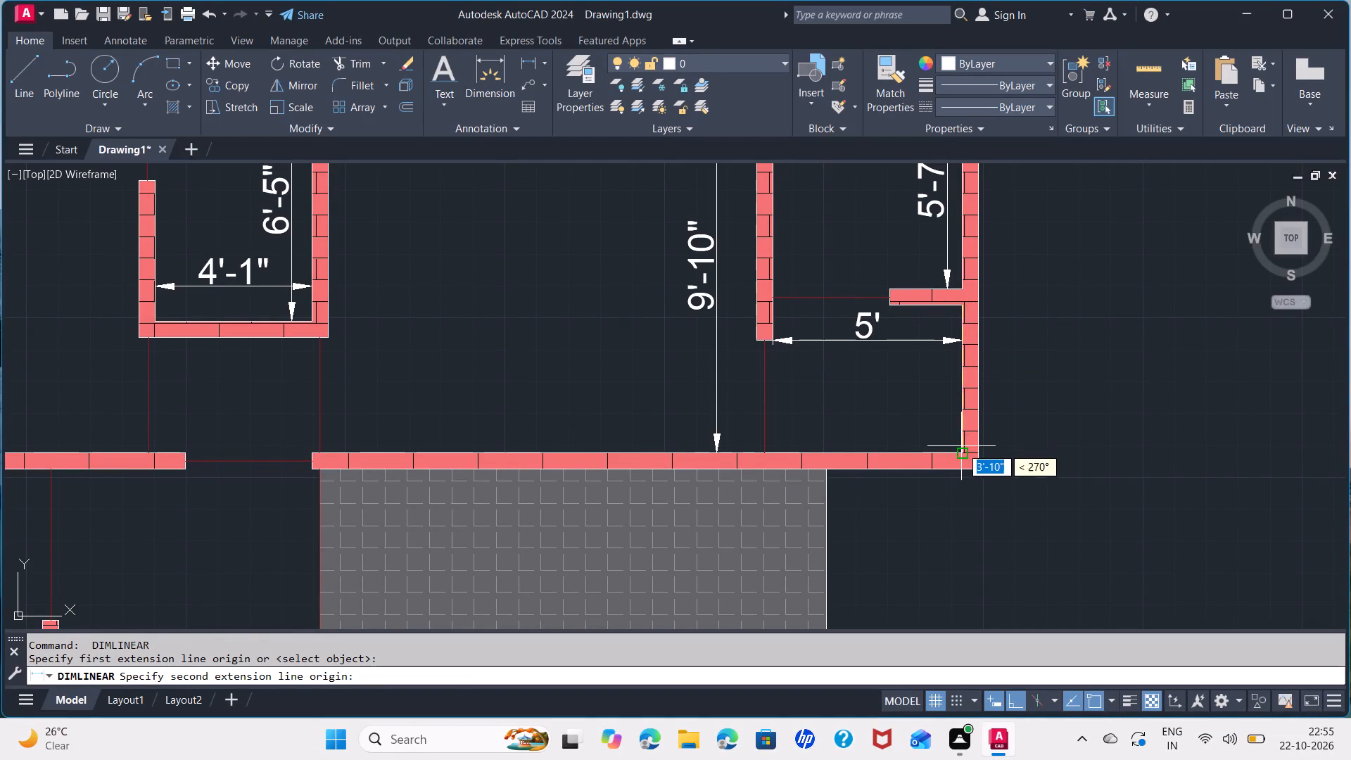
click(963, 450)
click(941, 435)
Add linear dimensions for the second plan's lower western room: its depth beside the west wall and its width below the north wall.
scroll(664, 346, down, 1)
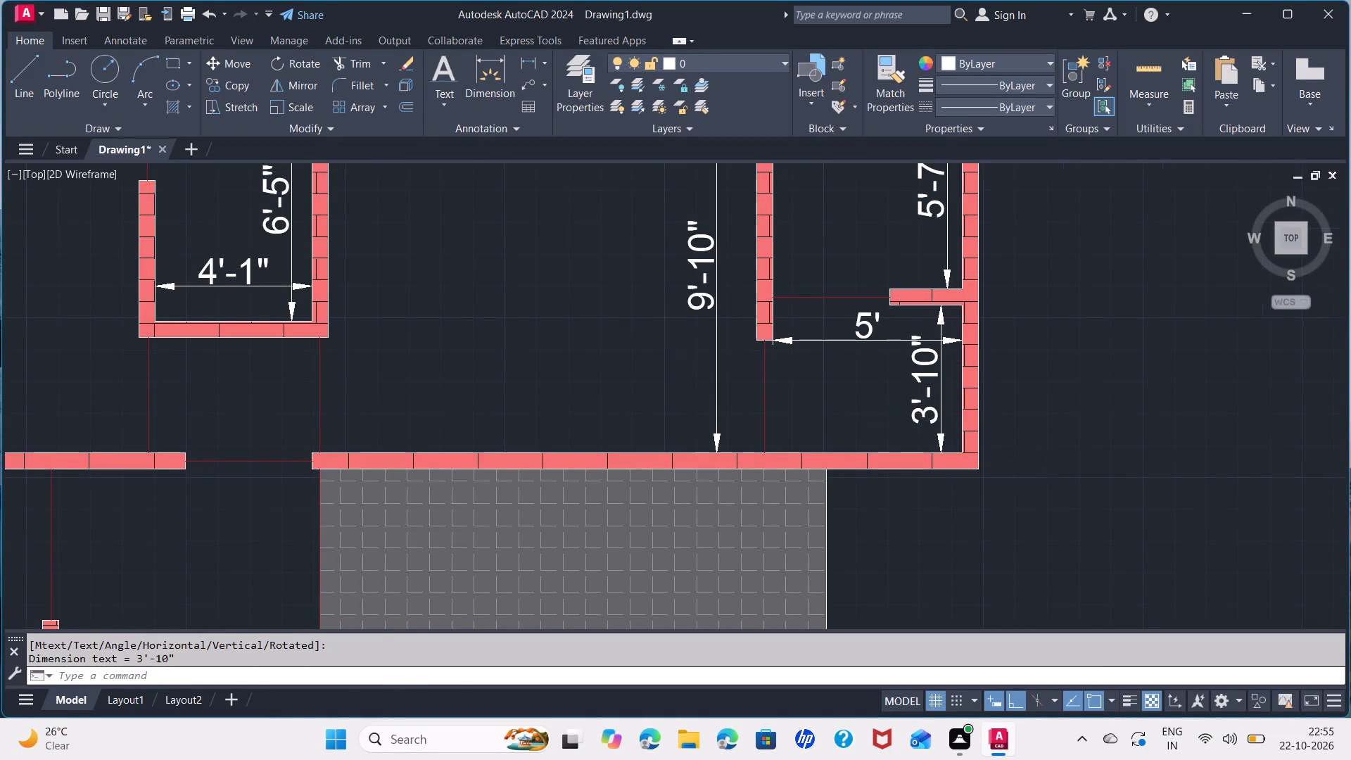
middle_drag(597, 353, 1031, 352)
scroll(895, 376, down, 1)
middle_drag(856, 436, 873, 401)
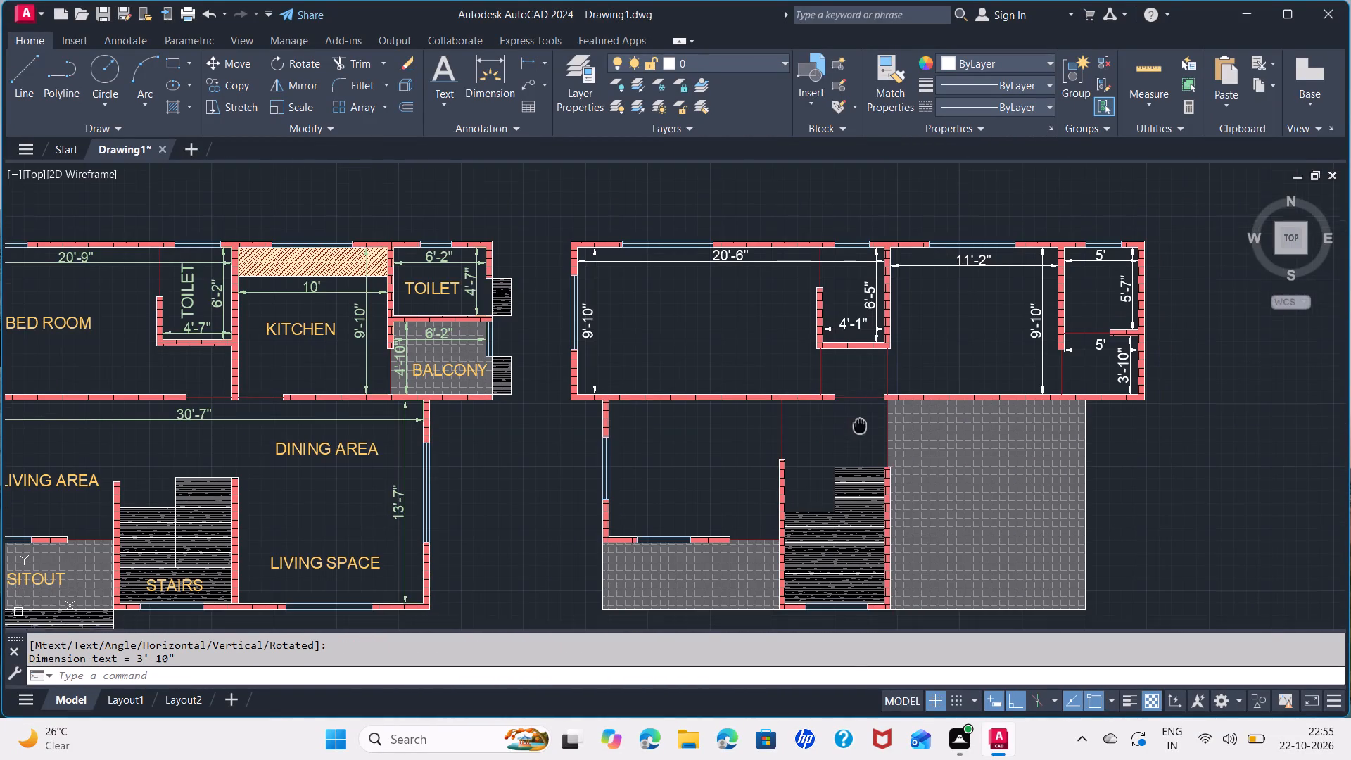
middle_drag(873, 401, 911, 302)
scroll(666, 338, up, 1)
key(space)
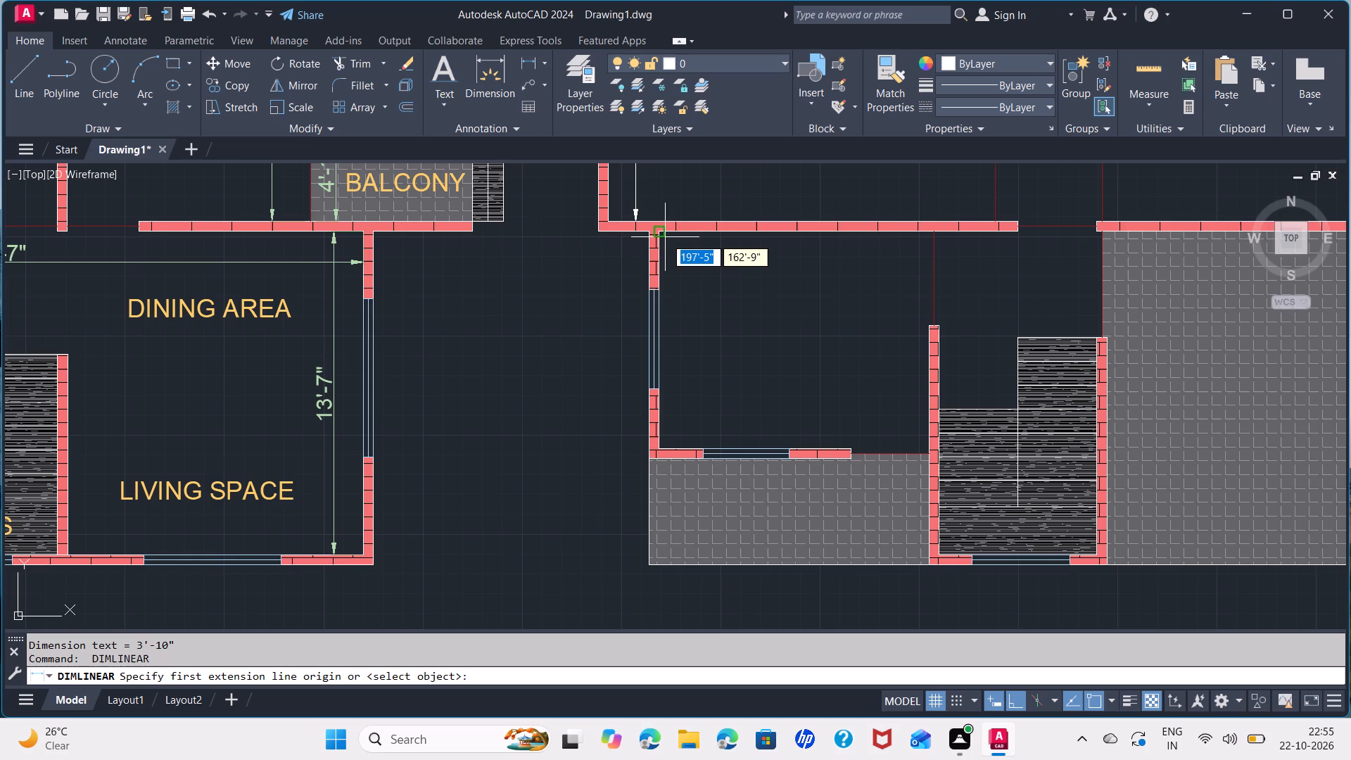
click(659, 232)
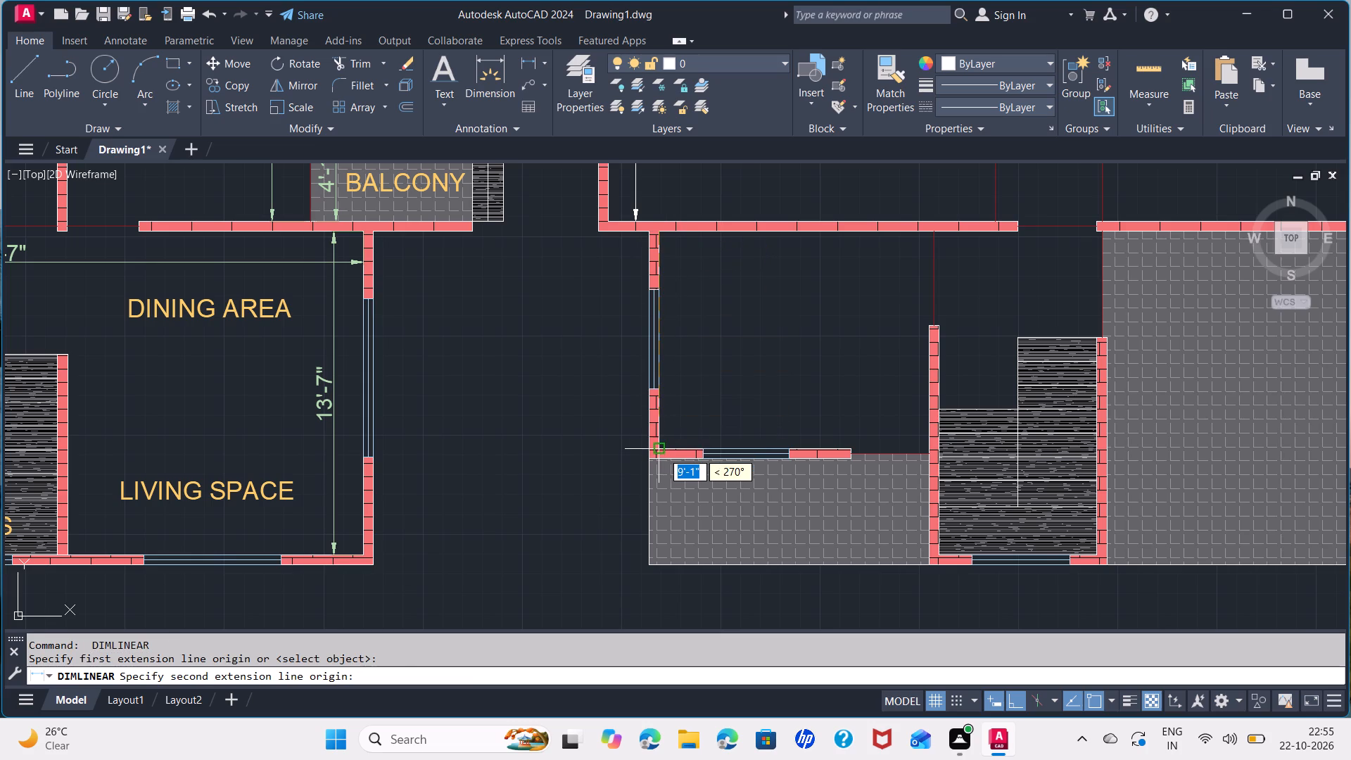
click(662, 452)
click(685, 451)
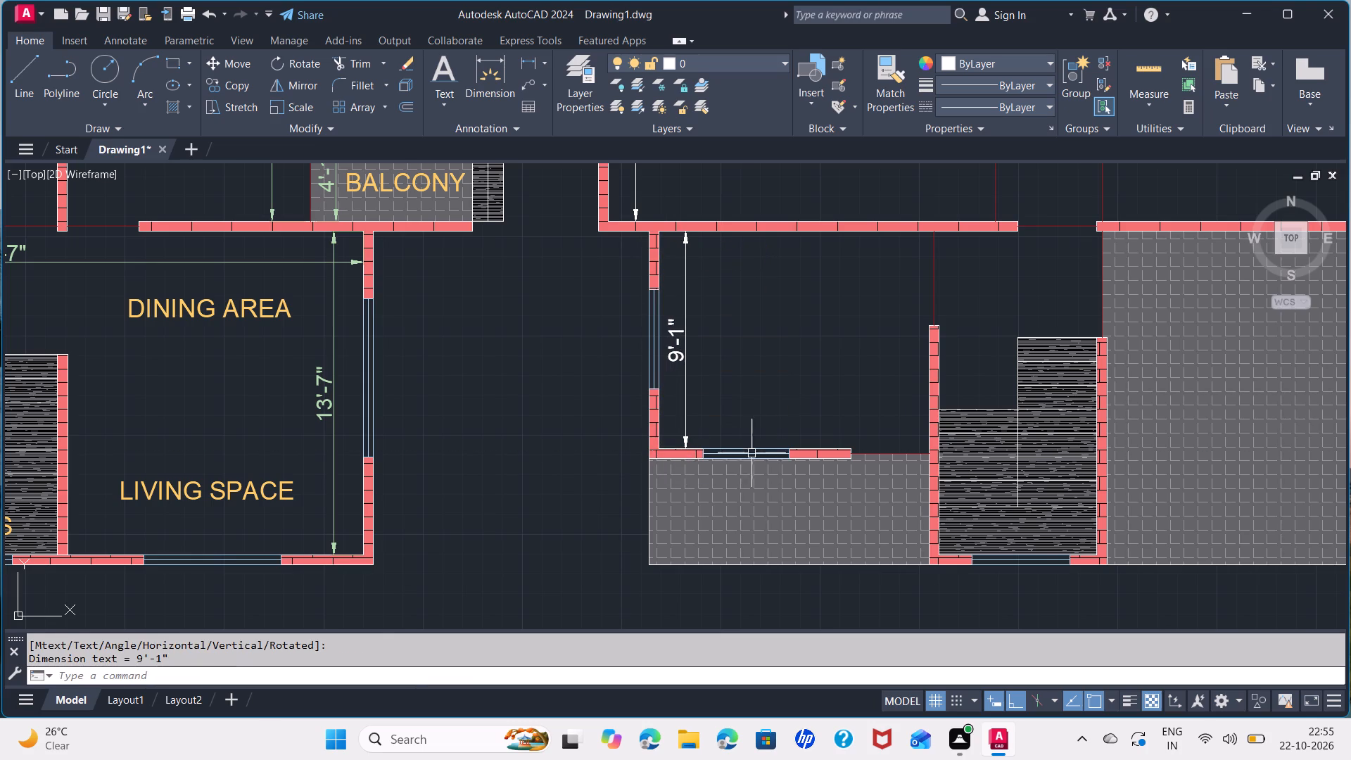
key(space)
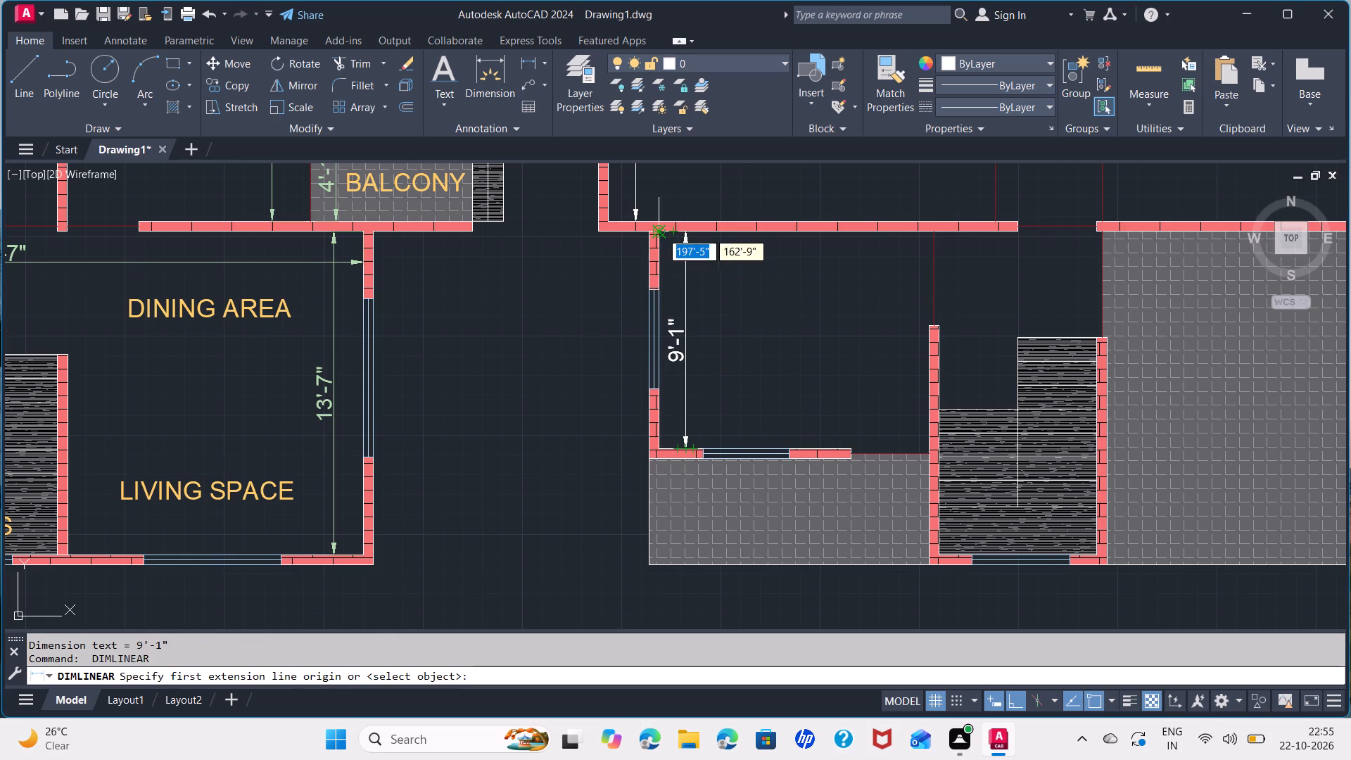
click(661, 231)
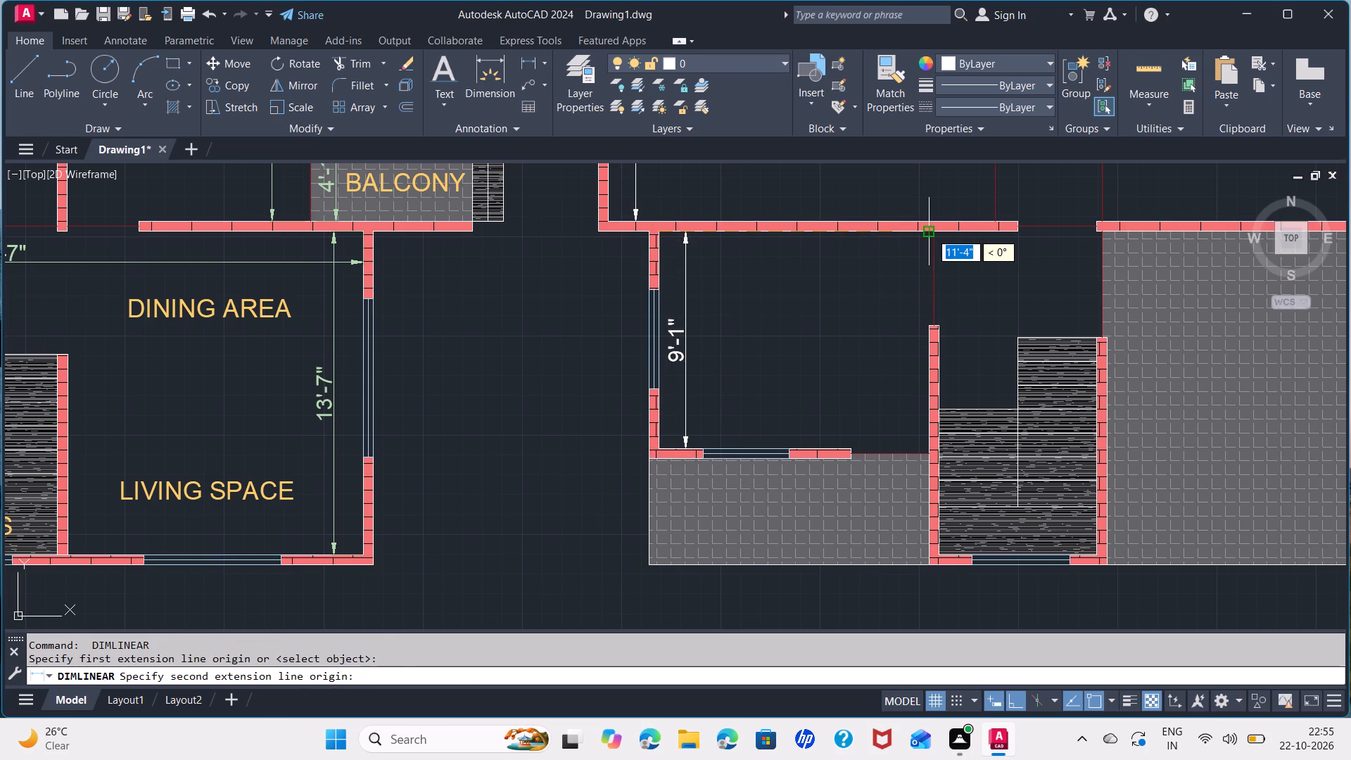
click(930, 232)
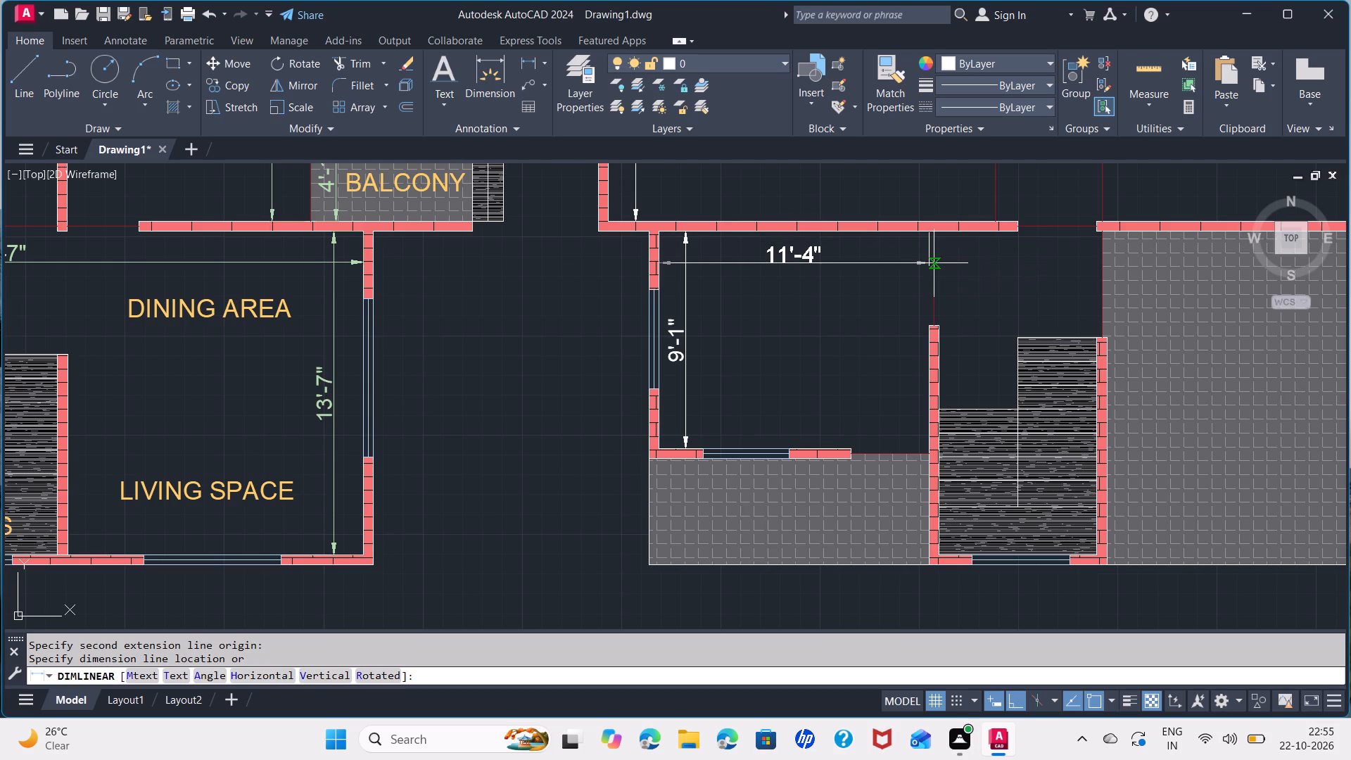
click(932, 259)
Set the colour of the lower western room's width dimension to the light green 175,217,170.
middle_drag(1027, 277, 689, 368)
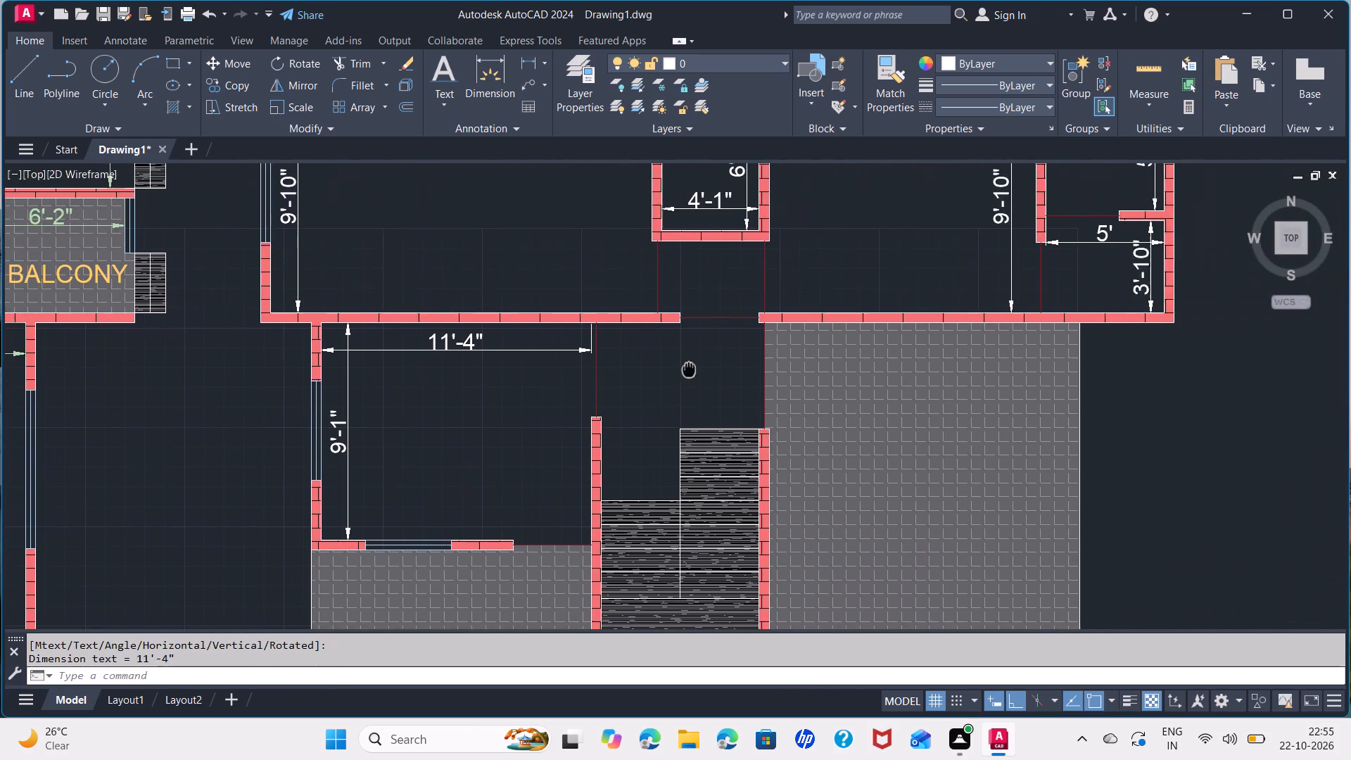
middle_drag(689, 368, 678, 260)
scroll(678, 264, down, 1)
middle_drag(640, 270, 751, 397)
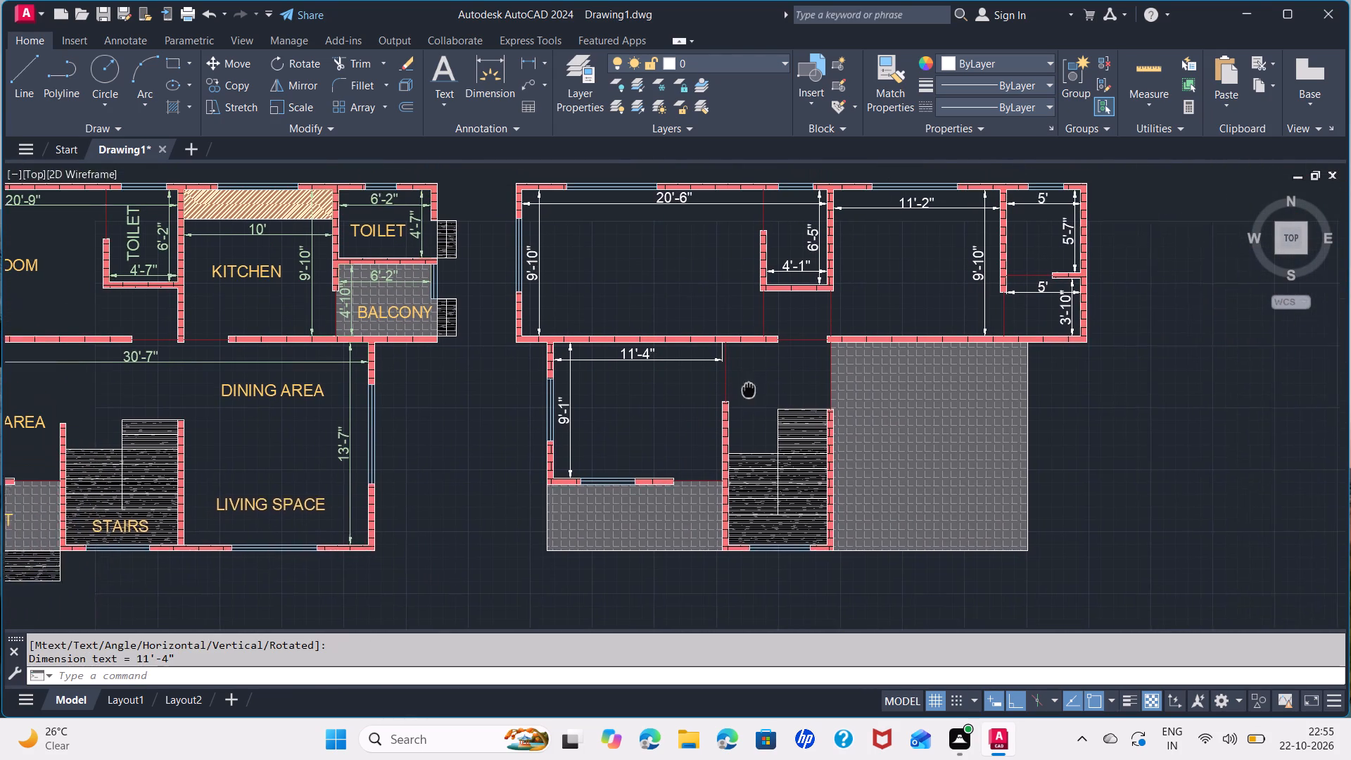
middle_drag(751, 397, 754, 405)
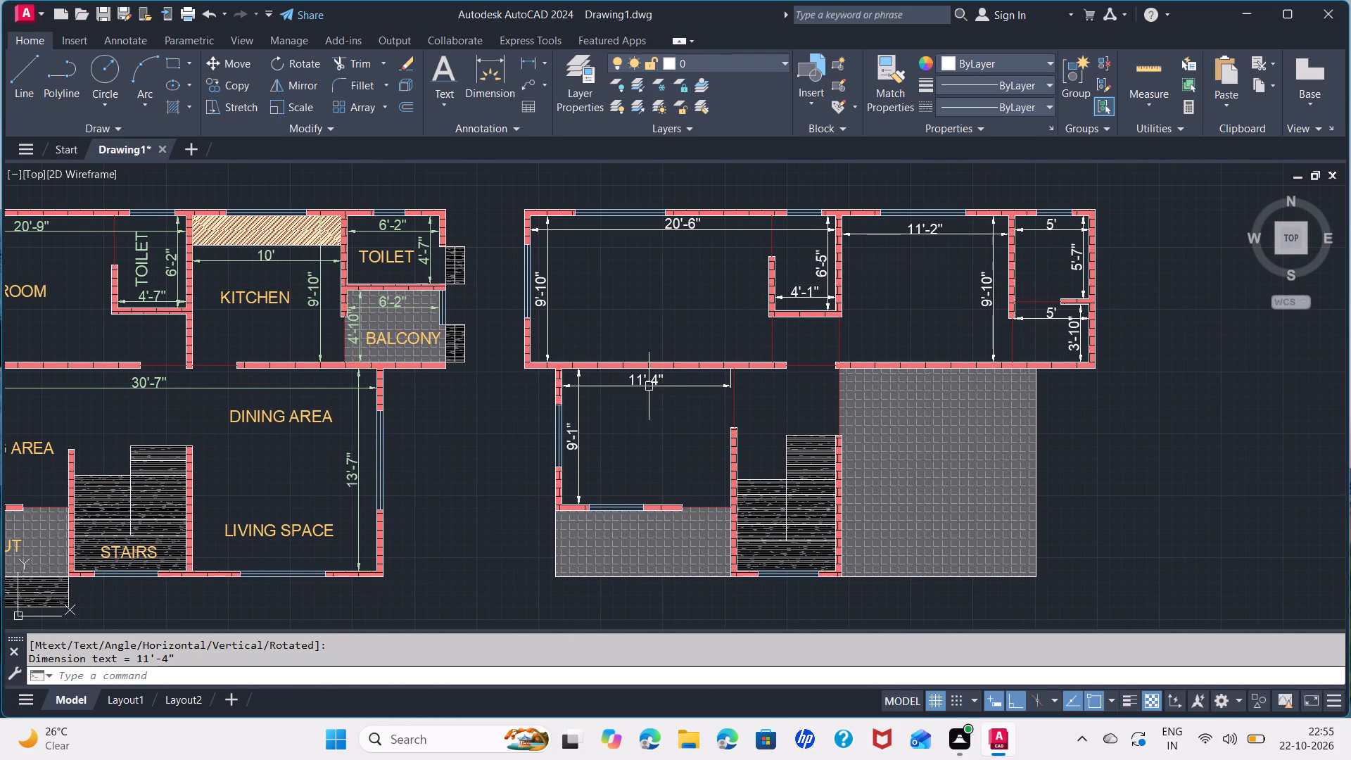
scroll(649, 386, up, 1)
click(656, 379)
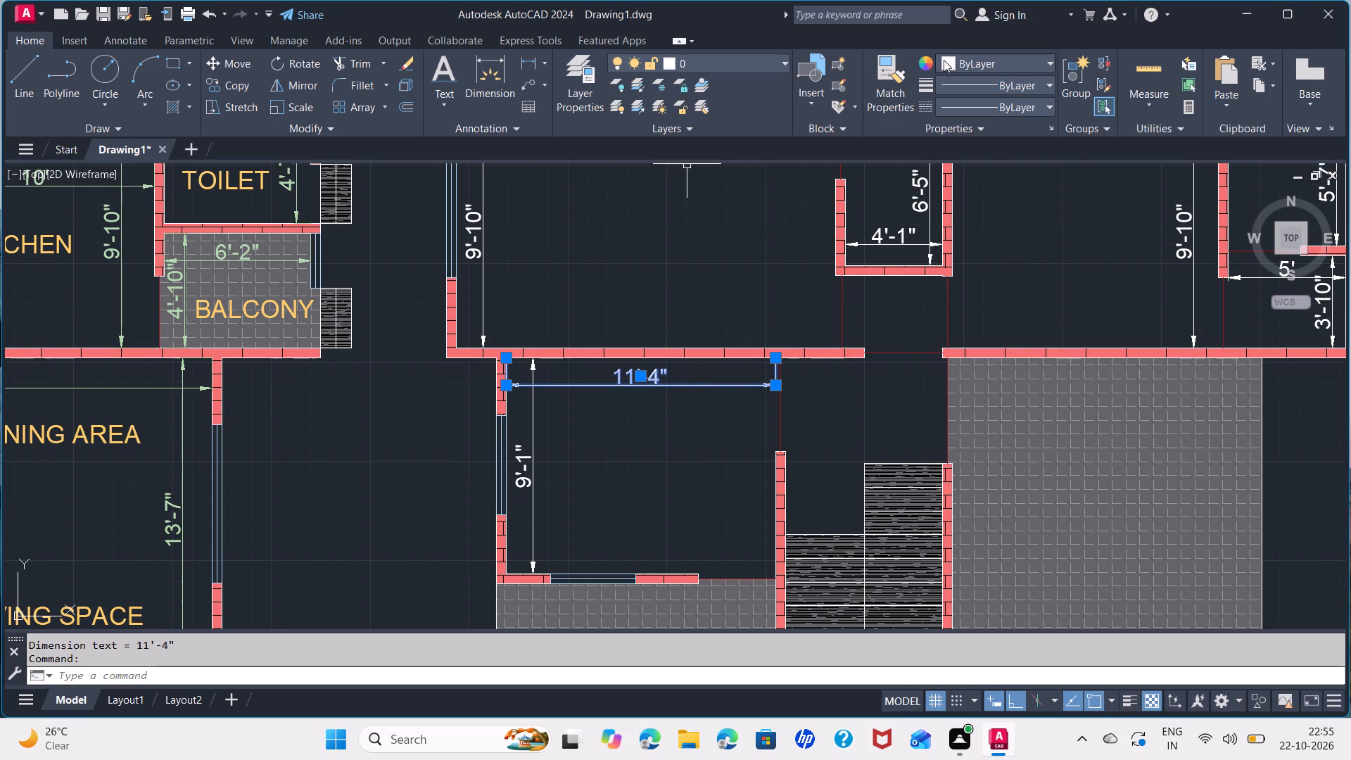
click(949, 60)
click(1072, 172)
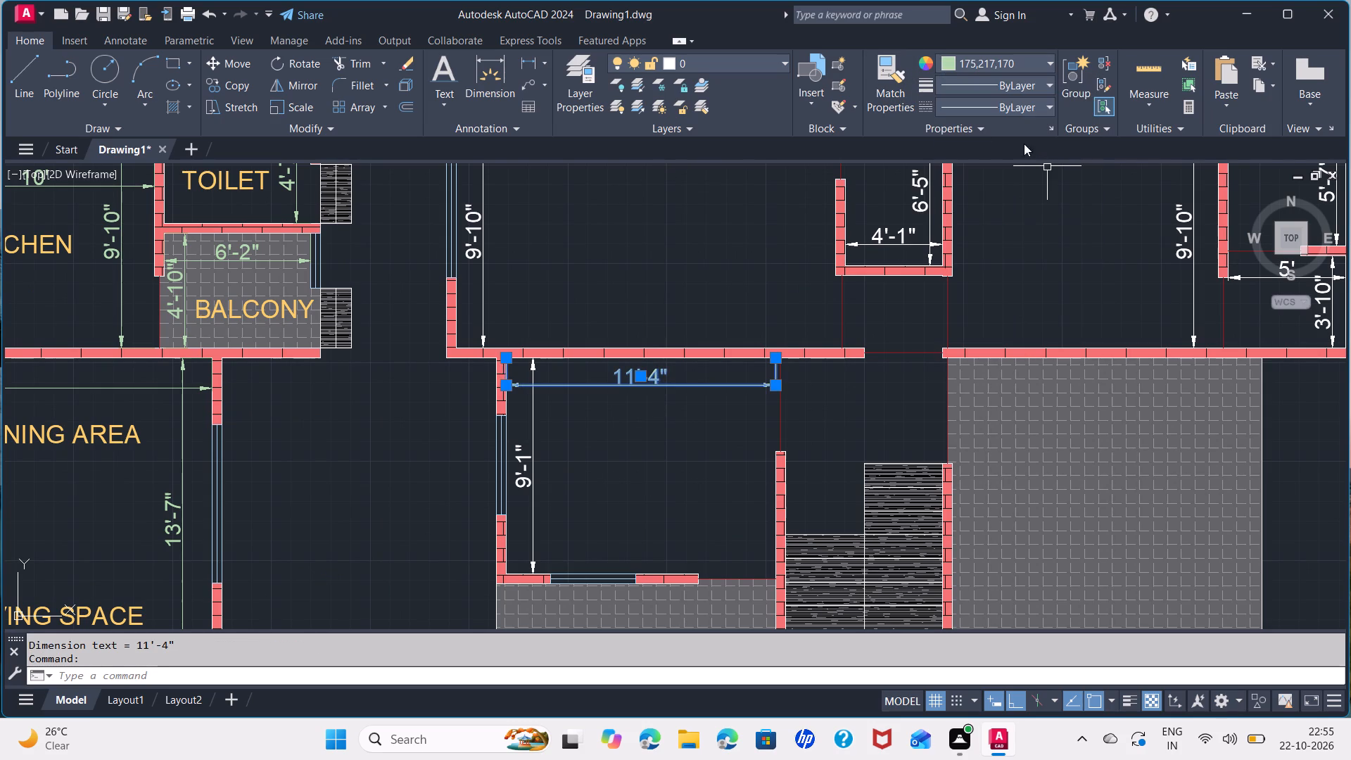
Match the green width dimension's properties onto all the remaining white dimensions of the second plan.
click(887, 62)
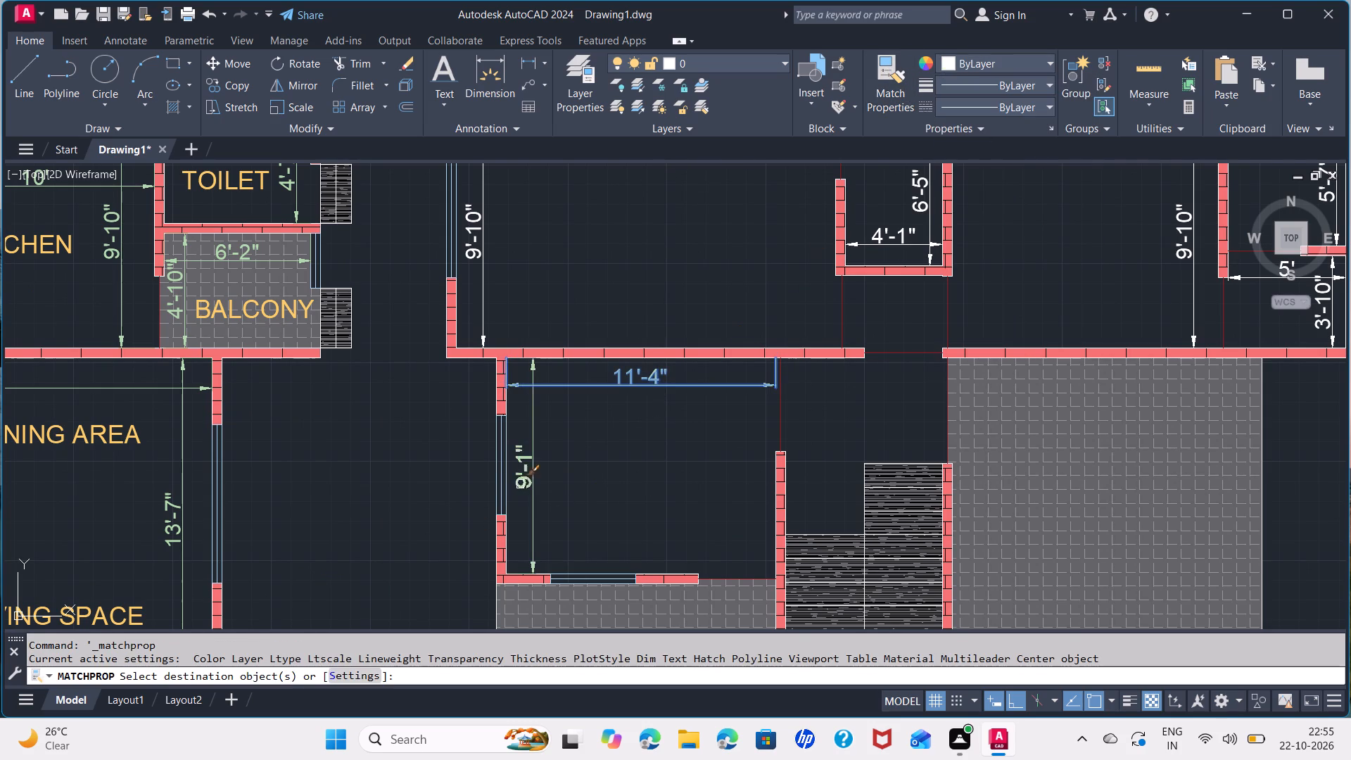
click(528, 476)
click(480, 232)
middle_drag(648, 234, 648, 246)
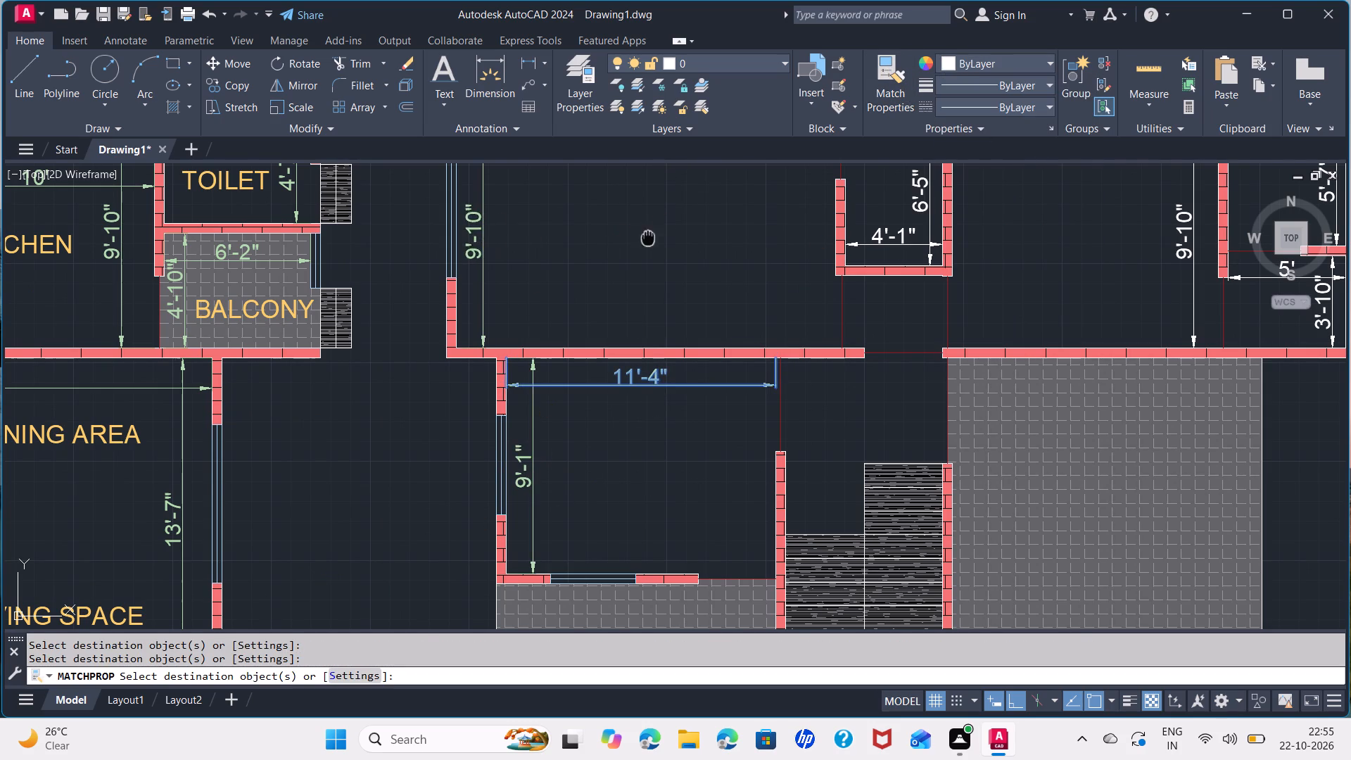
middle_drag(648, 246, 586, 438)
click(628, 340)
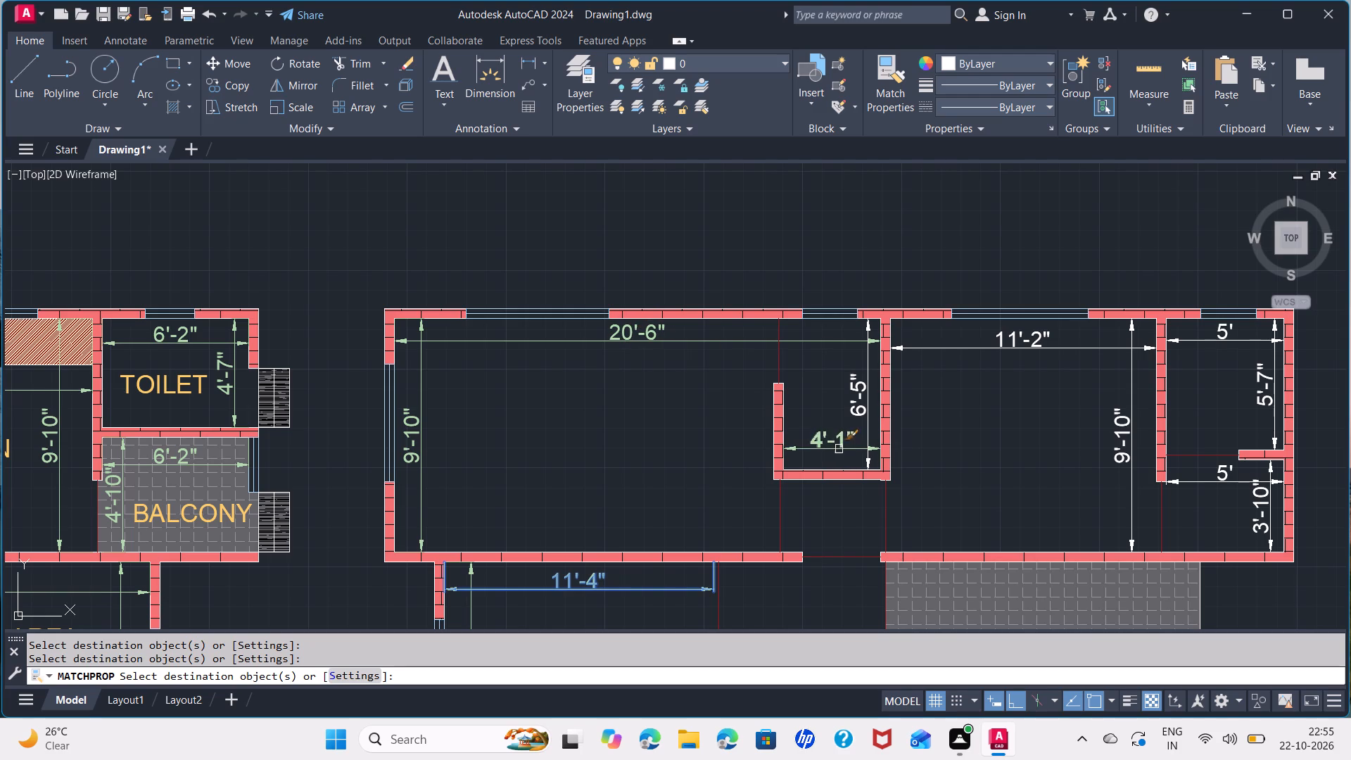
click(835, 441)
click(861, 399)
click(1027, 338)
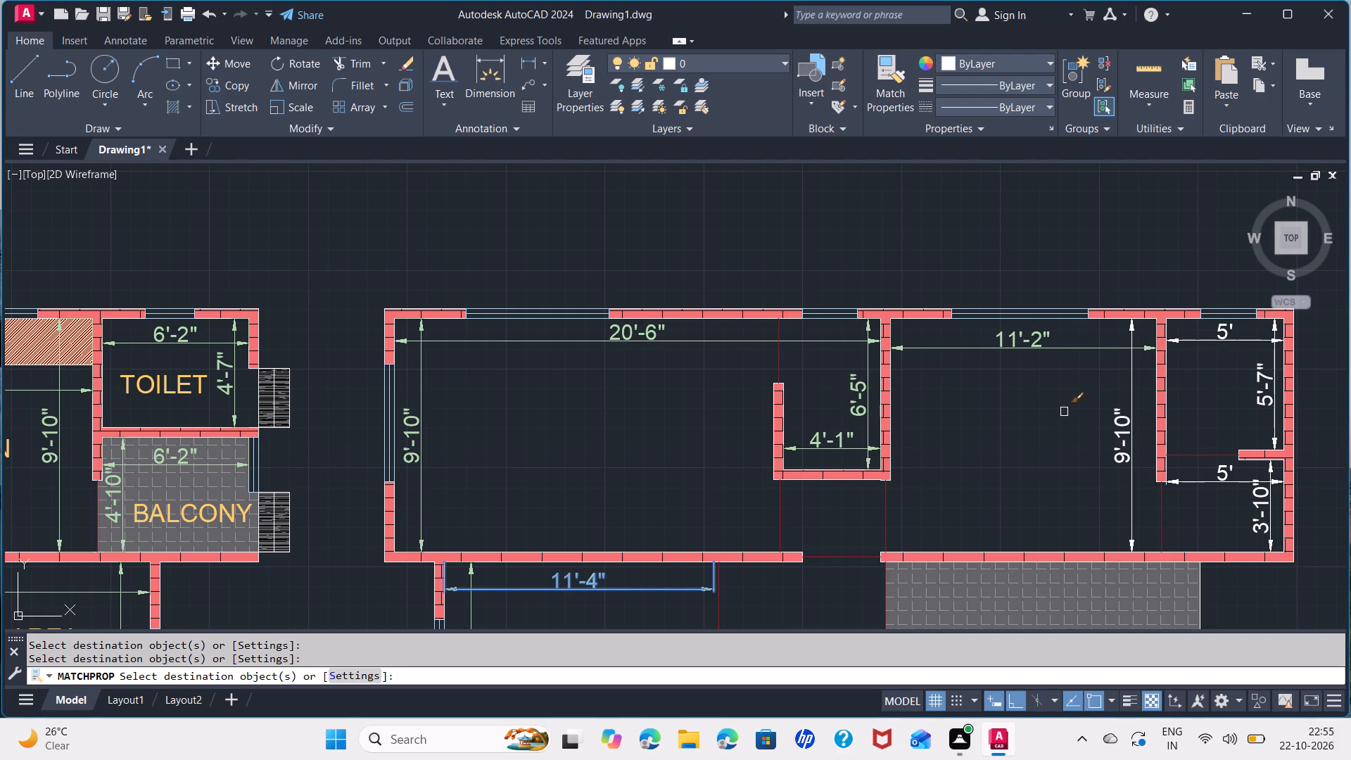
click(1133, 458)
click(1227, 329)
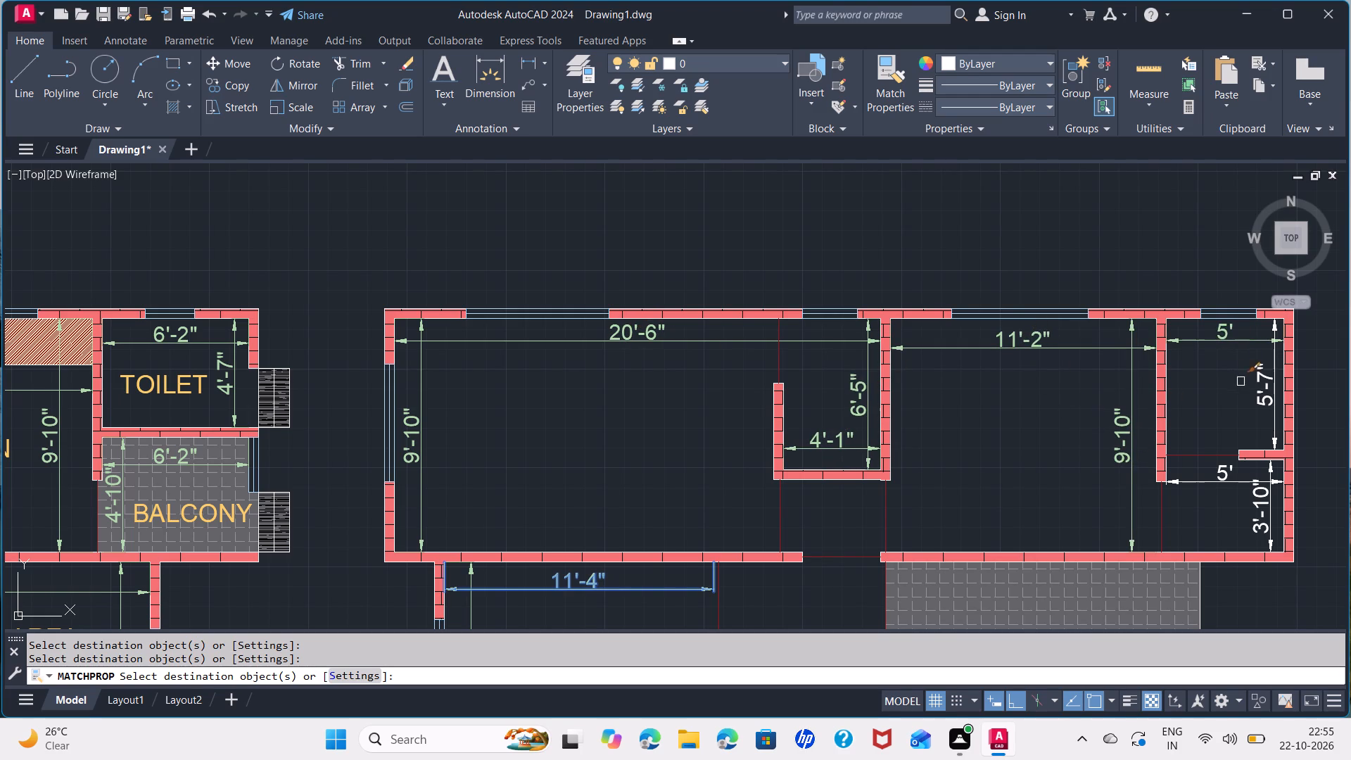
click(1268, 389)
click(1243, 484)
click(1264, 512)
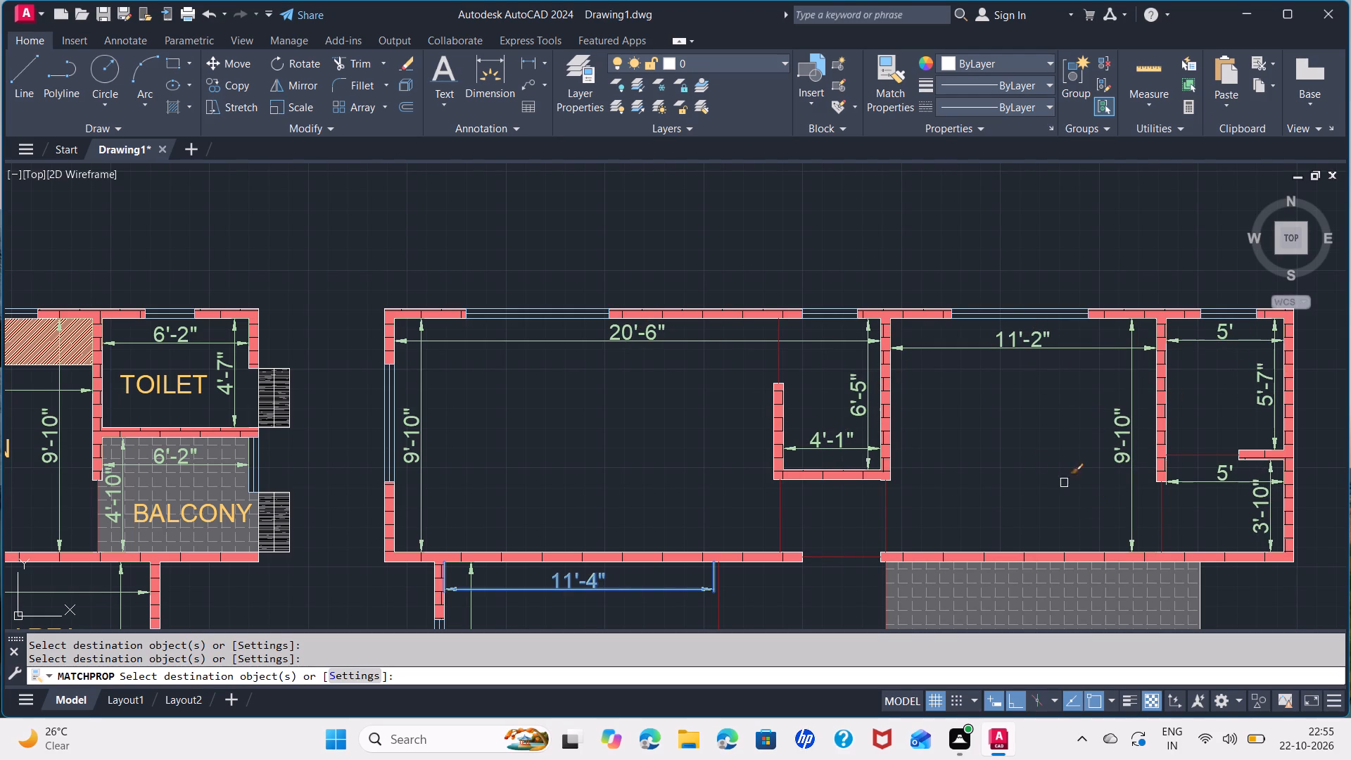
key(Escape)
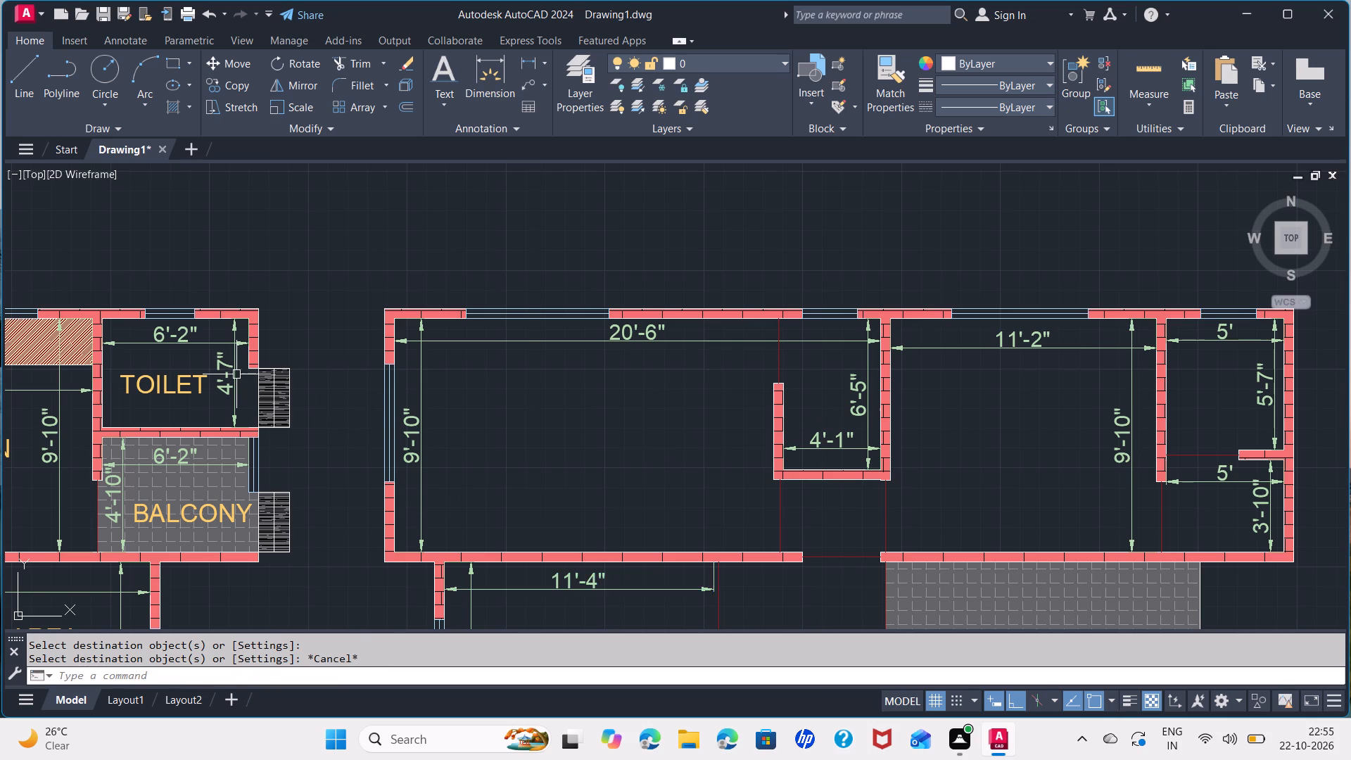
Copy the TOILET label from the first plan into the second plan's five northern spaces: both large rooms and the three small spaces.
click(157, 379)
text(CO)
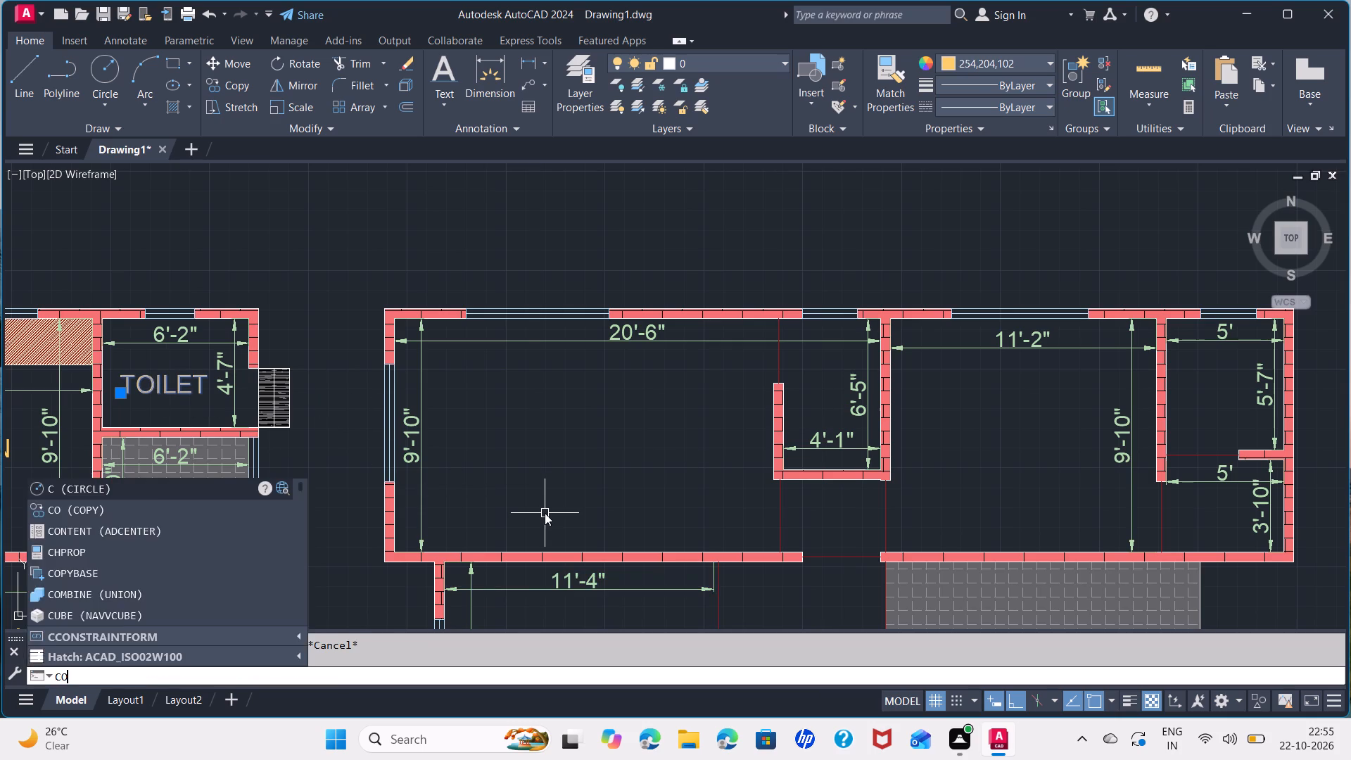
key(Return)
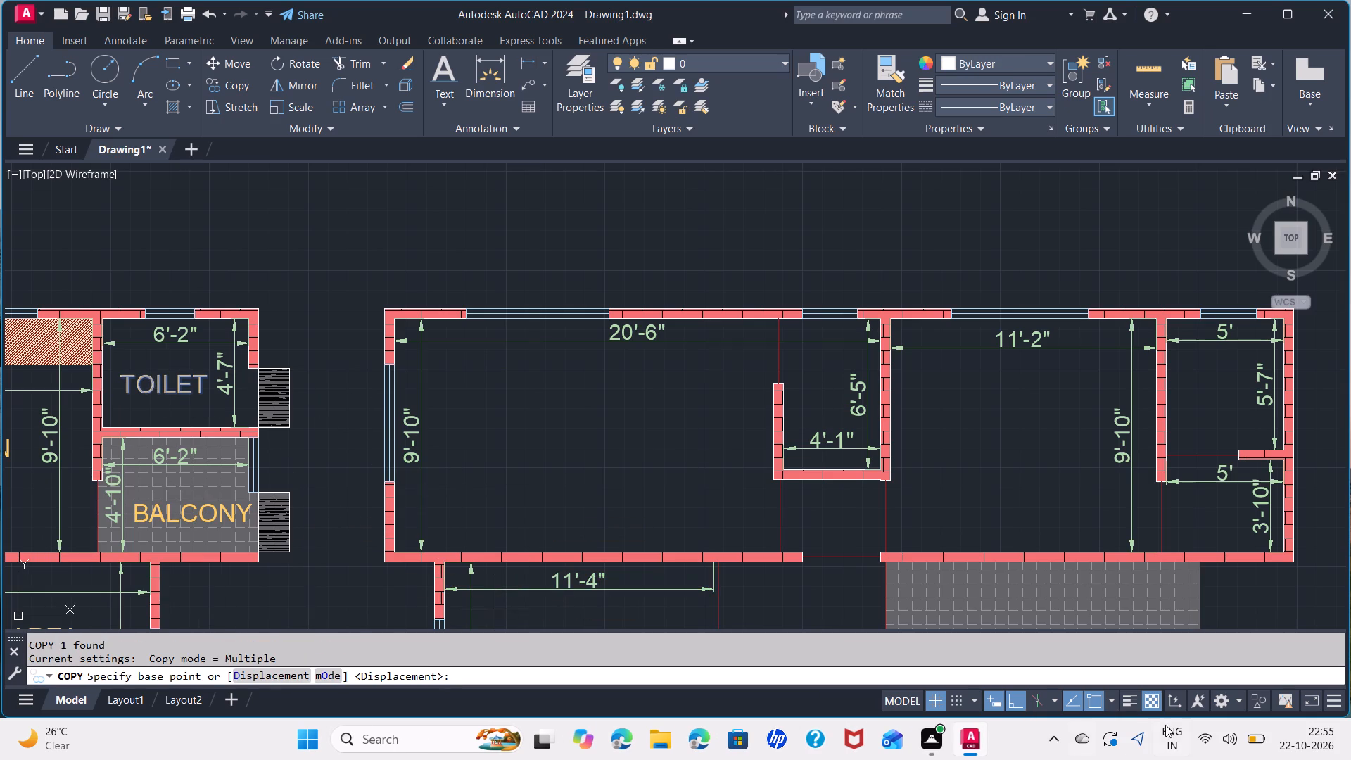
click(1015, 698)
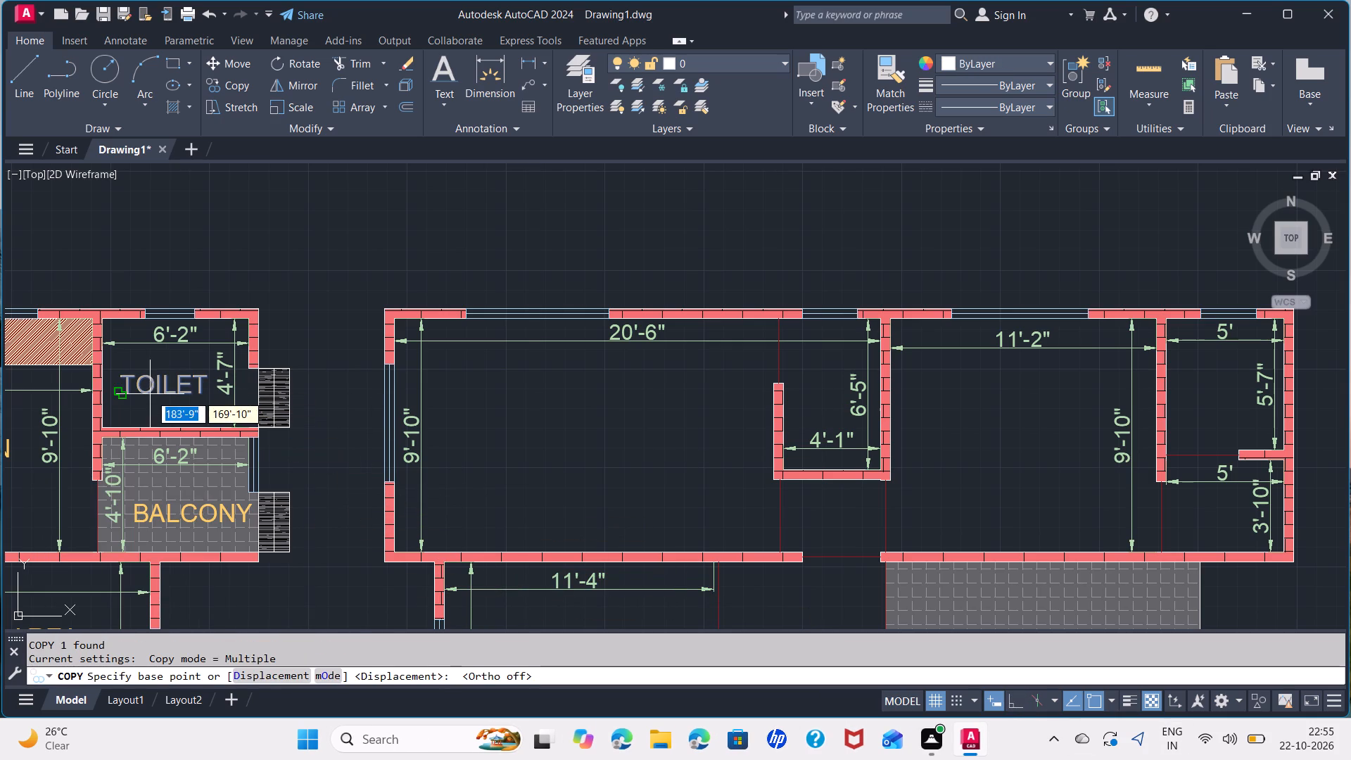
click(151, 388)
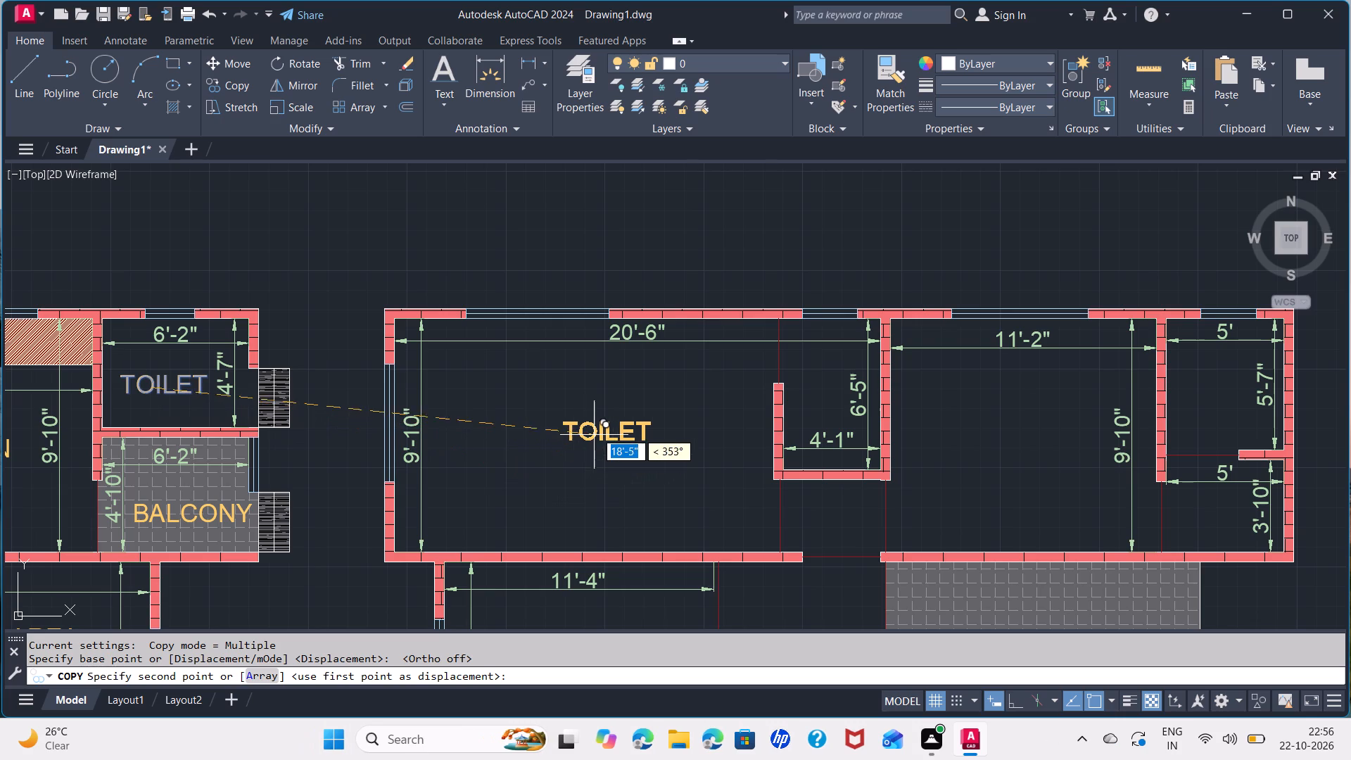
click(586, 447)
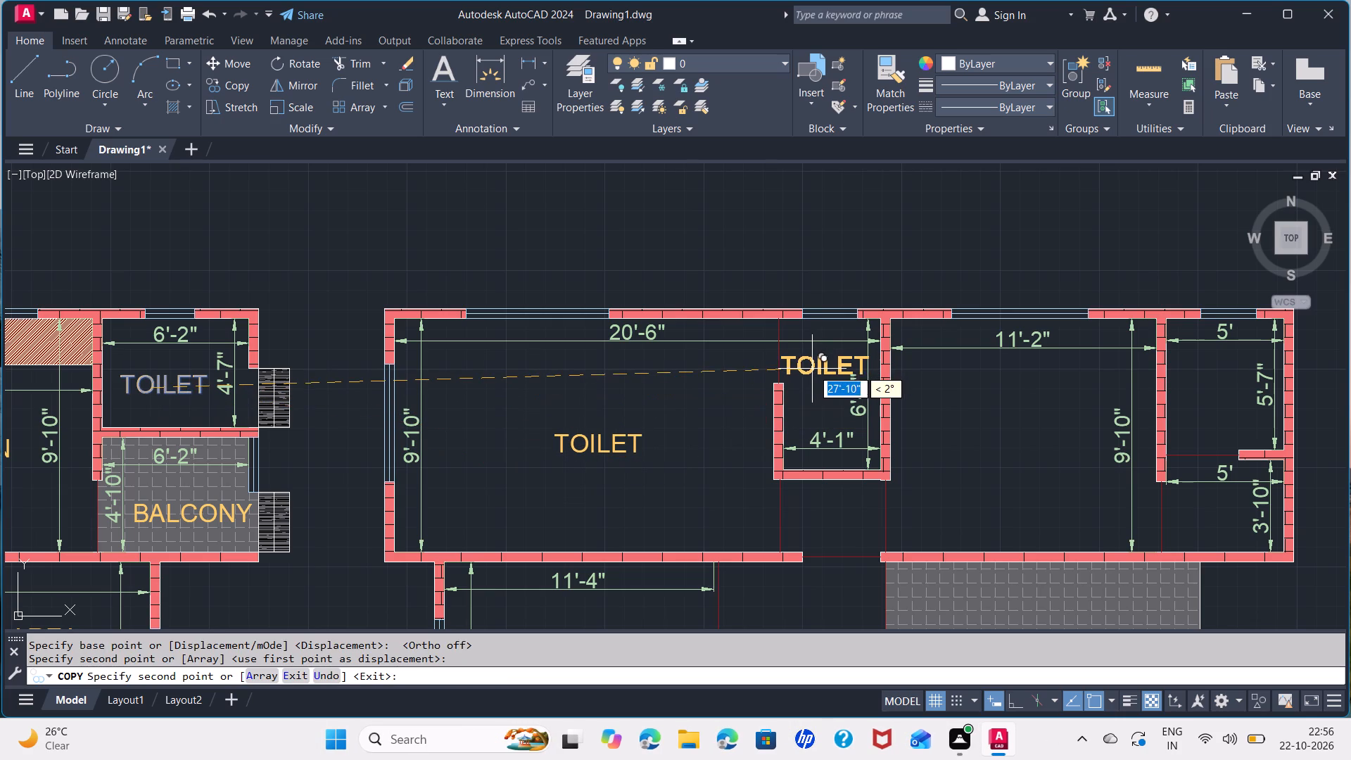
click(813, 364)
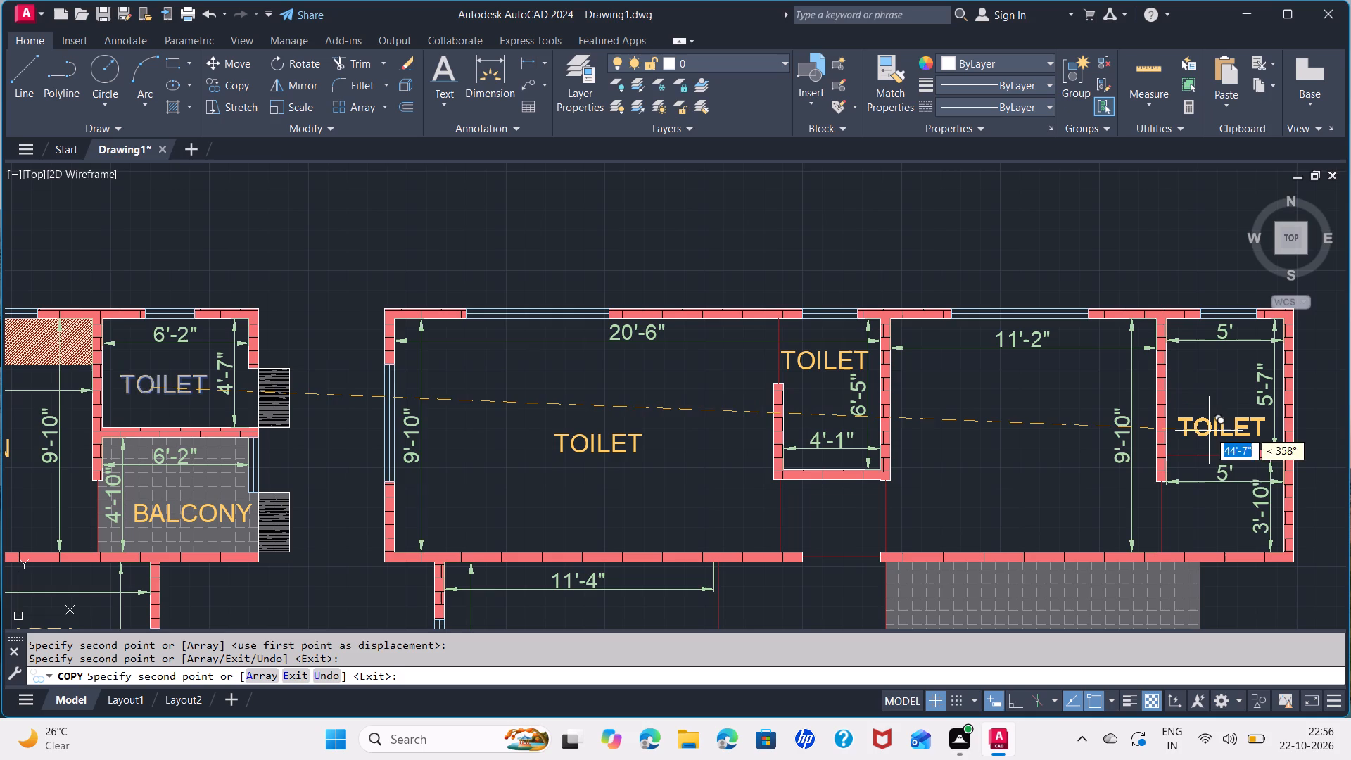
click(1210, 431)
click(1195, 517)
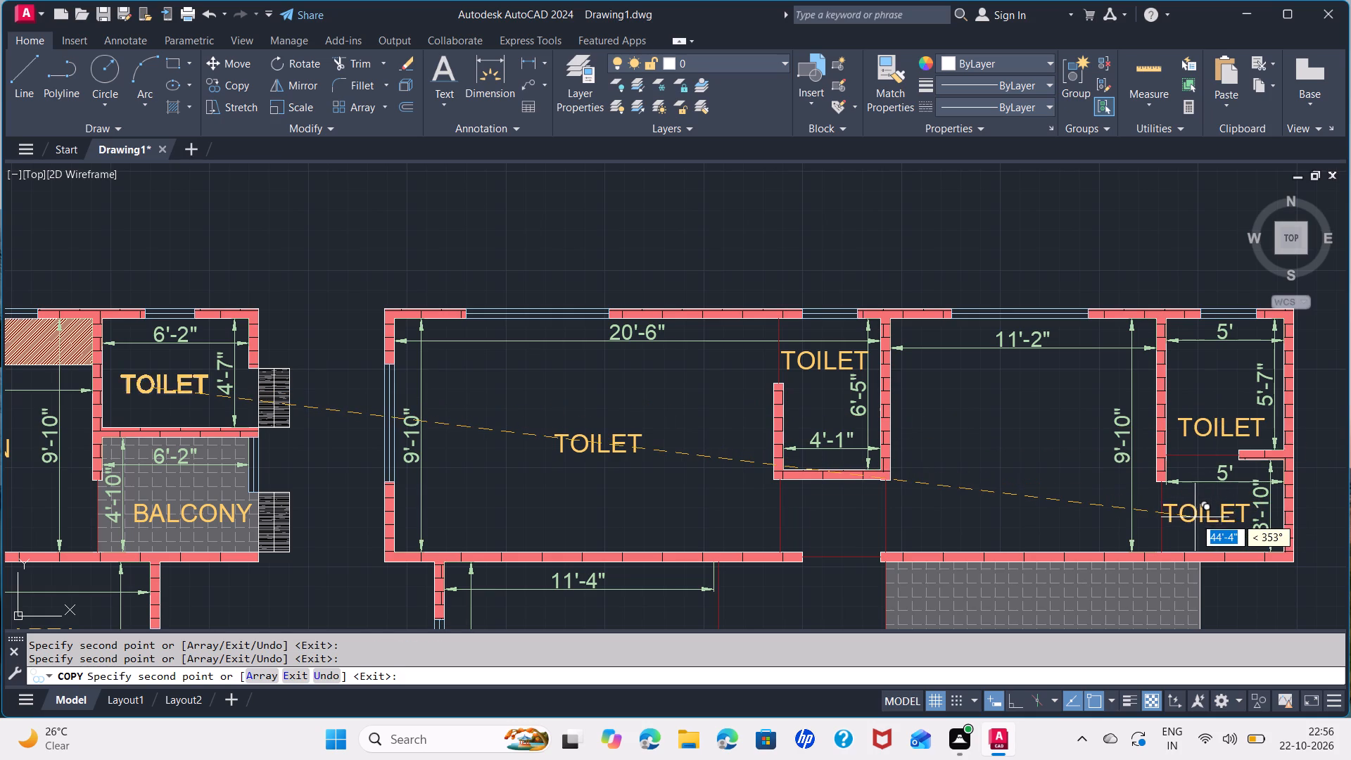
click(994, 430)
Continue copying the TOILET label into the lower western room, the large hatched eastern area, the hatched strip below the room, and the staircase.
middle_drag(782, 593, 889, 426)
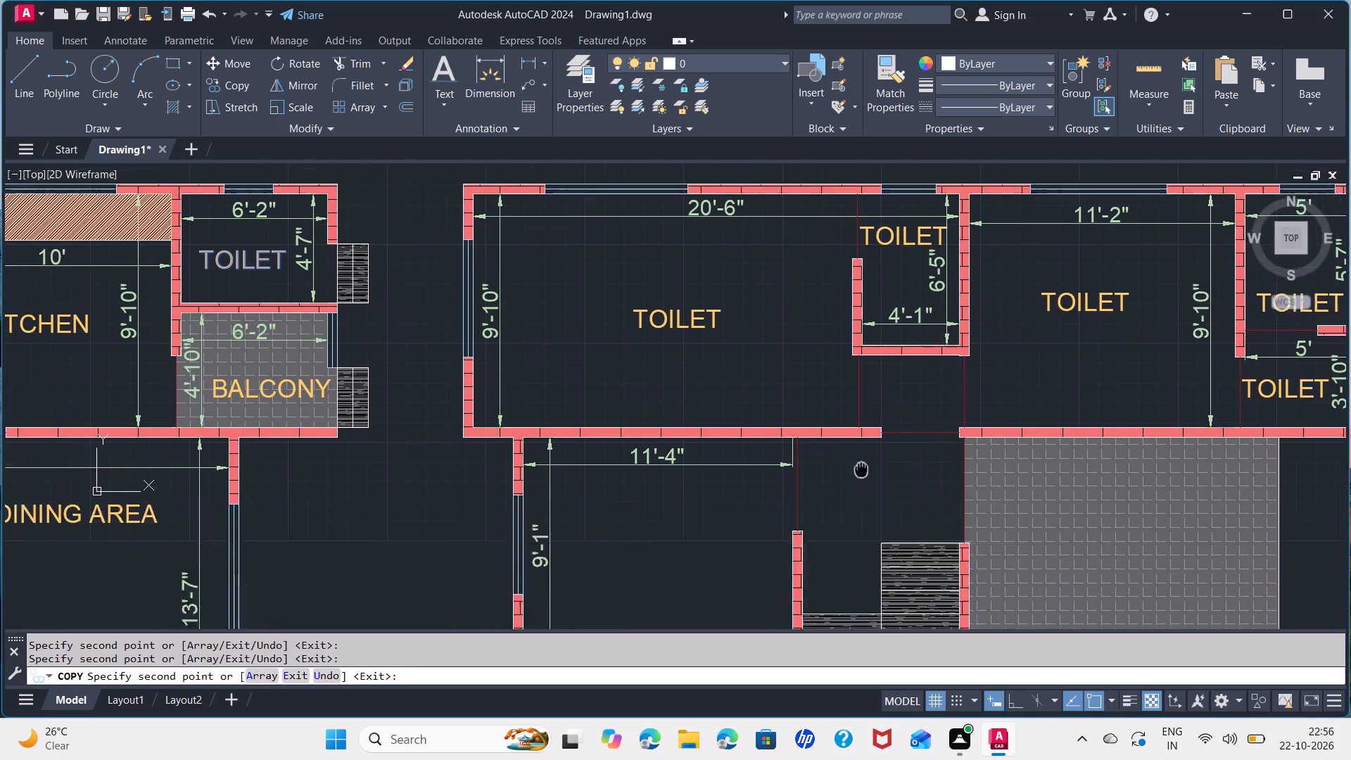
middle_drag(889, 426, 923, 376)
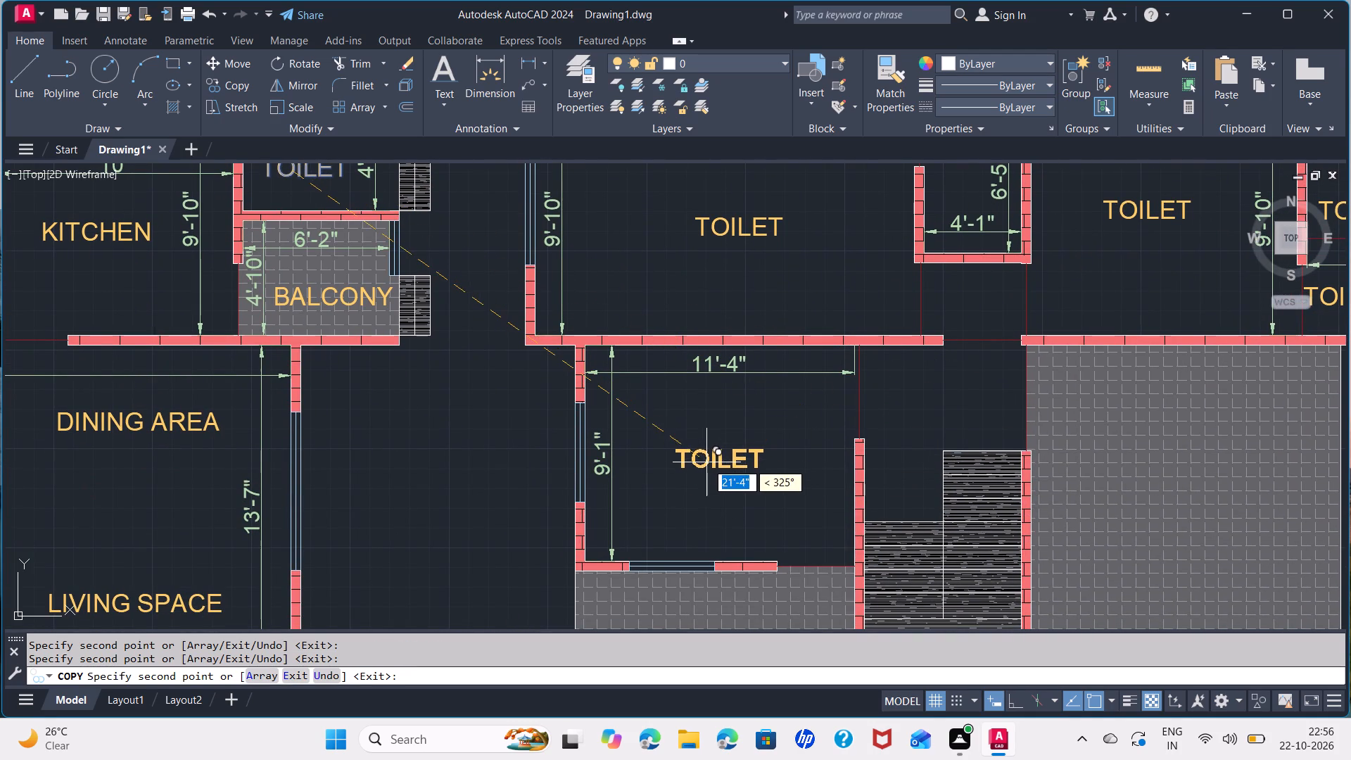
click(706, 462)
click(1195, 498)
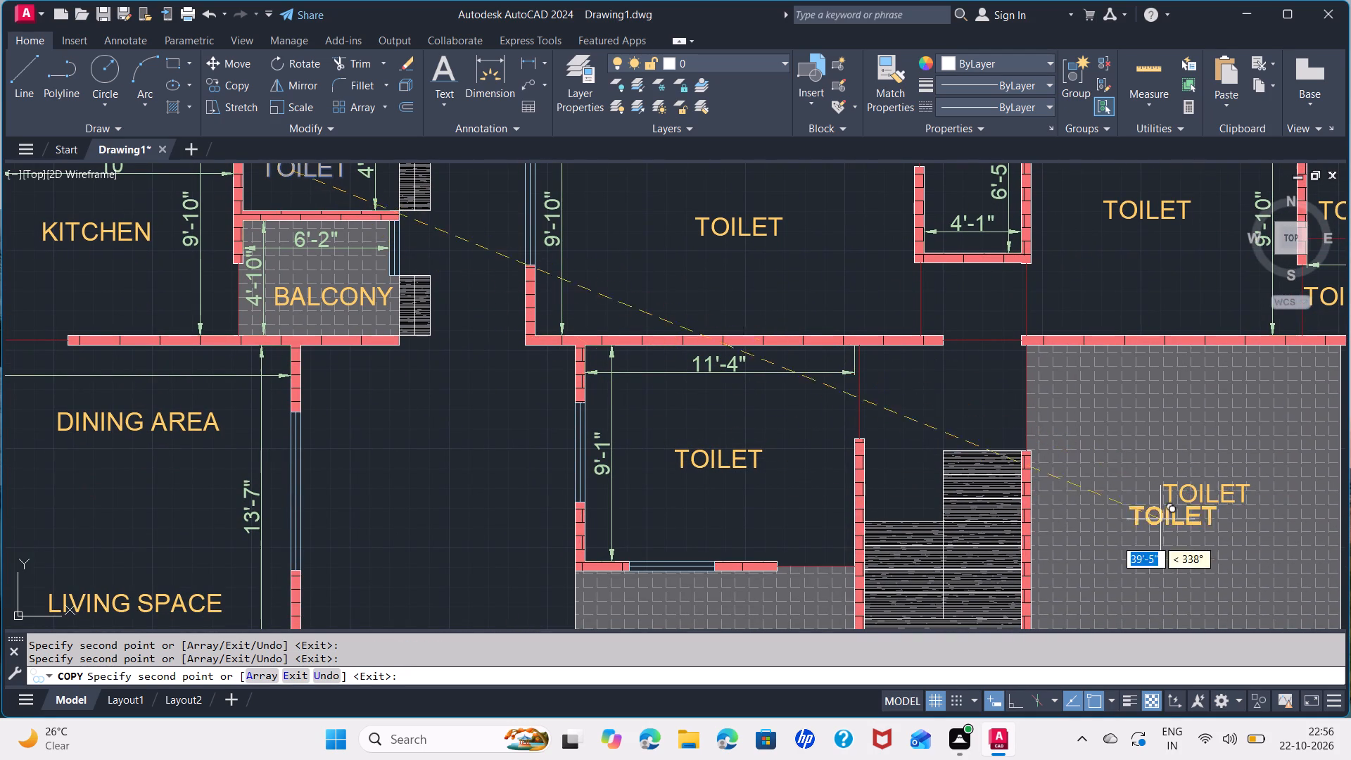
middle_drag(772, 610, 797, 508)
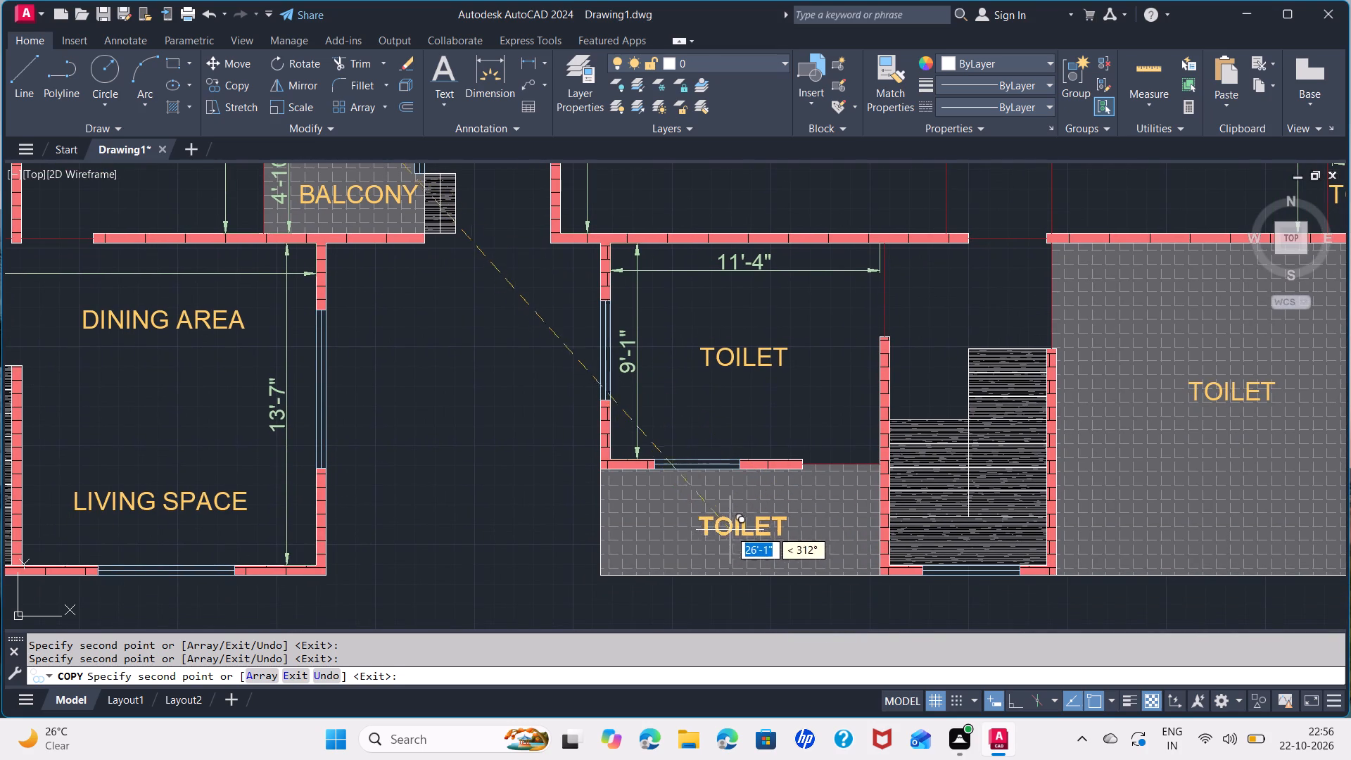
click(735, 524)
click(945, 545)
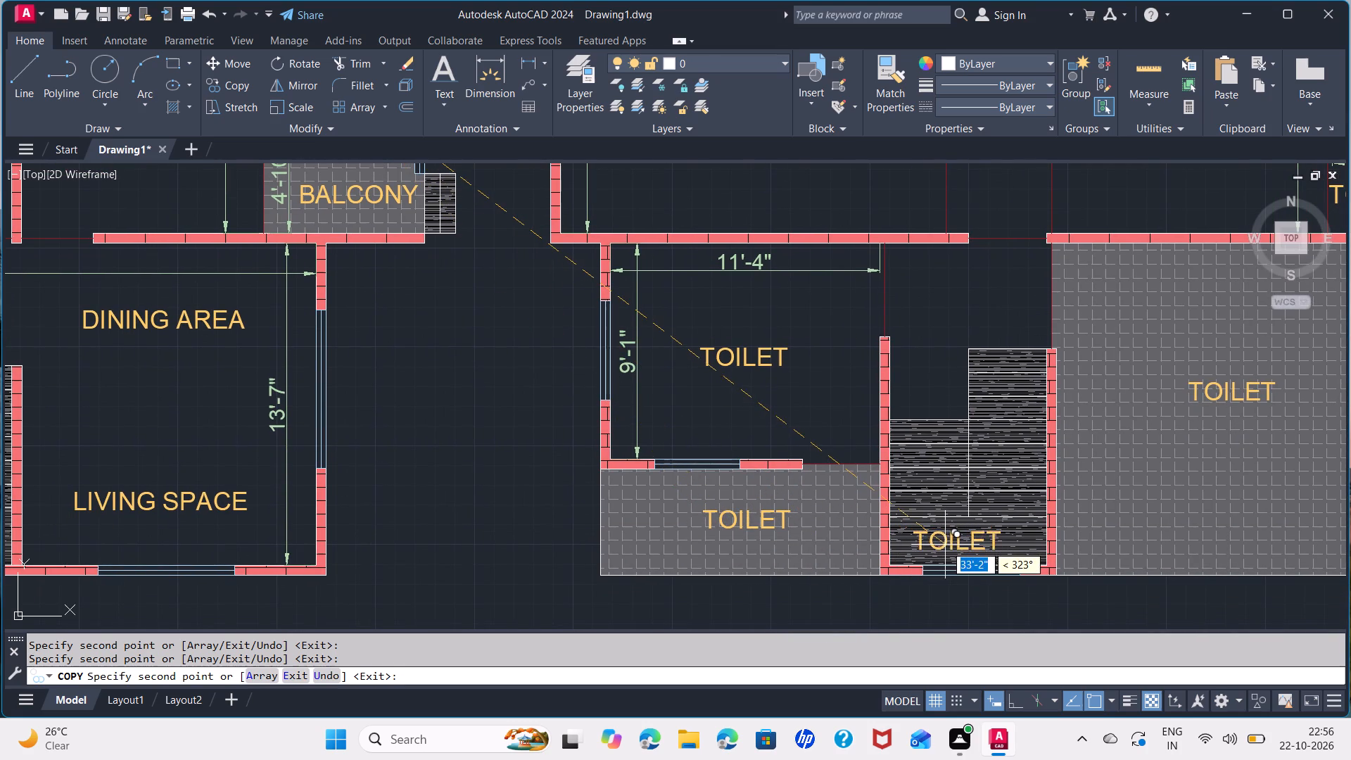
key(Escape)
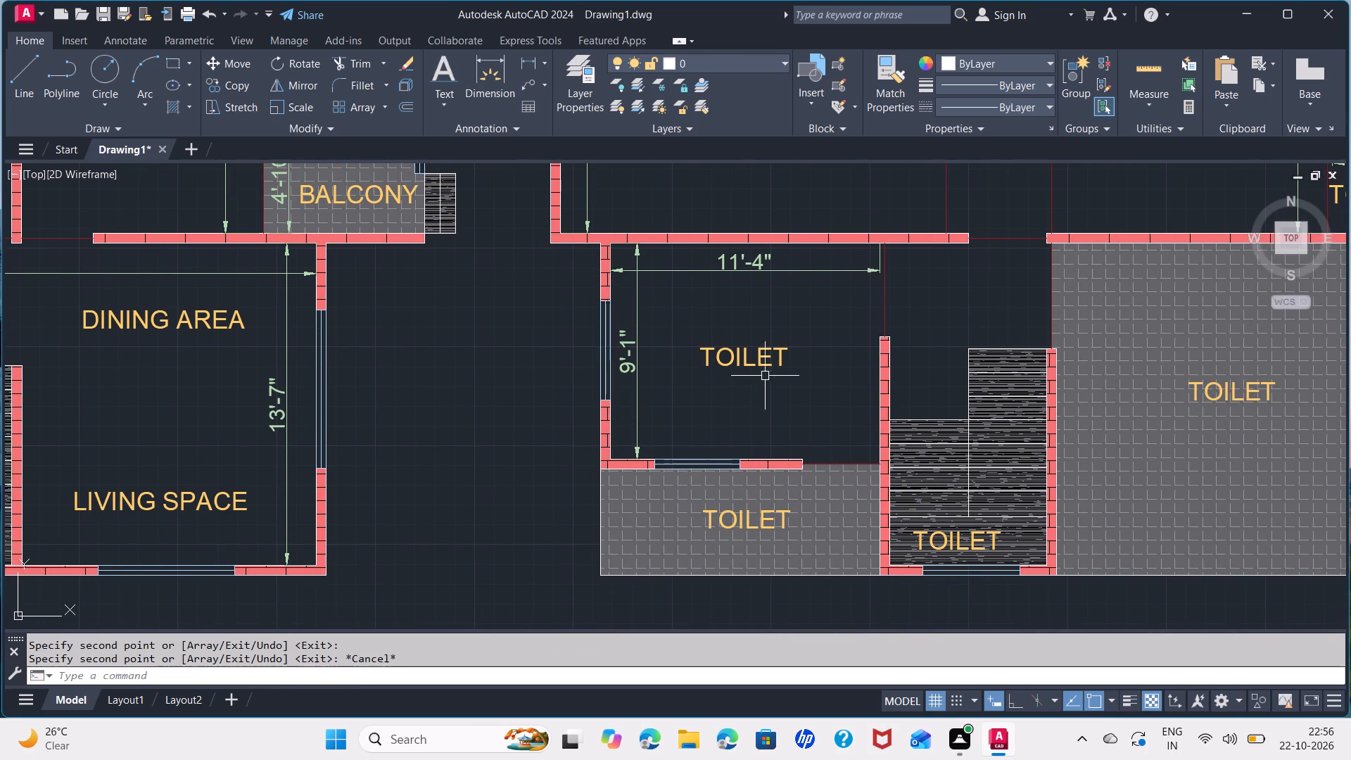
Change the copied label in the lower western room to LIVING AREA and the one in the hatched strip below it to BALCONY.
double_click(788, 348)
key(BackSpace)
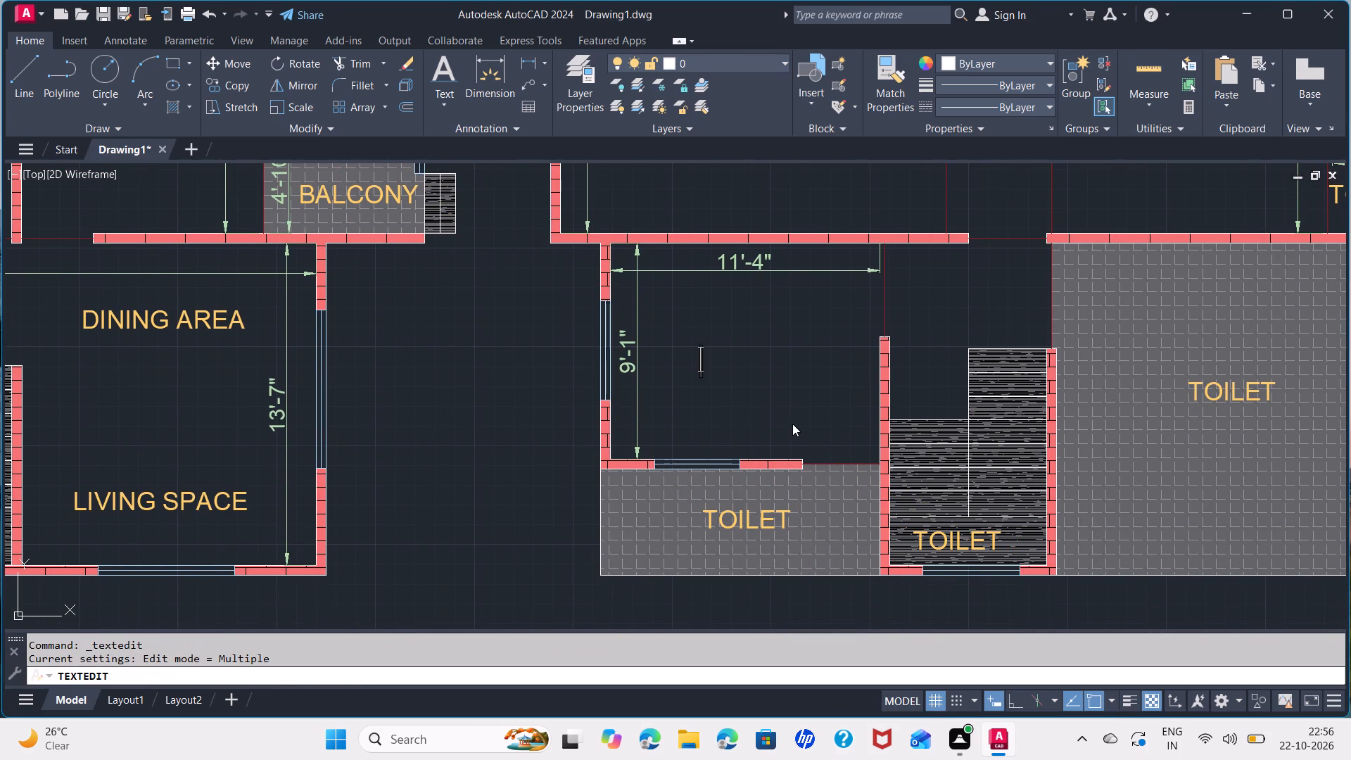
text(LIVING)
key(space)
text(AREA)
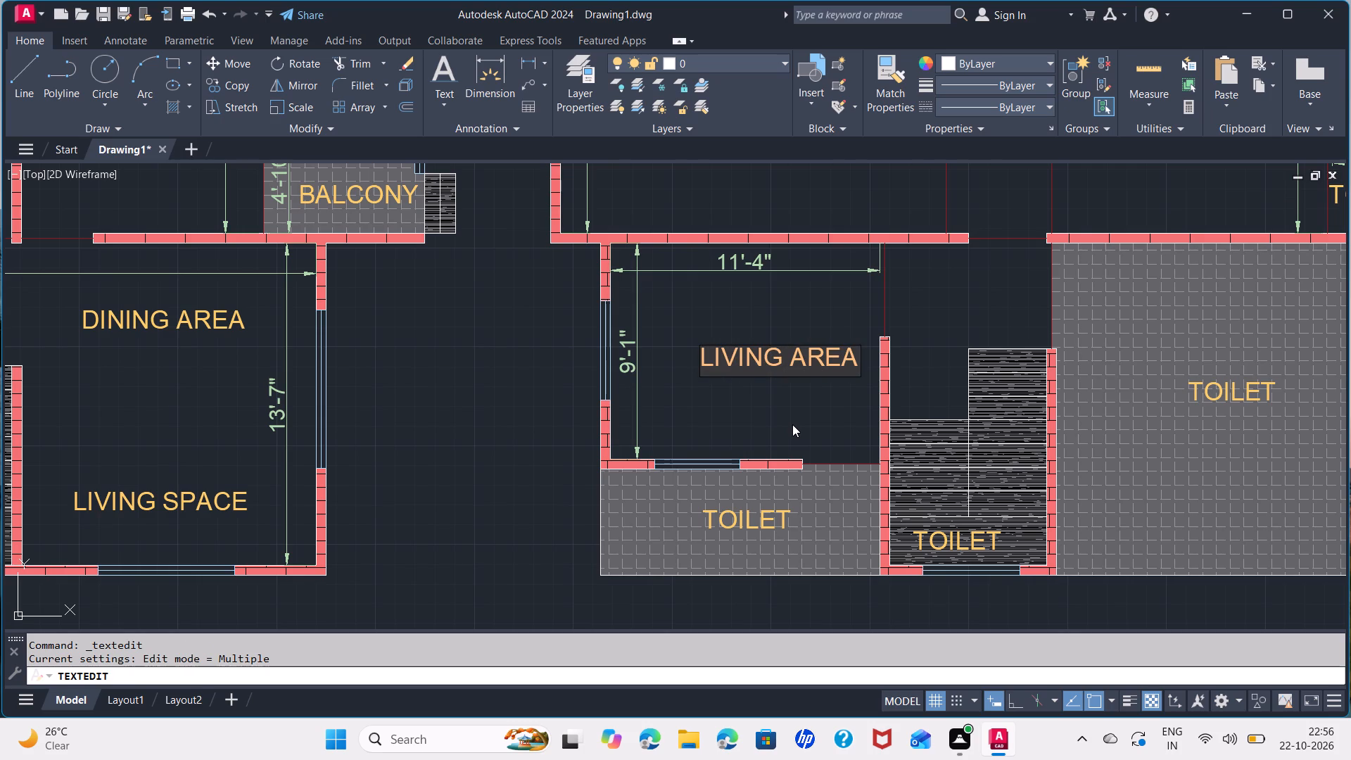
click(761, 512)
click(769, 517)
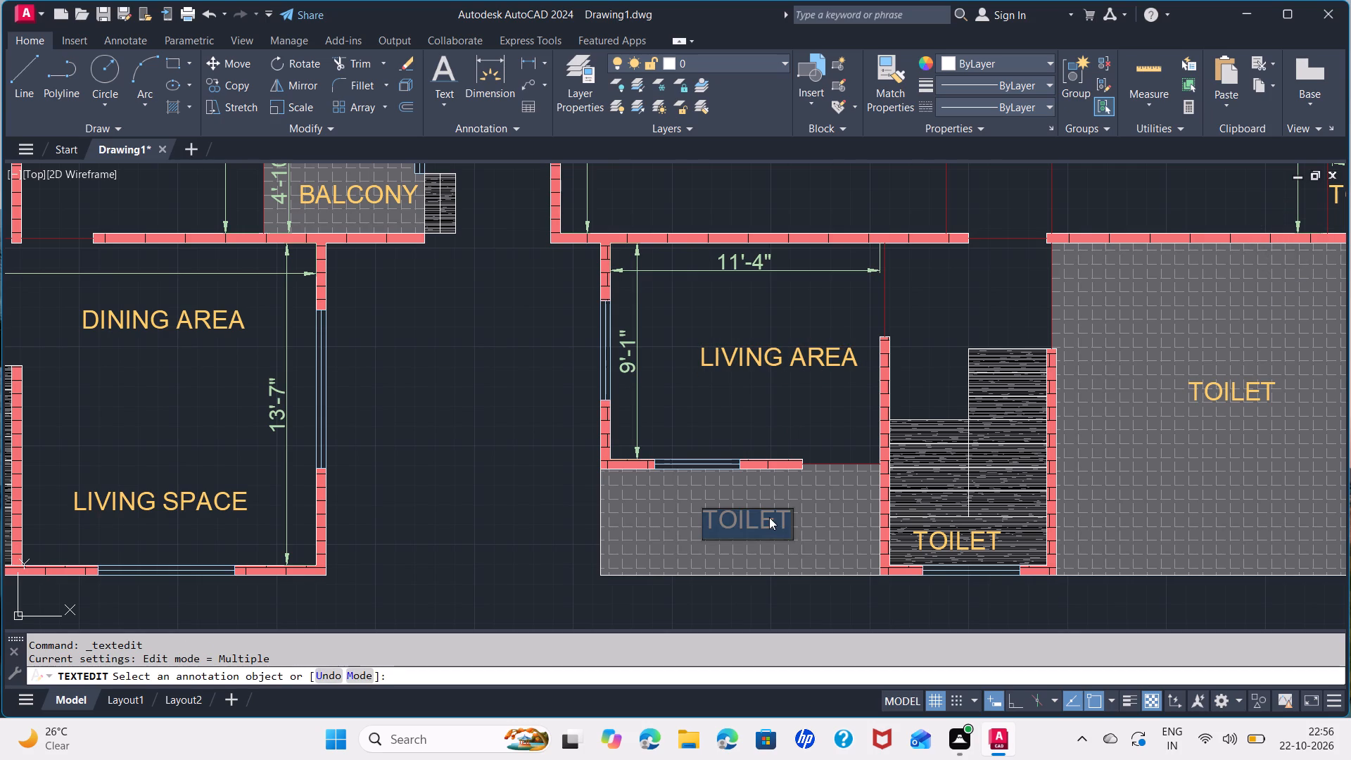
key(BackSpace)
text(BALCONY)
Change the copied label on the staircase to STAIRS and the one in the large hatched eastern area to TERRACE.
click(934, 543)
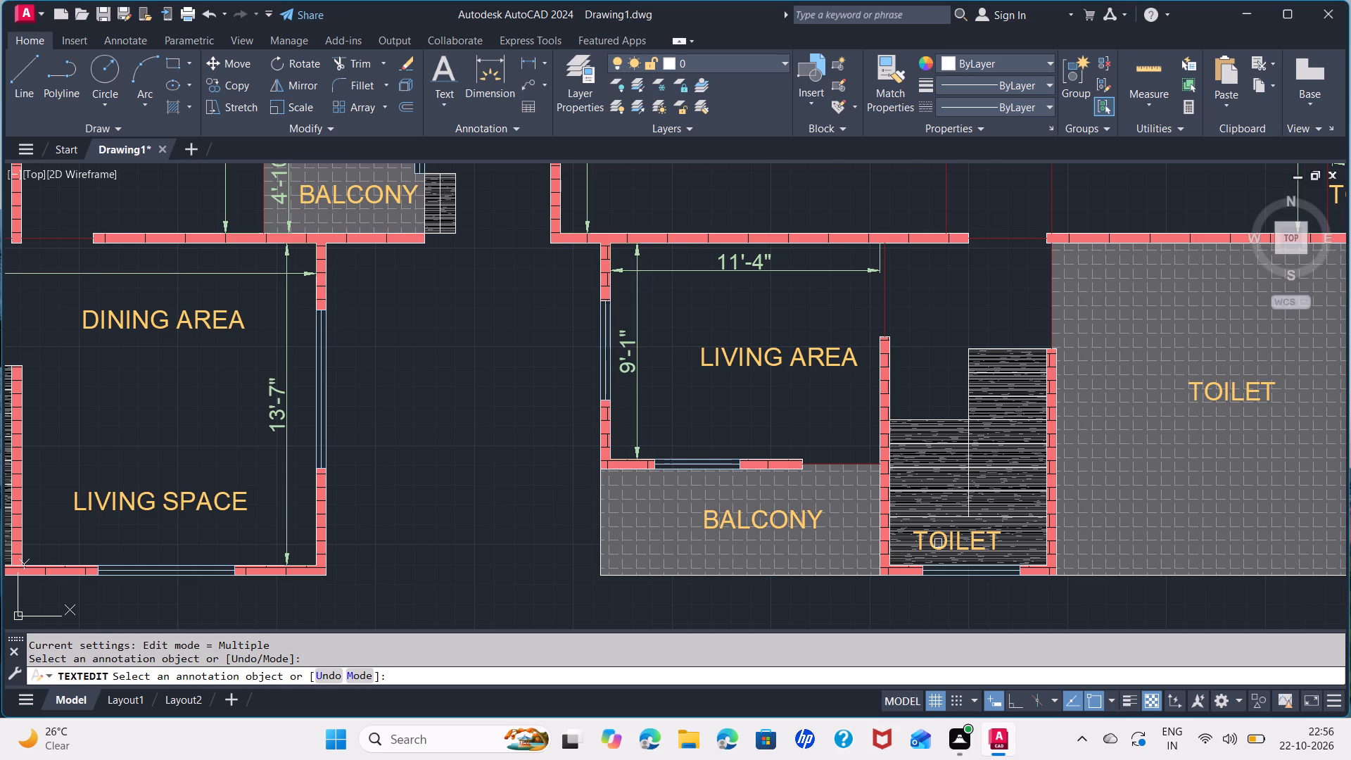
click(950, 543)
key(BackSpace)
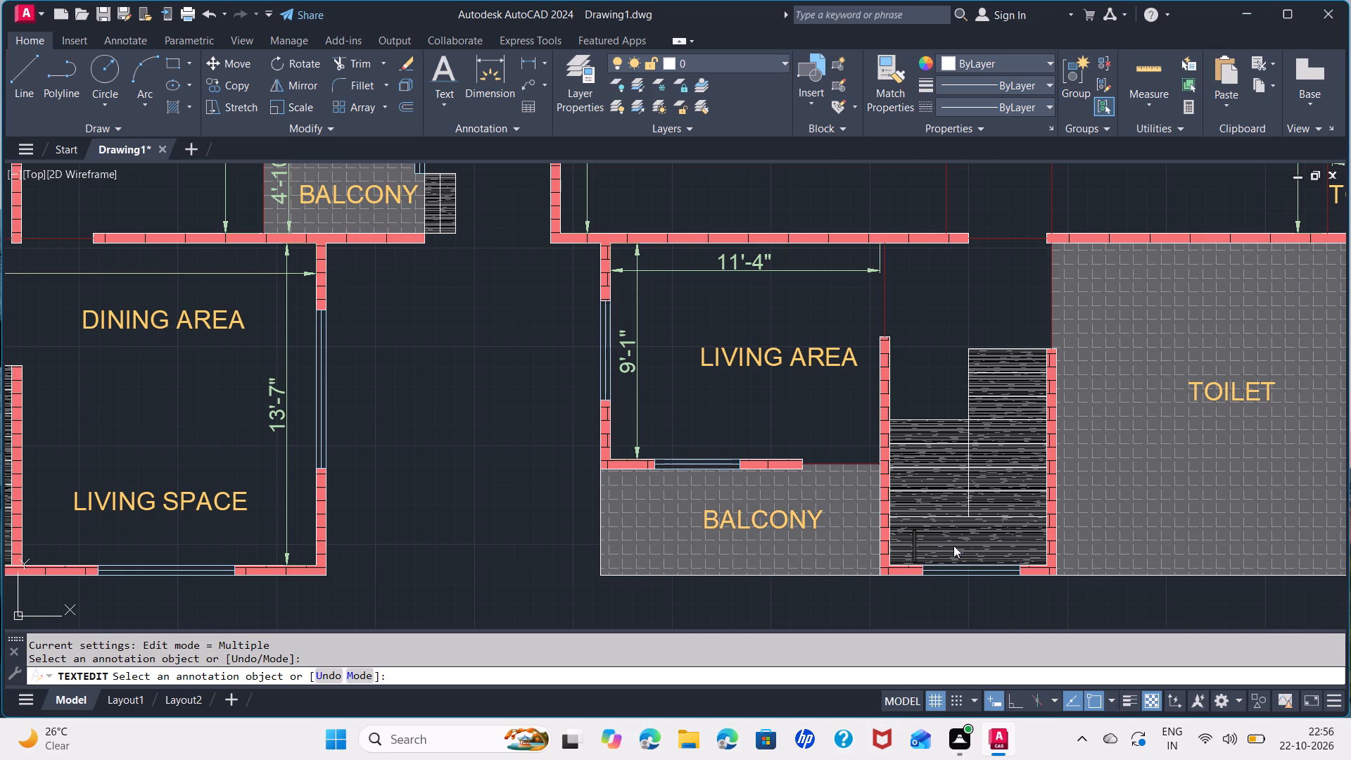
text(STA)
text(IRS)
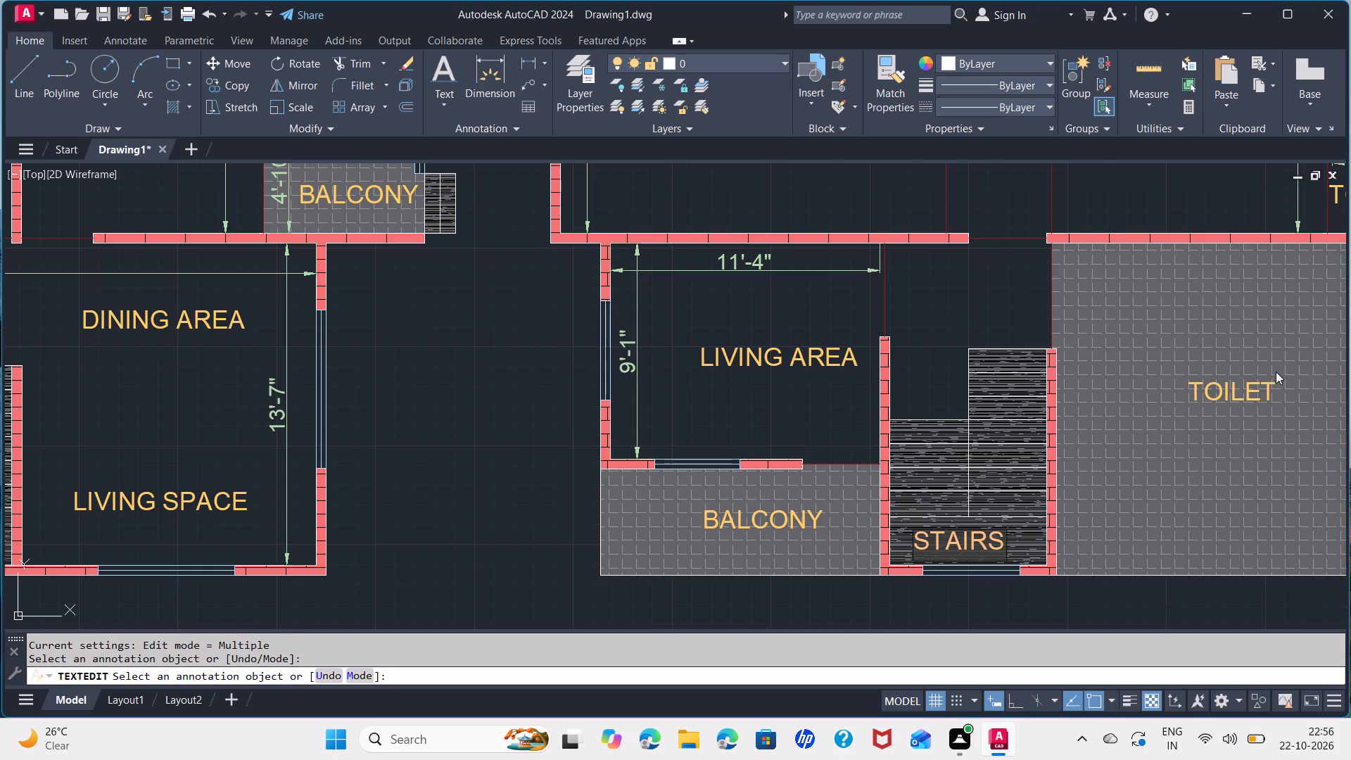
click(1276, 372)
click(1269, 386)
key(BackSpace)
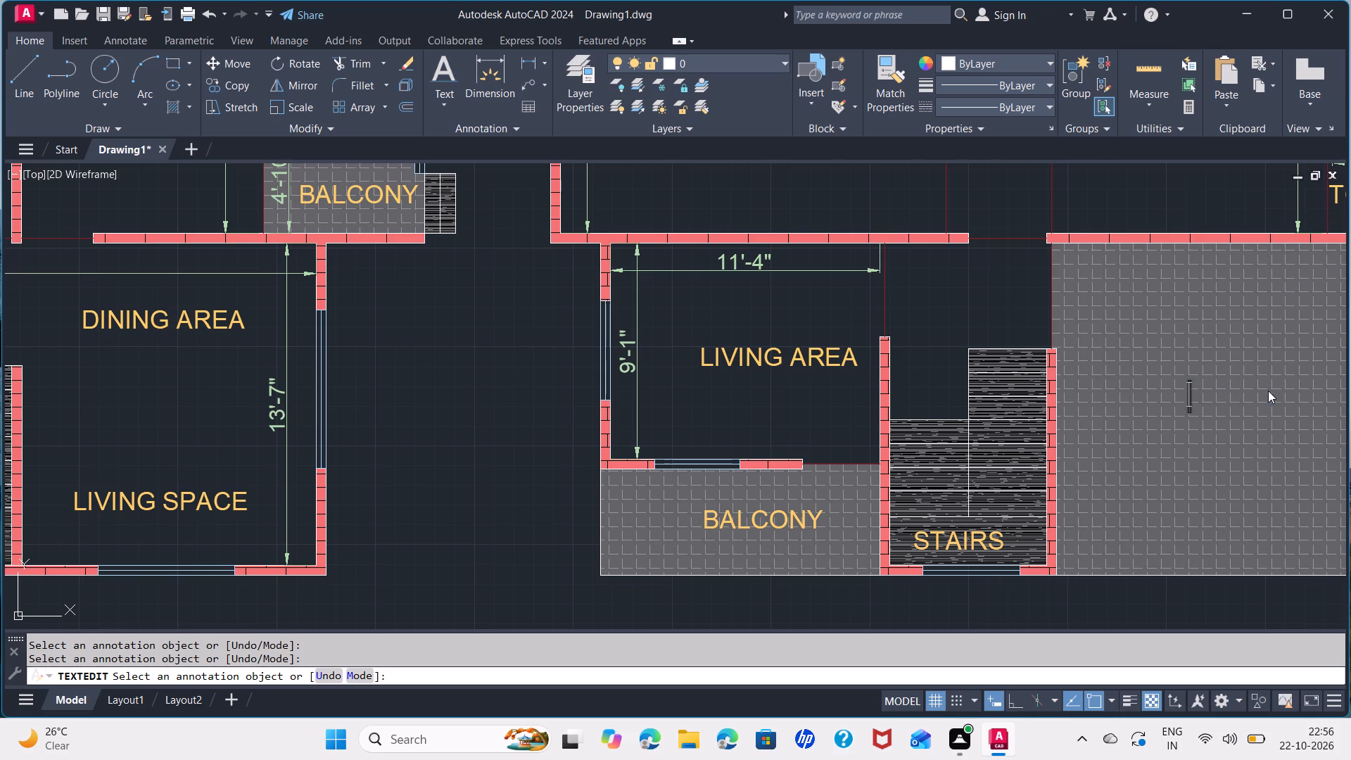
text(TERRACE)
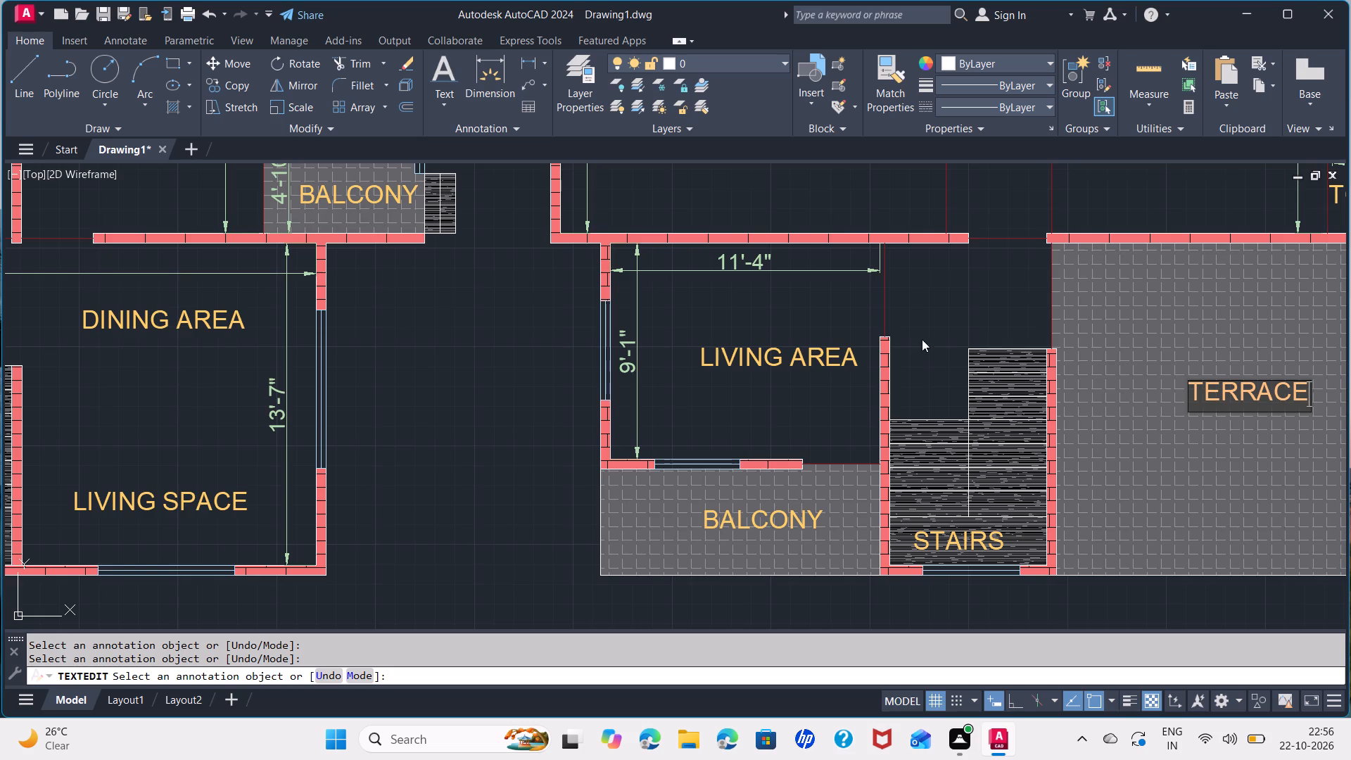
Change the copied label in the small southeastern space of the northern block to DRESSING.
middle_drag(922, 339, 595, 656)
click(1041, 497)
double_click(1051, 507)
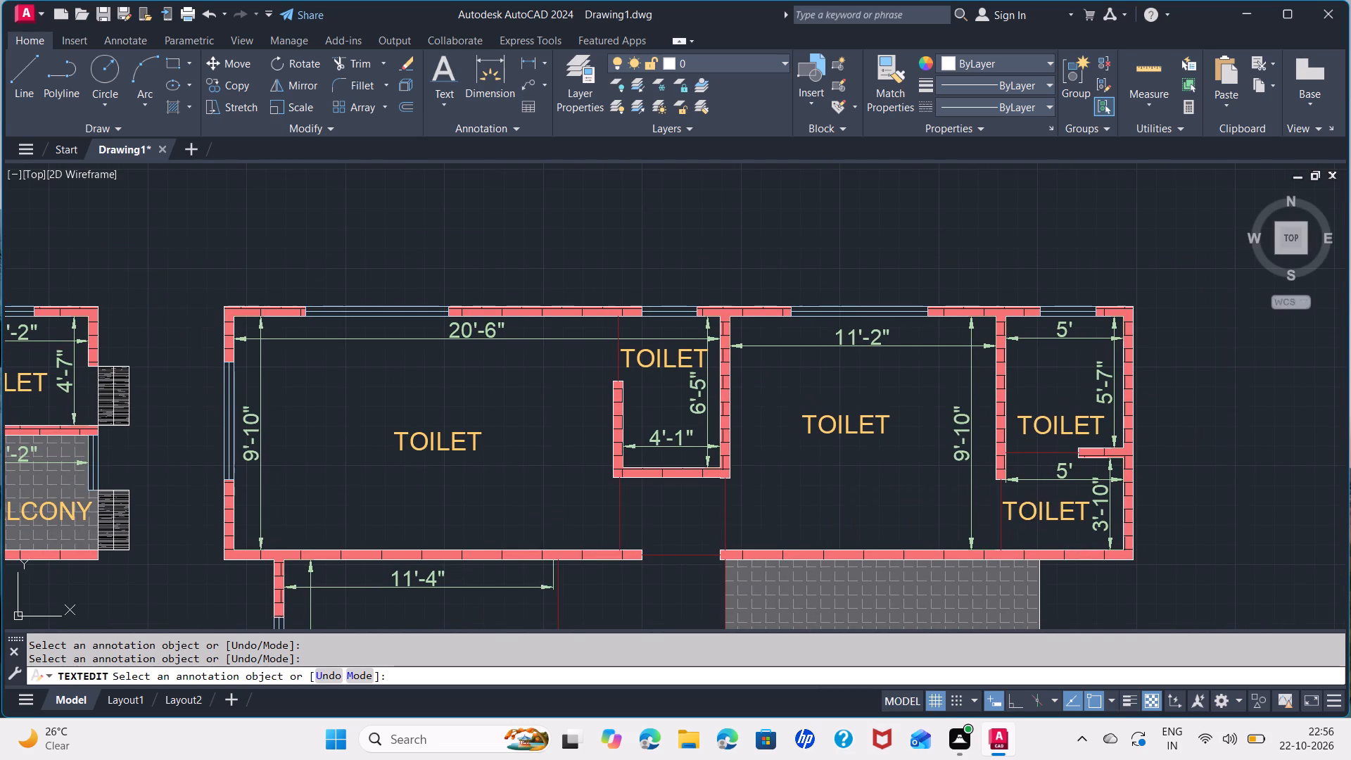
key(BackSpace)
text(DRESSING)
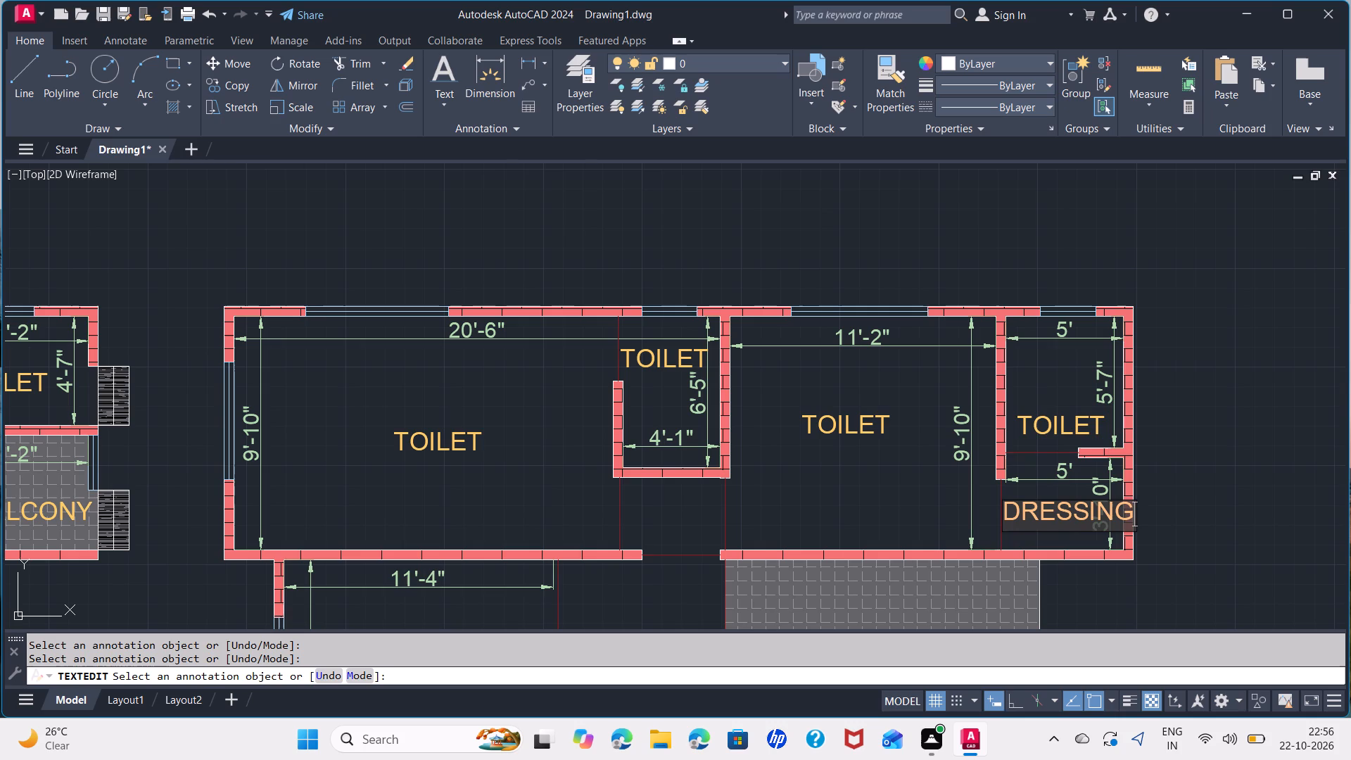
Change the copied label in the 11'-2" wide room to BED ROOM 2.
click(876, 421)
click(873, 433)
key(BackSpace)
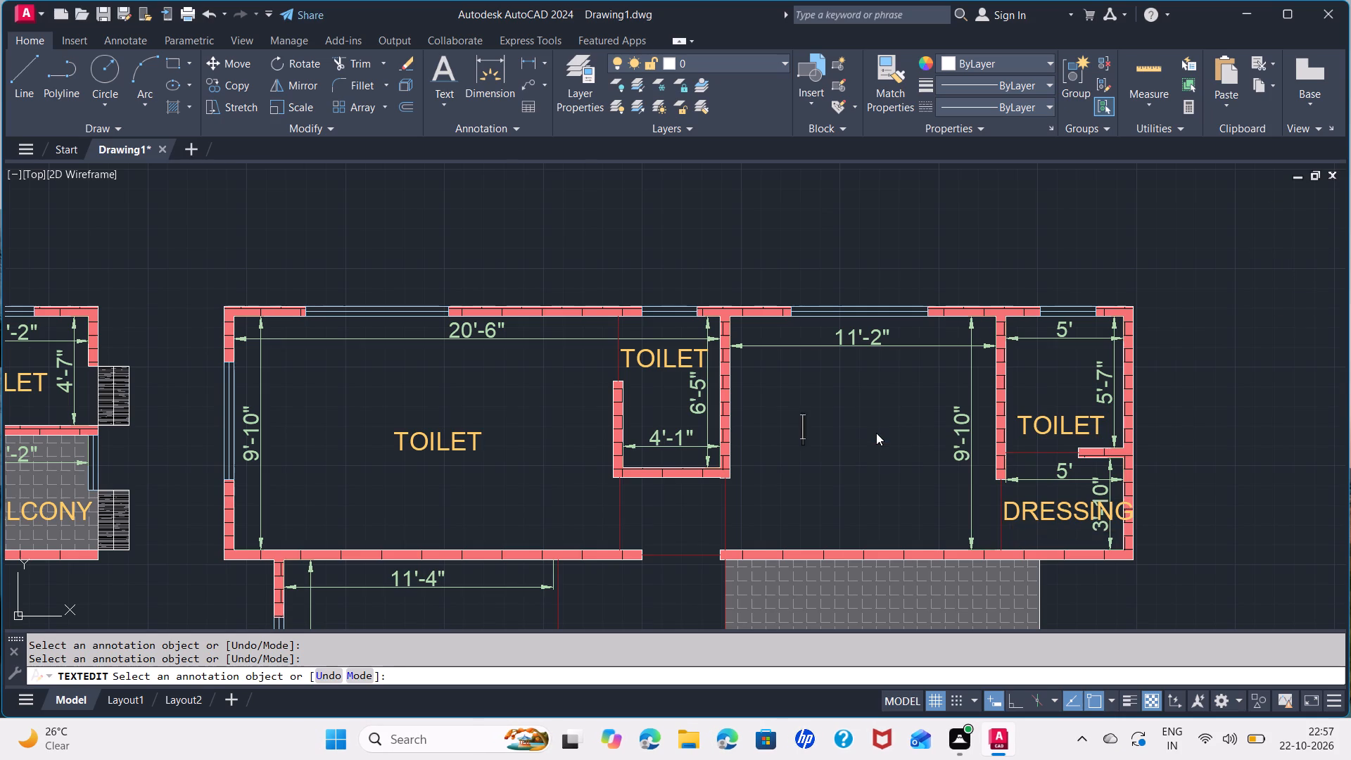
text(BED)
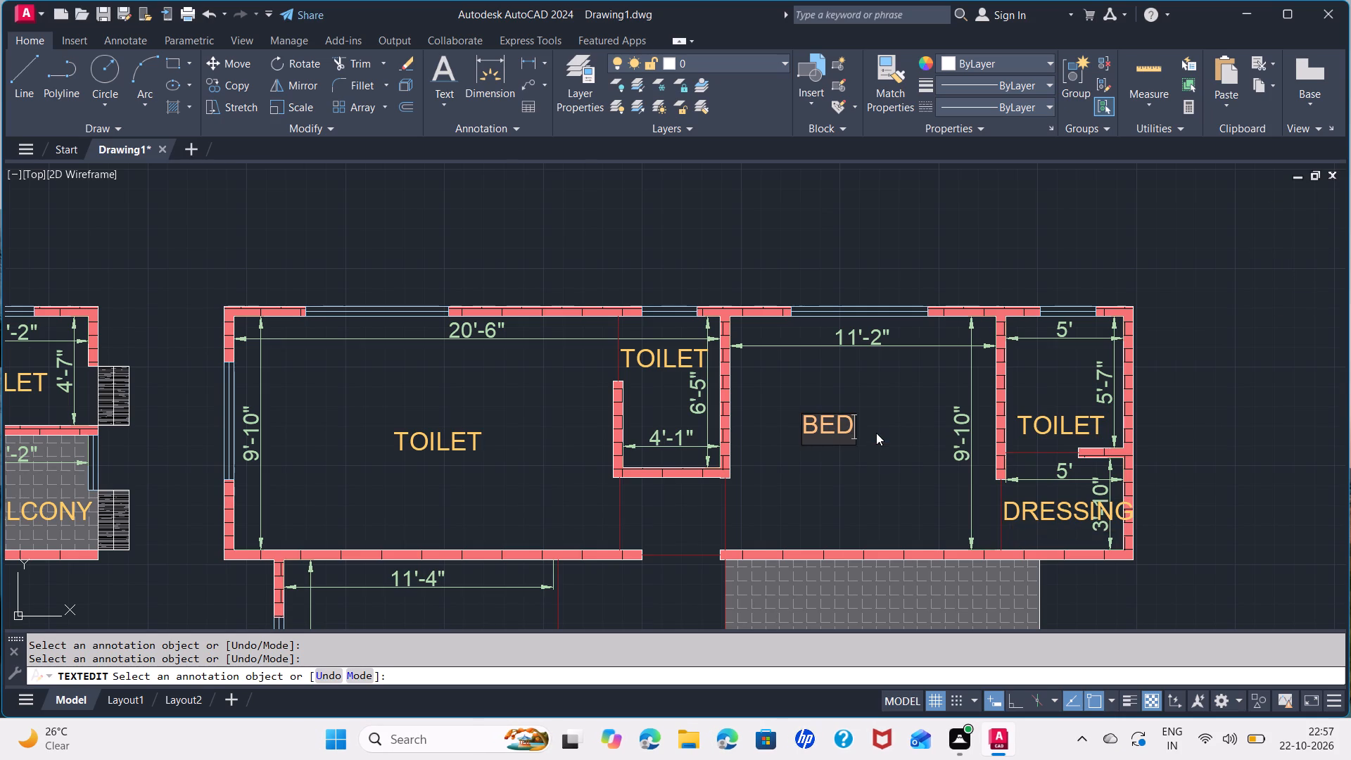
key(space)
text(R)
text(OOM 2)
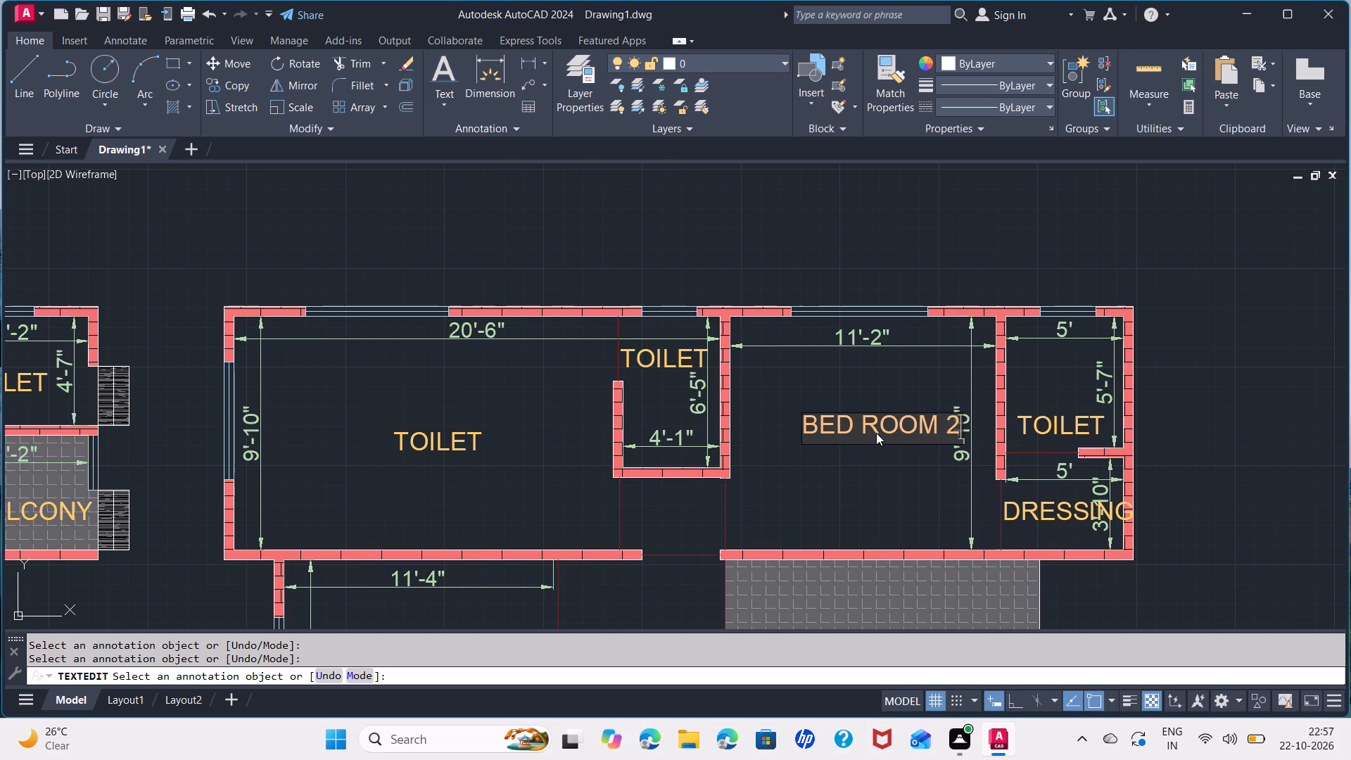
Change the copied label in the large northwestern room to BED ROOM 1 and finish the text editing.
click(452, 433)
click(464, 448)
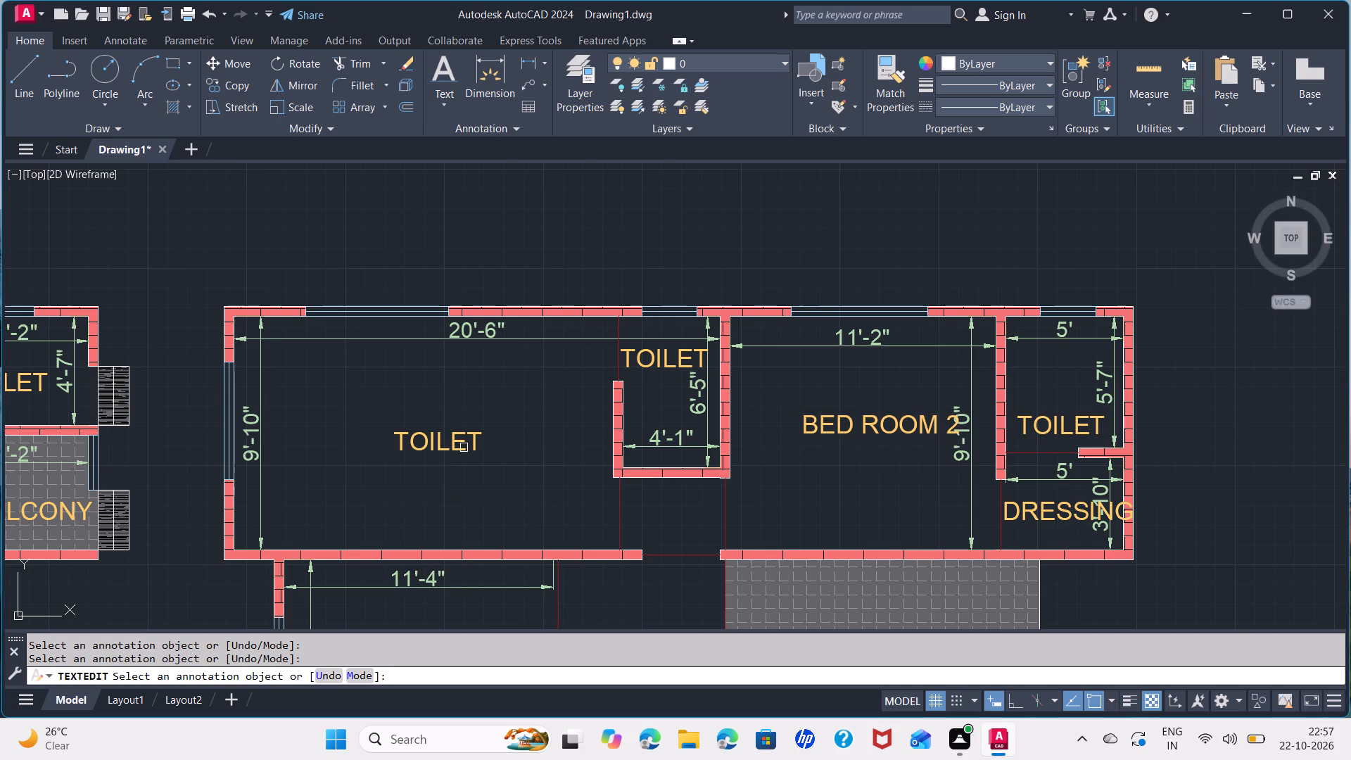
key(BackSpace)
text(BED ROOM 1)
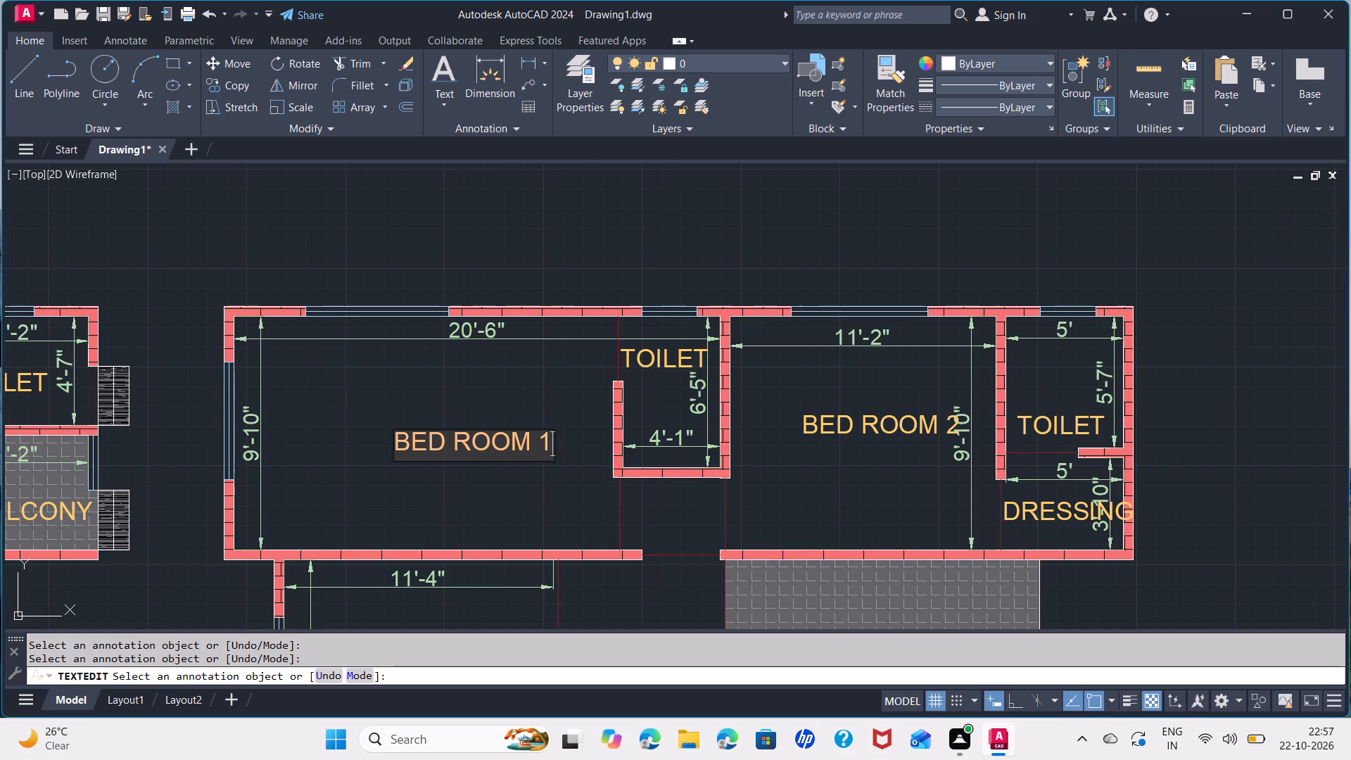
click(463, 477)
key(Escape)
key(Escape)
Move the BED ROOM 1 label slightly northwest and the BED ROOM 2 label west, clear of its room's depth dimension.
click(495, 440)
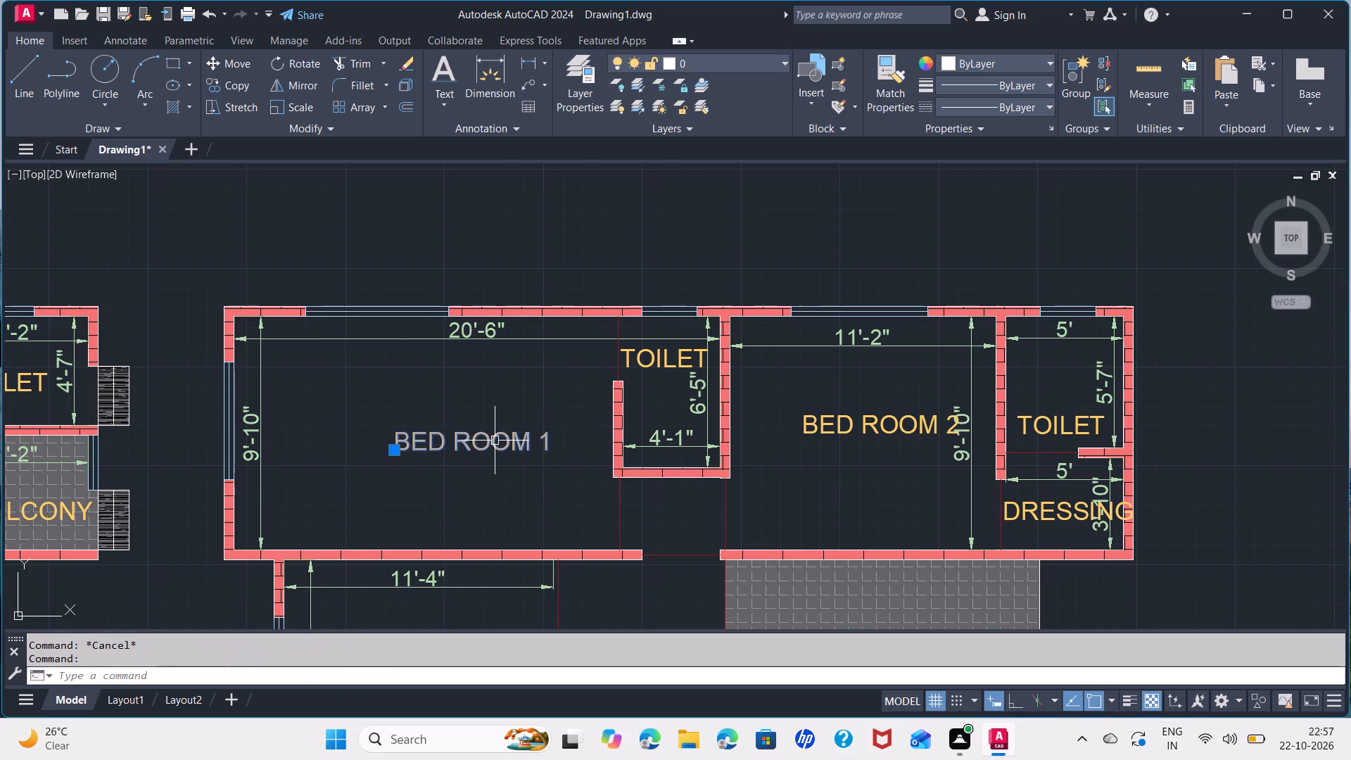
drag(492, 445, 459, 430)
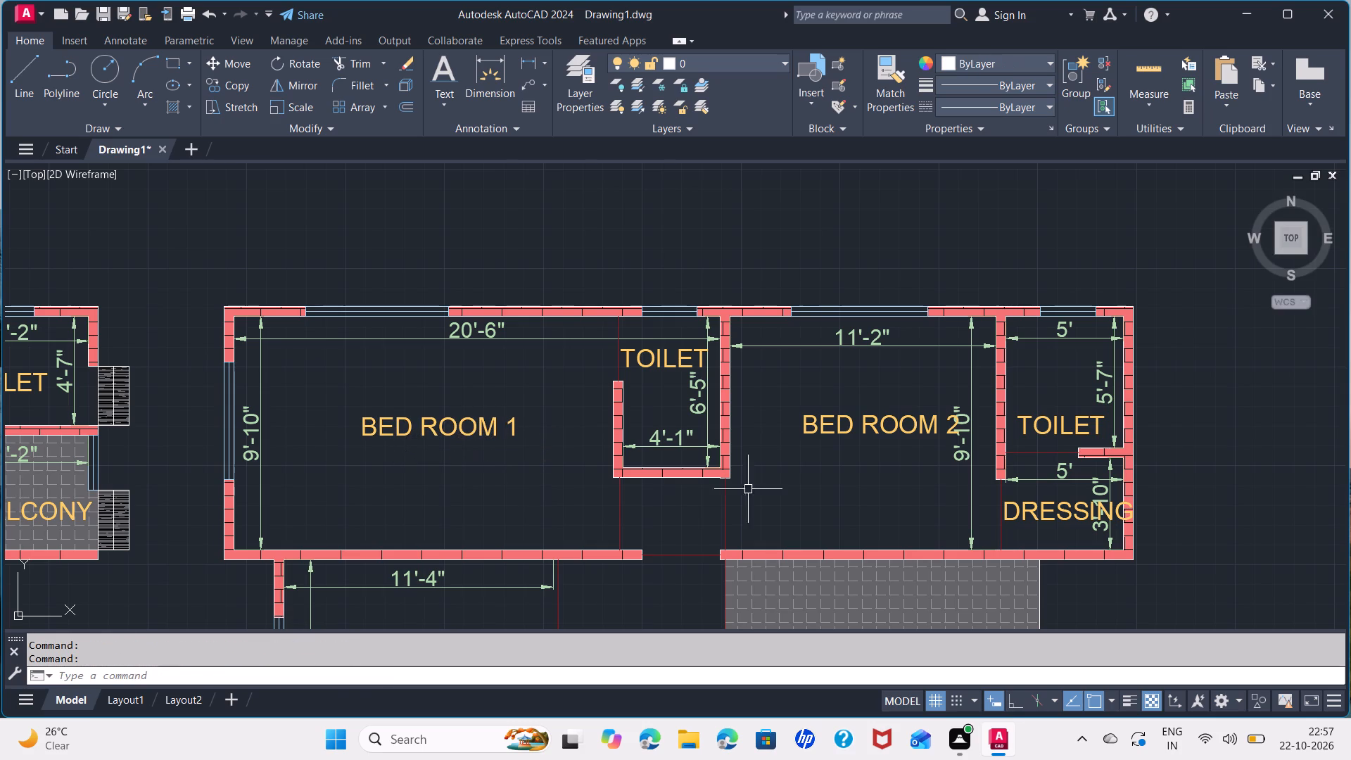
click(887, 430)
drag(909, 423, 875, 429)
Move the DRESSING label west so it clears the 3'-10" depth dimension.
click(1065, 512)
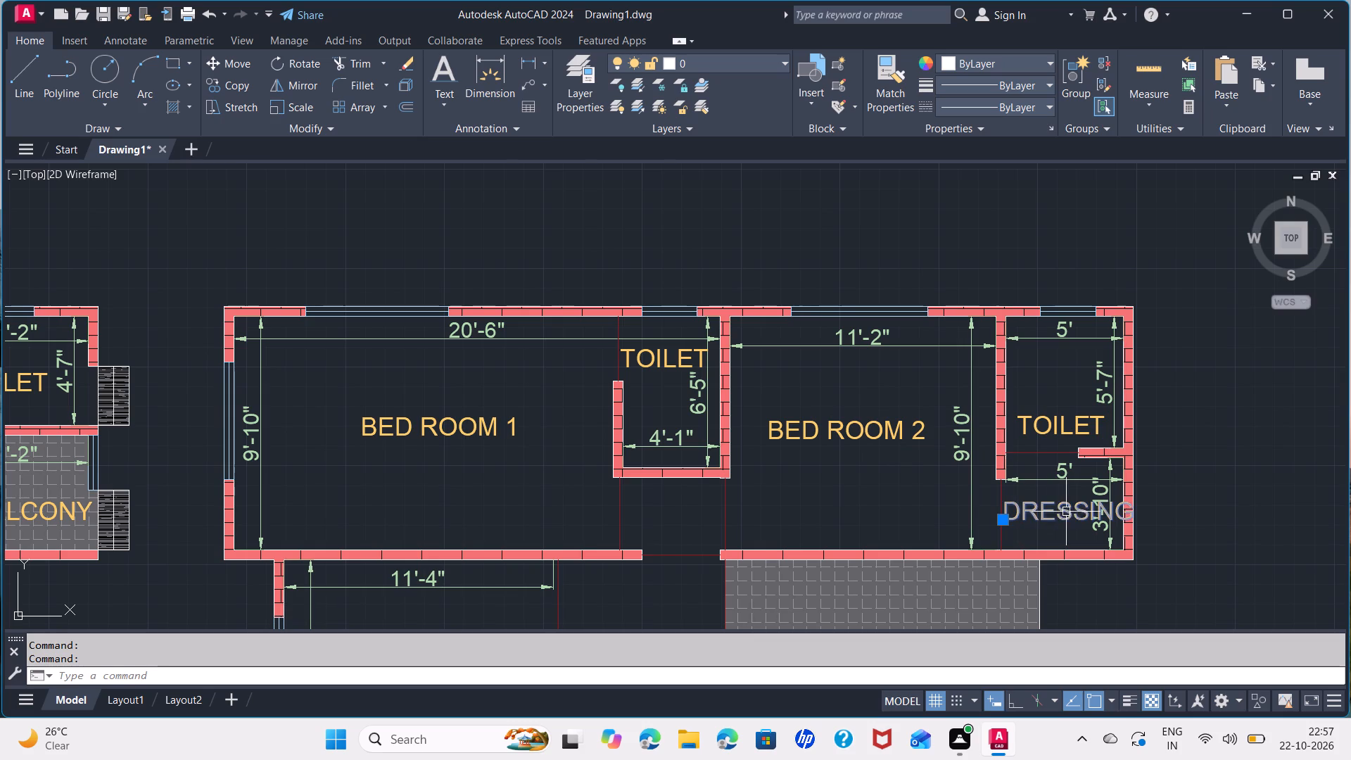
drag(1076, 513, 1030, 520)
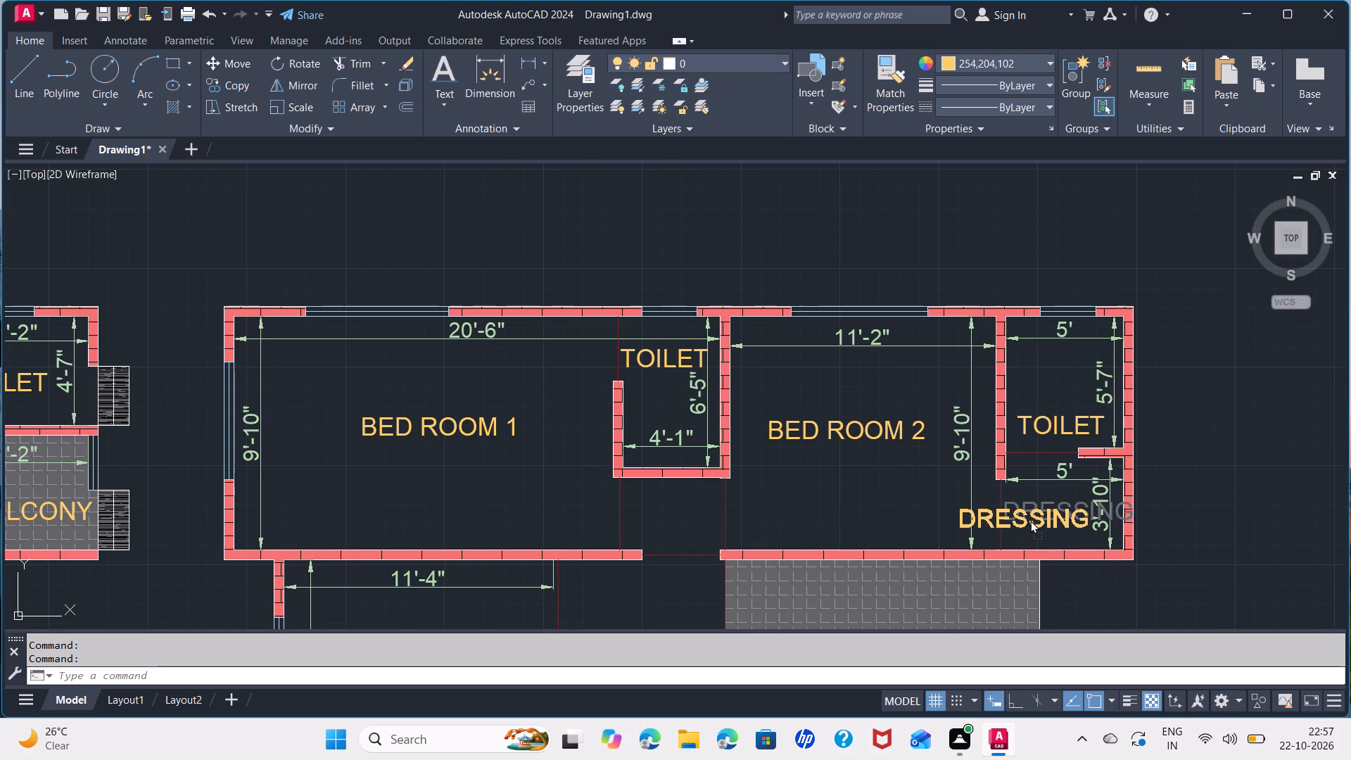
drag(1030, 520, 1032, 517)
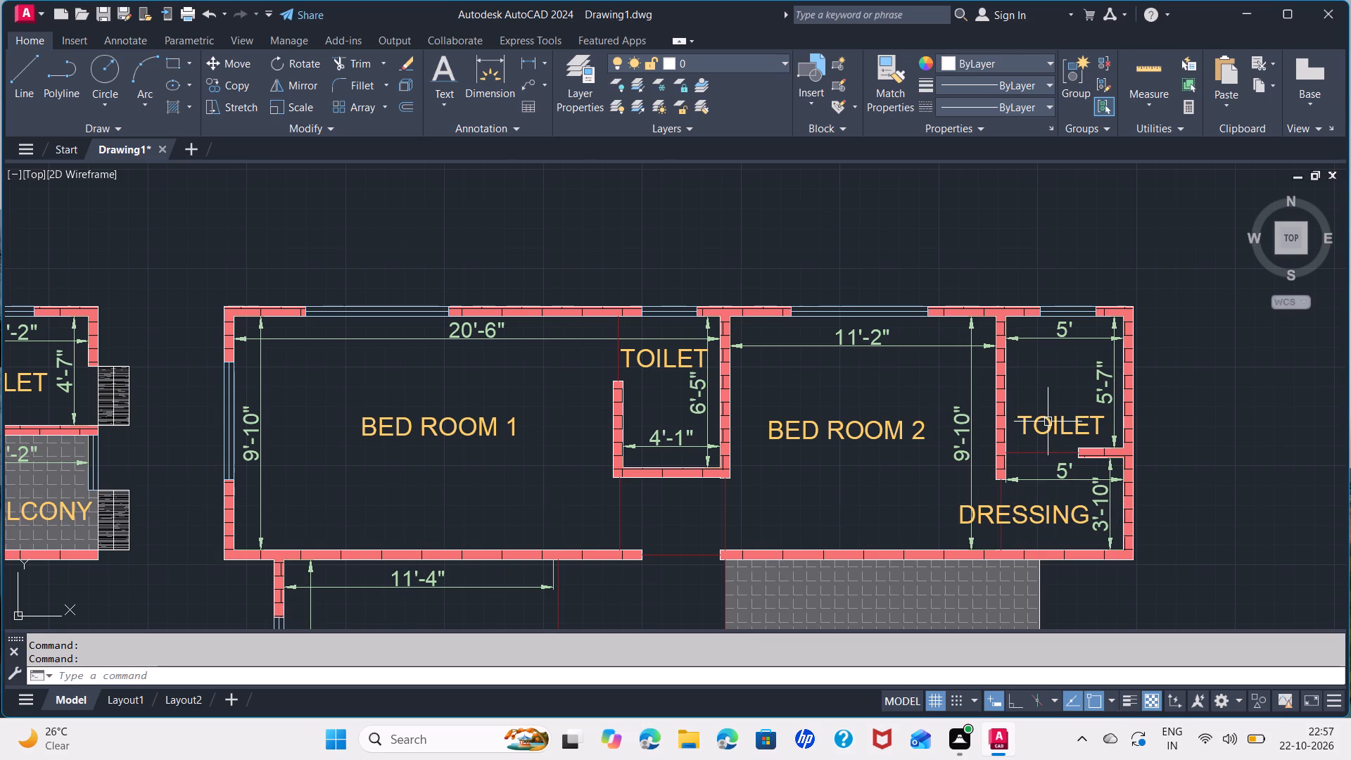
Rotate the TOILET label in the northeastern toilet 90° with Ortho on and move it clear of the walls and the 5'-7" dimension.
click(1051, 419)
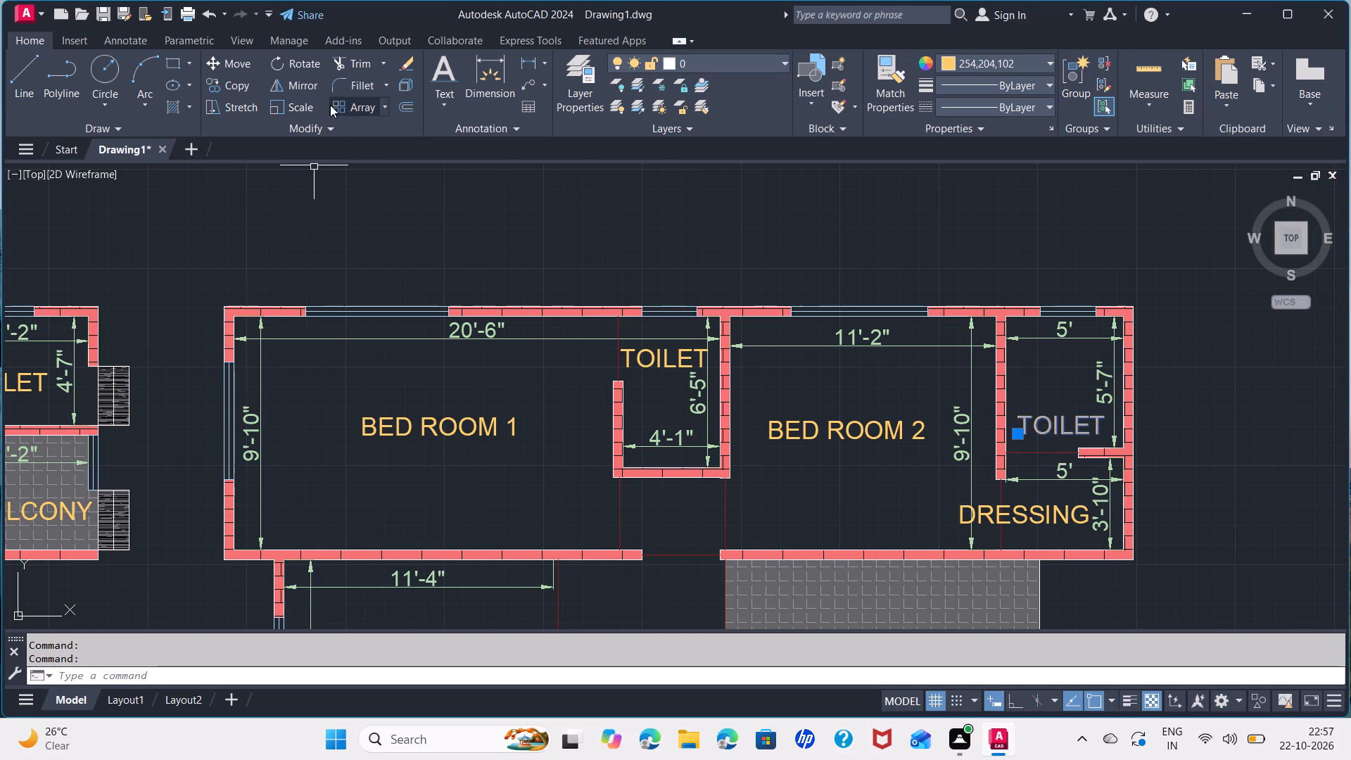
click(271, 63)
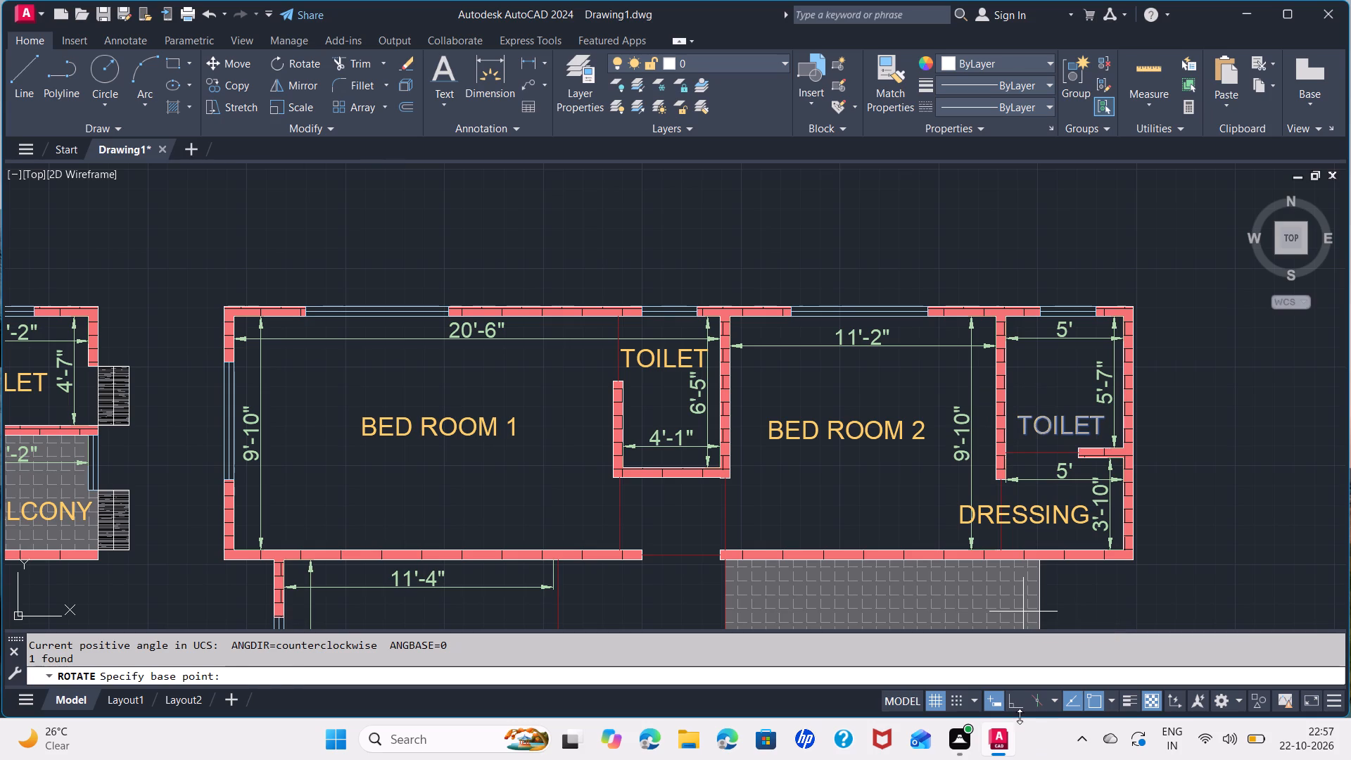
click(1019, 709)
click(1024, 431)
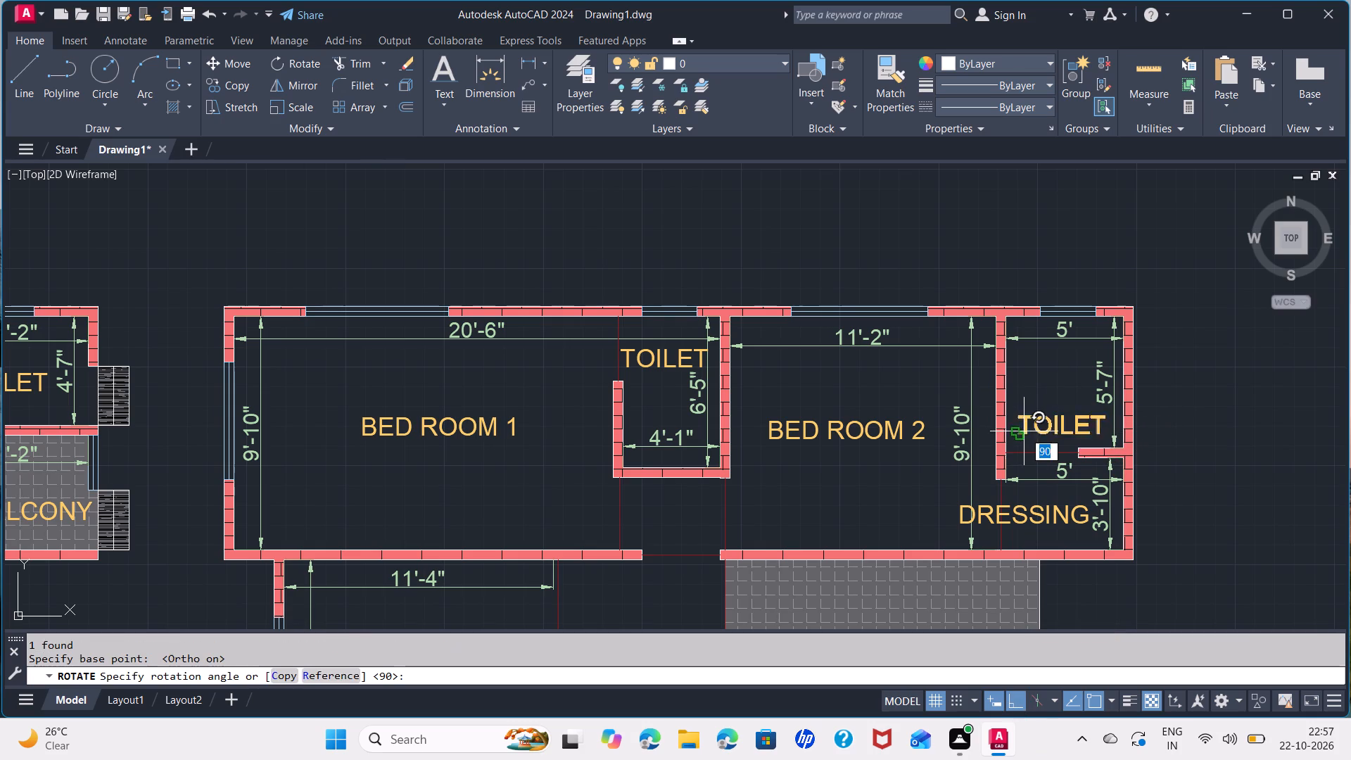
click(1020, 372)
click(1009, 388)
drag(1018, 390, 1064, 395)
Rotate the TOILET label beside BED ROOM 1 by 90° and place it between the partition wall and the 6'-5" dimension.
click(649, 367)
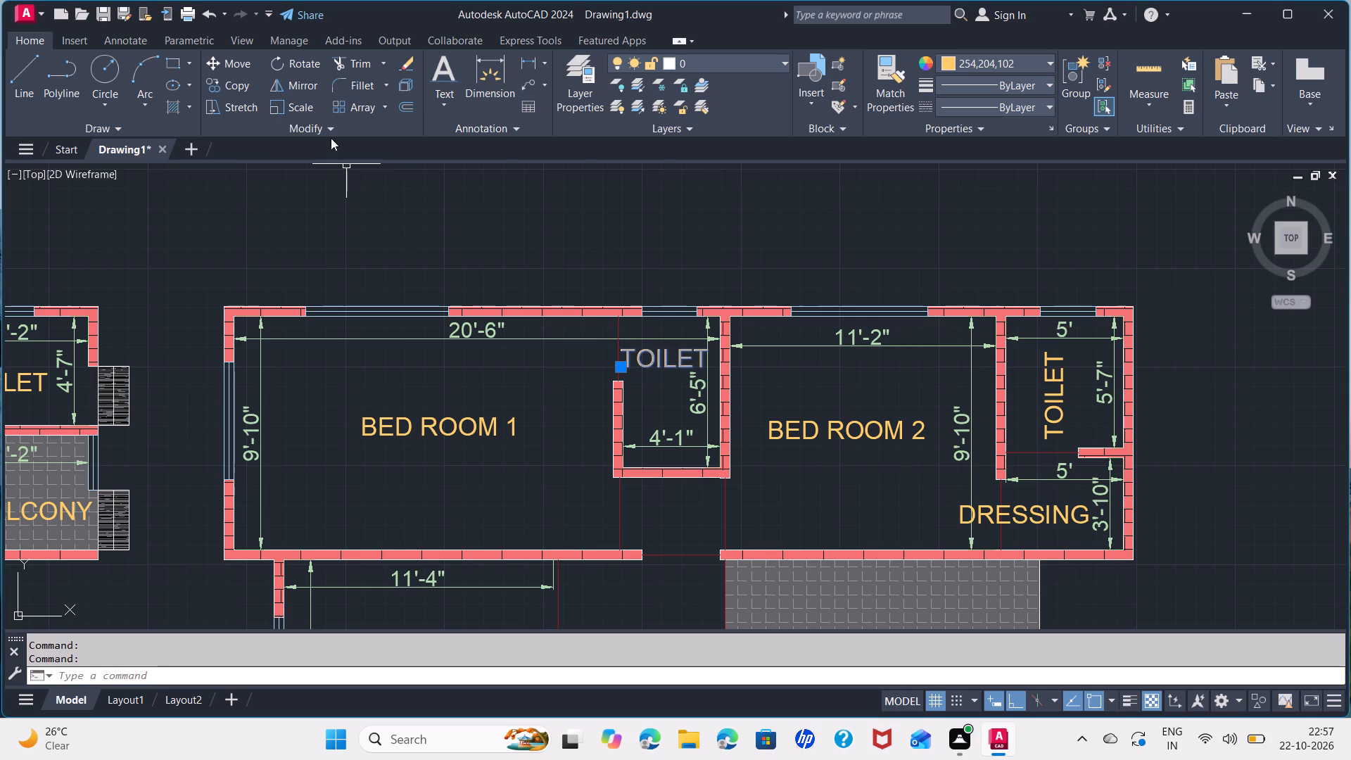
click(284, 60)
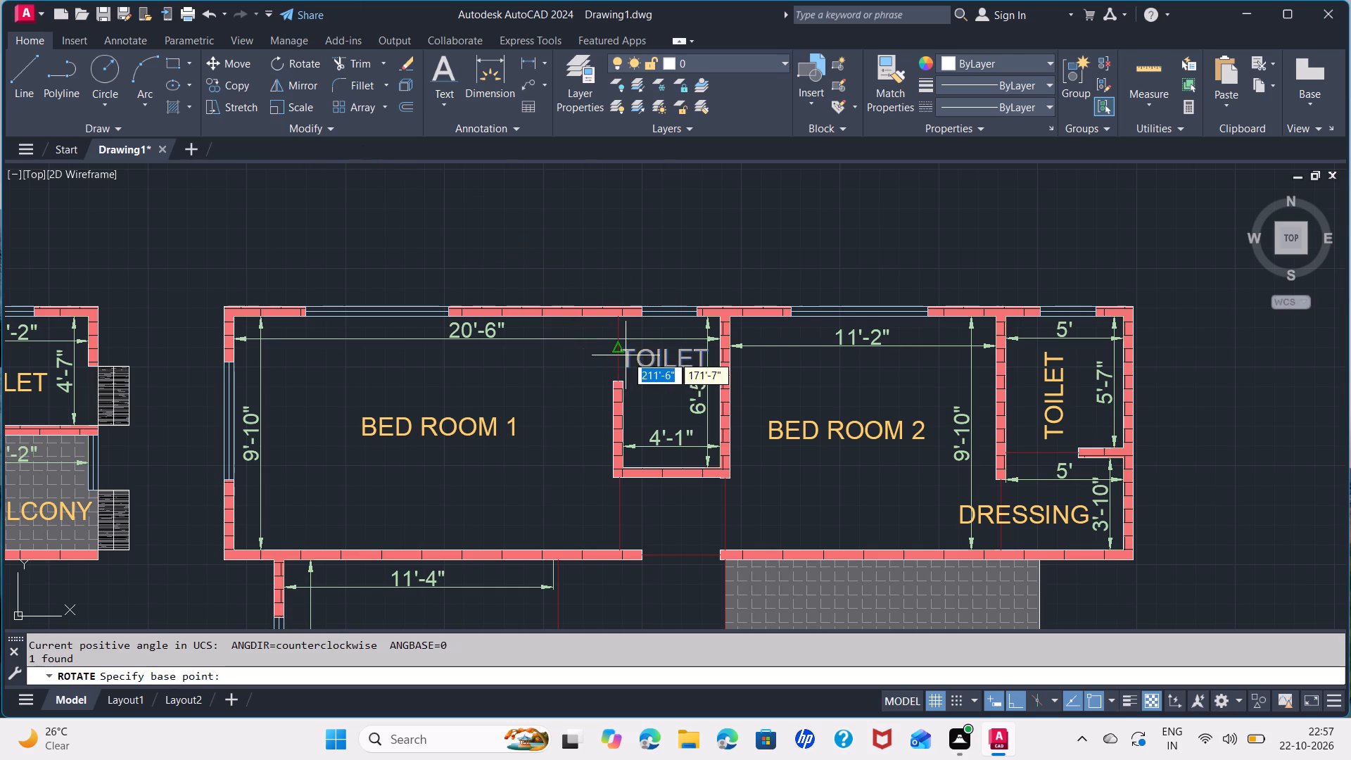
click(623, 368)
click(621, 267)
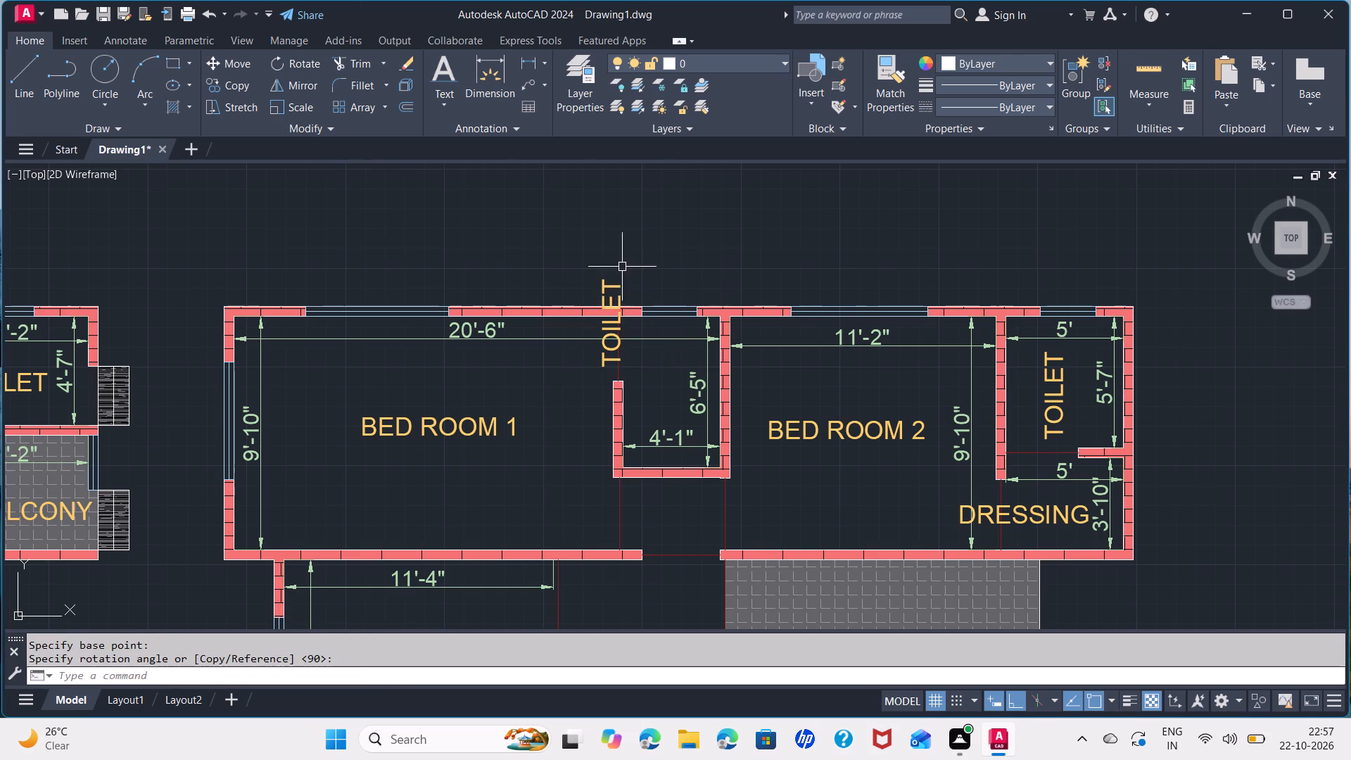
click(618, 291)
drag(616, 309, 671, 380)
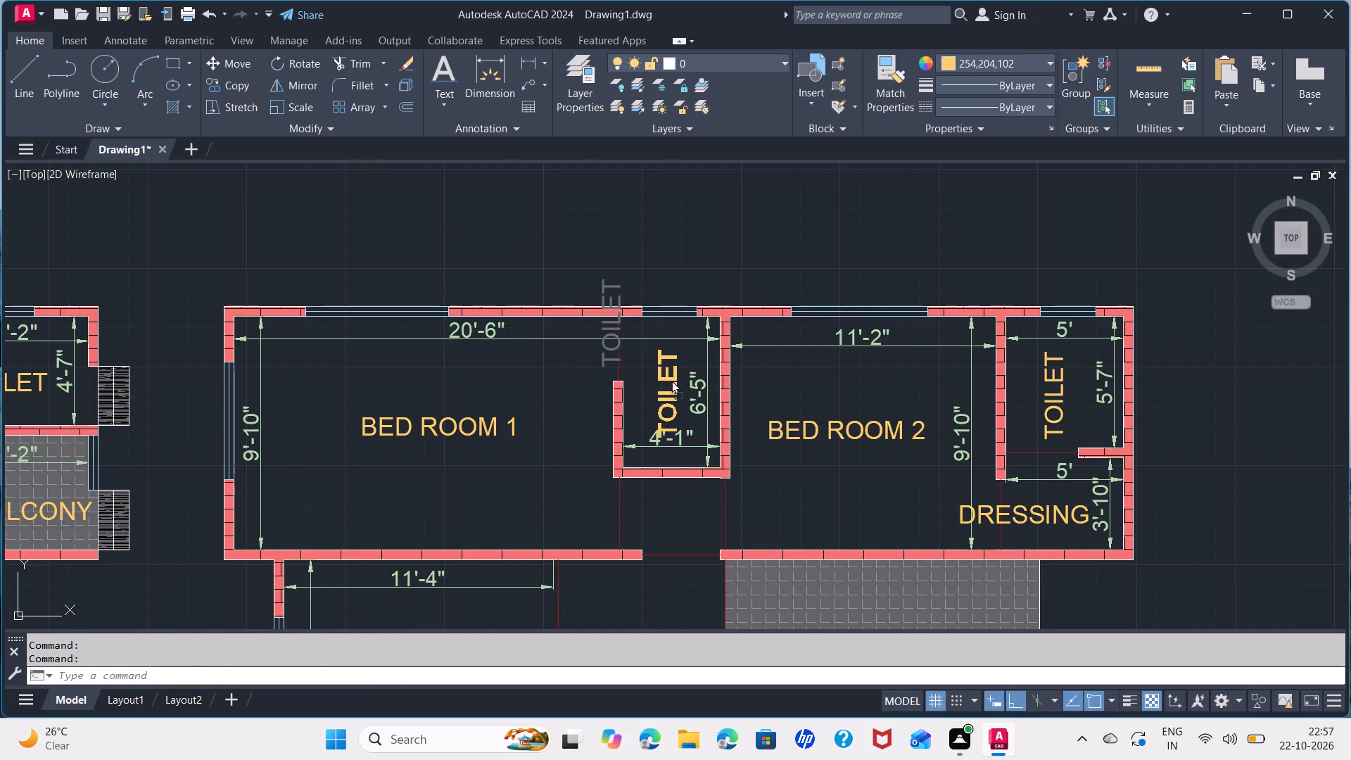
drag(671, 380, 670, 376)
click(668, 371)
drag(666, 393, 666, 382)
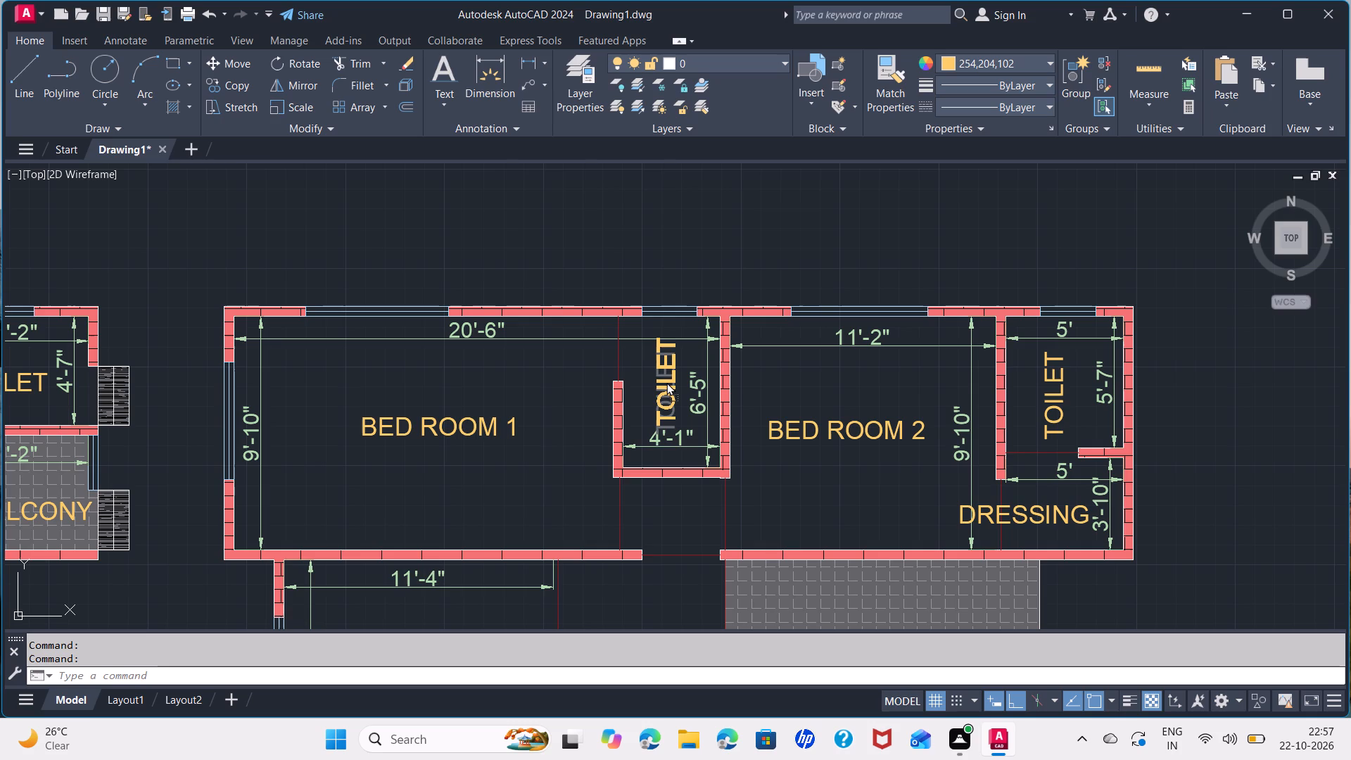
drag(666, 382, 662, 383)
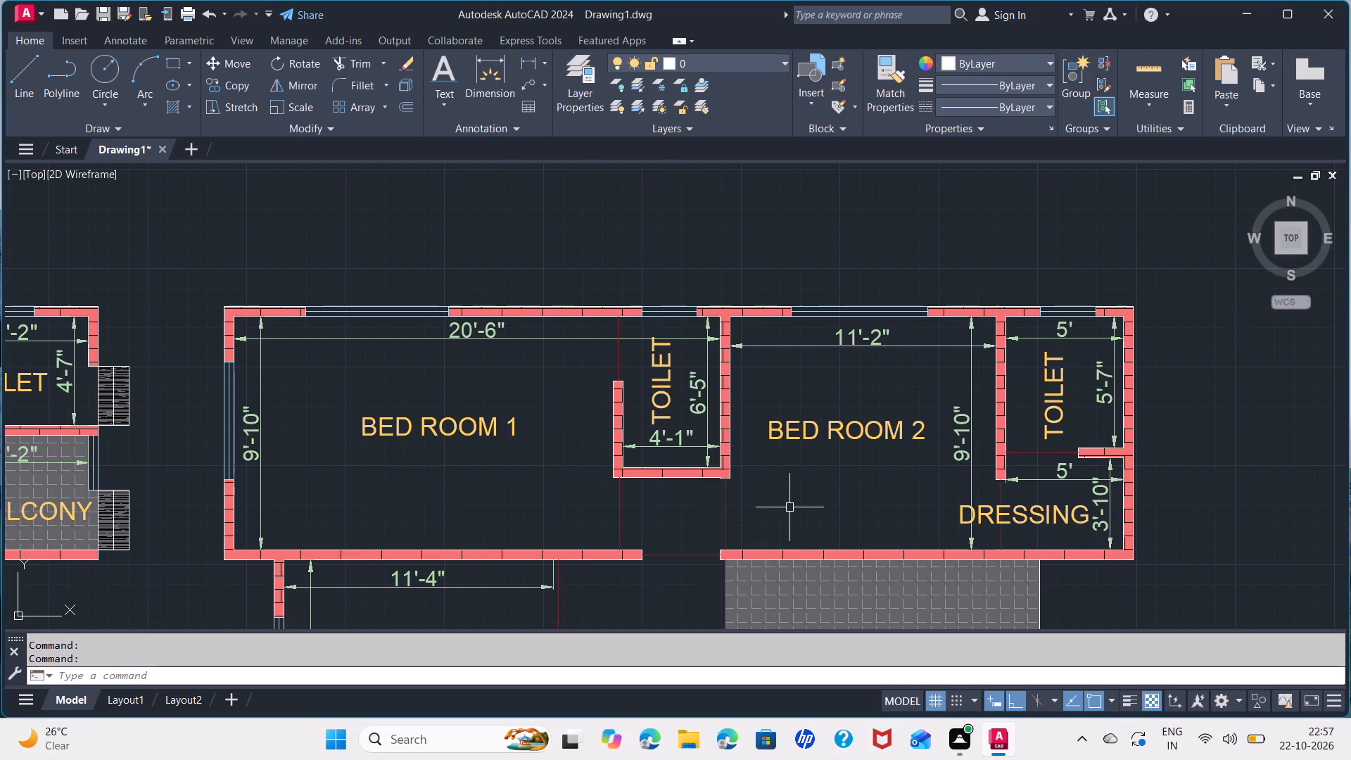
Move the second plan's BALCONY label slightly southwest to centre it in the hatched balcony.
middle_drag(791, 508, 852, 269)
middle_drag(685, 594, 689, 538)
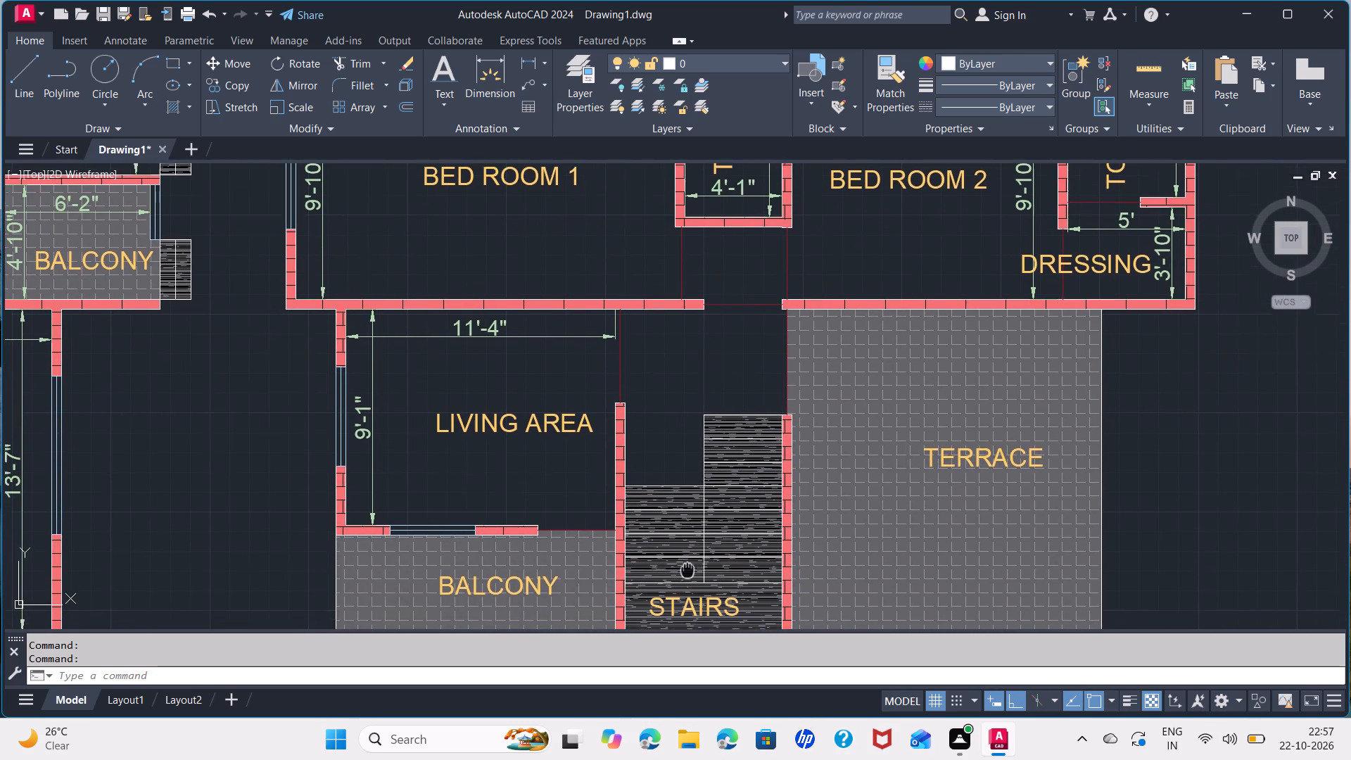
middle_drag(689, 538, 681, 433)
click(491, 440)
drag(512, 436, 501, 433)
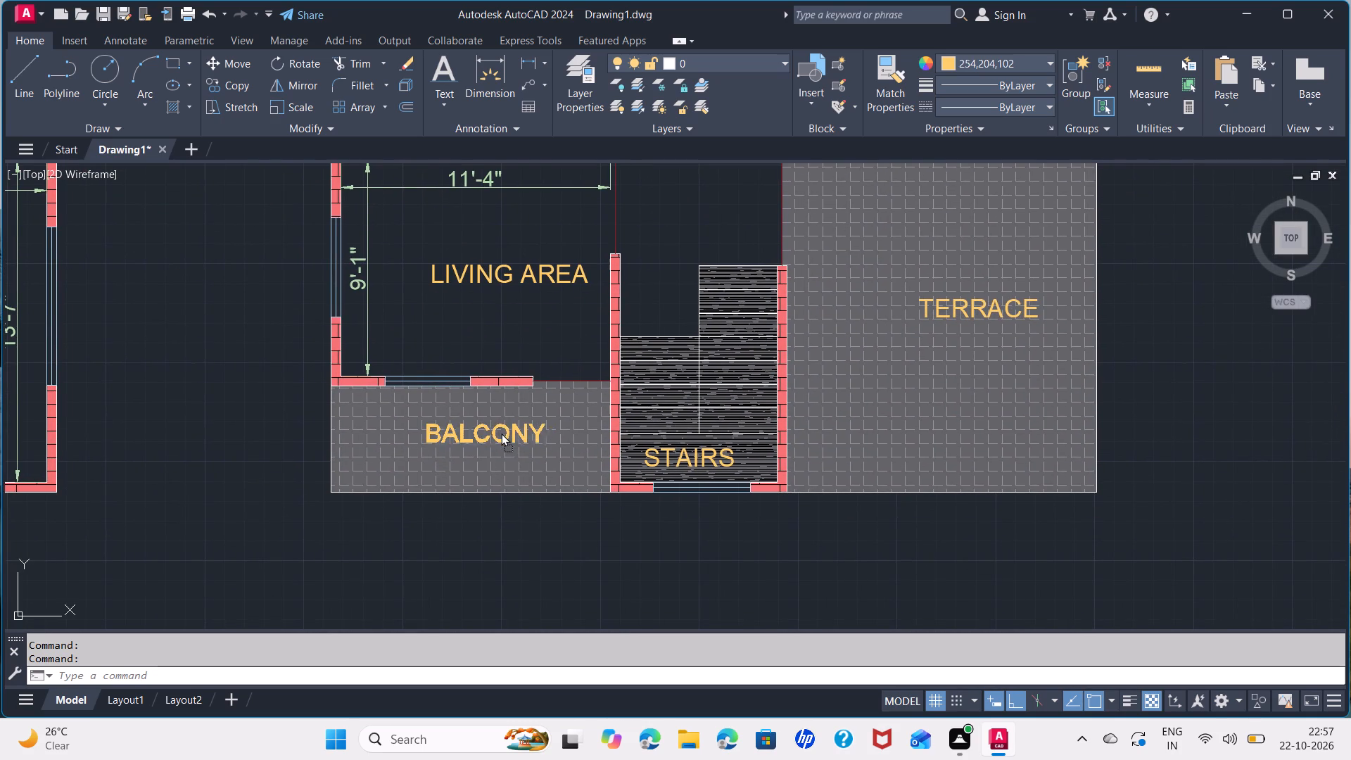
drag(501, 433, 488, 438)
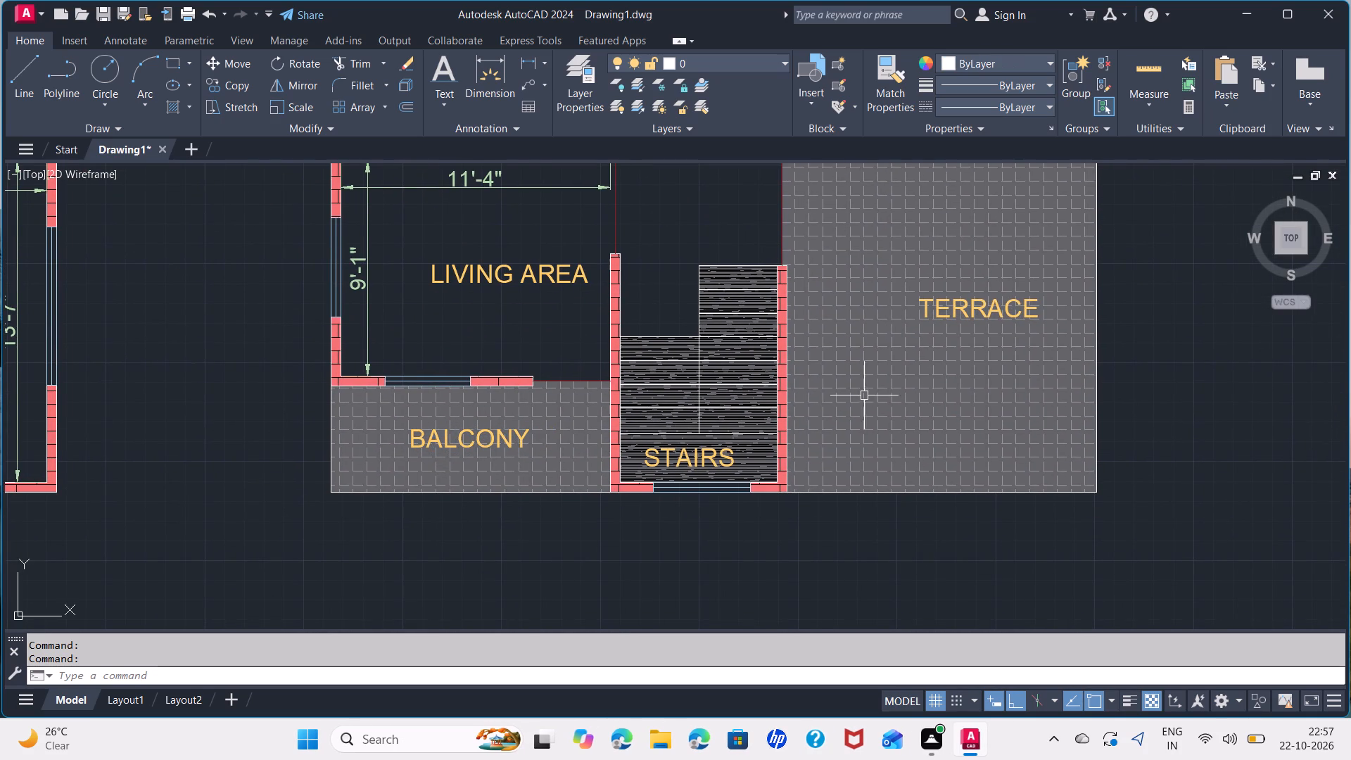
Move the TERRACE label southwest to the middle of the hatched terrace.
middle_drag(887, 384, 797, 478)
click(901, 409)
drag(899, 403, 887, 407)
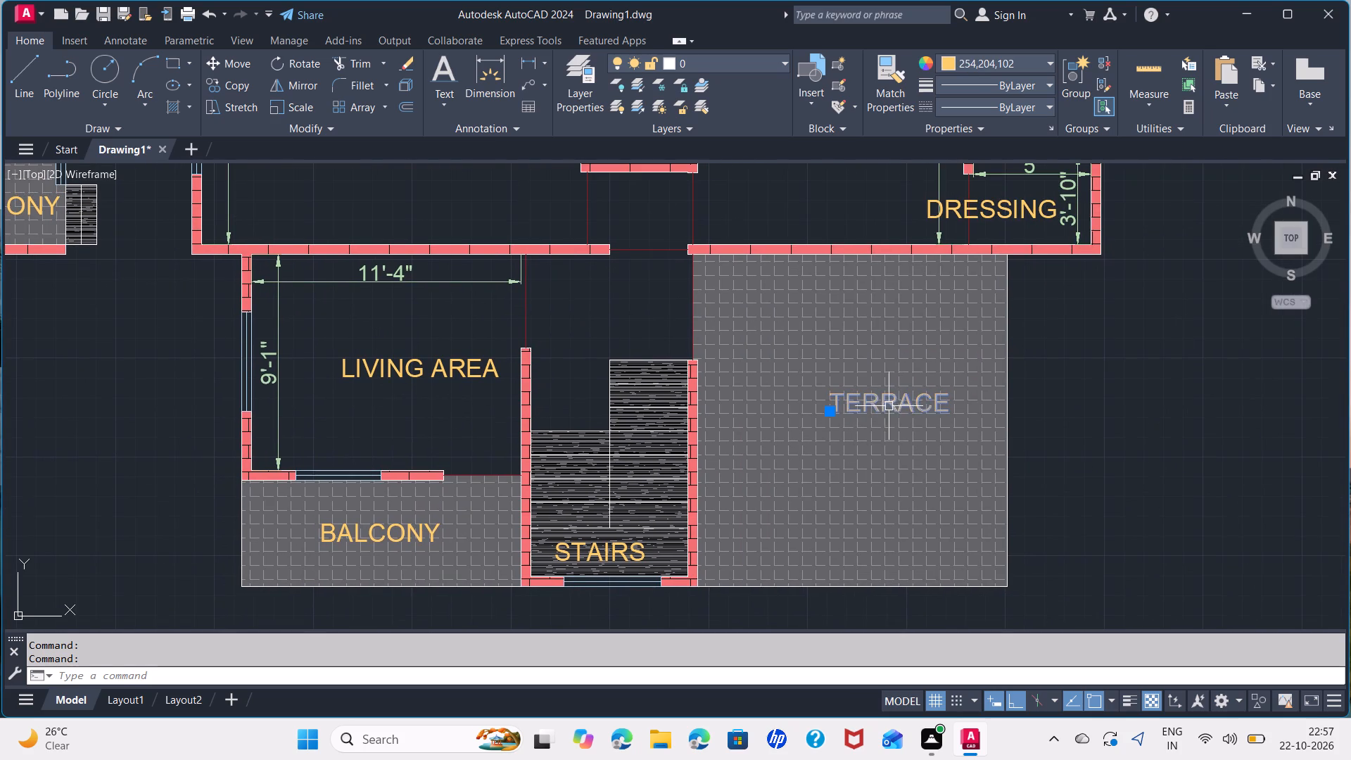
drag(887, 407, 862, 430)
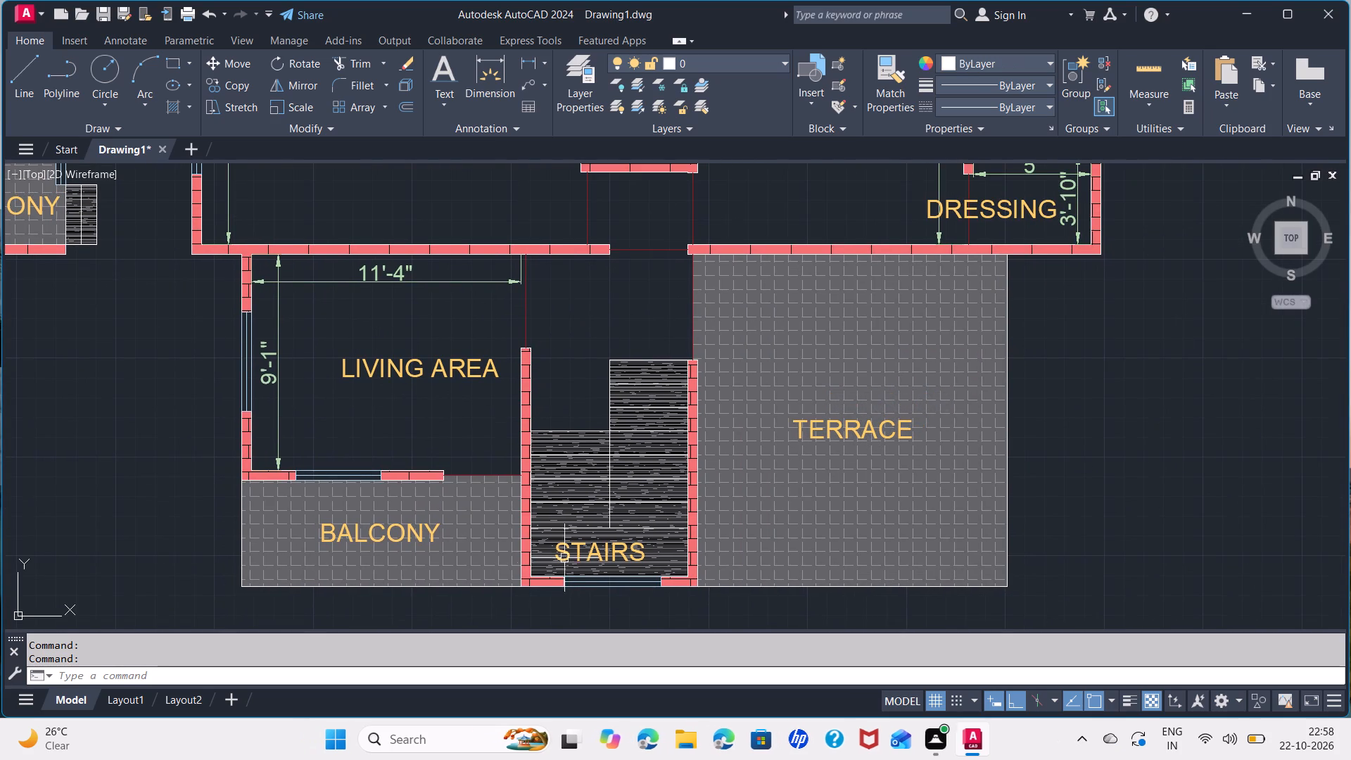
Move the second plan's STAIRS label slightly east to centre it between the staircase walls.
click(598, 547)
drag(606, 552, 618, 550)
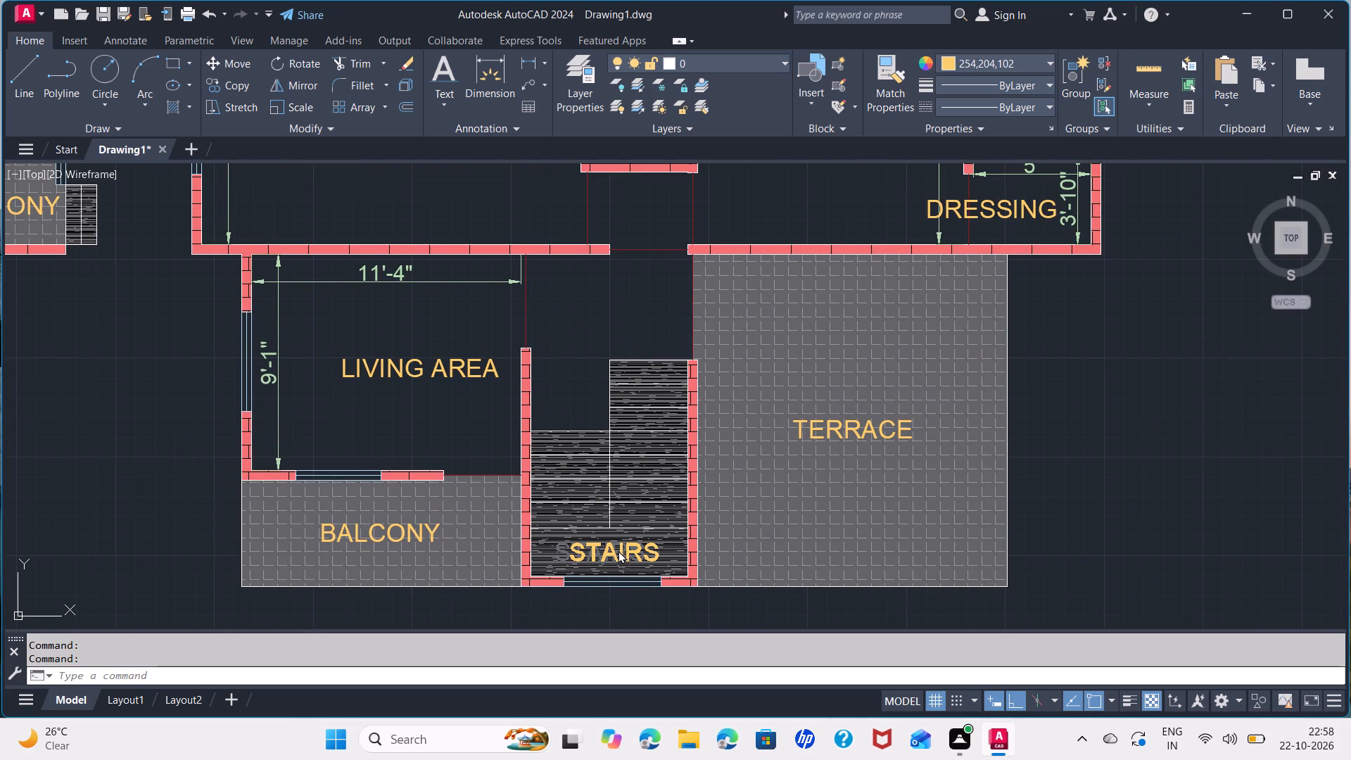
drag(618, 550, 616, 550)
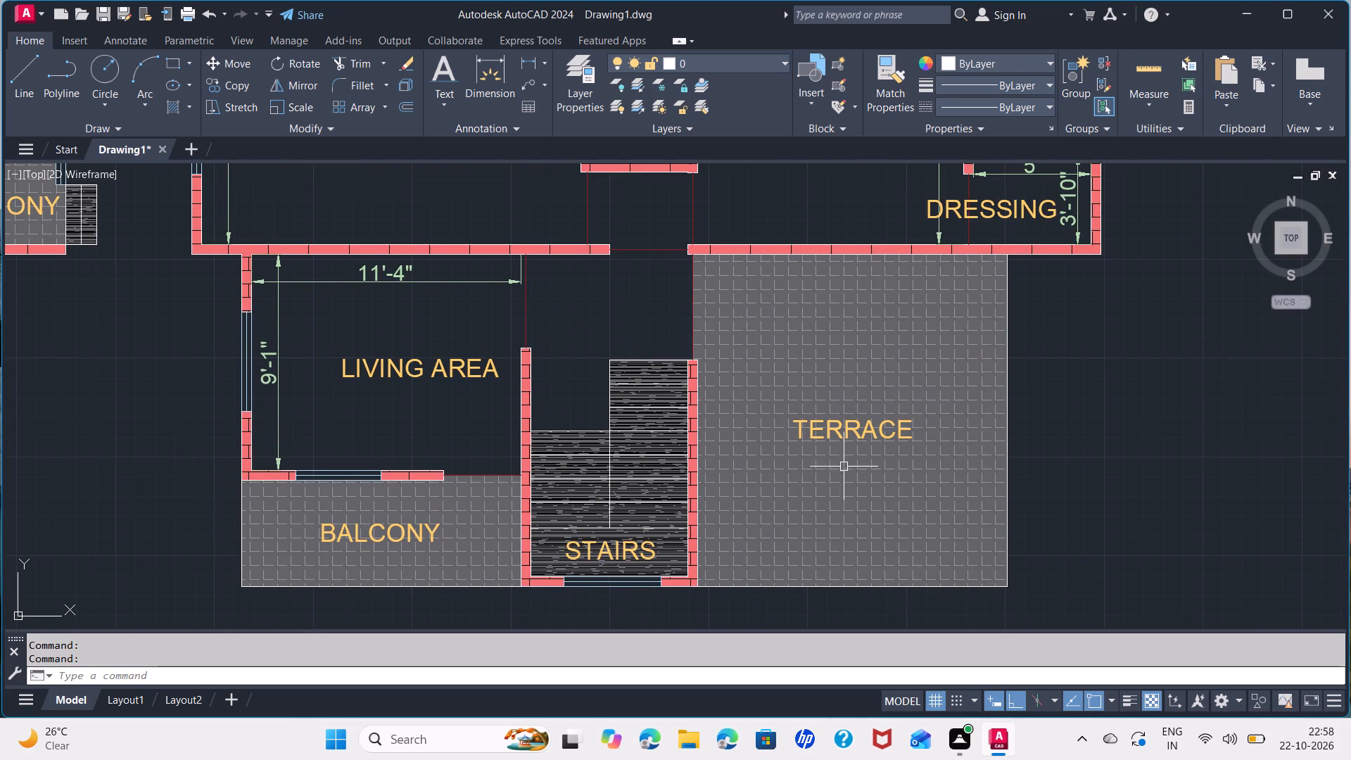
Copy the TERRACE label straight up to sit just above the original.
click(875, 427)
key(c)
key(o)
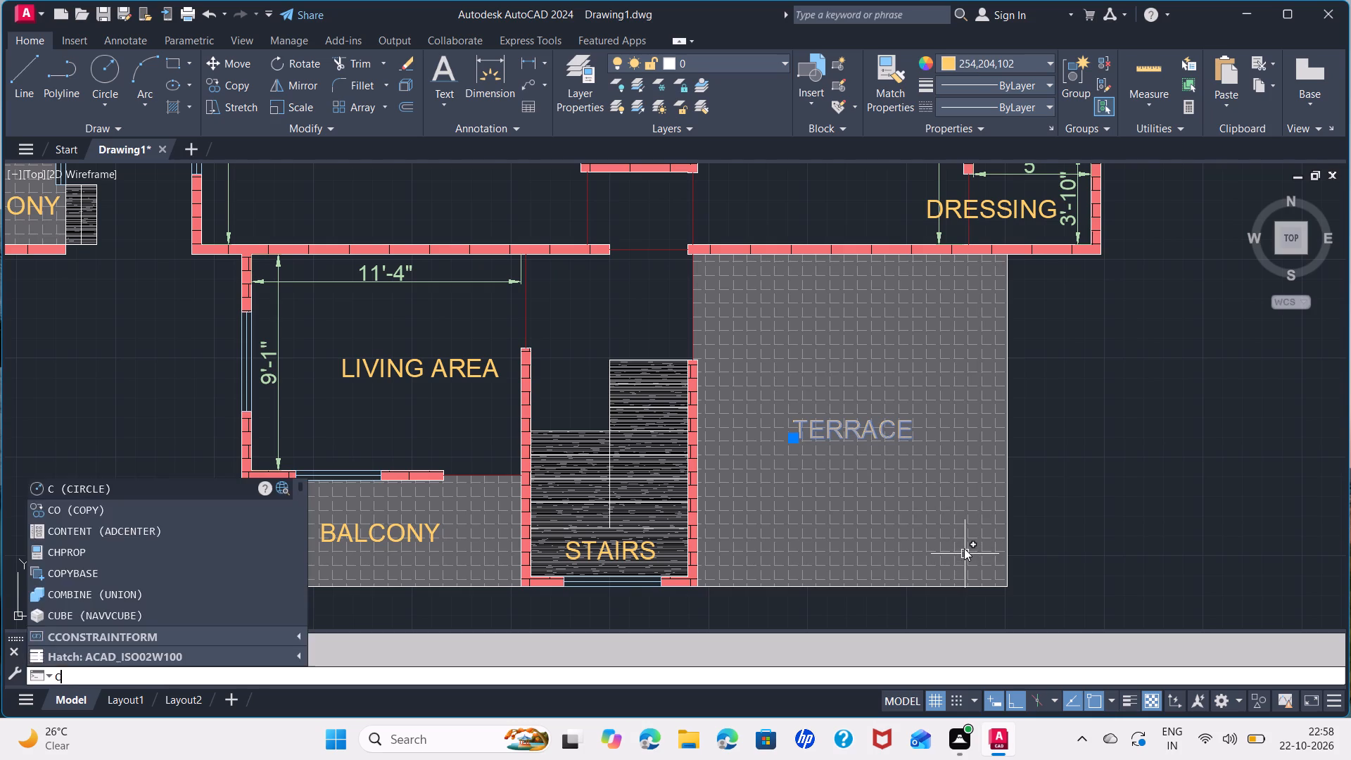
key(Return)
click(813, 431)
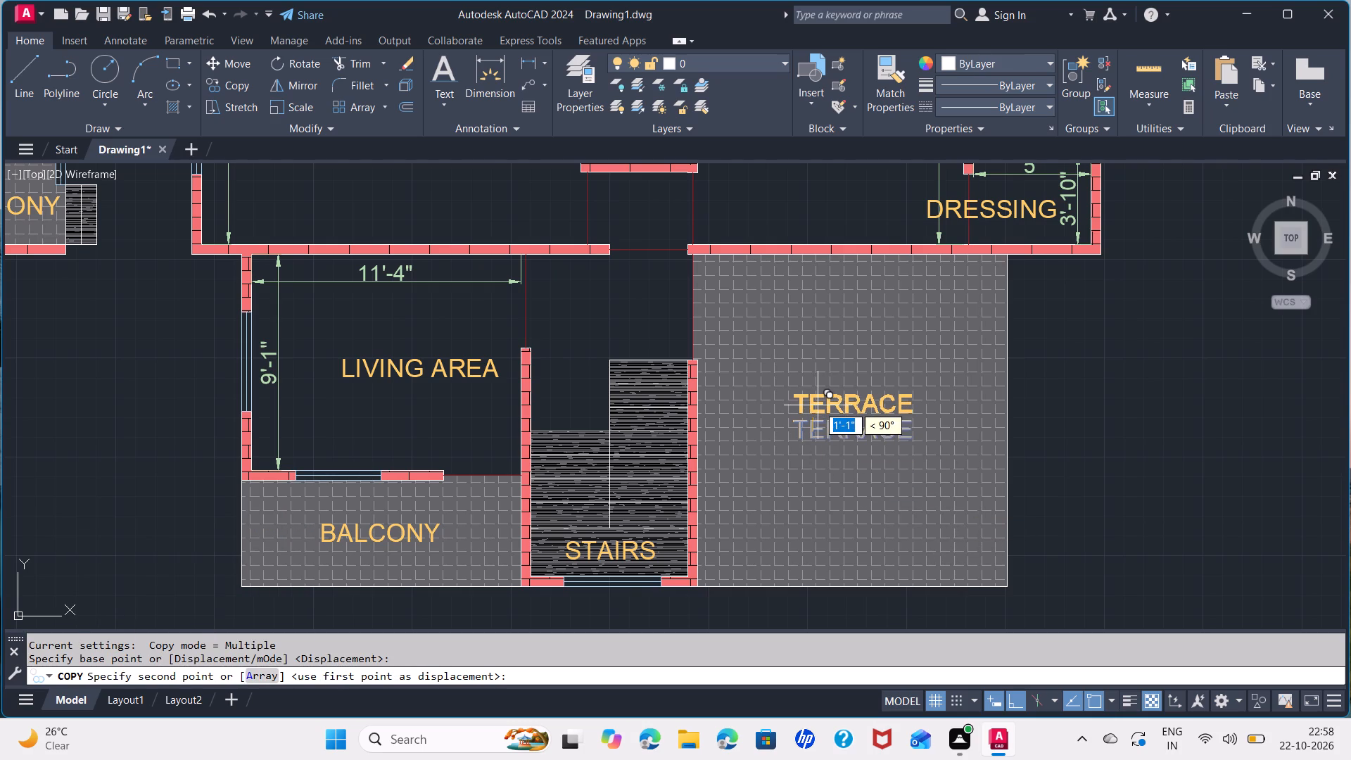
click(818, 399)
key(space)
Change the upper TERRACE copy to OPEN and finish the text editing.
double_click(851, 394)
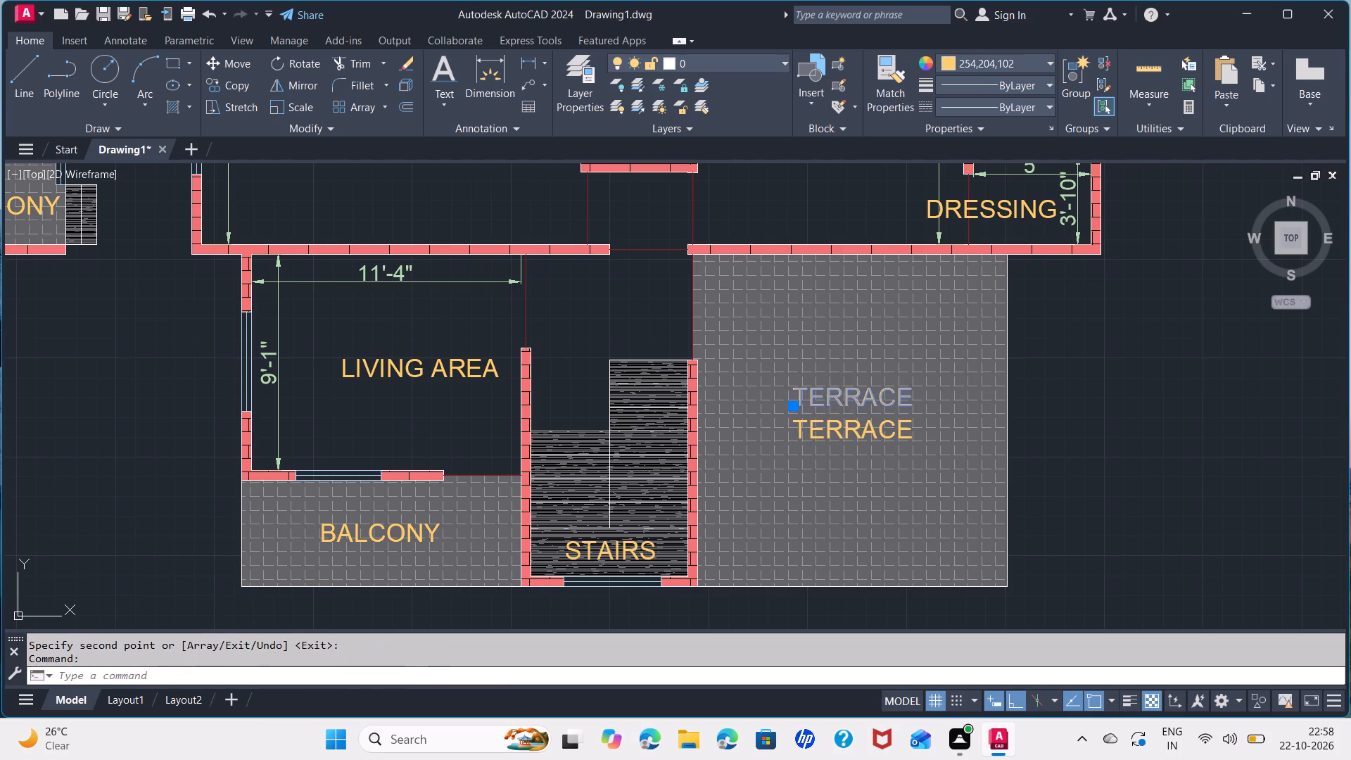
key(BackSpace)
text(OPEN)
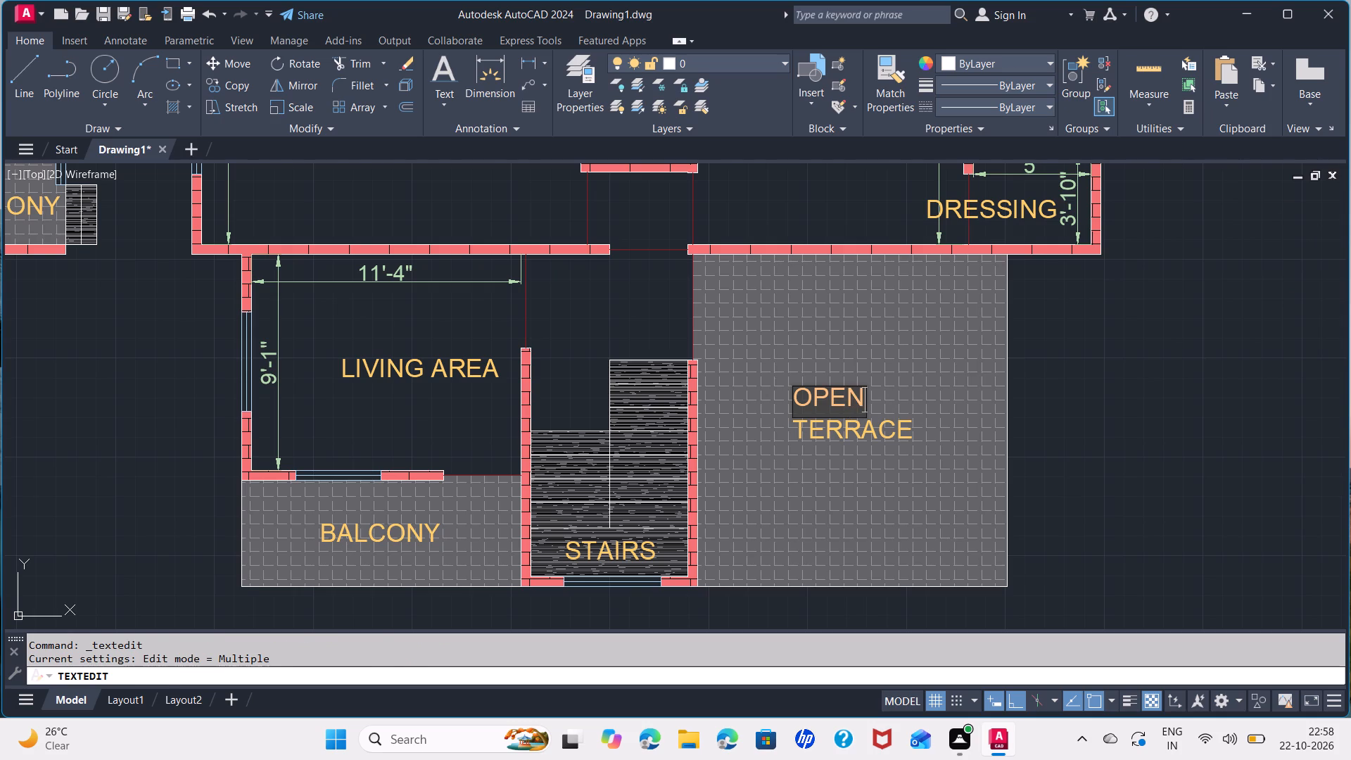
click(1118, 472)
key(Escape)
key(Escape)
Move the OPEN label east to centre it above TERRACE.
click(854, 400)
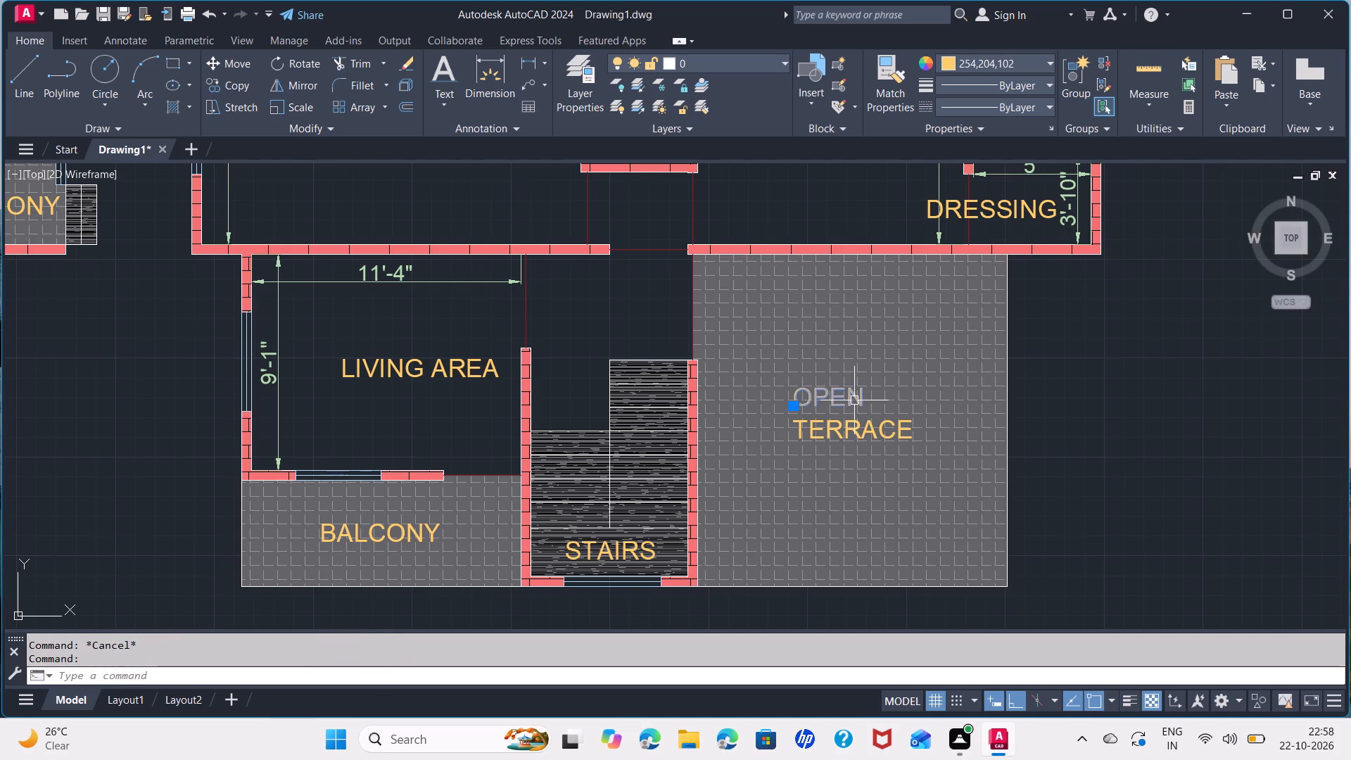
drag(839, 399, 858, 400)
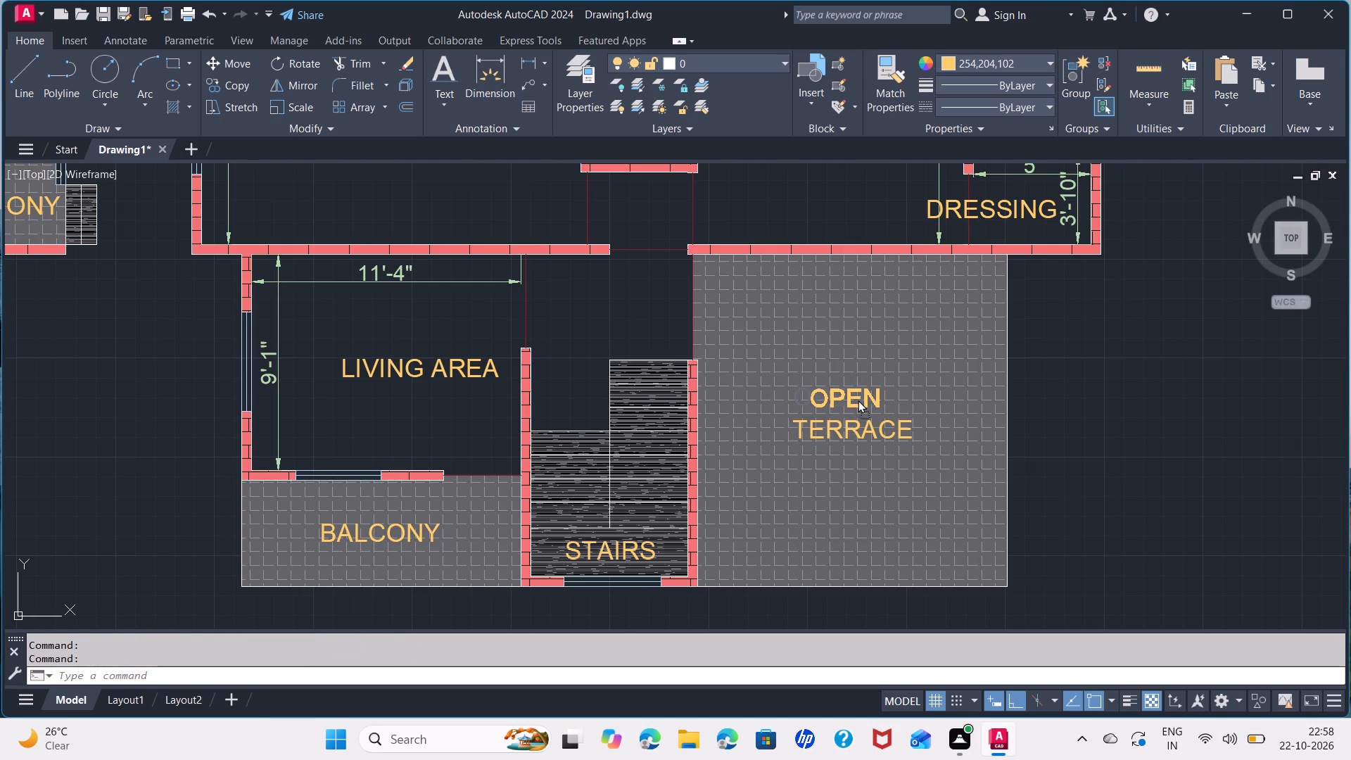
drag(858, 400, 863, 396)
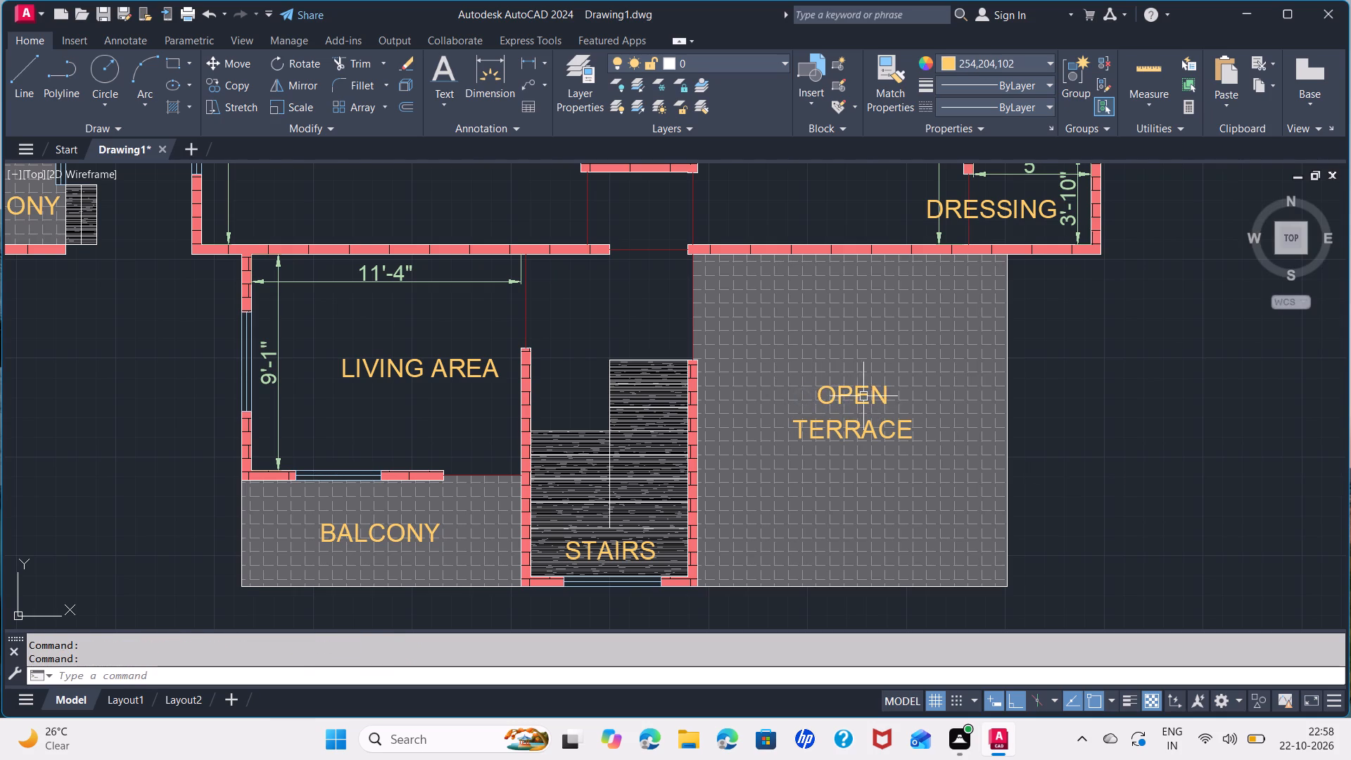
Start a line outline west of the second plan, level with its north wall, running south past BED ROOM 1 and about 2'-2" east.
scroll(896, 474, down, 2)
middle_drag(795, 371, 846, 459)
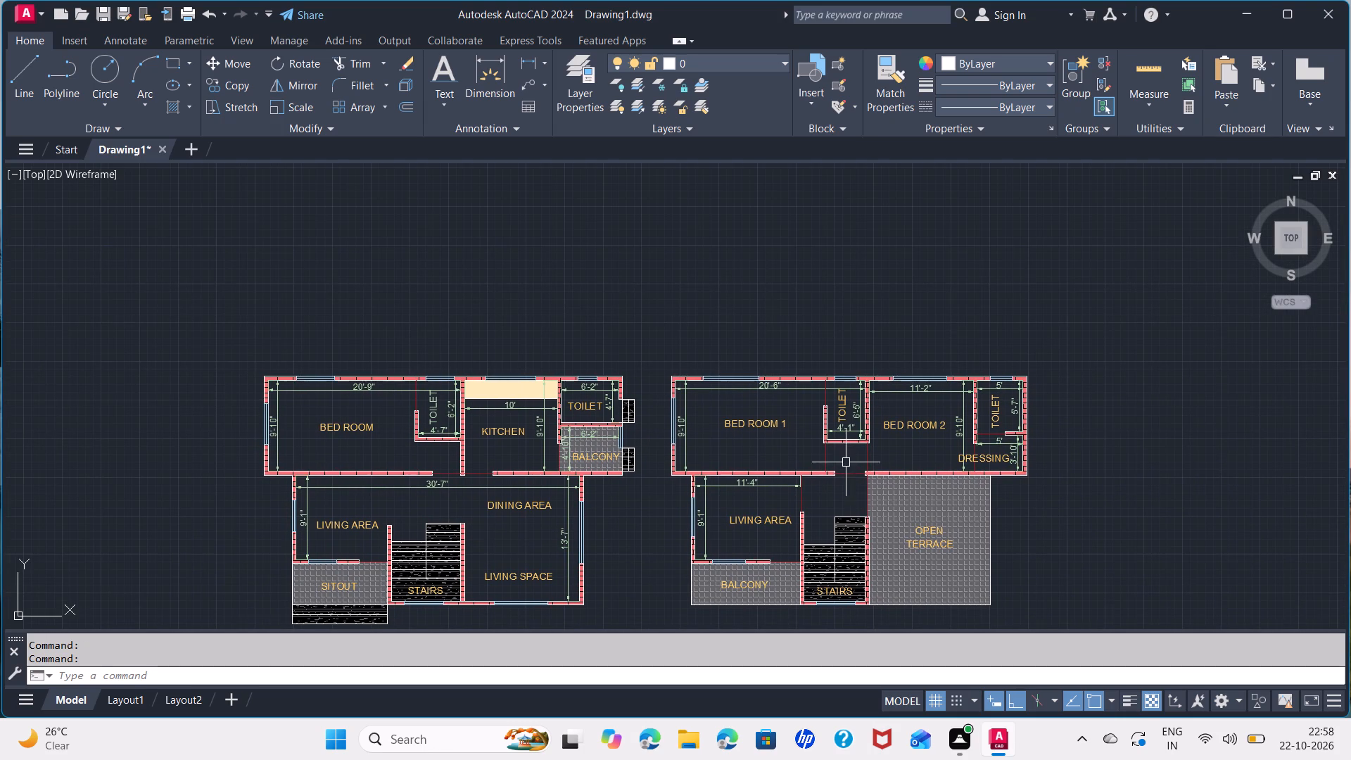
middle_drag(831, 511, 839, 383)
scroll(835, 370, up, 1)
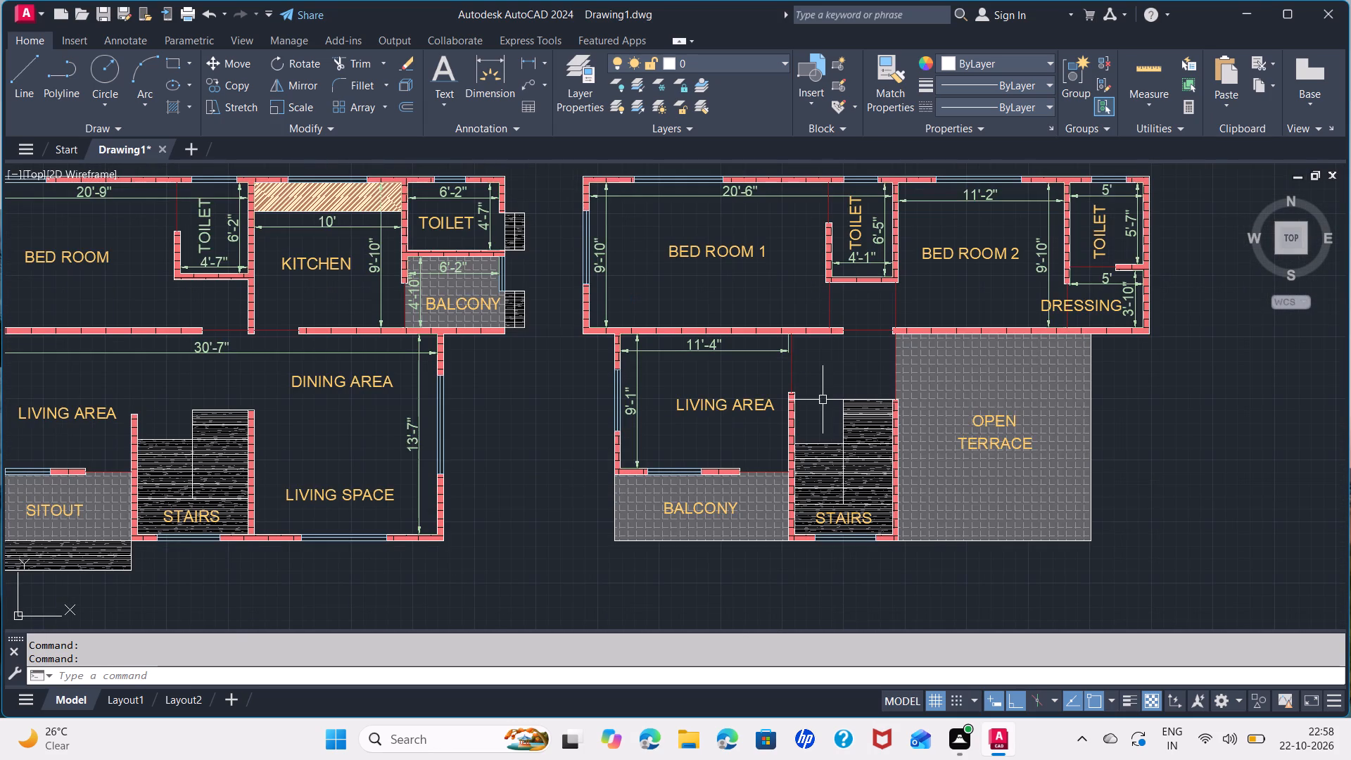
middle_drag(823, 402, 818, 319)
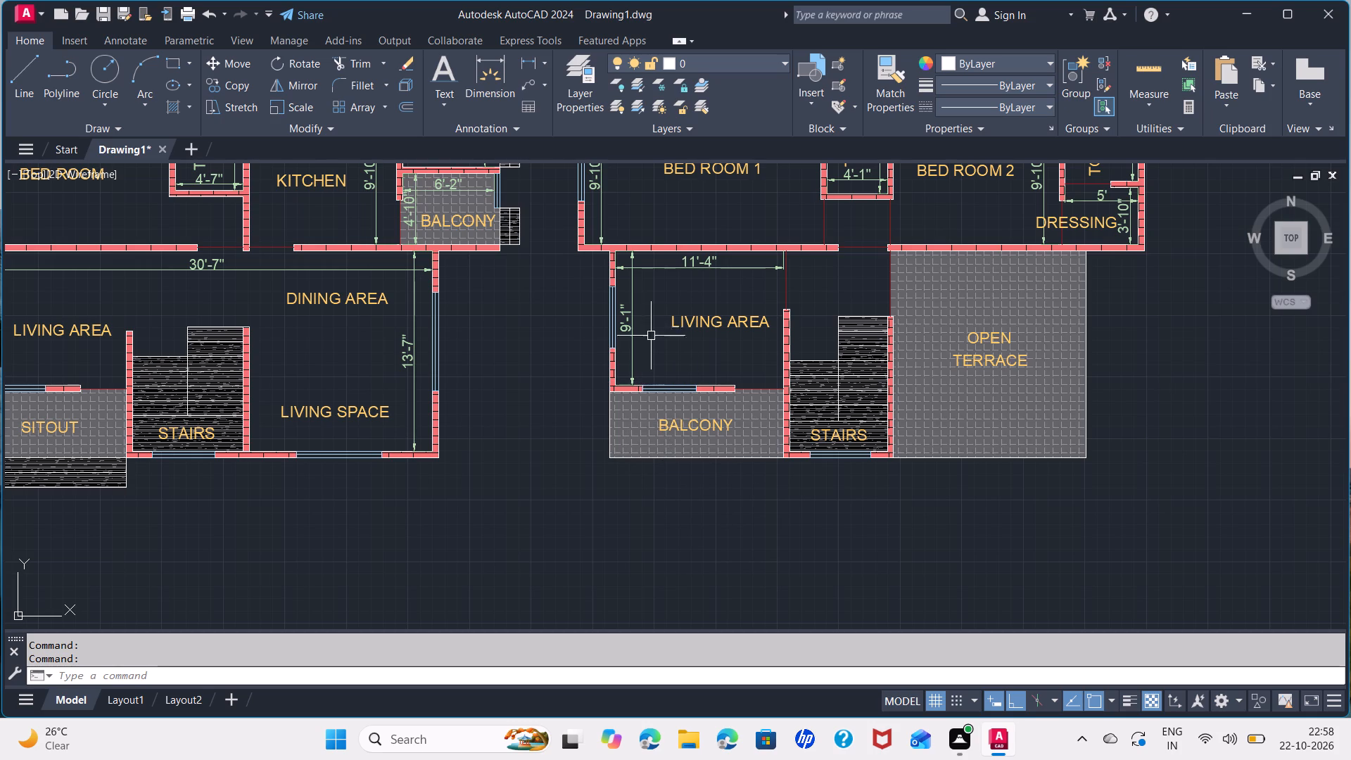
middle_drag(578, 358, 685, 609)
scroll(680, 360, up, 2)
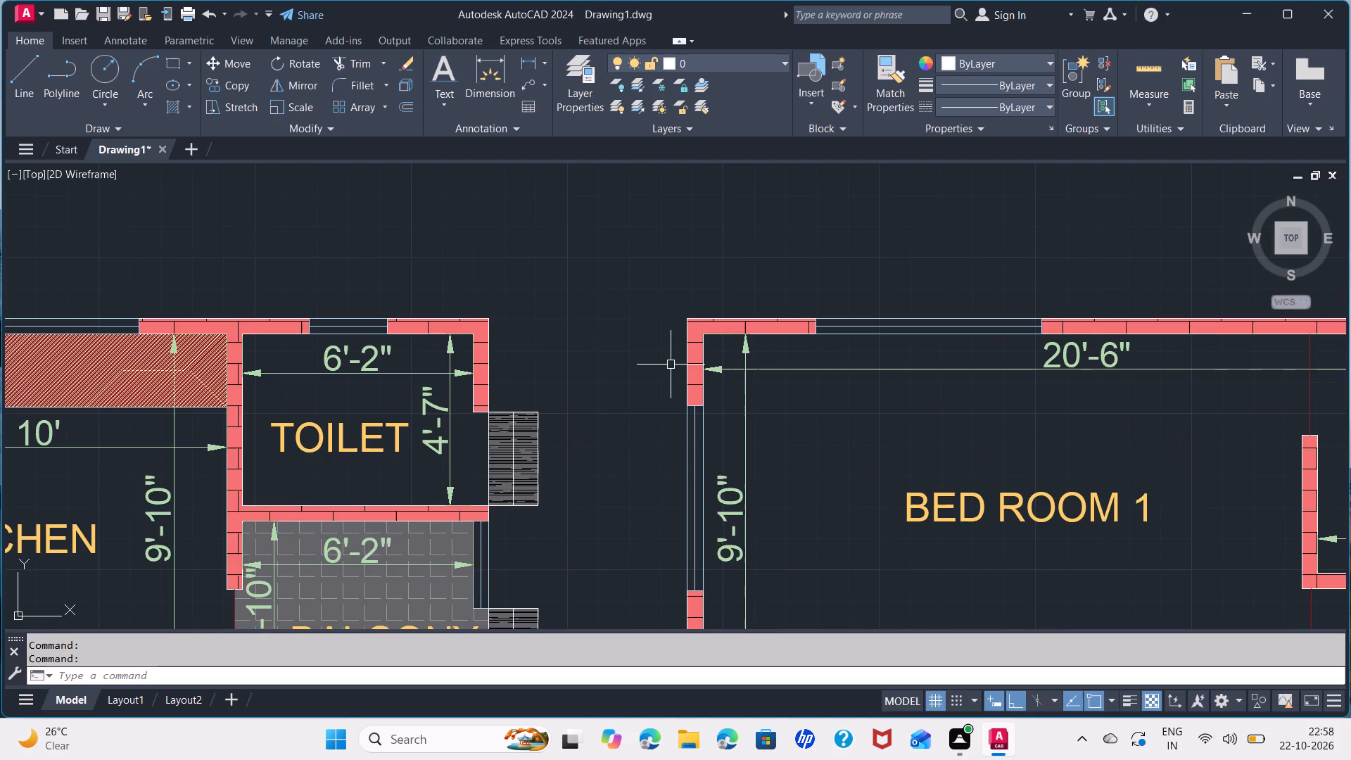
middle_drag(671, 365, 654, 289)
key(l)
key(Return)
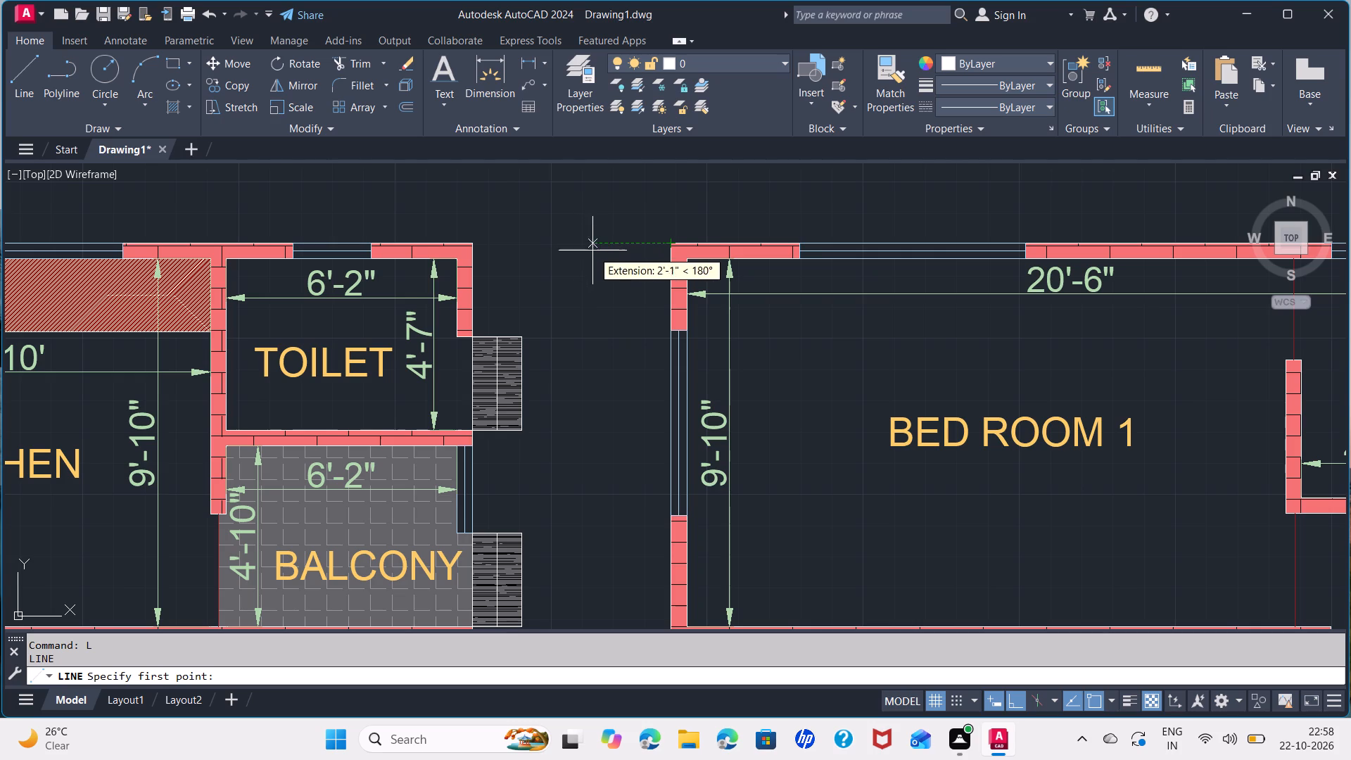
click(619, 243)
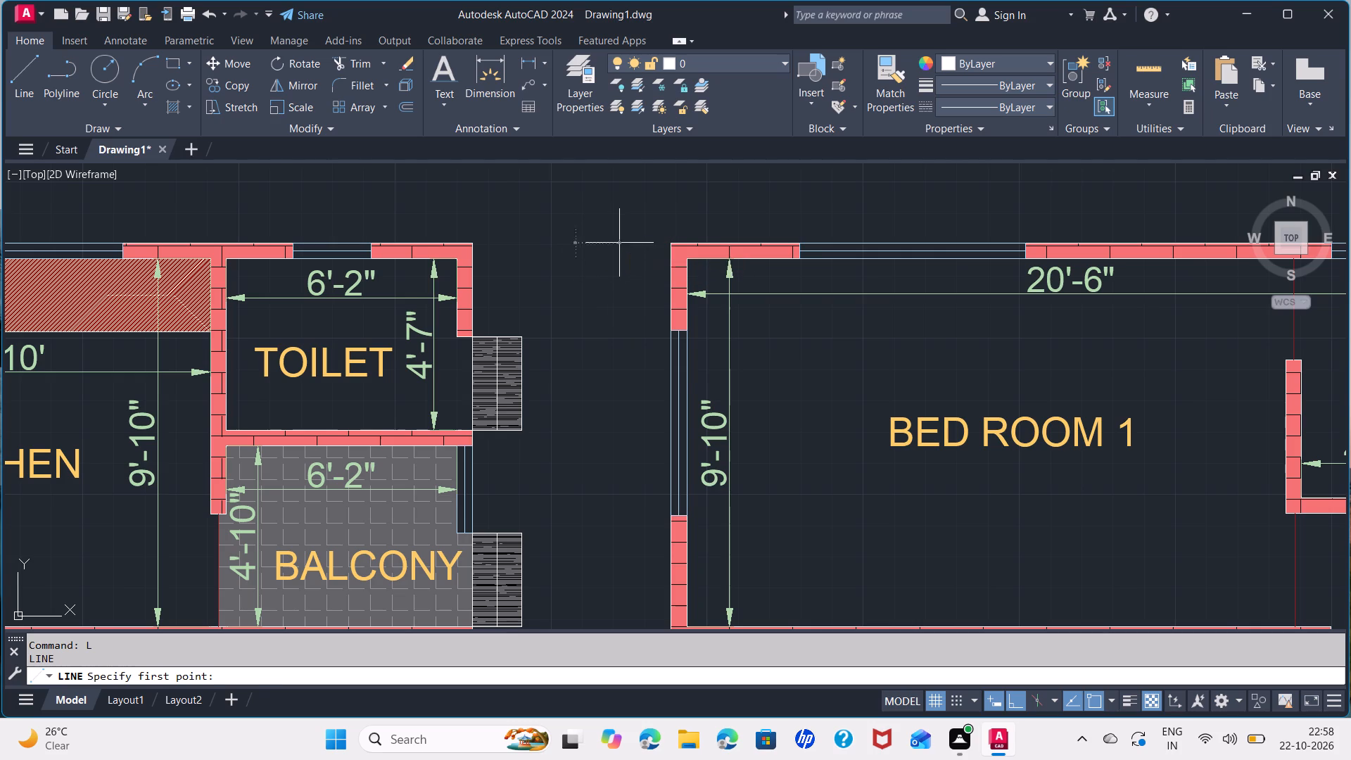
middle_drag(627, 533, 699, 204)
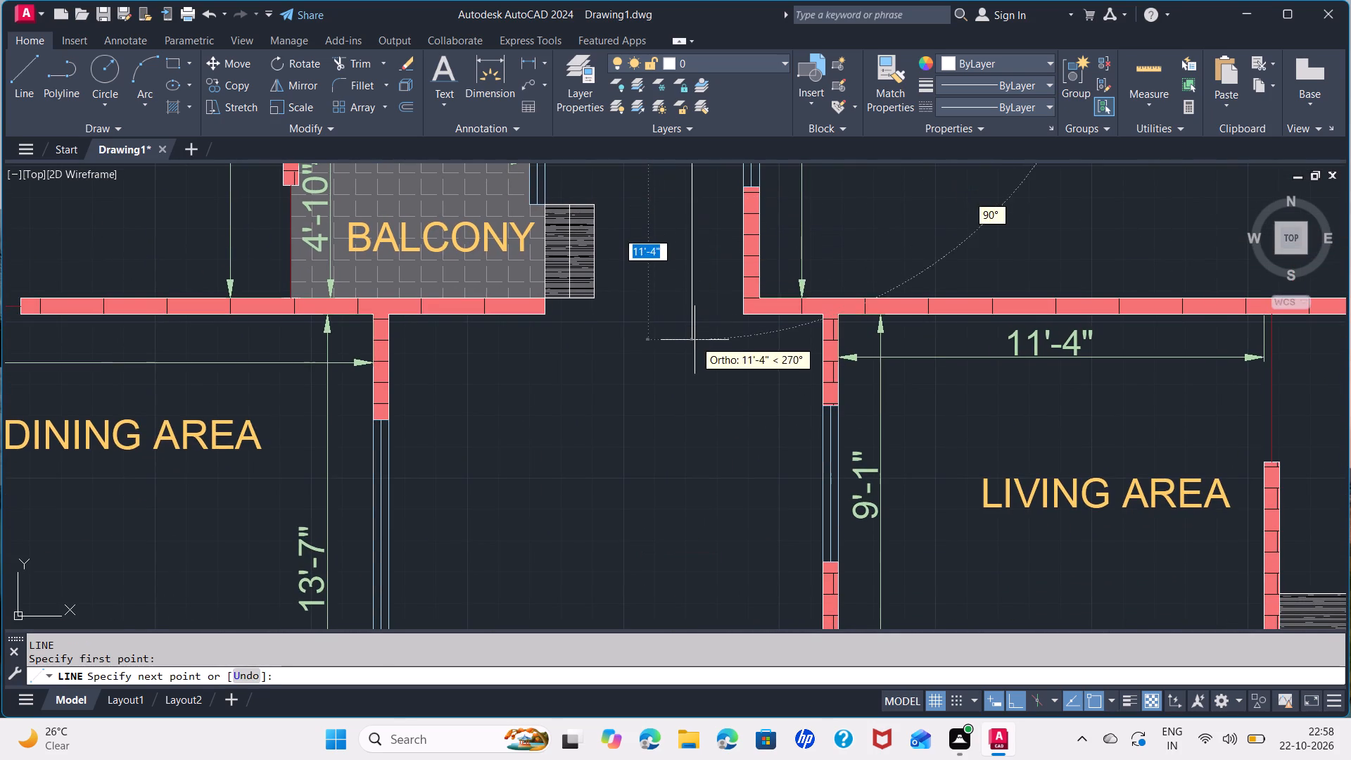
click(695, 363)
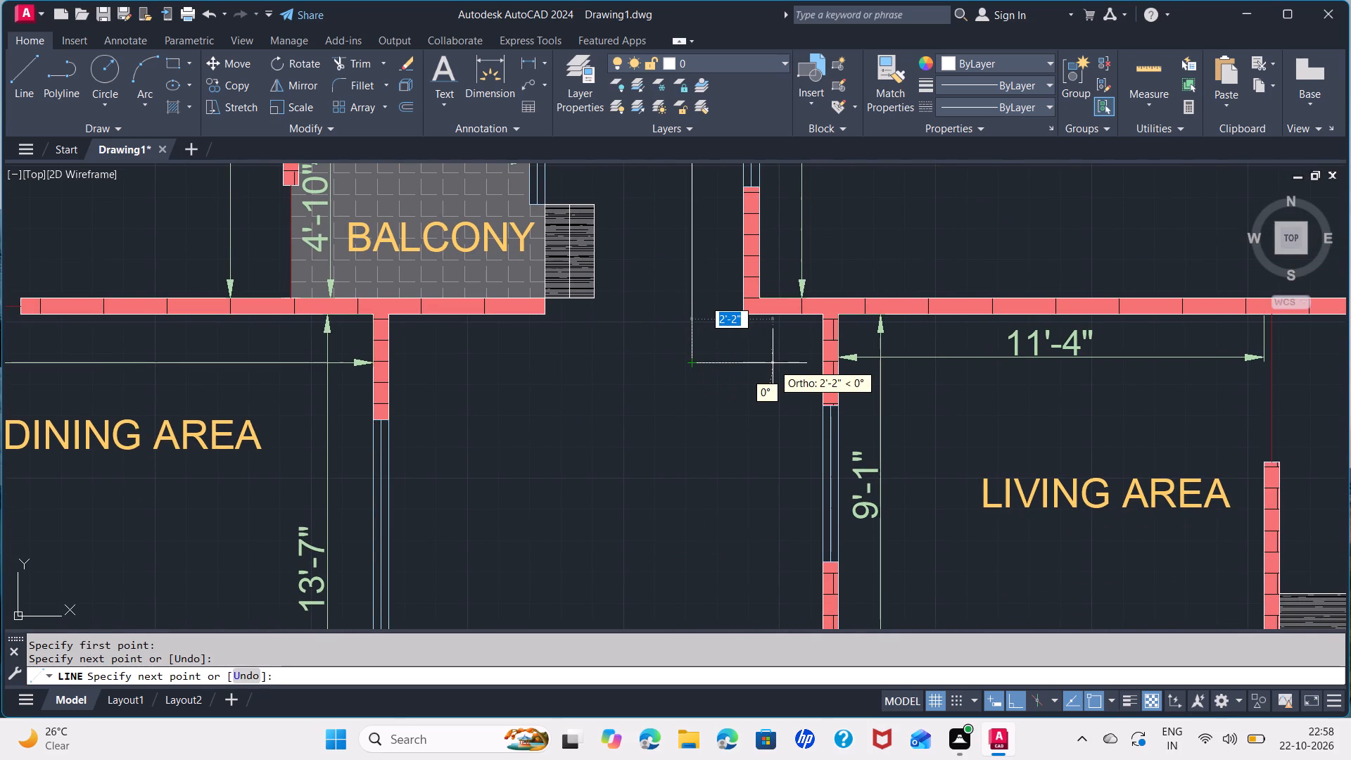
click(773, 362)
Continue the second plan's outline about 14'-0" south past the BALCONY, and about 35'-2" east beyond the OPEN TERRACE.
middle_drag(771, 547, 796, 381)
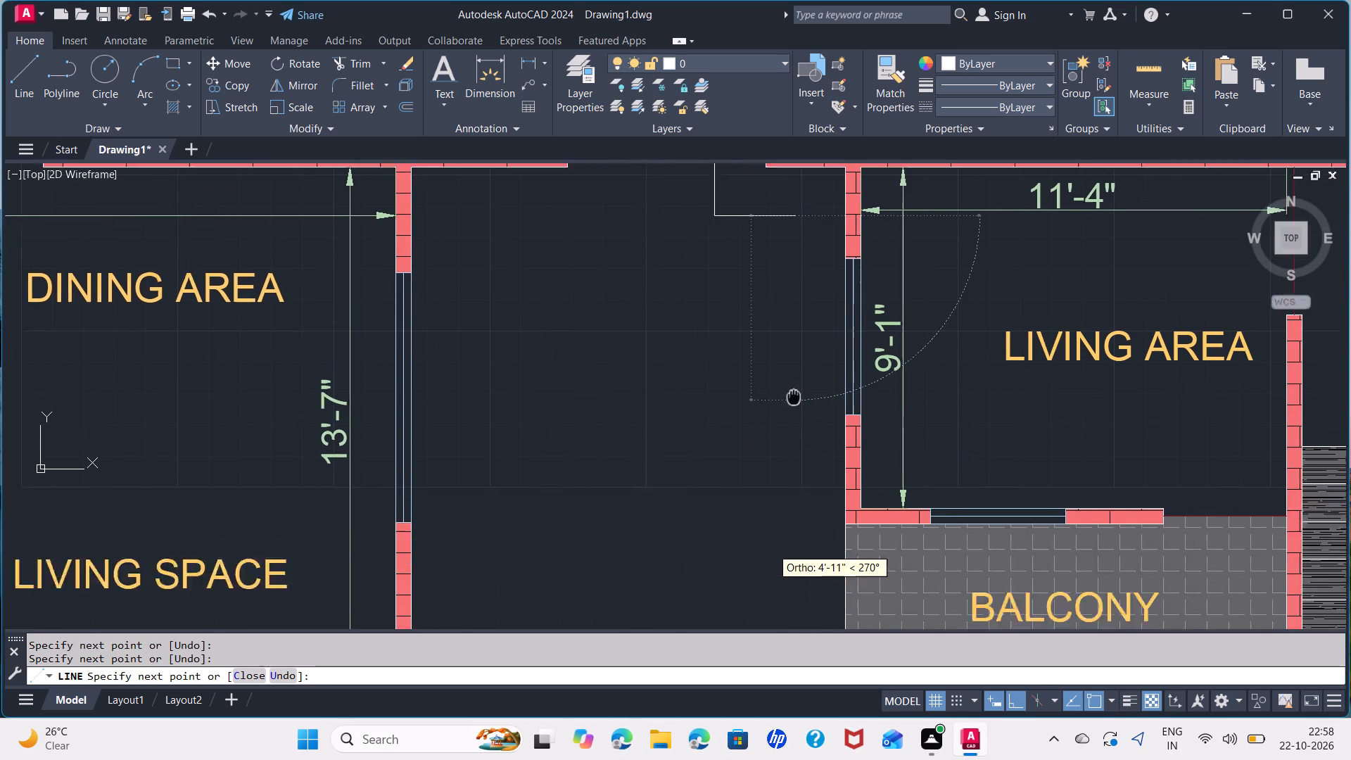
middle_drag(796, 381, 803, 338)
middle_drag(792, 574, 797, 382)
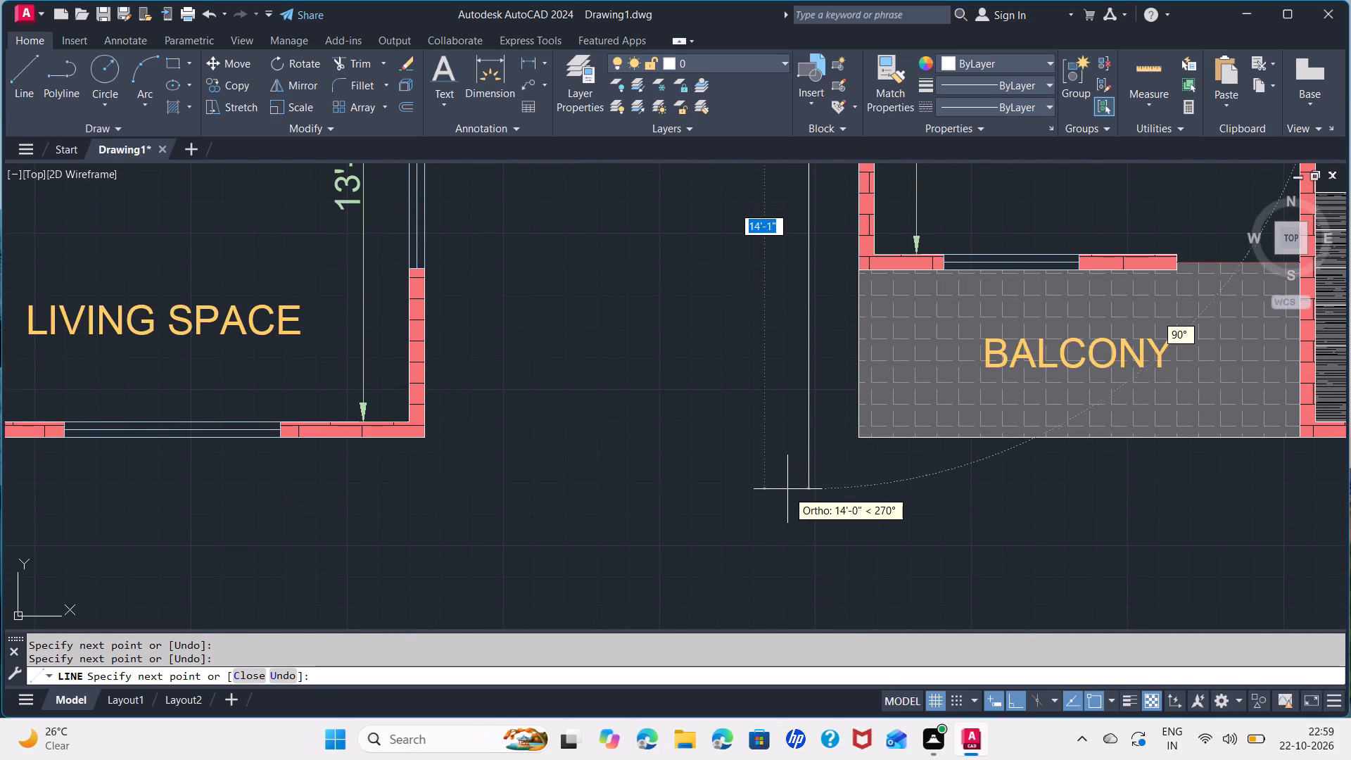
click(789, 492)
middle_drag(1067, 500, 381, 499)
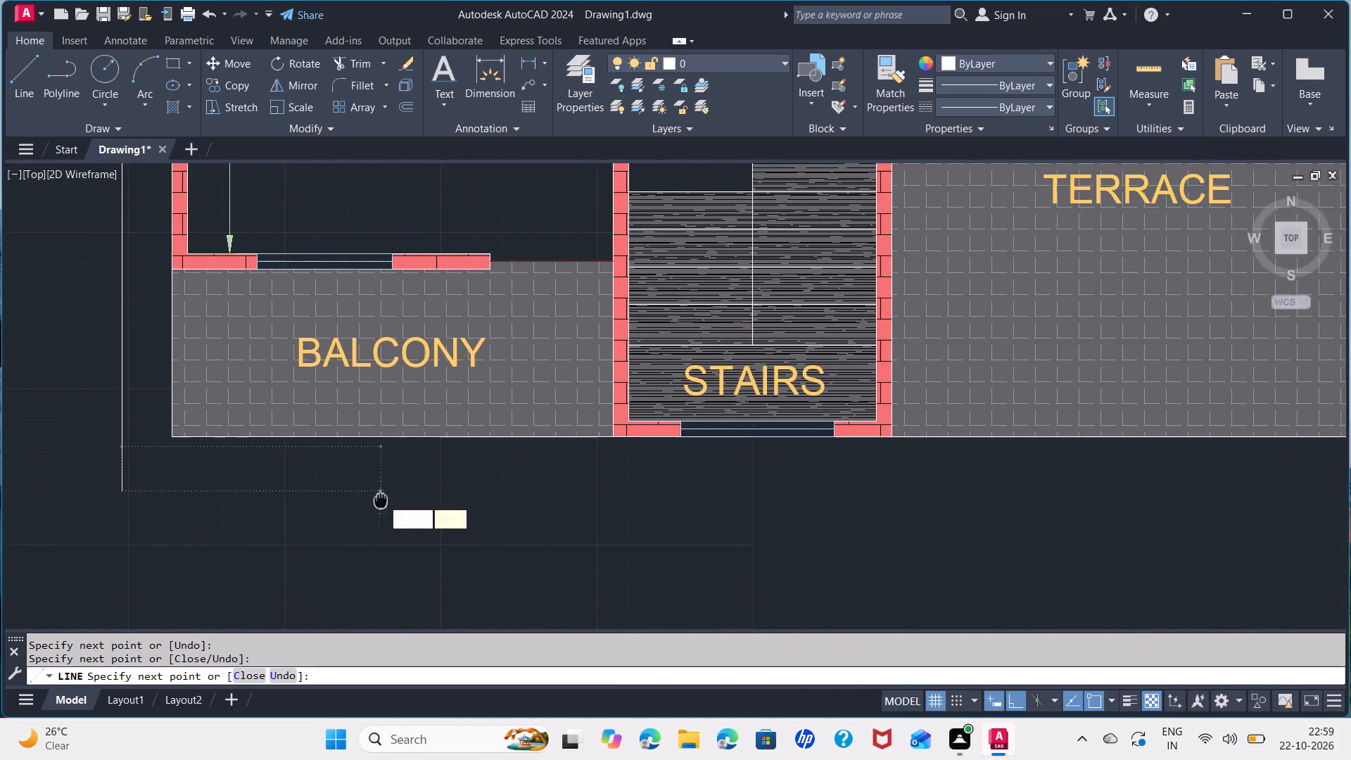
scroll(601, 511, down, 2)
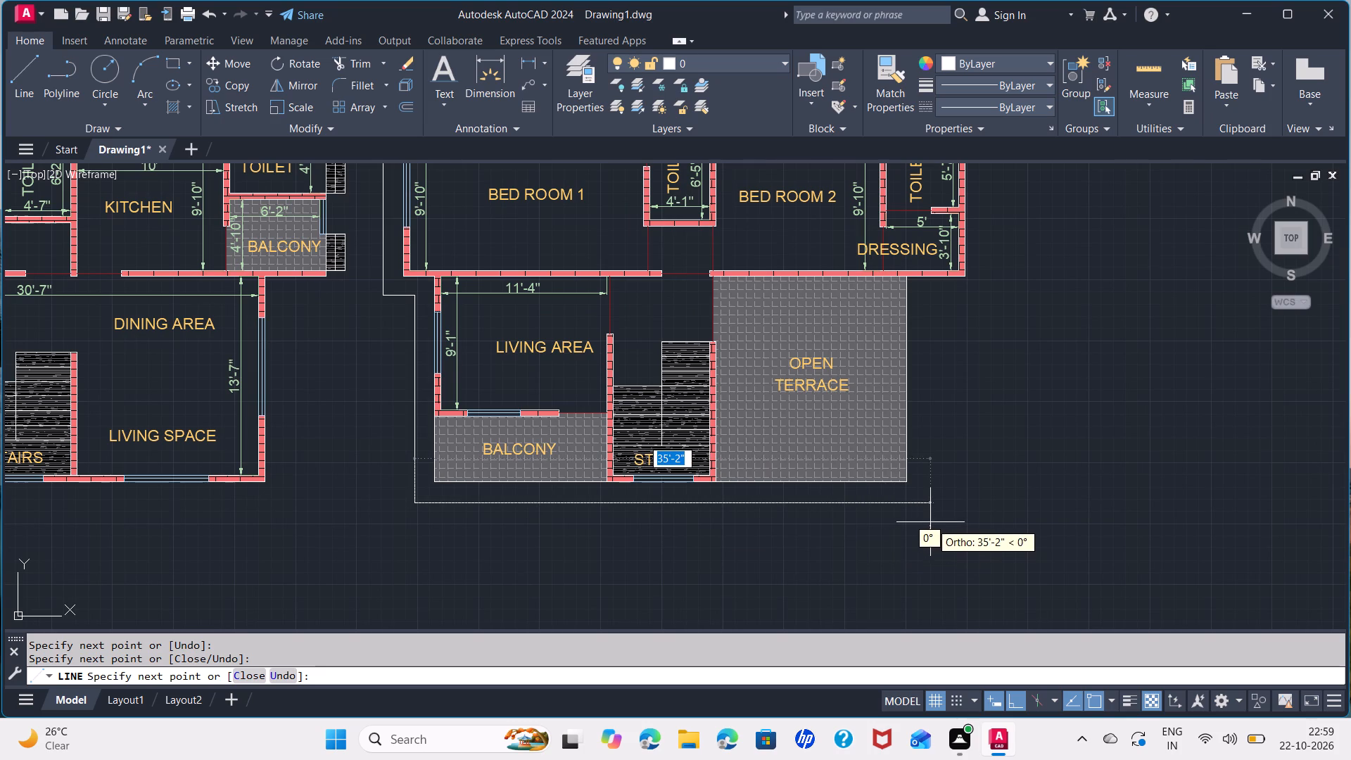
click(930, 519)
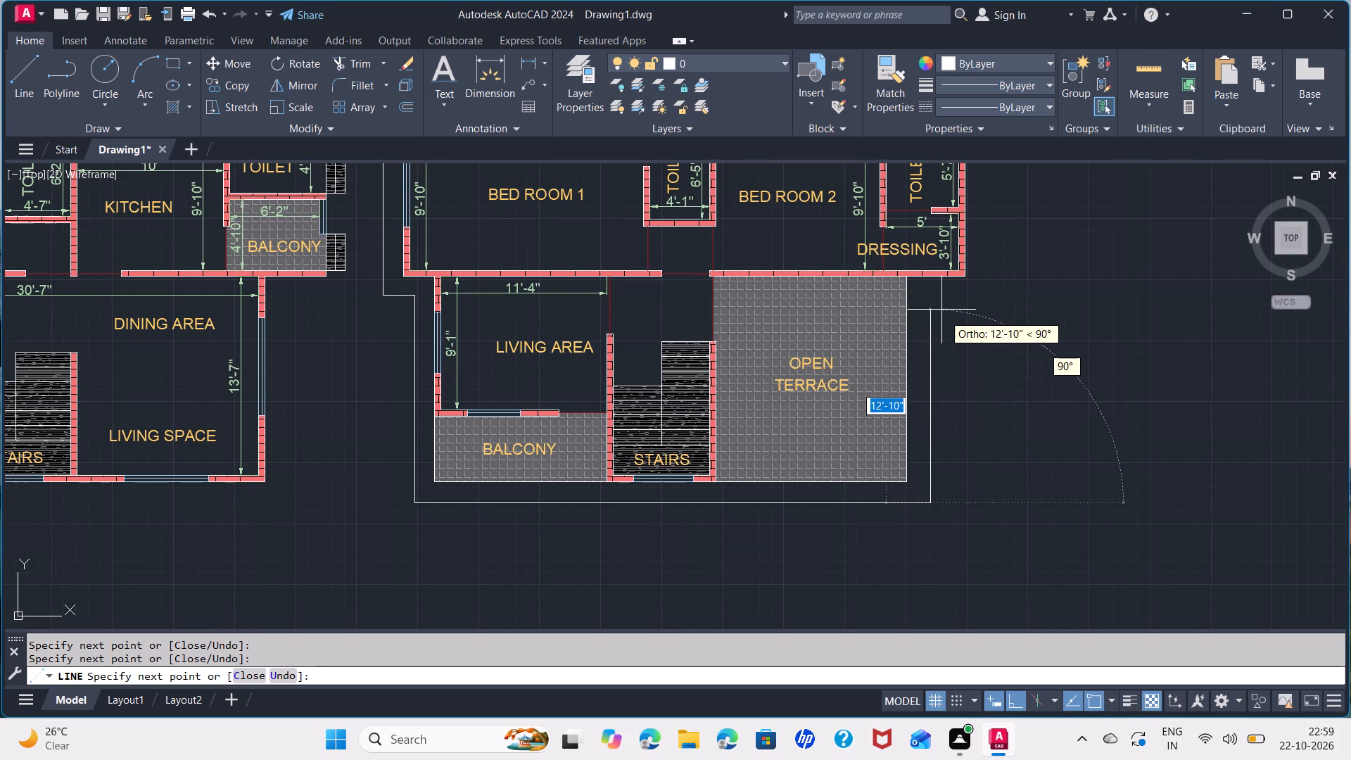
Close the second plan's outline: north to just below DRESSING, about 4'-7" east, about 13'-9" north, west above the plan and down to the start.
click(940, 299)
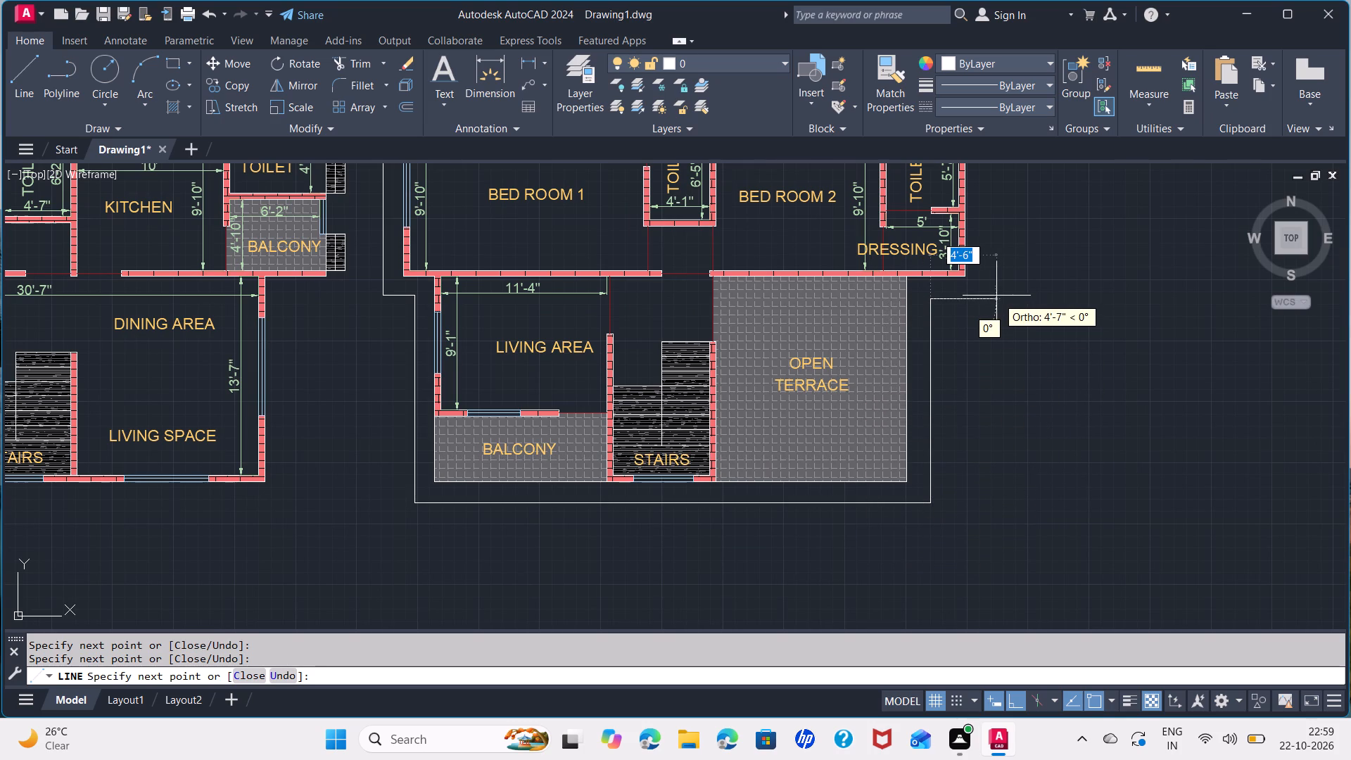
click(996, 293)
middle_drag(1013, 215, 1008, 449)
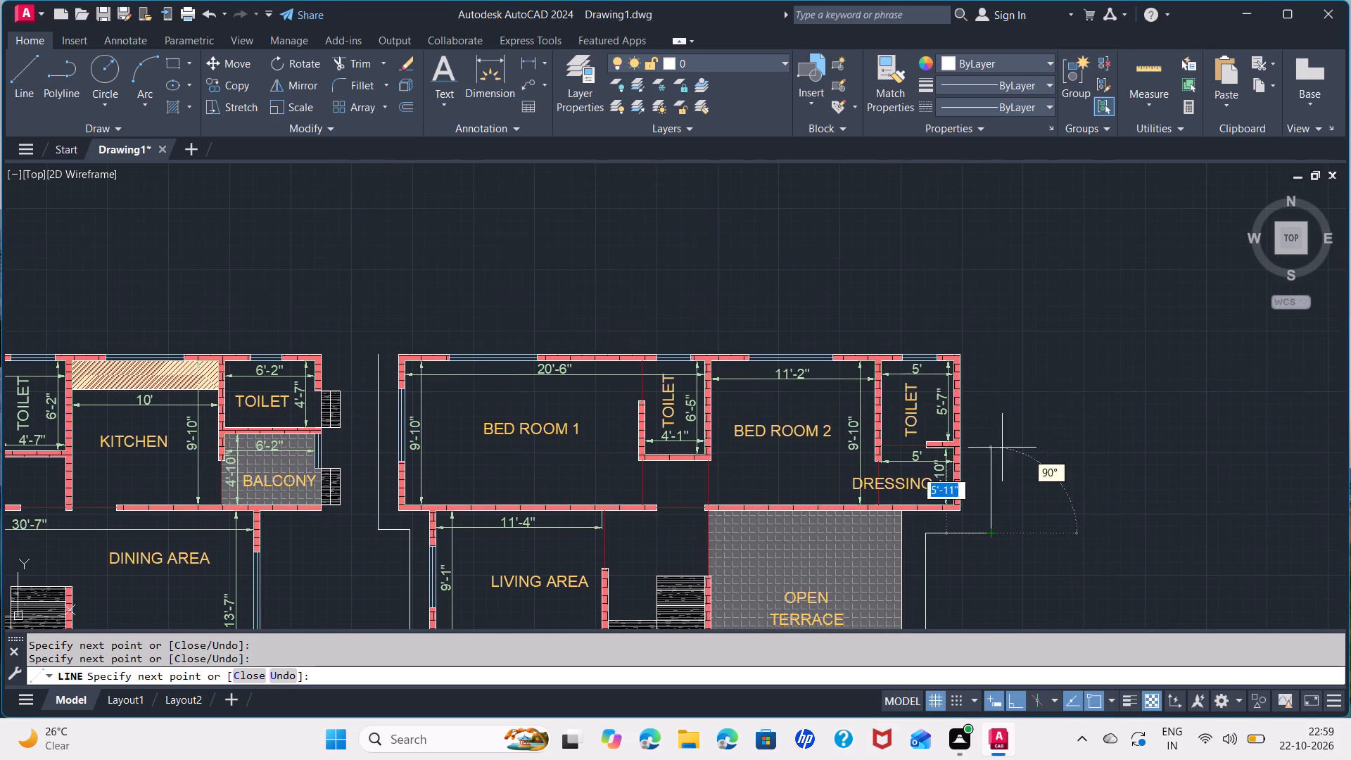
click(990, 331)
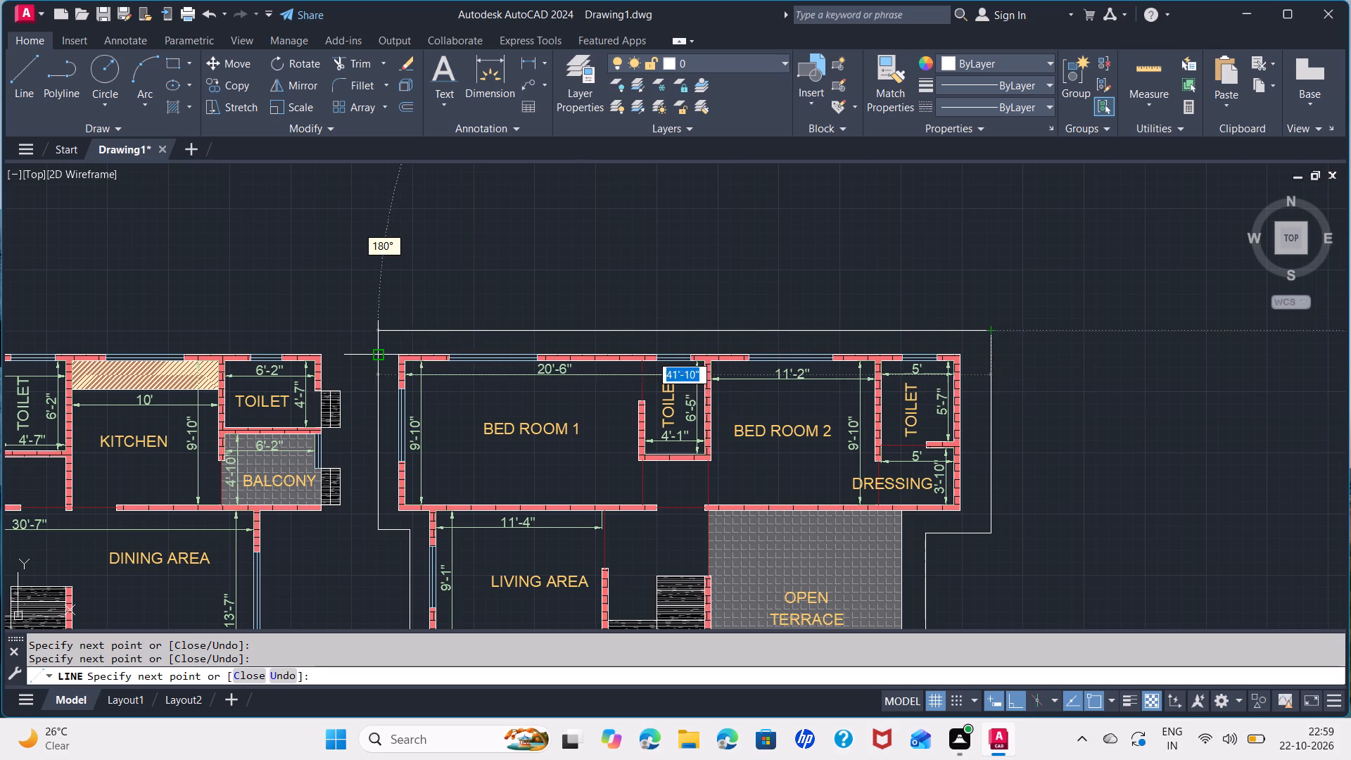
click(379, 326)
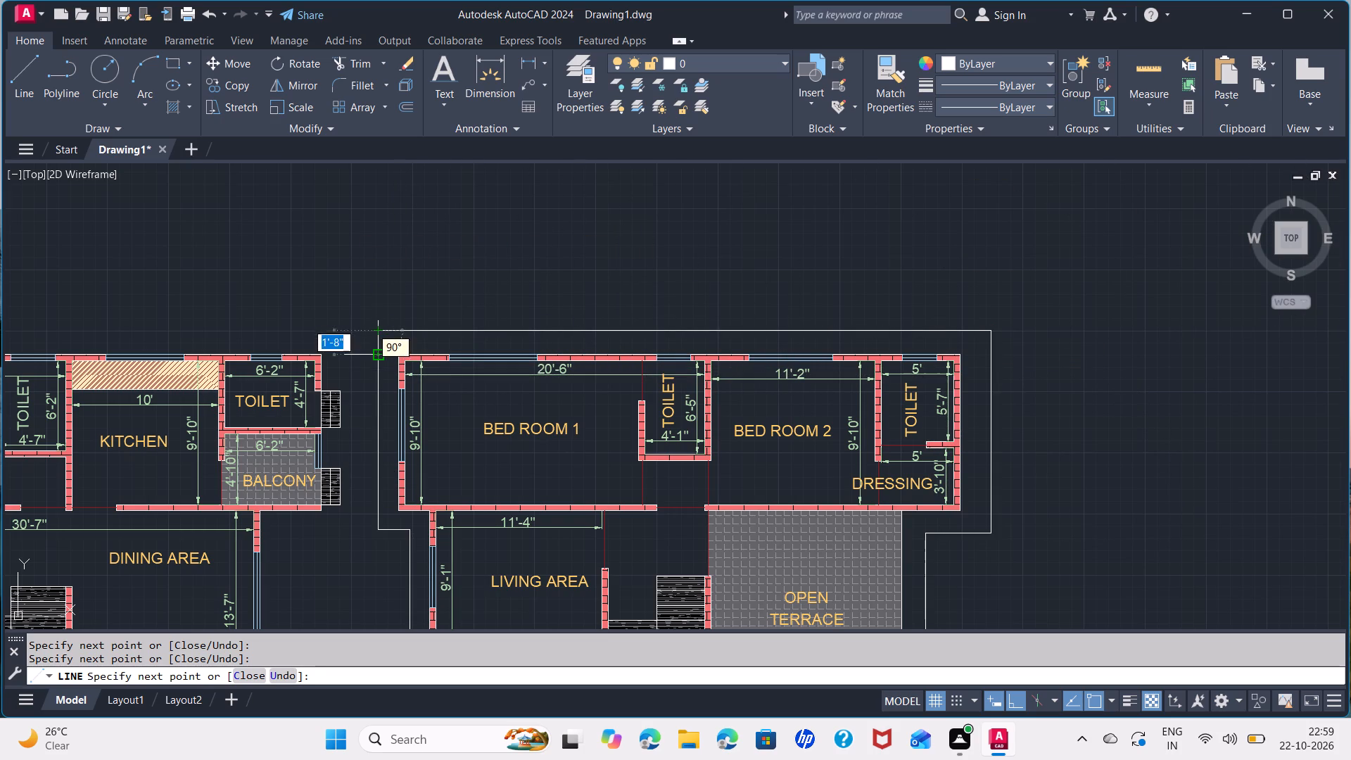
click(379, 350)
key(space)
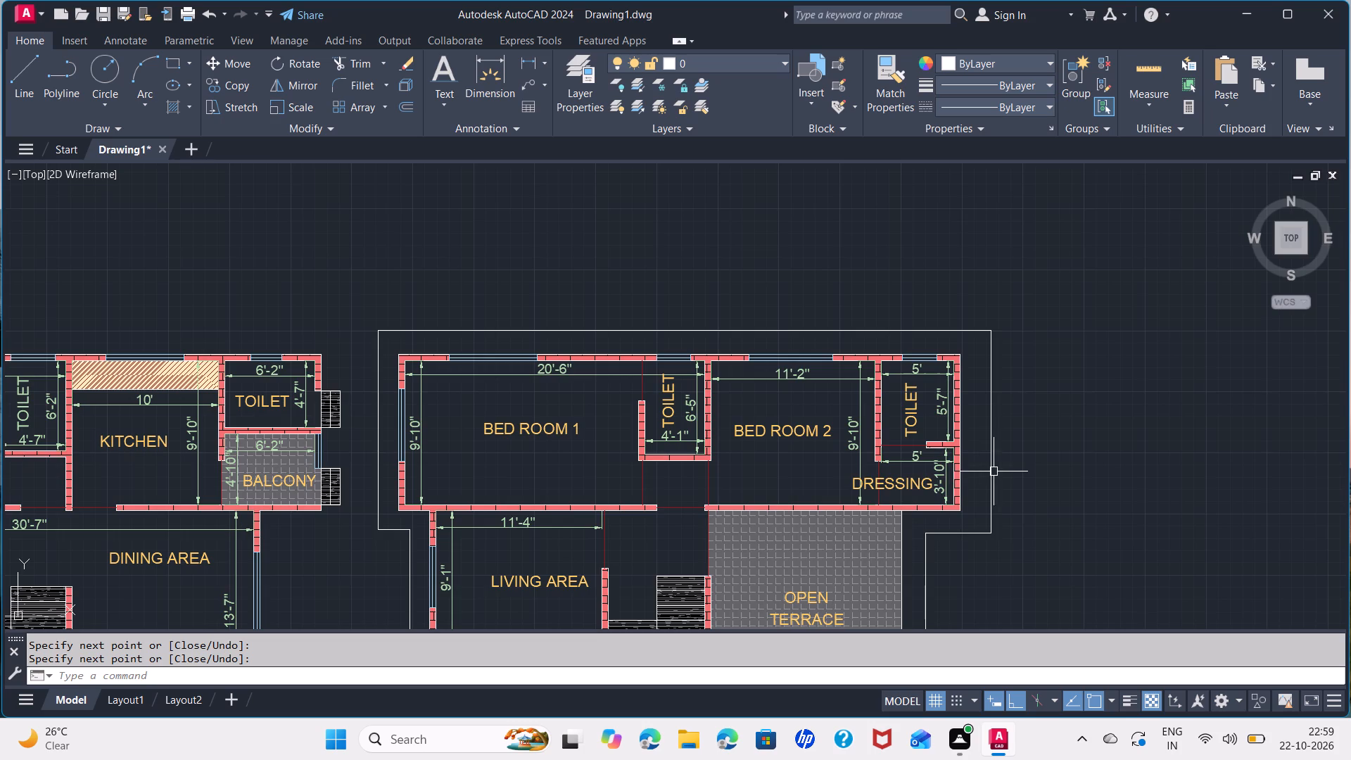
Move the entire first floor plan straight west to widen the gap between the two plans.
scroll(995, 471, down, 2)
middle_drag(1012, 523, 1039, 428)
scroll(685, 422, up, 1)
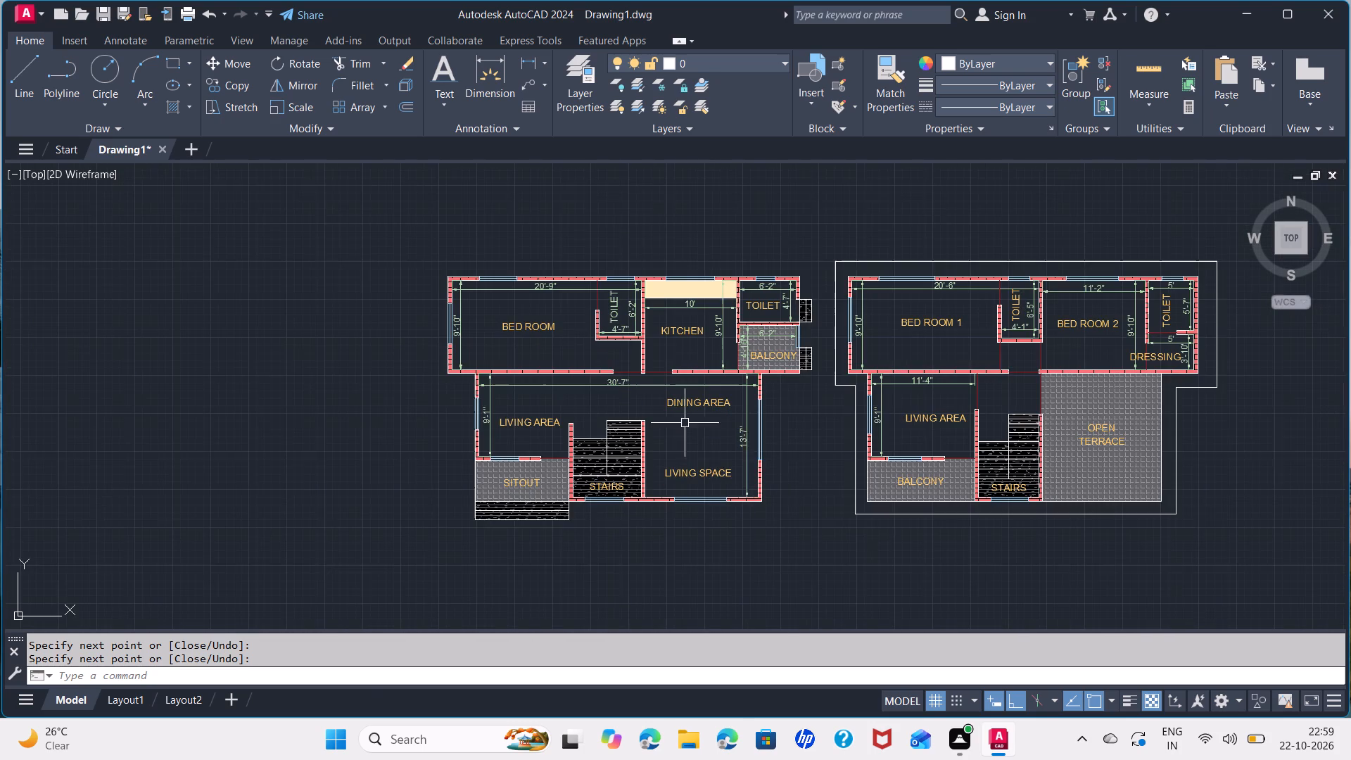
drag(431, 236, 440, 241)
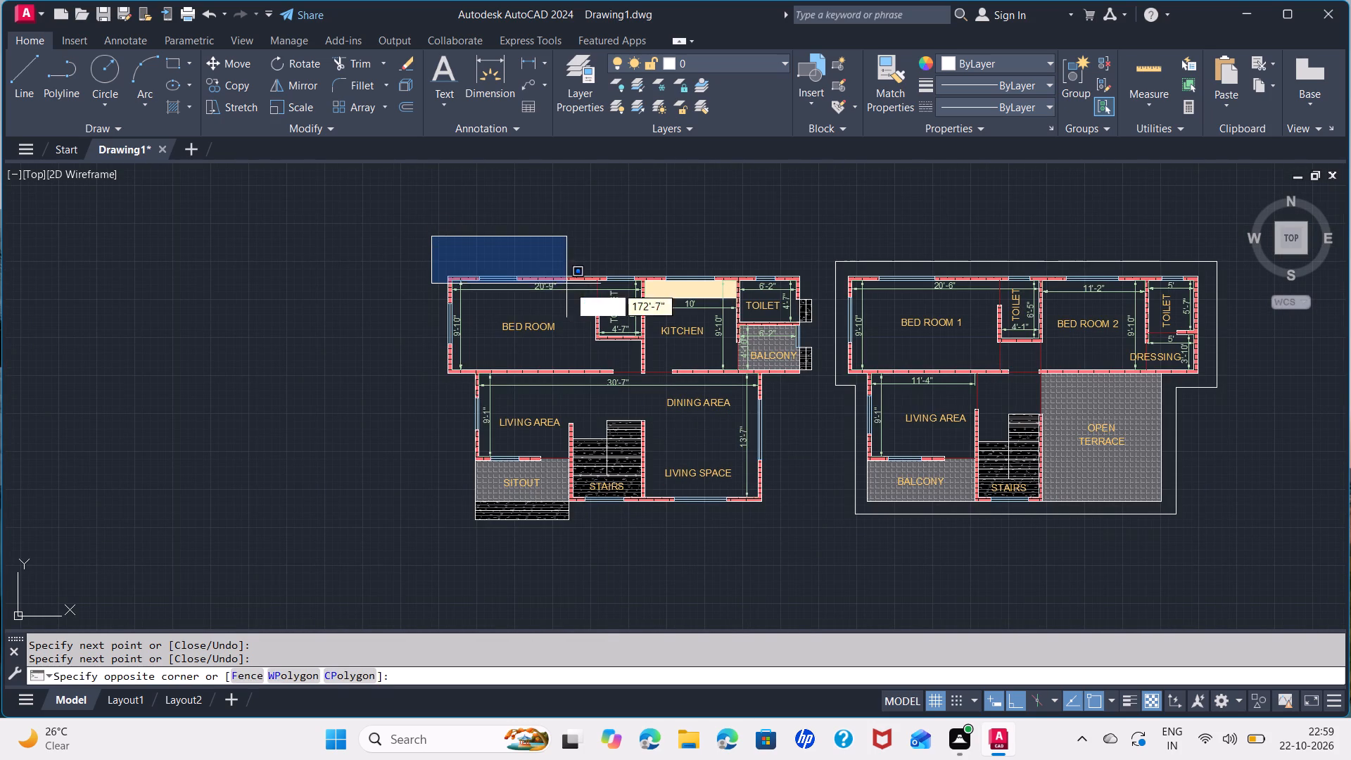
click(818, 544)
key(m)
key(Return)
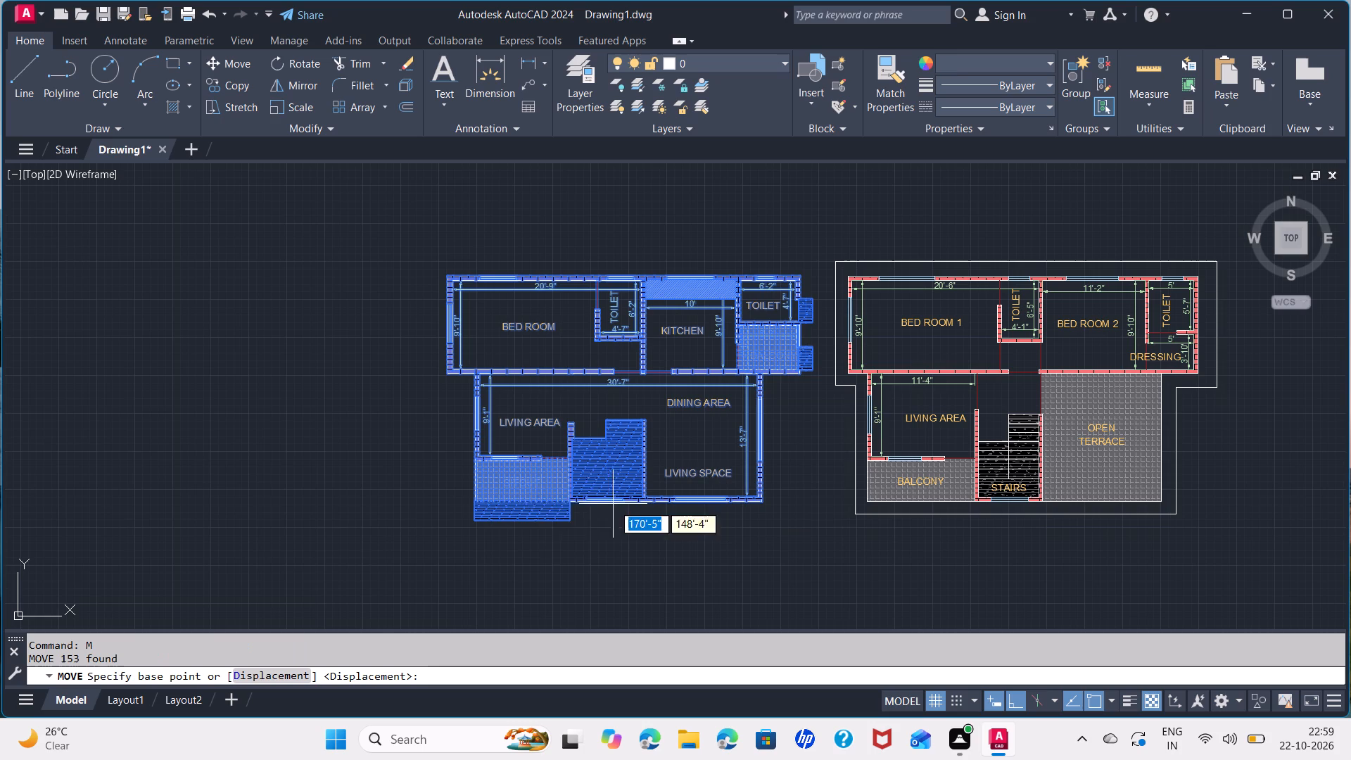
click(476, 519)
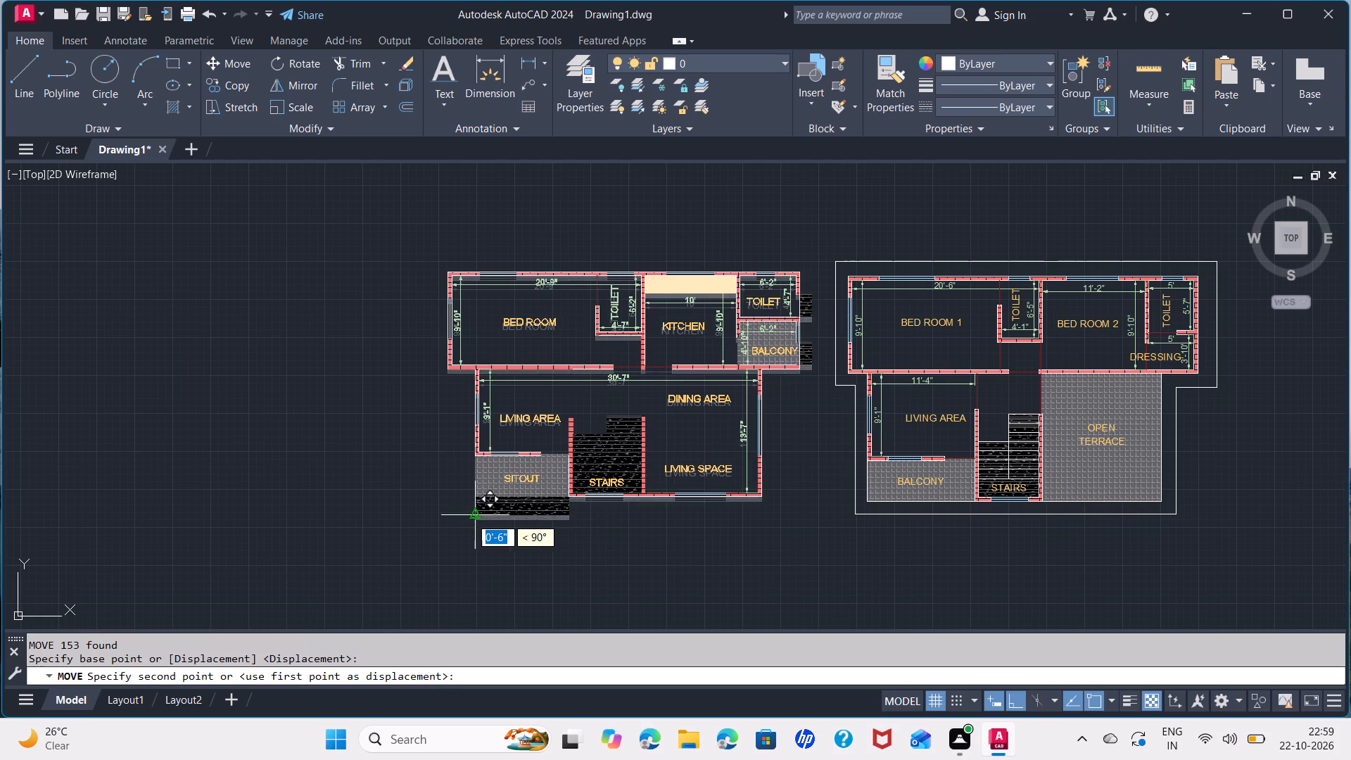
click(428, 512)
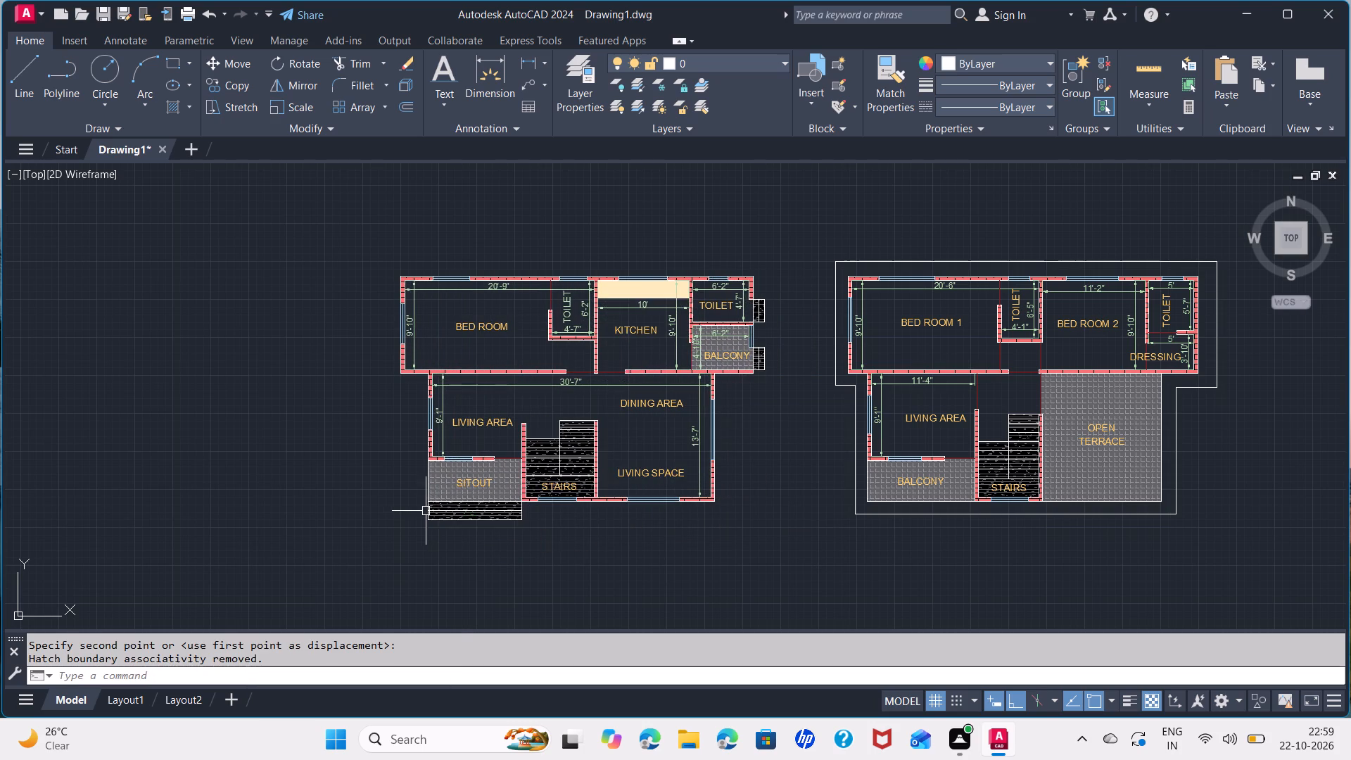
key(space)
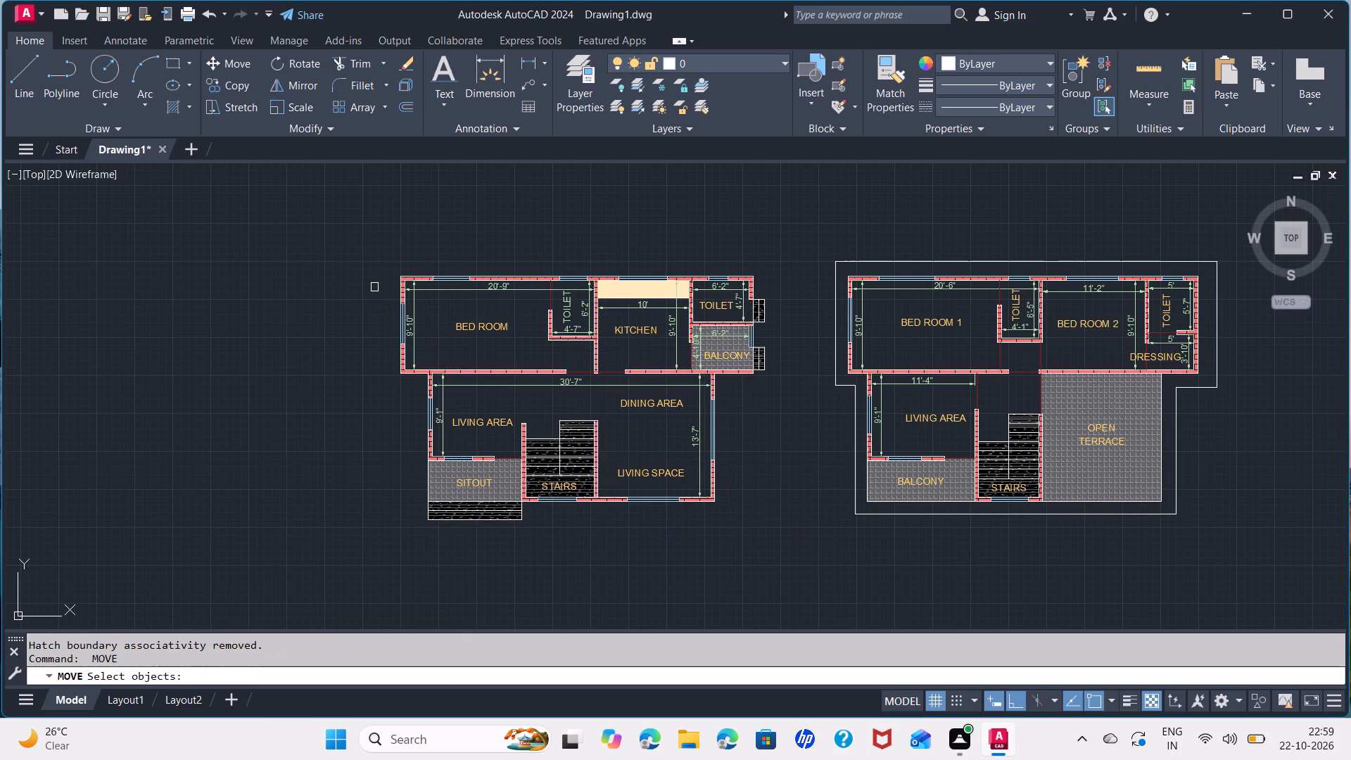
key(Escape)
Start a line outline west of the first plan, level with its north wall, about 12'-4" south and 3'-1" east.
key(l)
key(Return)
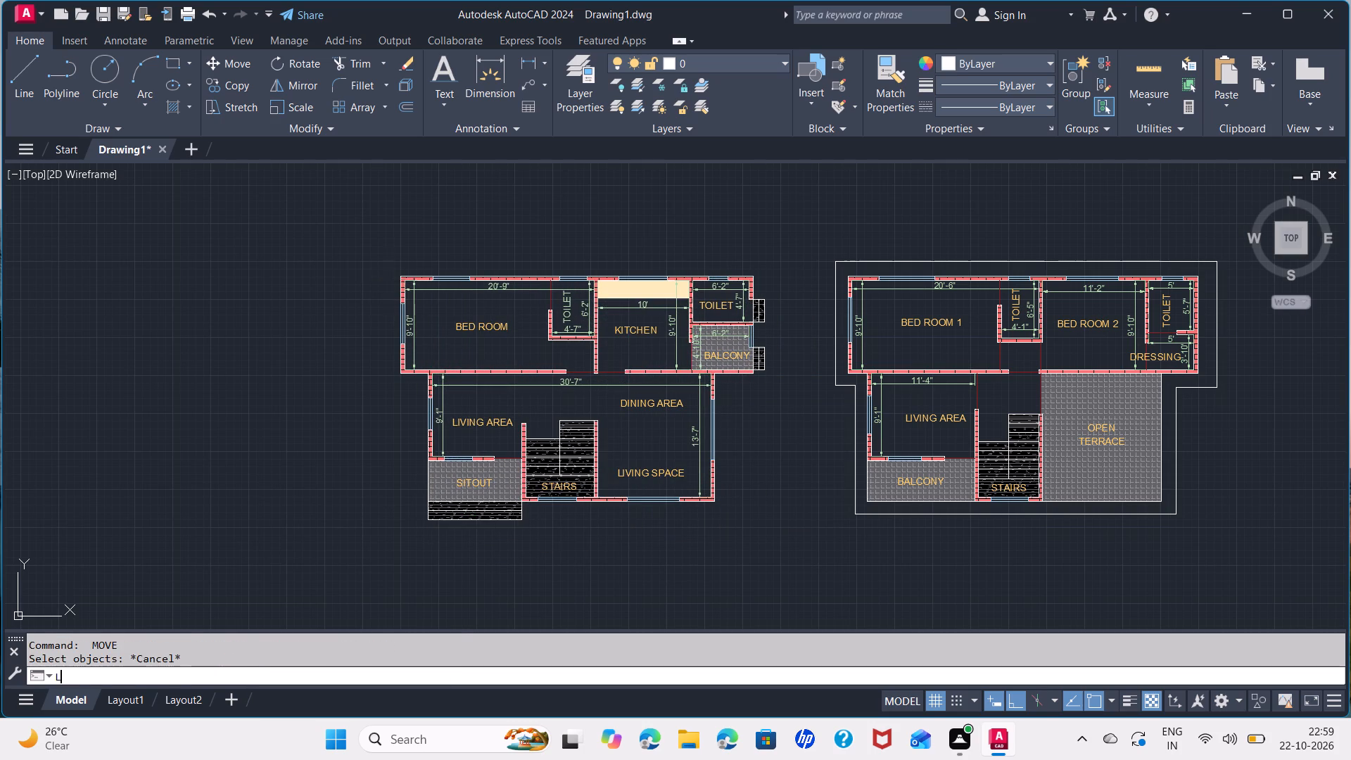
scroll(384, 280, up, 2)
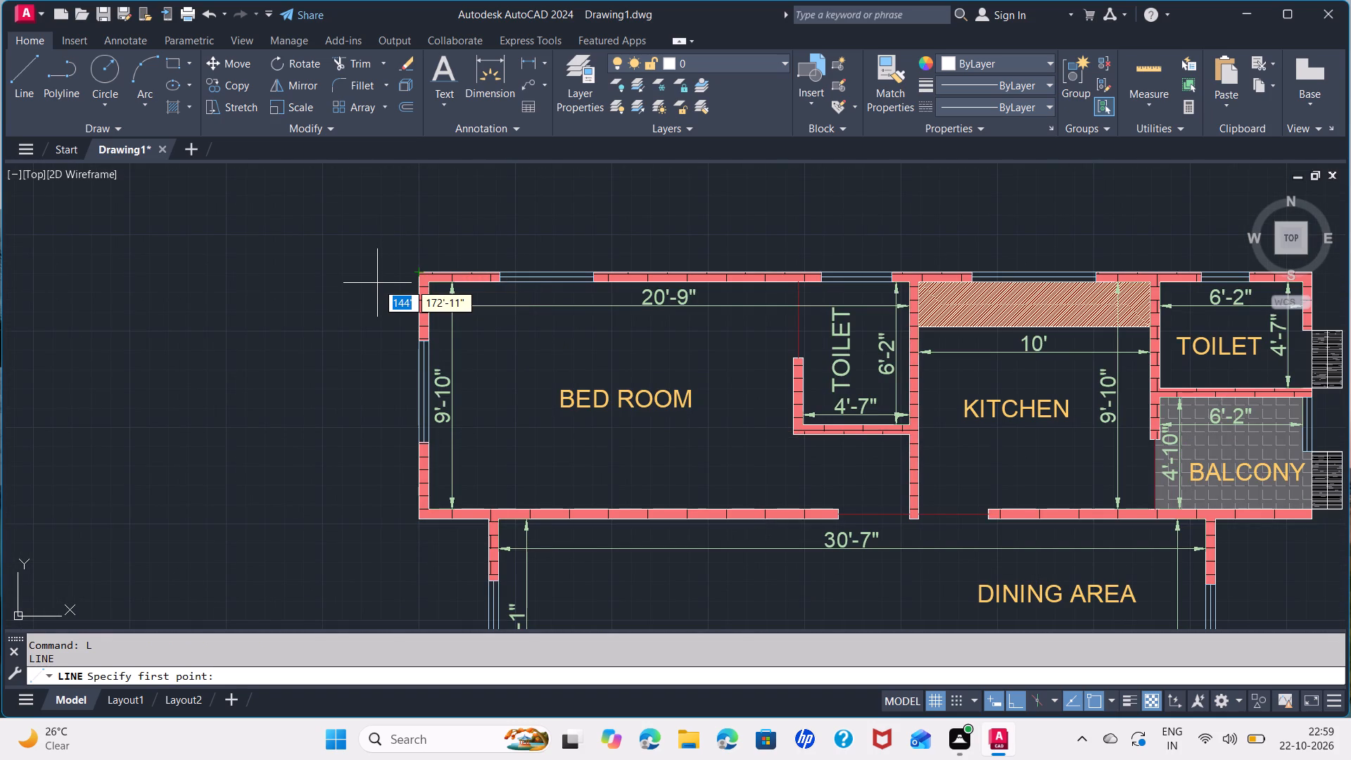
click(378, 275)
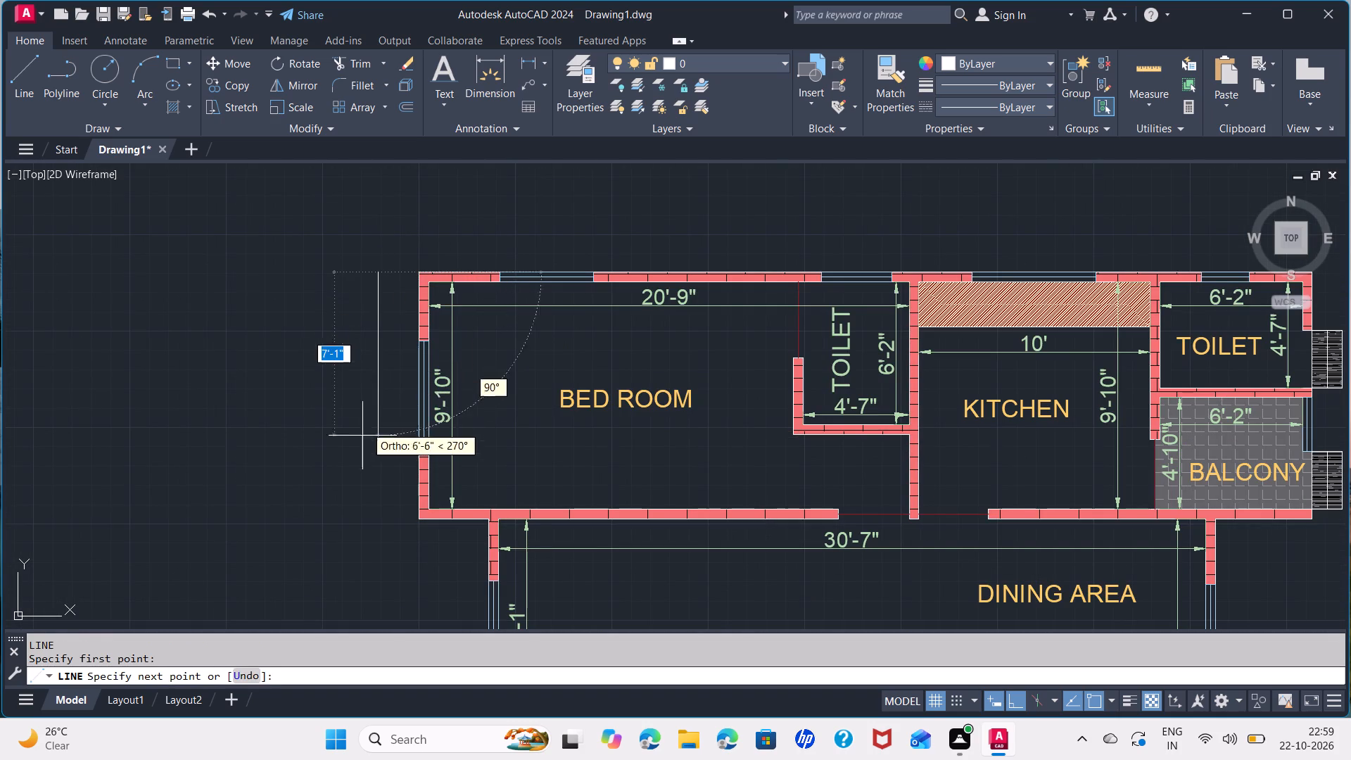
click(361, 560)
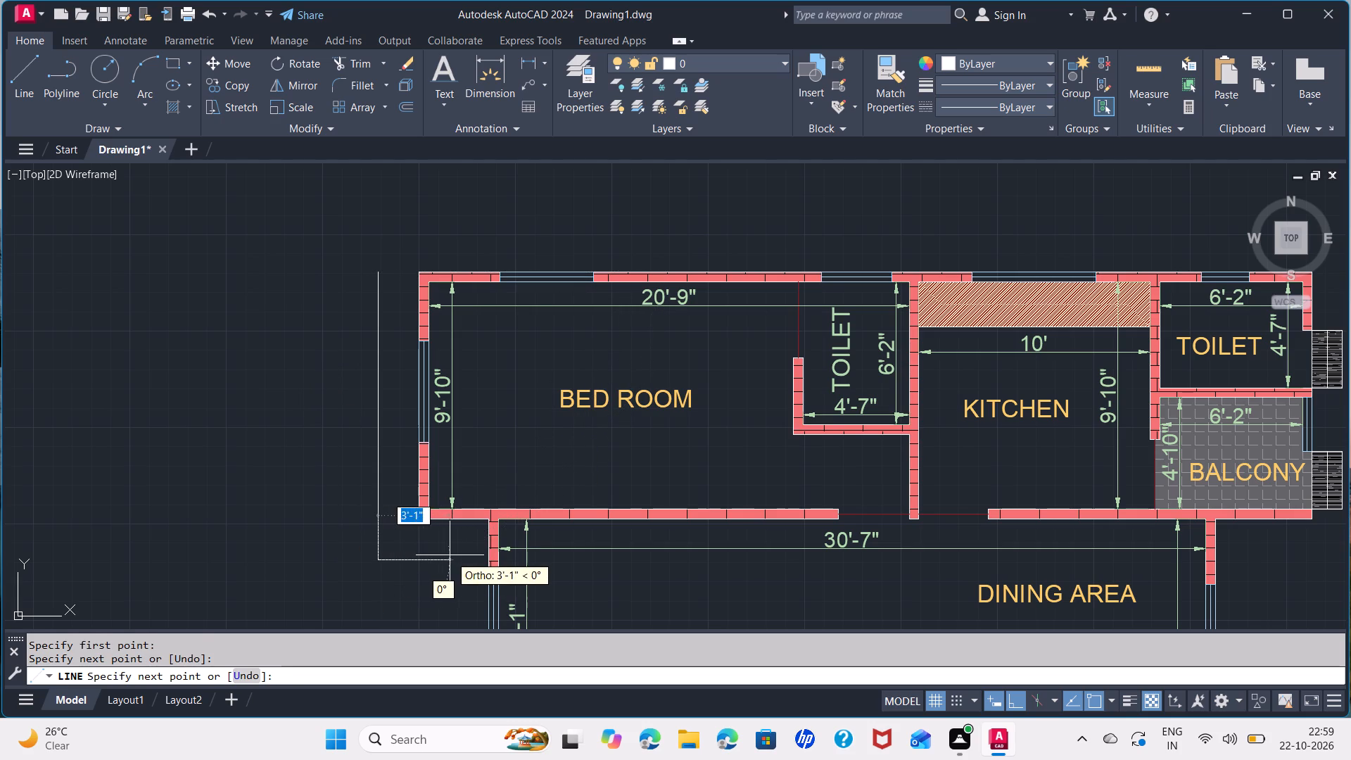
click(452, 555)
Continue the first plan's outline about 15'-11" south past the SITOUT steps and about 35' east beyond LIVING SPACE.
middle_drag(445, 591, 525, 286)
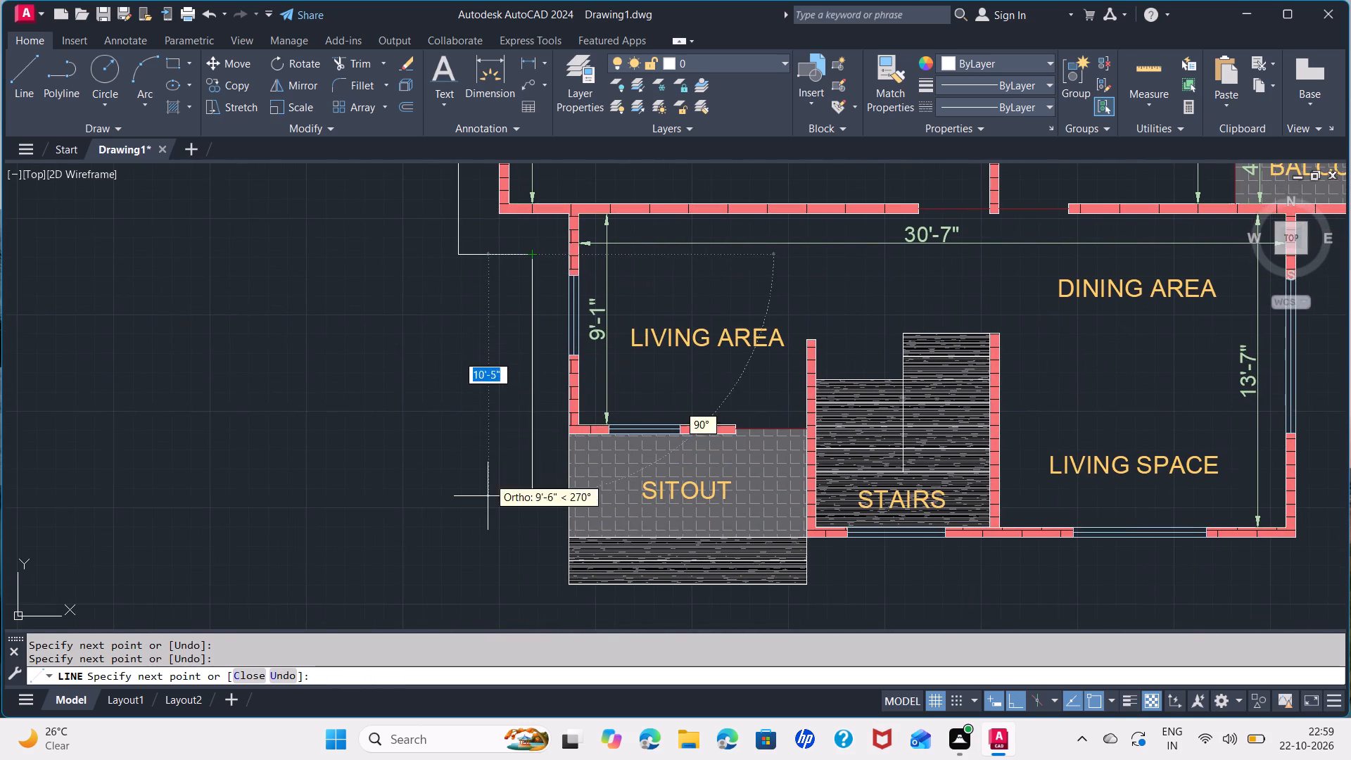
middle_drag(486, 514, 505, 360)
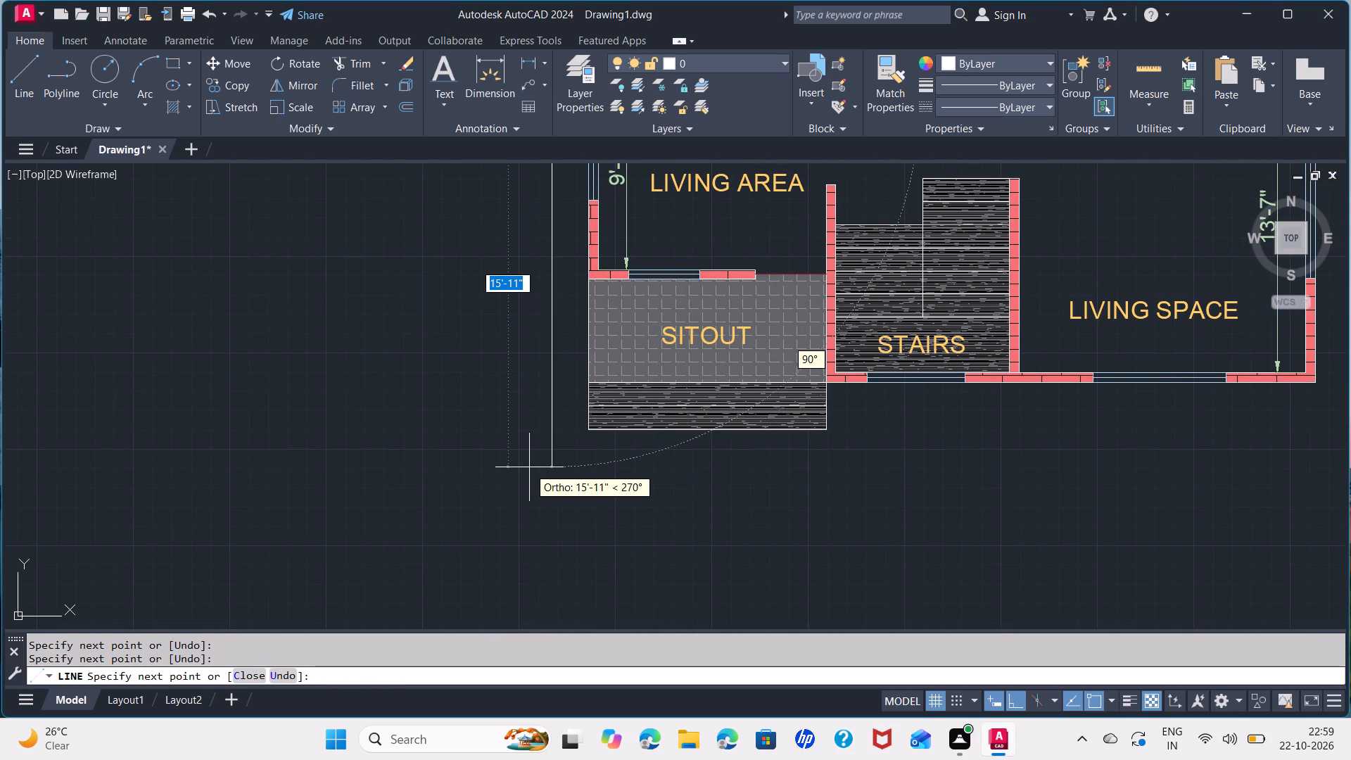
click(529, 467)
middle_drag(1033, 451, 467, 455)
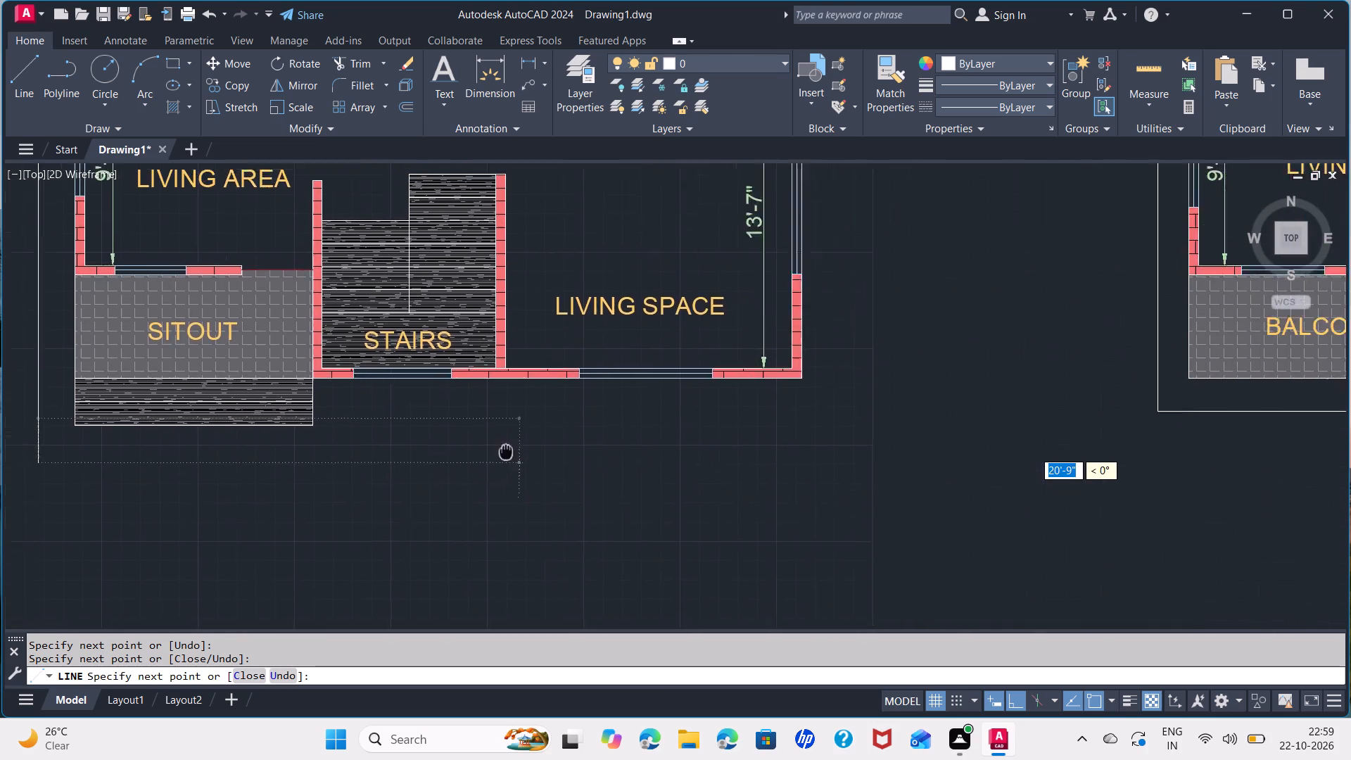
middle_drag(467, 455, 414, 464)
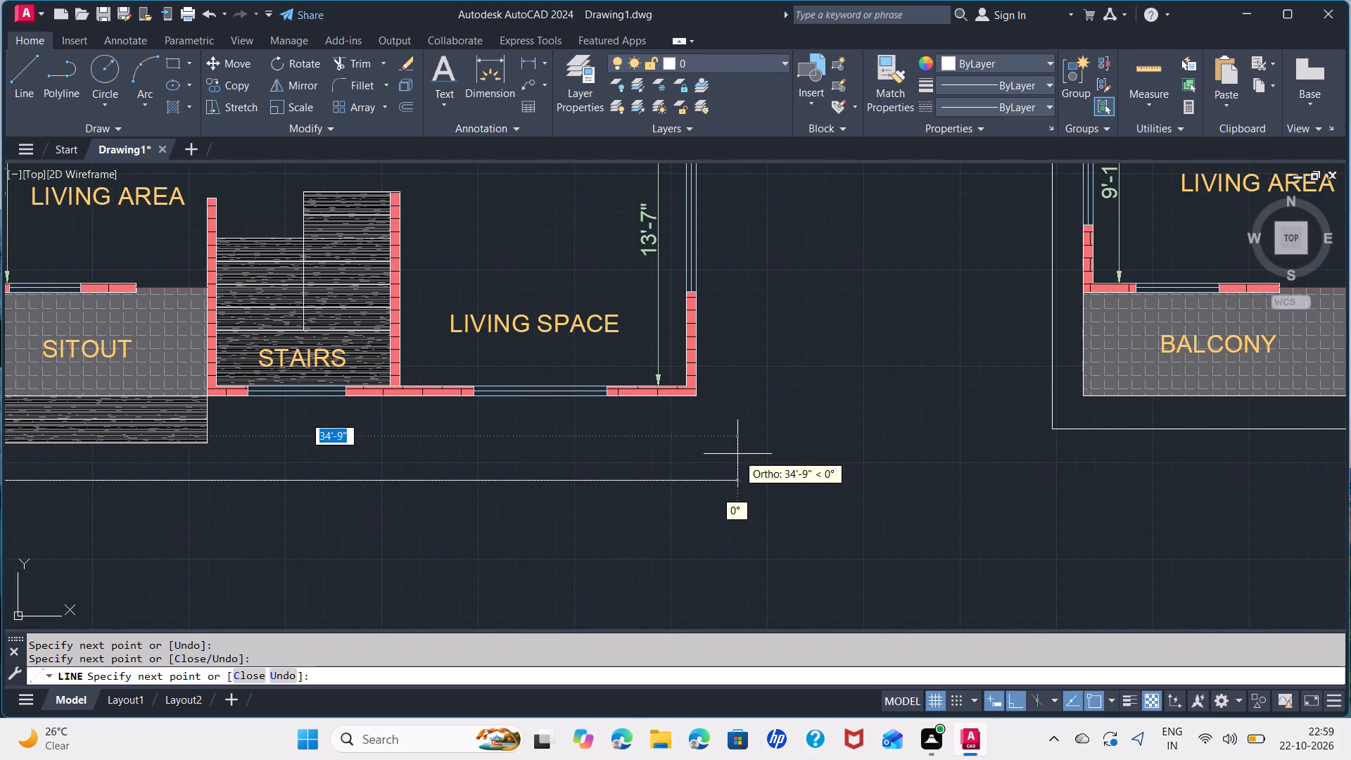
click(747, 448)
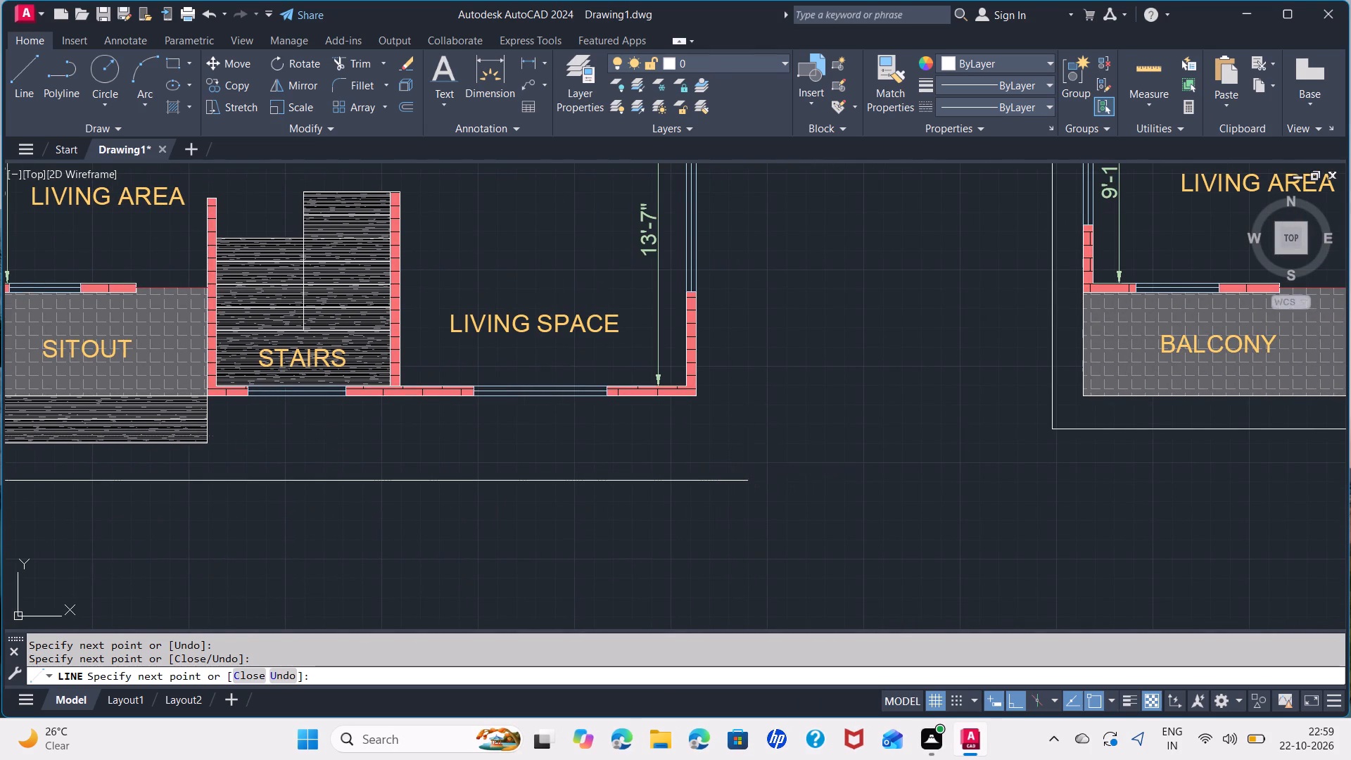
Close the first plan's outline: about 16' north, 5' east past the BALCONY, 14' north, west above the plan and down to the start.
middle_drag(756, 246, 831, 605)
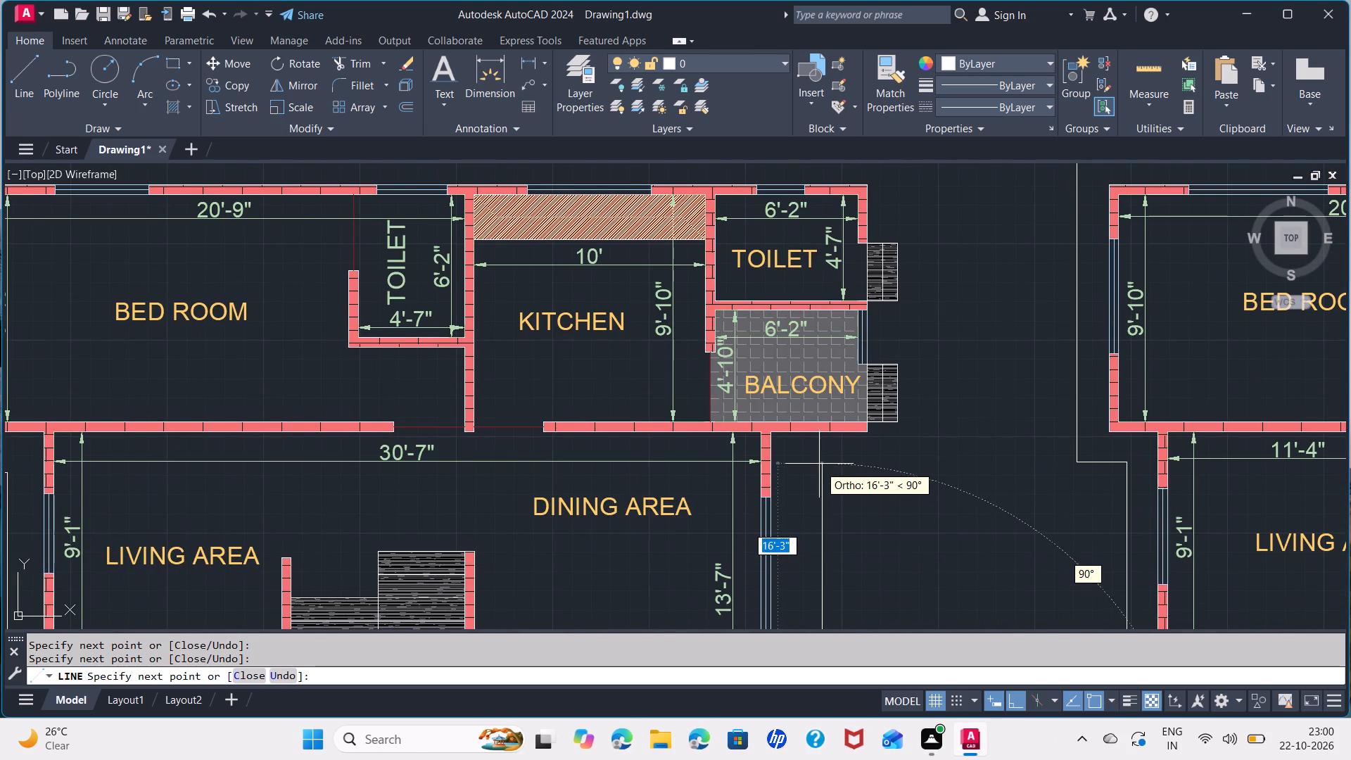
click(825, 471)
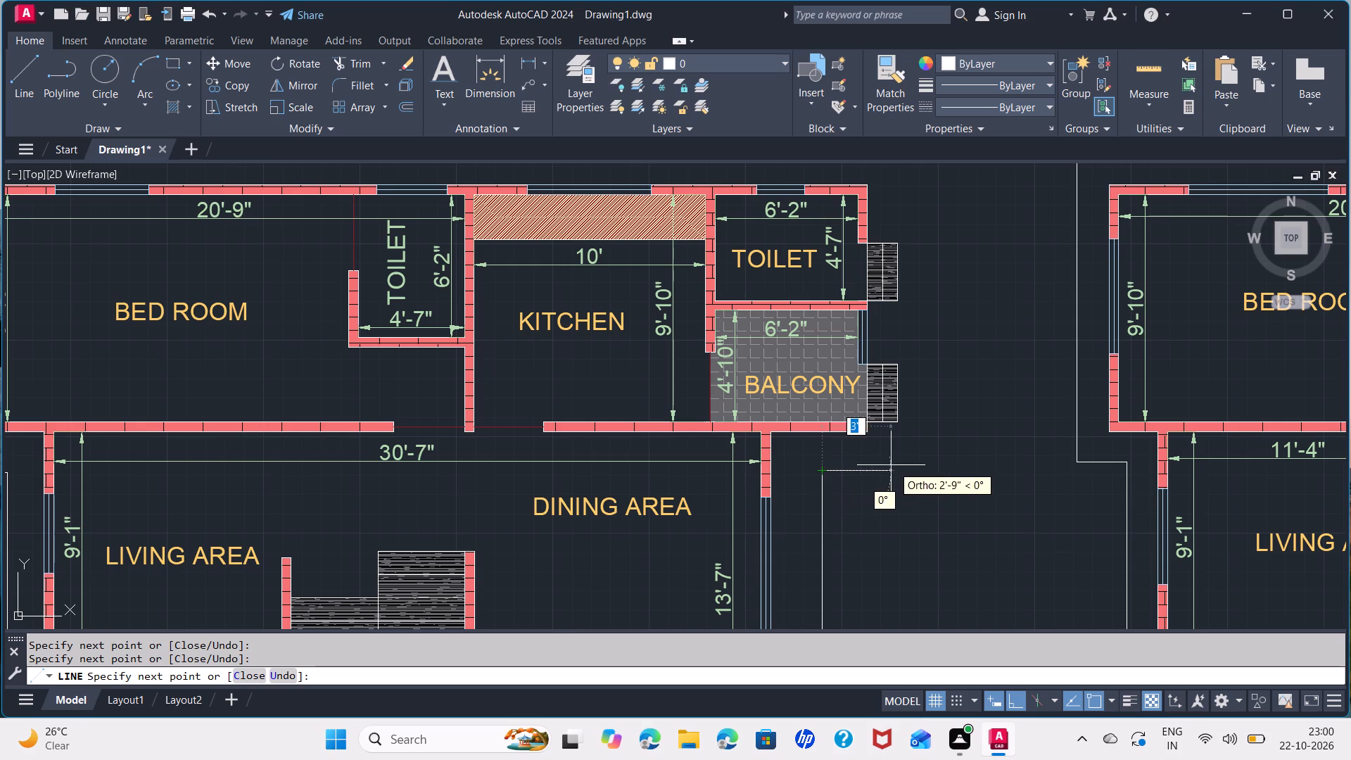
click(943, 458)
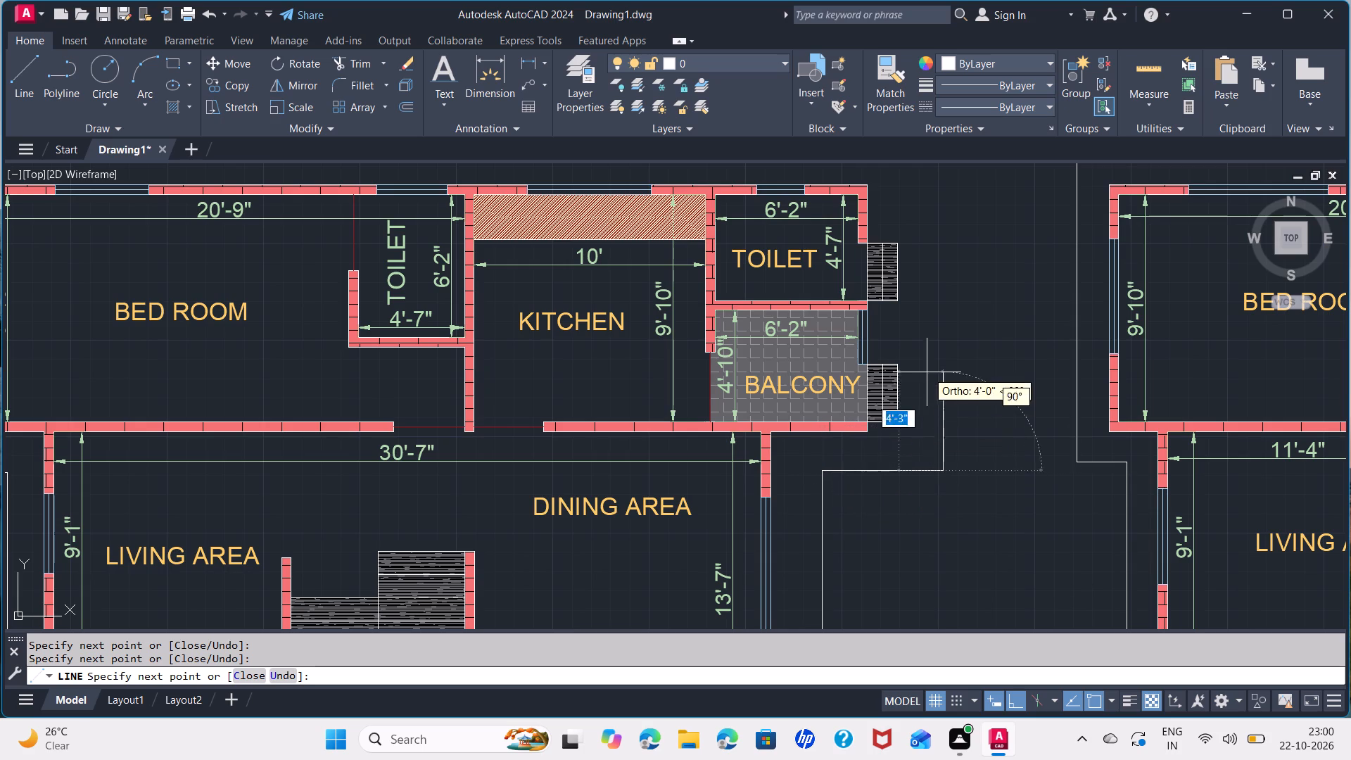
middle_drag(923, 298, 956, 419)
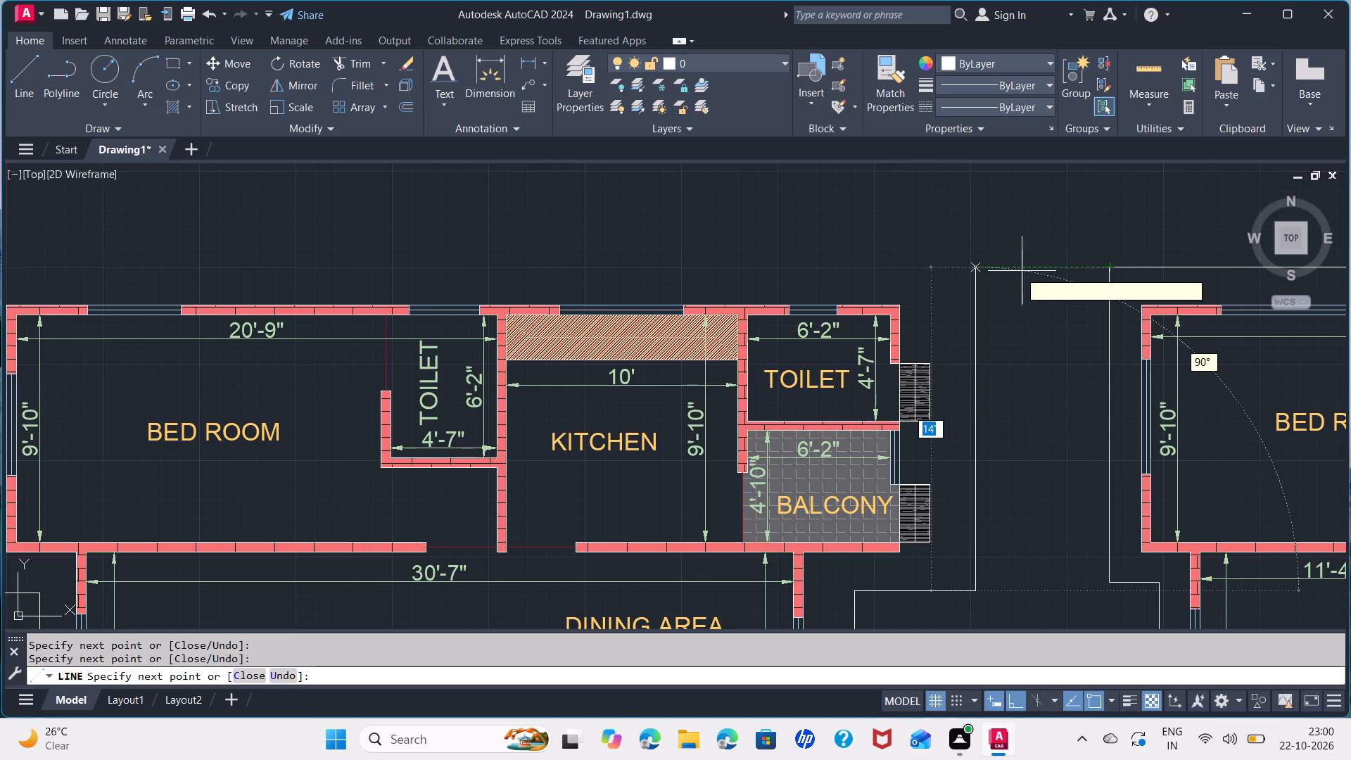
click(971, 265)
middle_drag(445, 265, 930, 335)
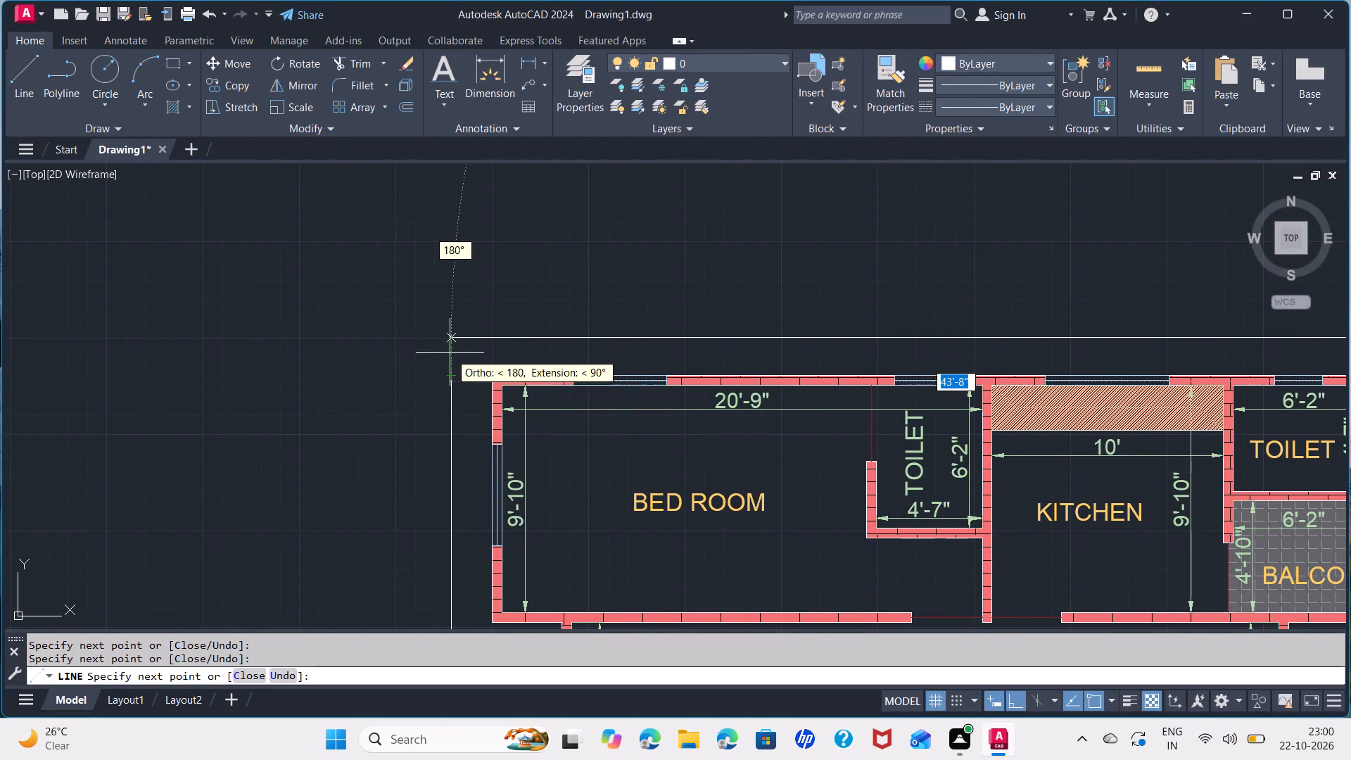
click(450, 332)
click(452, 377)
key(space)
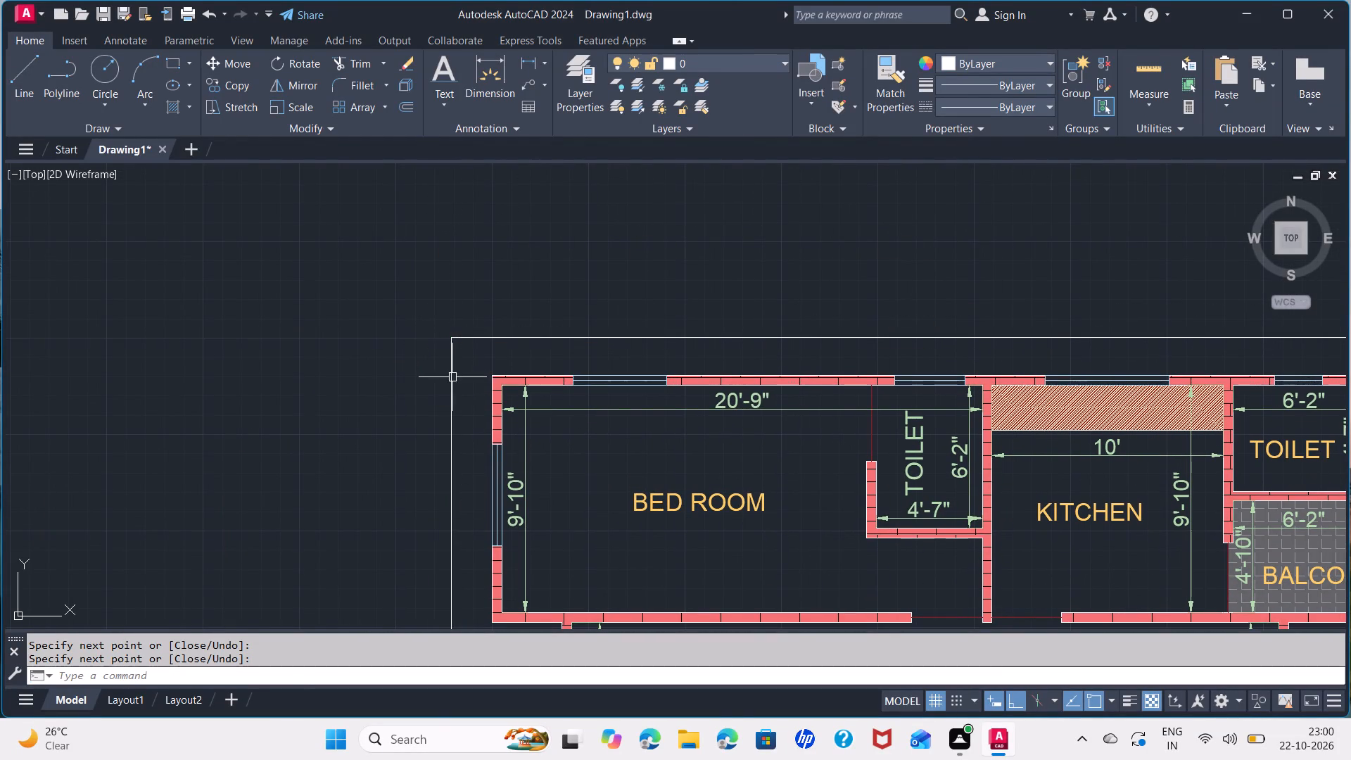
Load the ACAD_ISO03W100 (ISO dash space) linetype from acadiso.lin.
scroll(654, 322, down, 2)
middle_drag(761, 308, 564, 272)
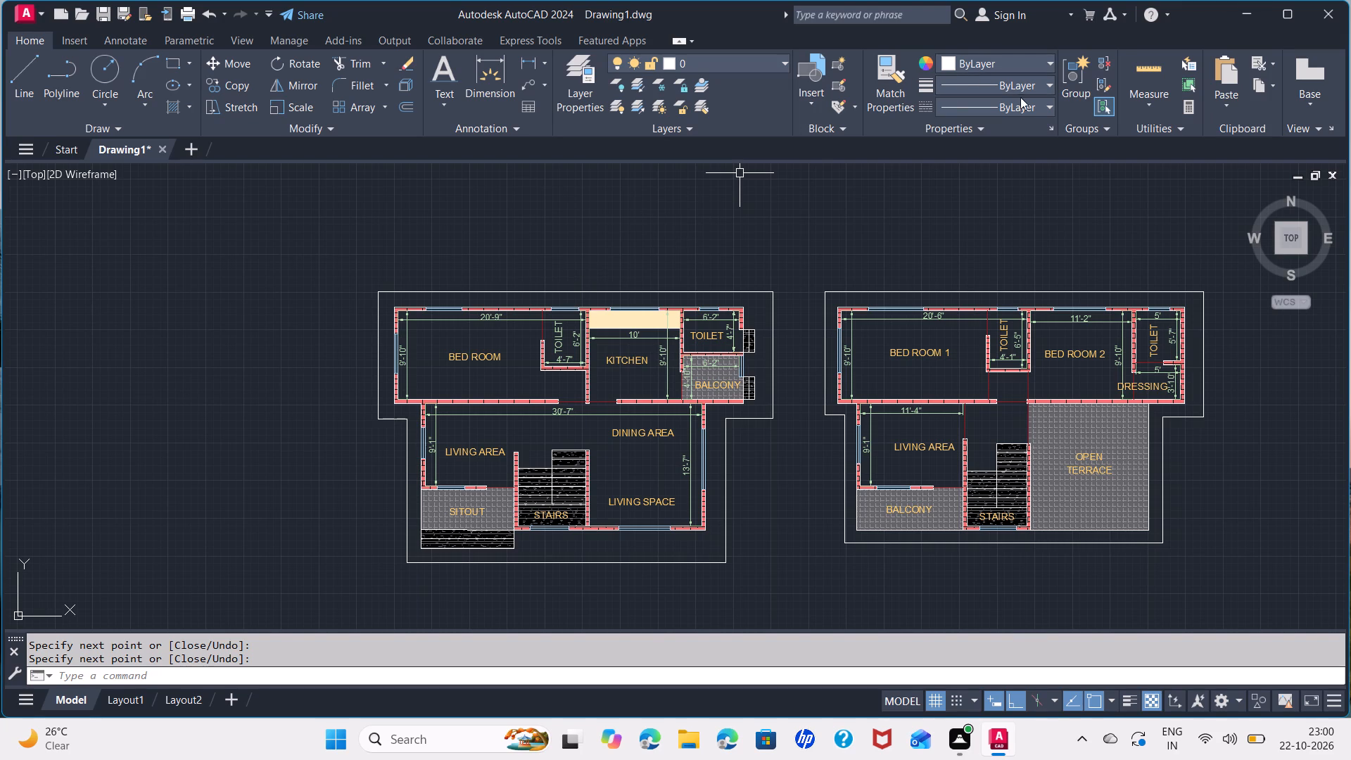
click(1049, 100)
click(959, 187)
click(839, 219)
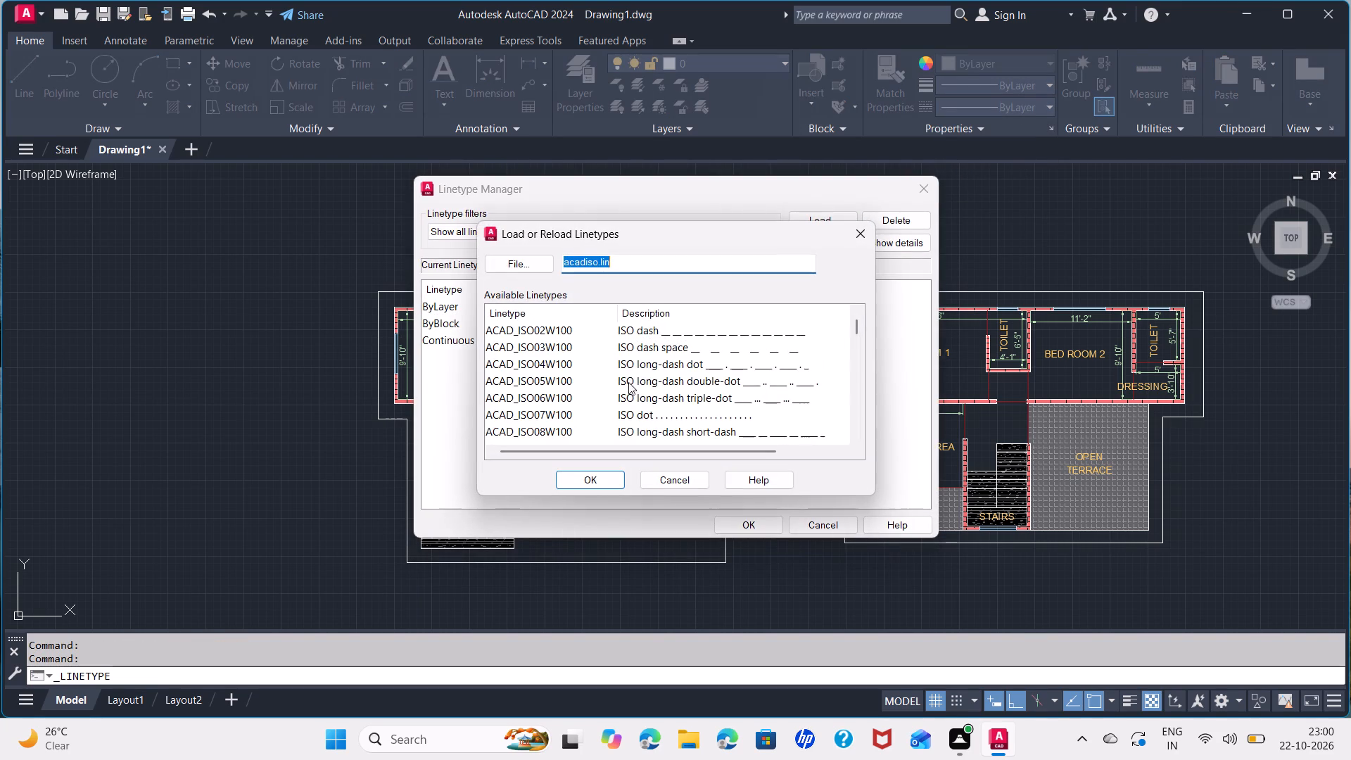
click(690, 350)
click(618, 483)
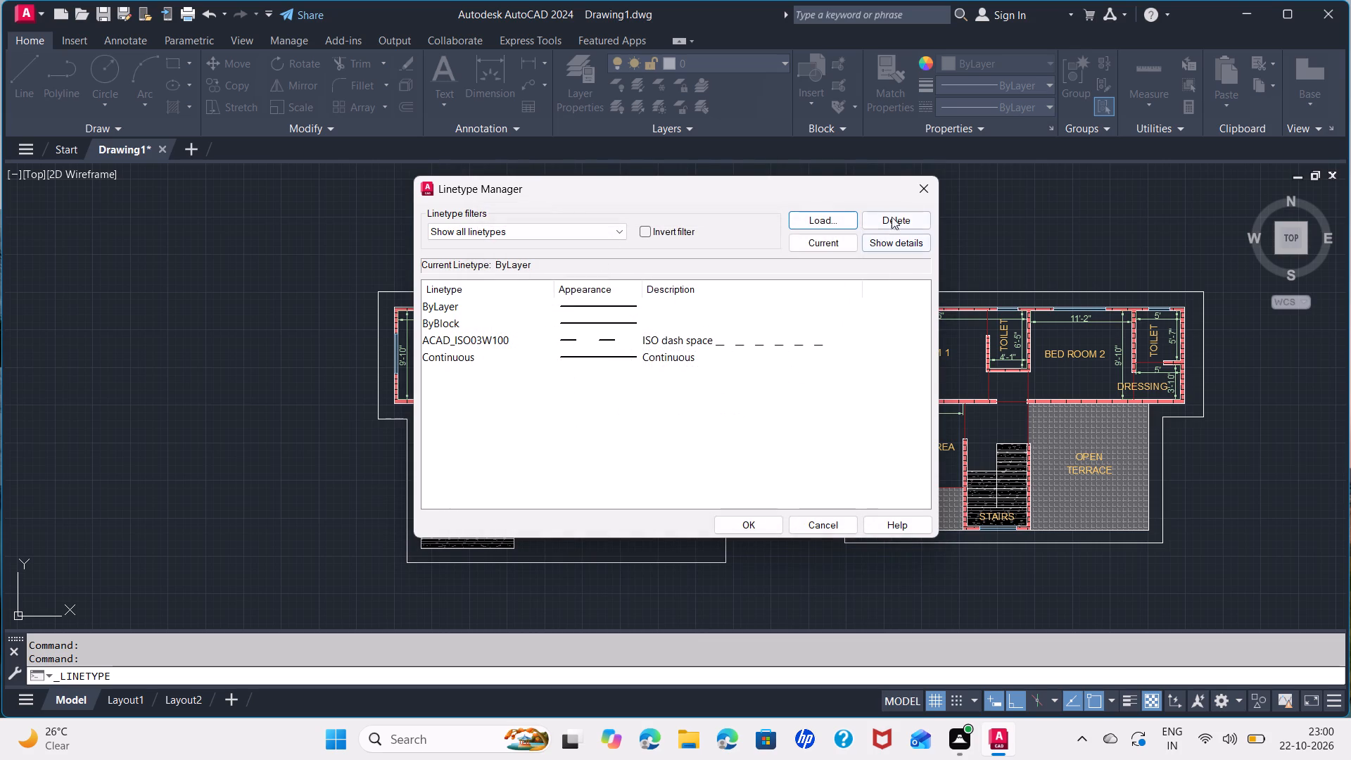
click(926, 193)
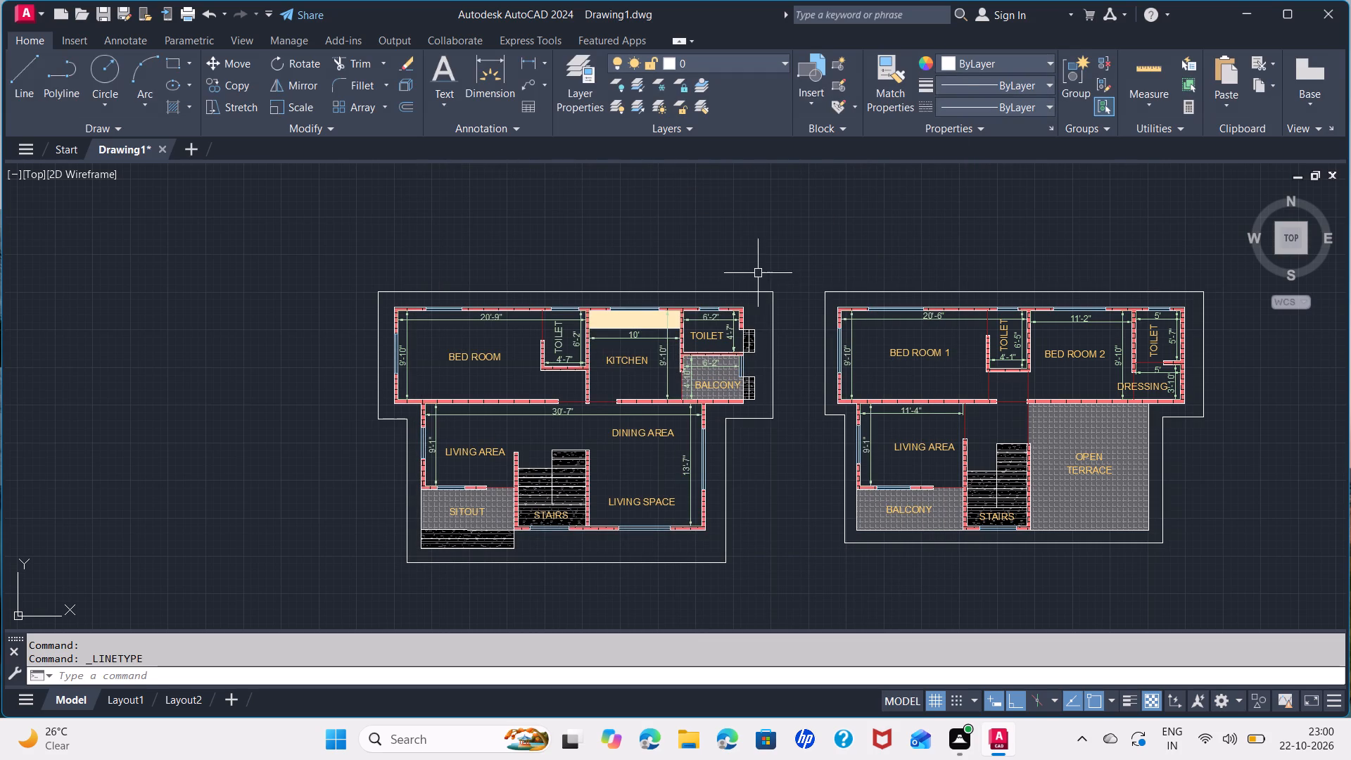
Set the north line of the first plan's outline to the ACAD_ISO03W100 dashed linetype.
click(761, 294)
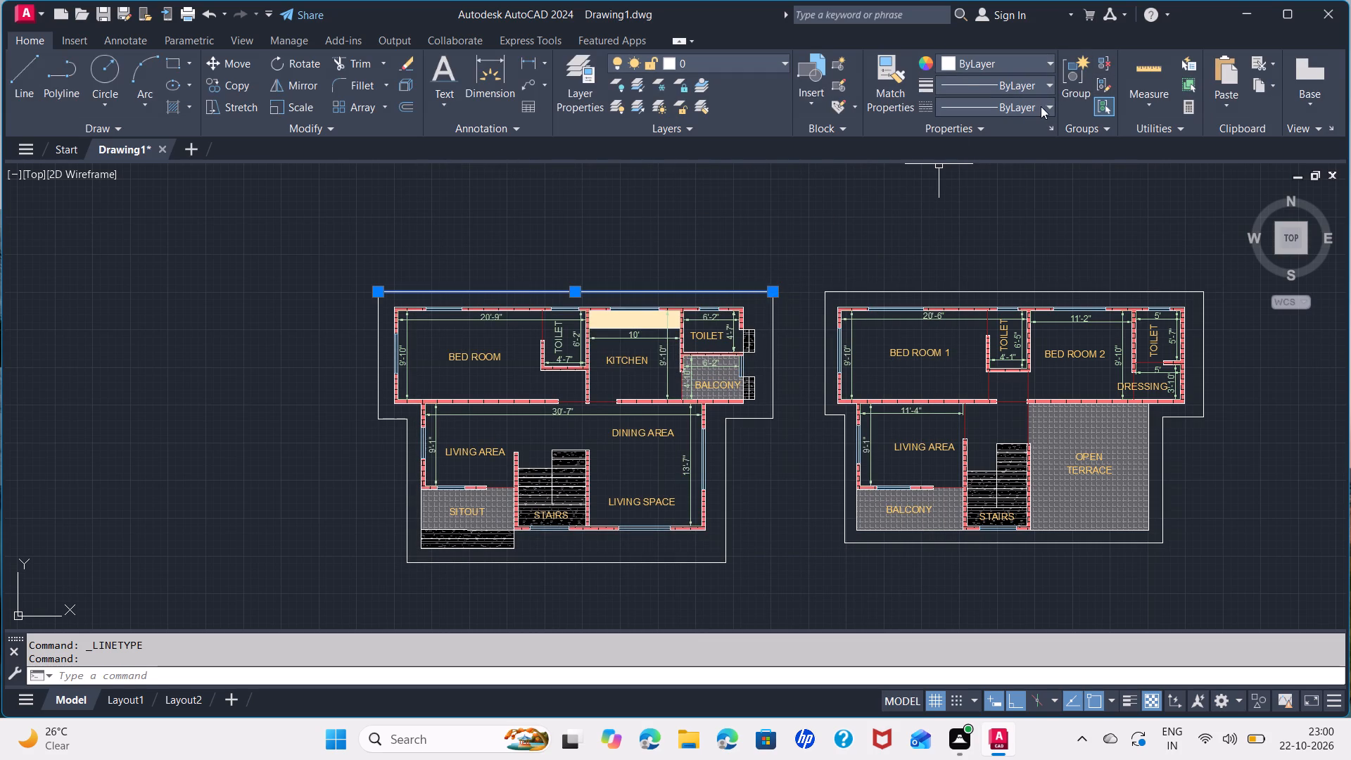
click(1048, 106)
click(1026, 166)
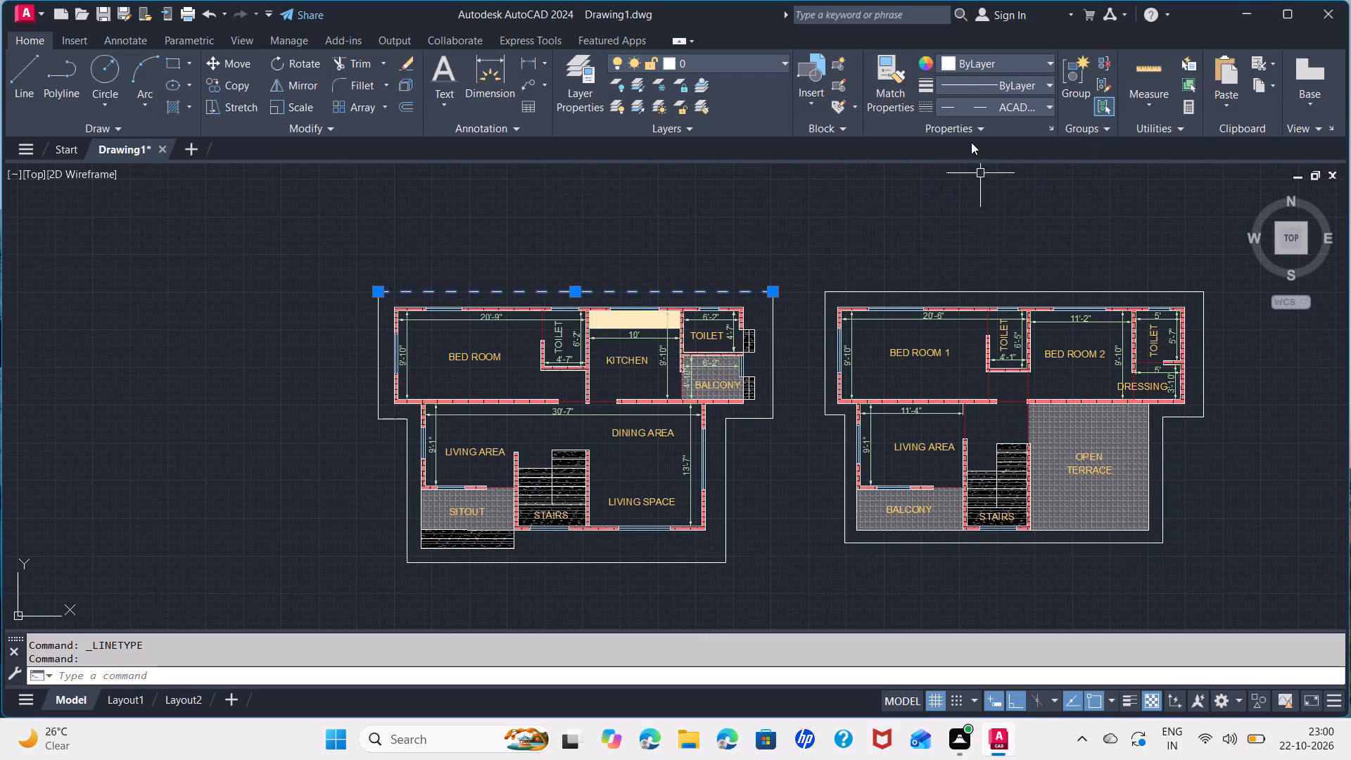
Match the dashed north line's properties onto all remaining outline lines around the first floor plan.
click(883, 62)
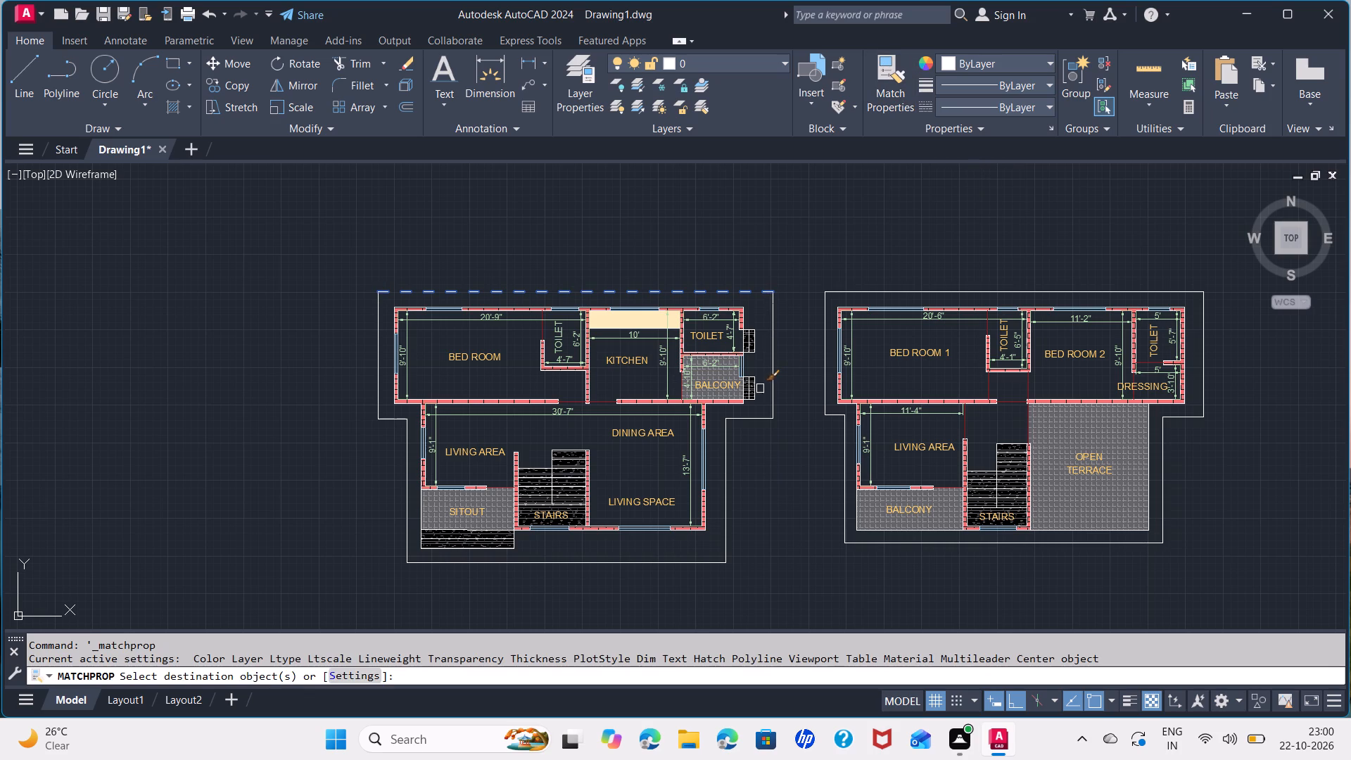
click(773, 404)
click(758, 416)
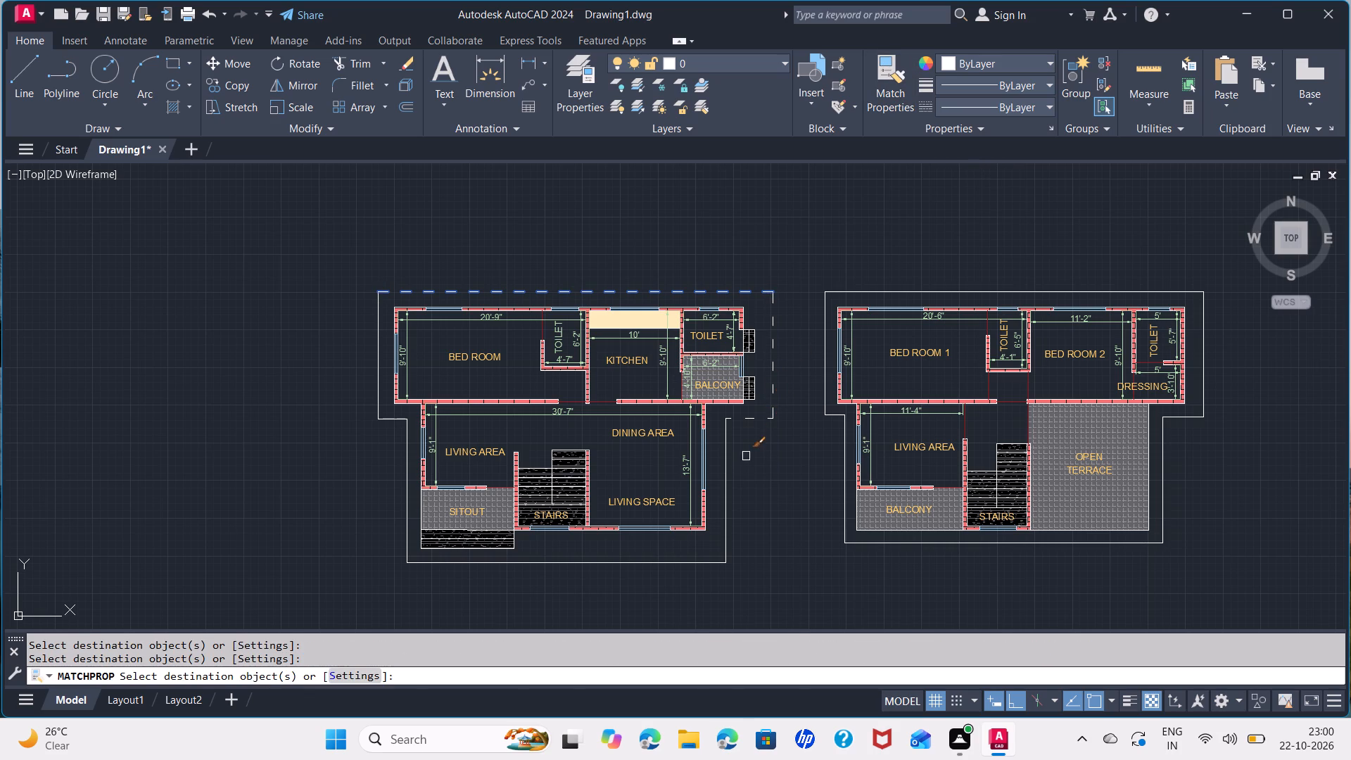
click(728, 469)
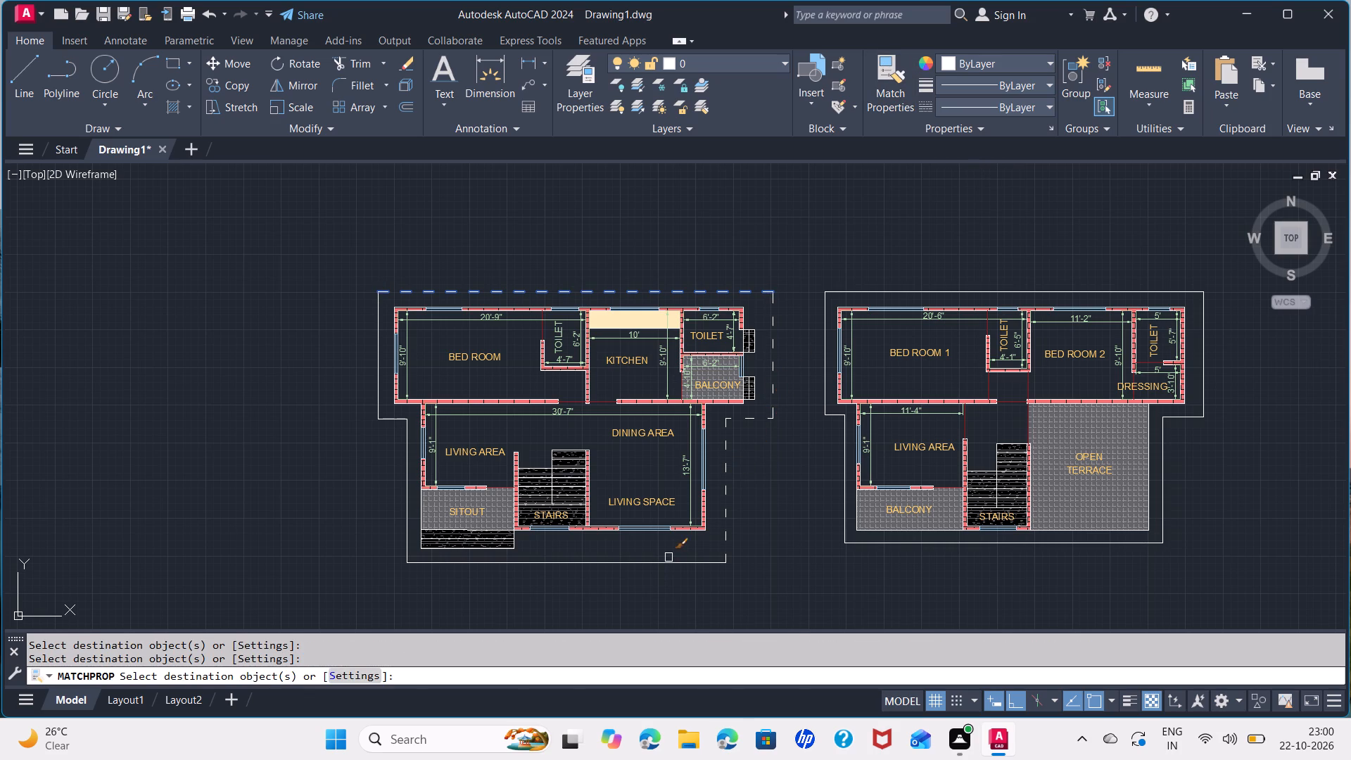
click(669, 561)
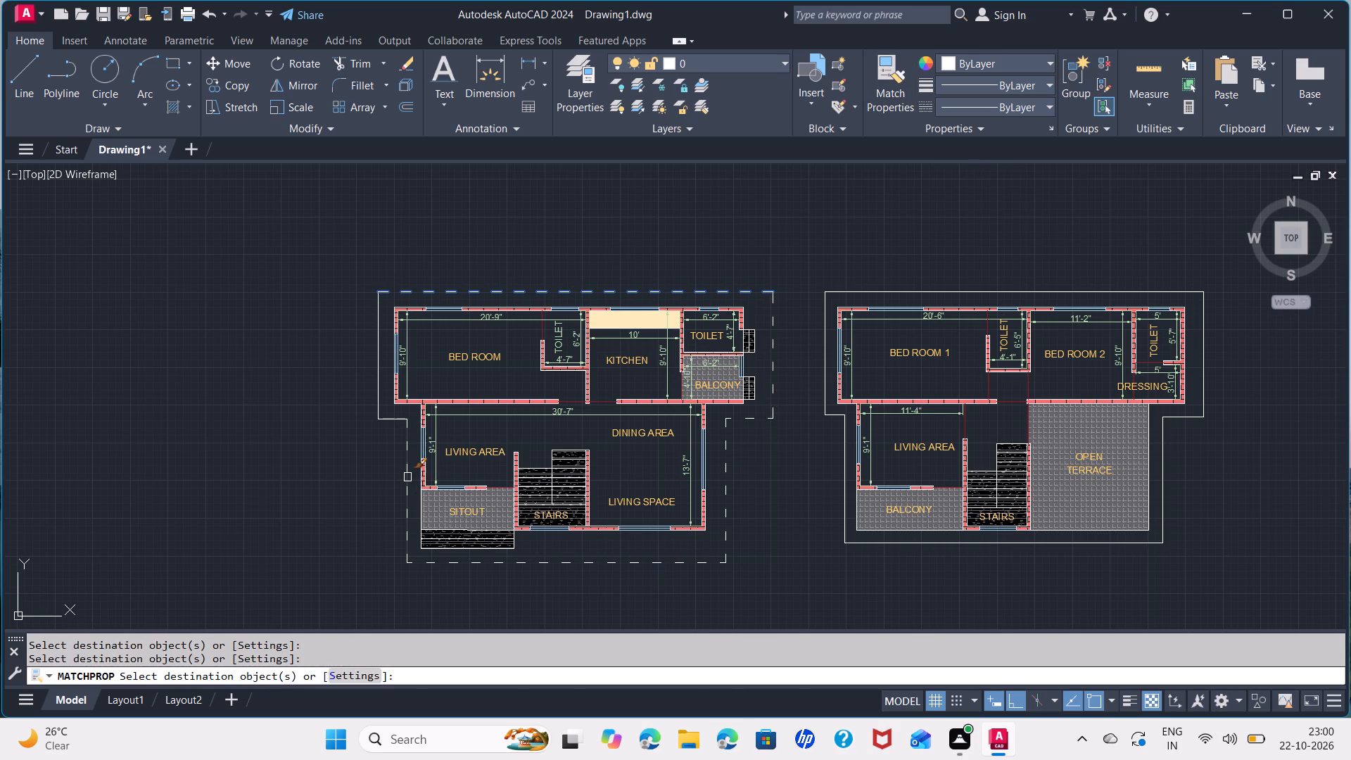
click(407, 473)
click(382, 417)
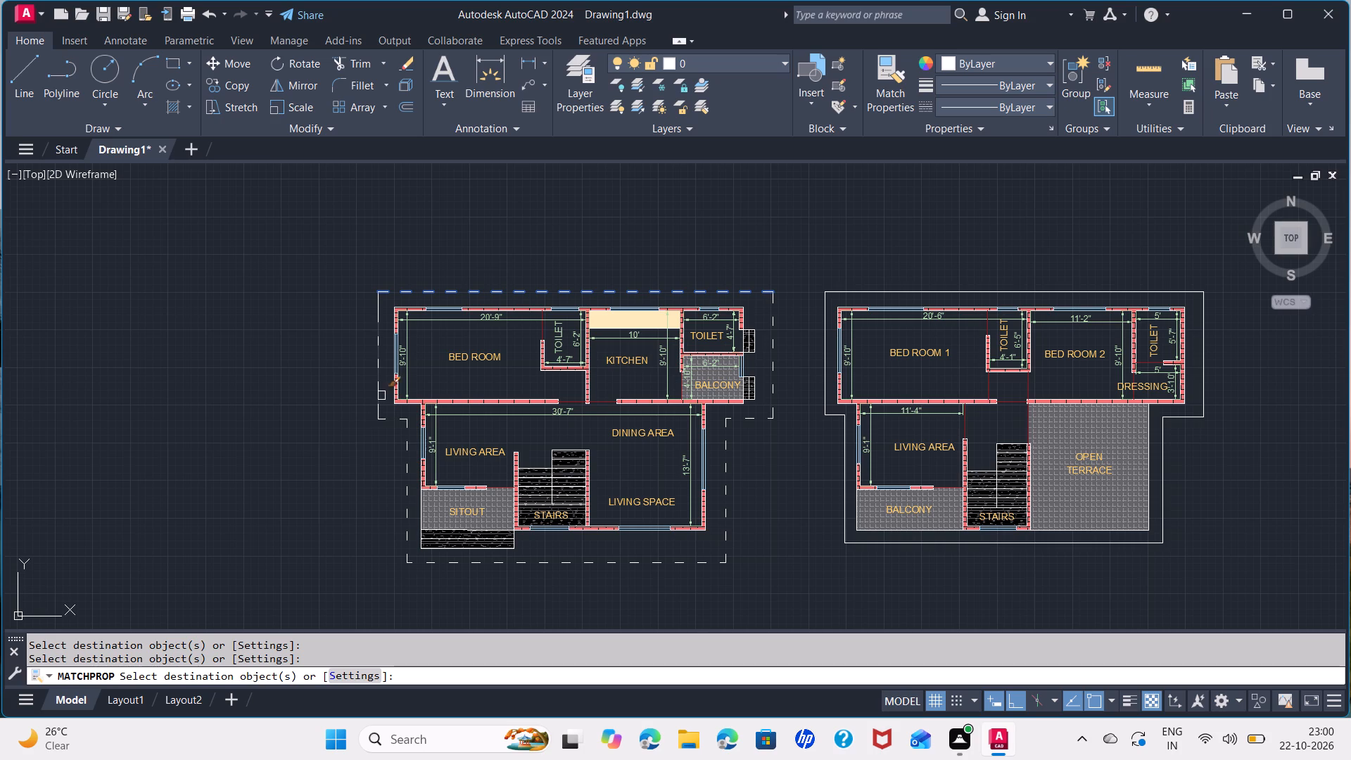
click(381, 394)
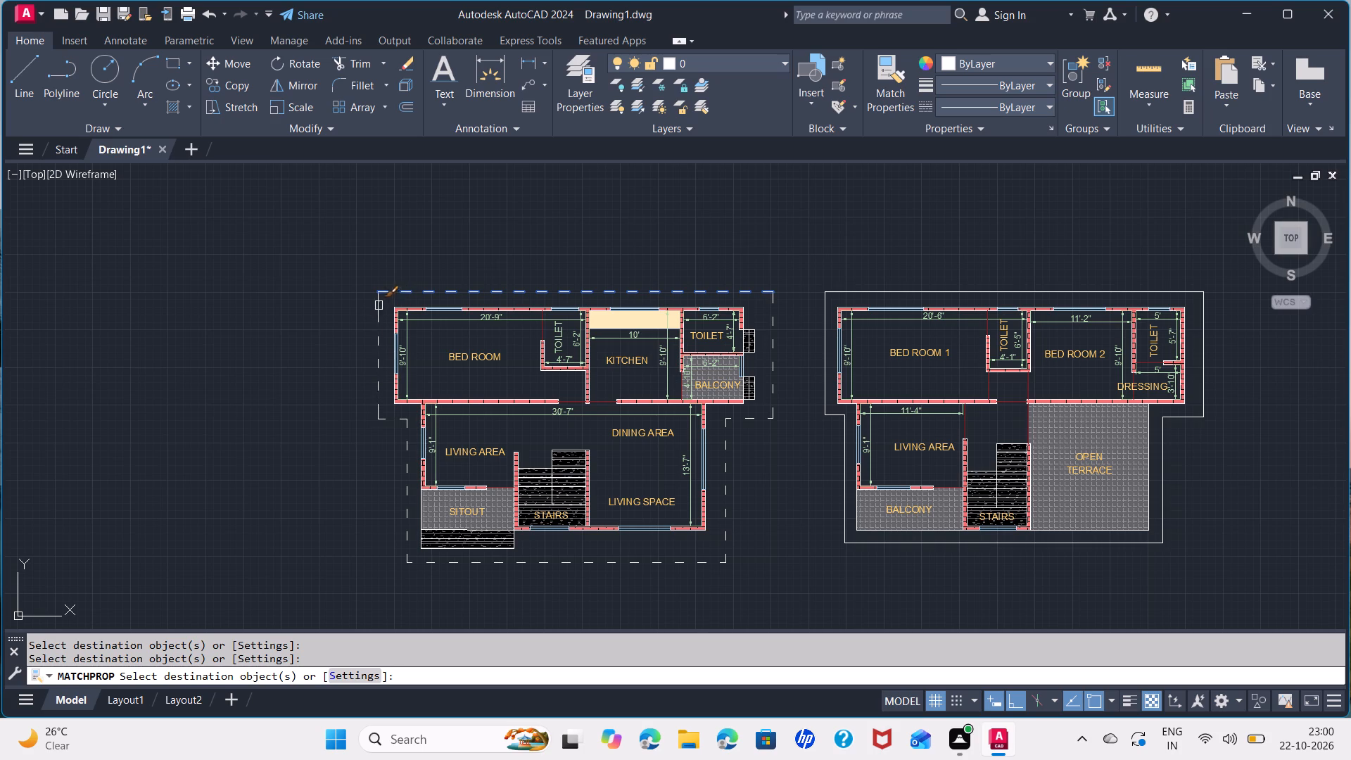
Continue matching the dashed properties onto every outline line around the second floor plan and end the command.
scroll(377, 304, up, 6)
scroll(397, 330, down, 3)
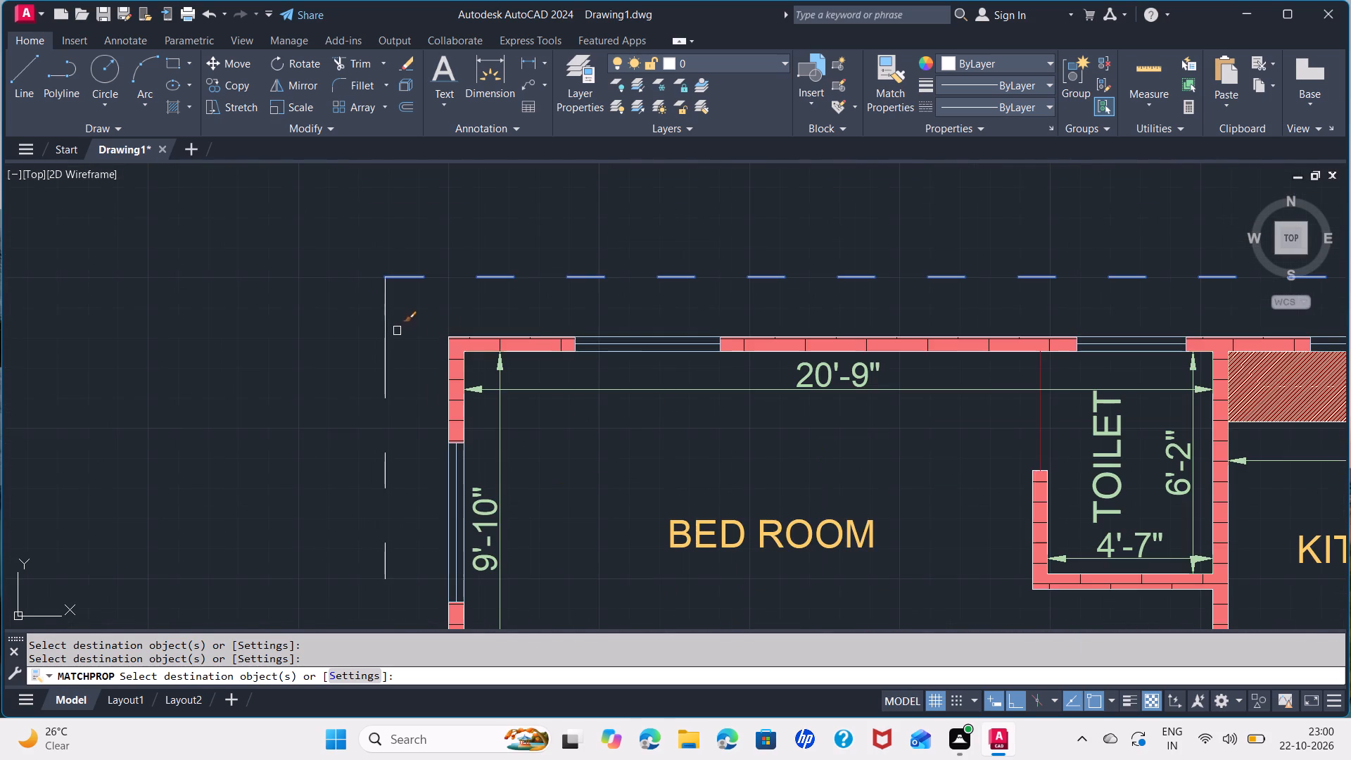
middle_drag(958, 472, 298, 249)
scroll(443, 363, down, 3)
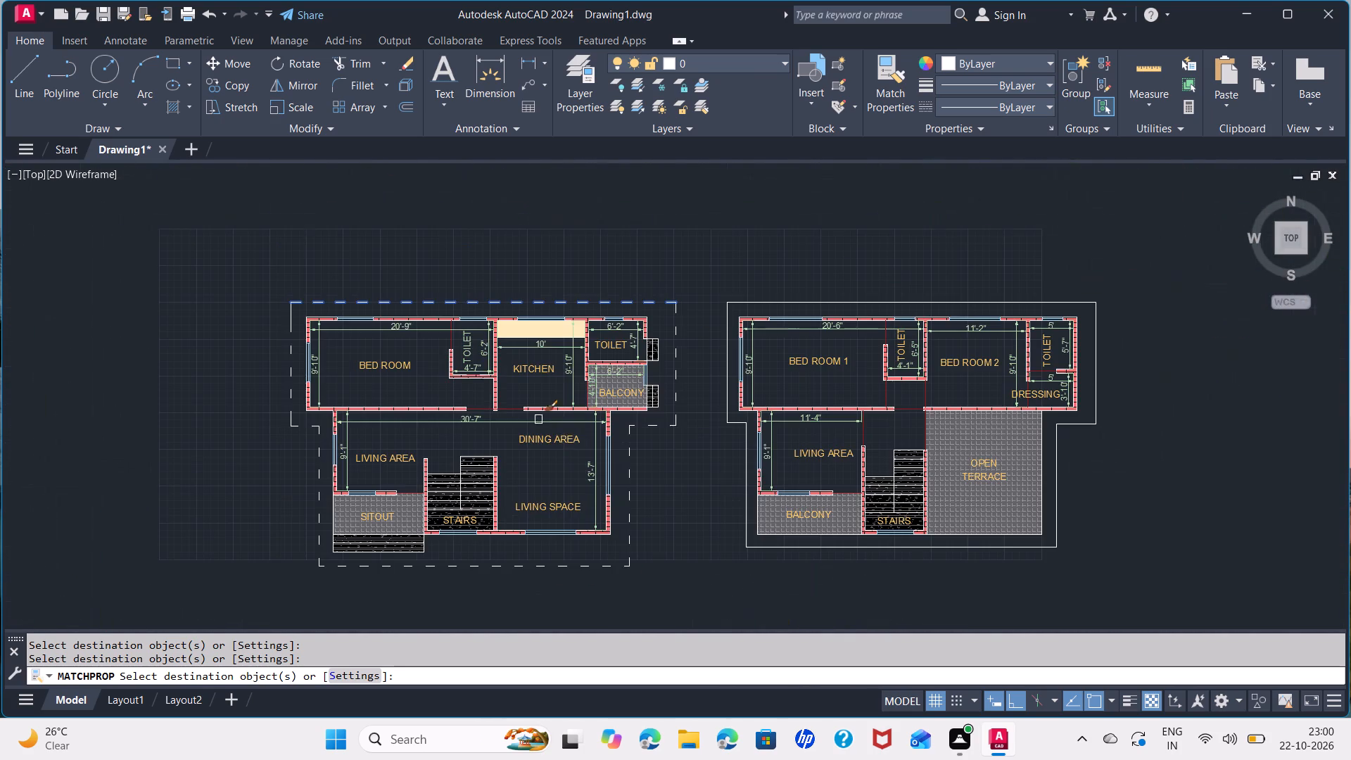
click(742, 517)
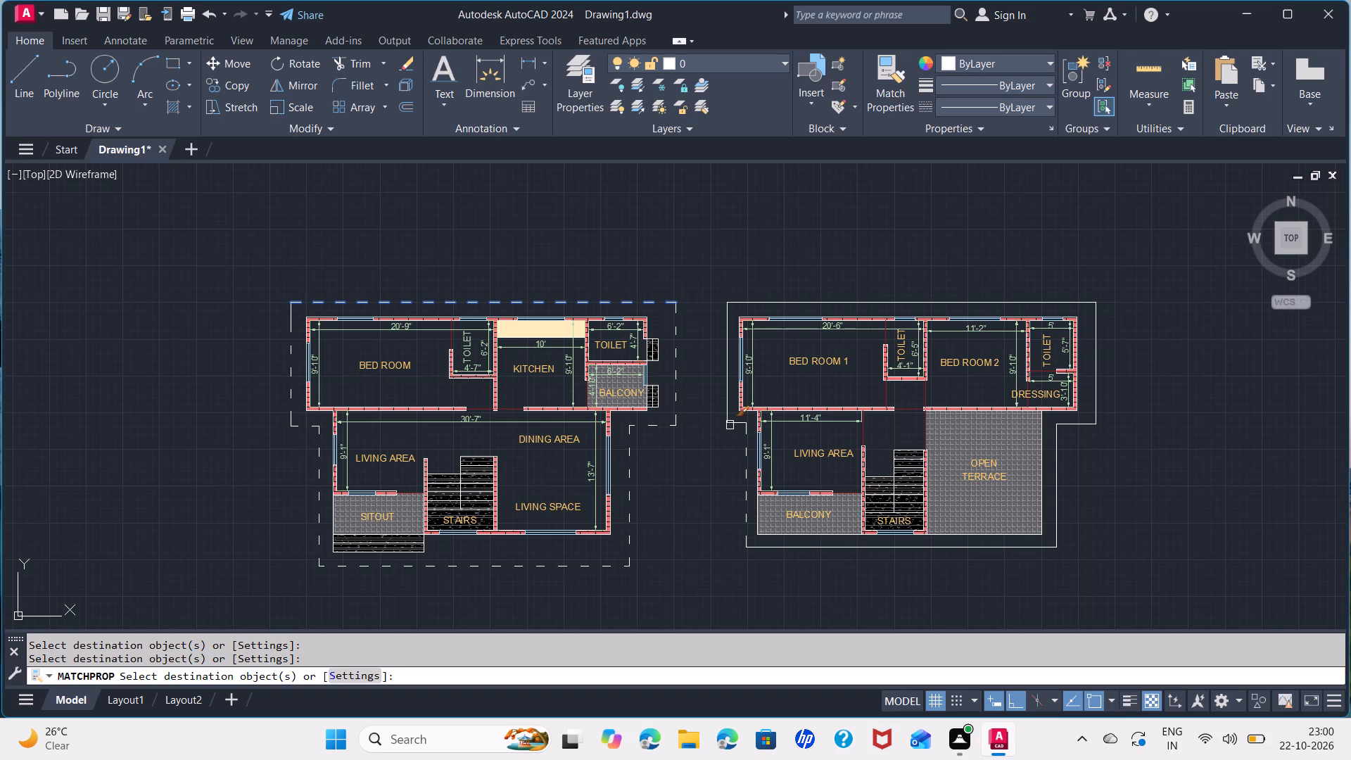
click(728, 398)
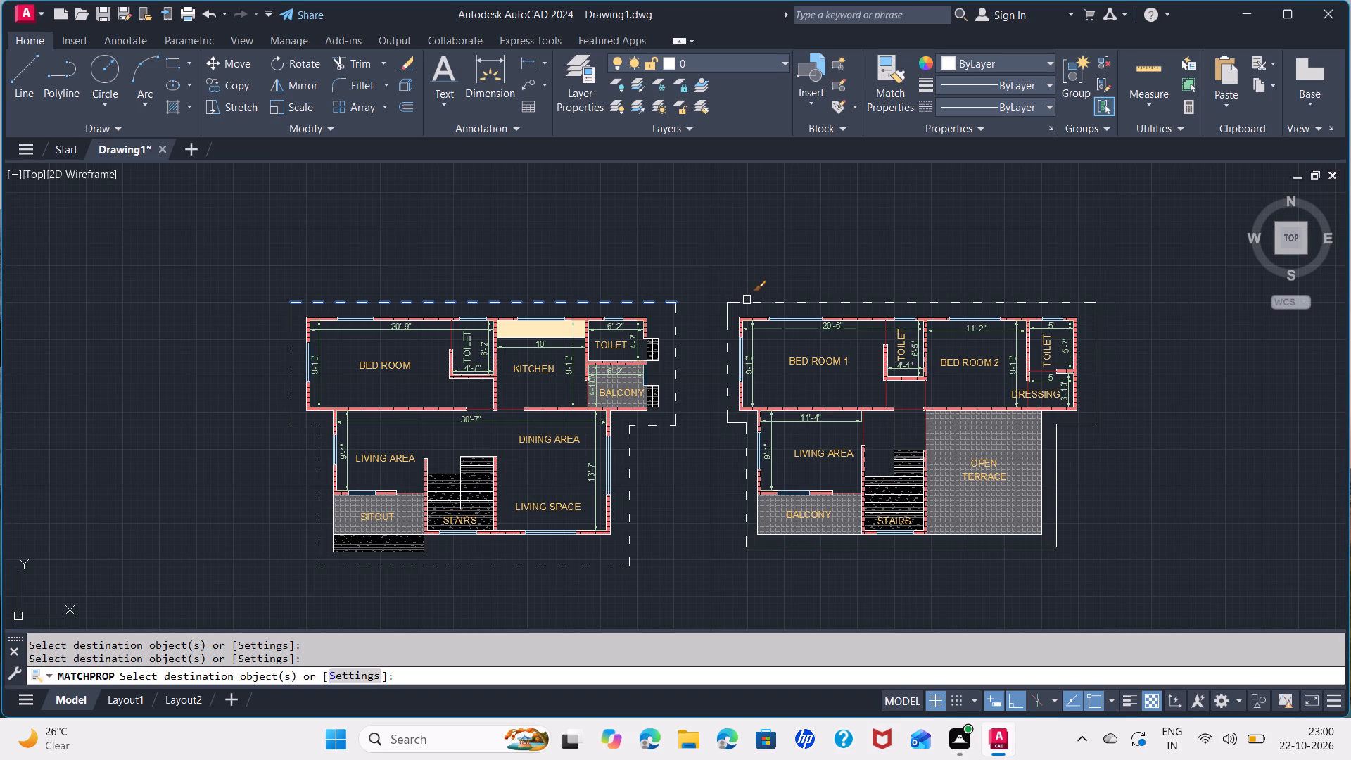
click(747, 300)
click(1095, 353)
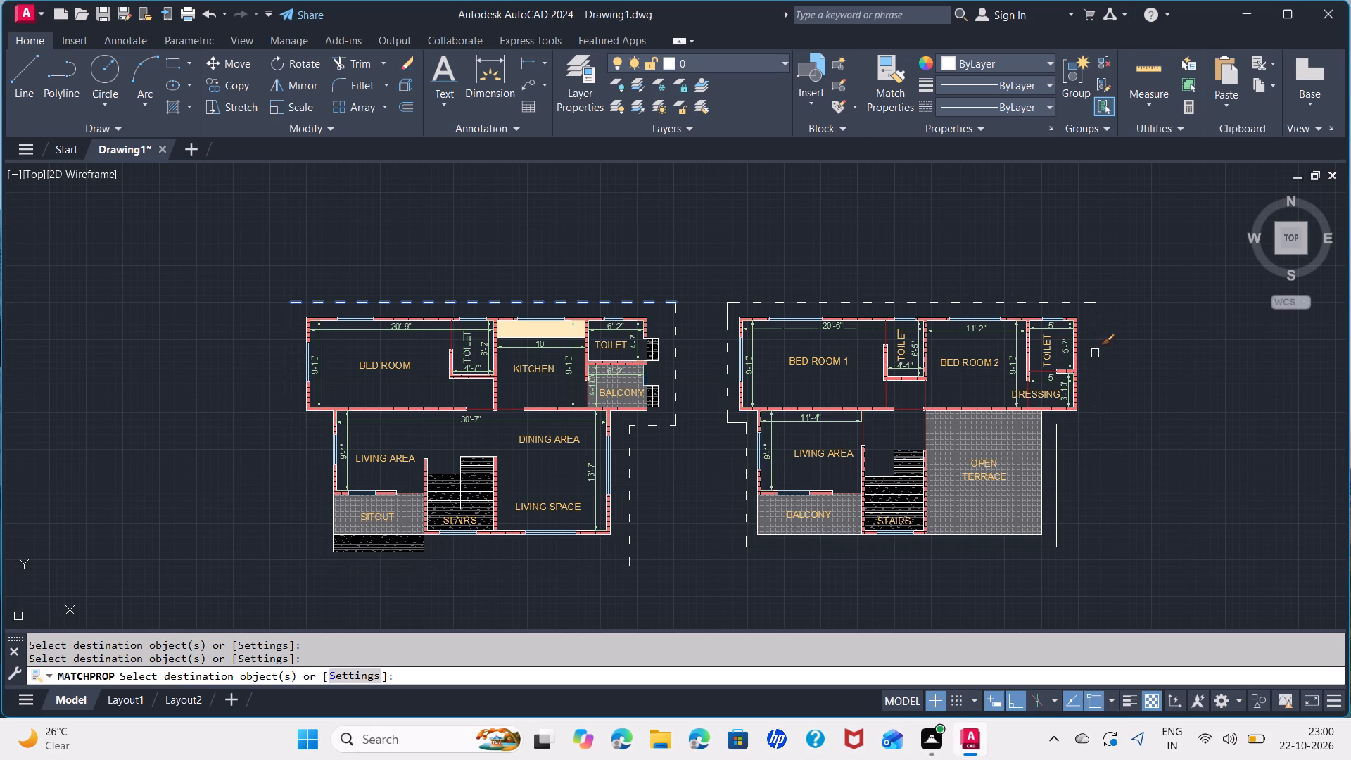
click(1072, 426)
click(1055, 450)
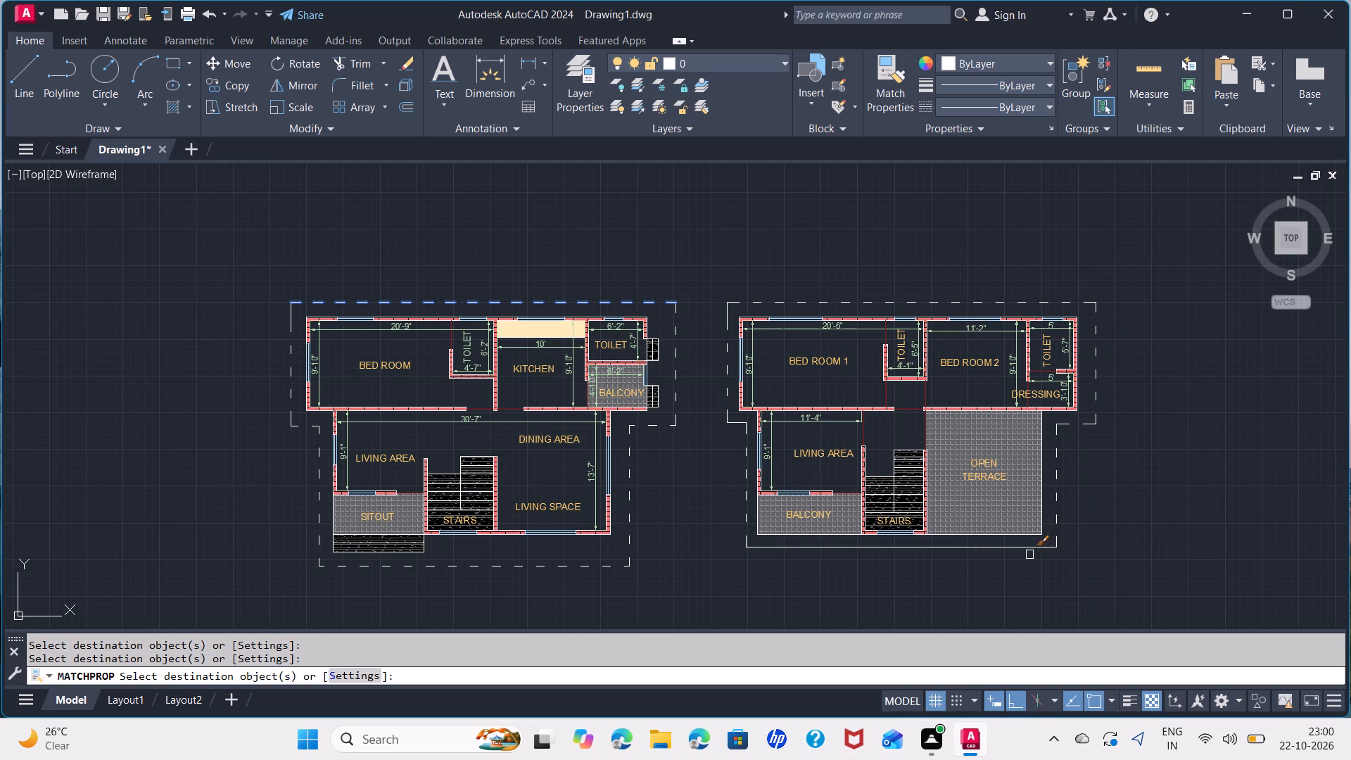
click(1029, 550)
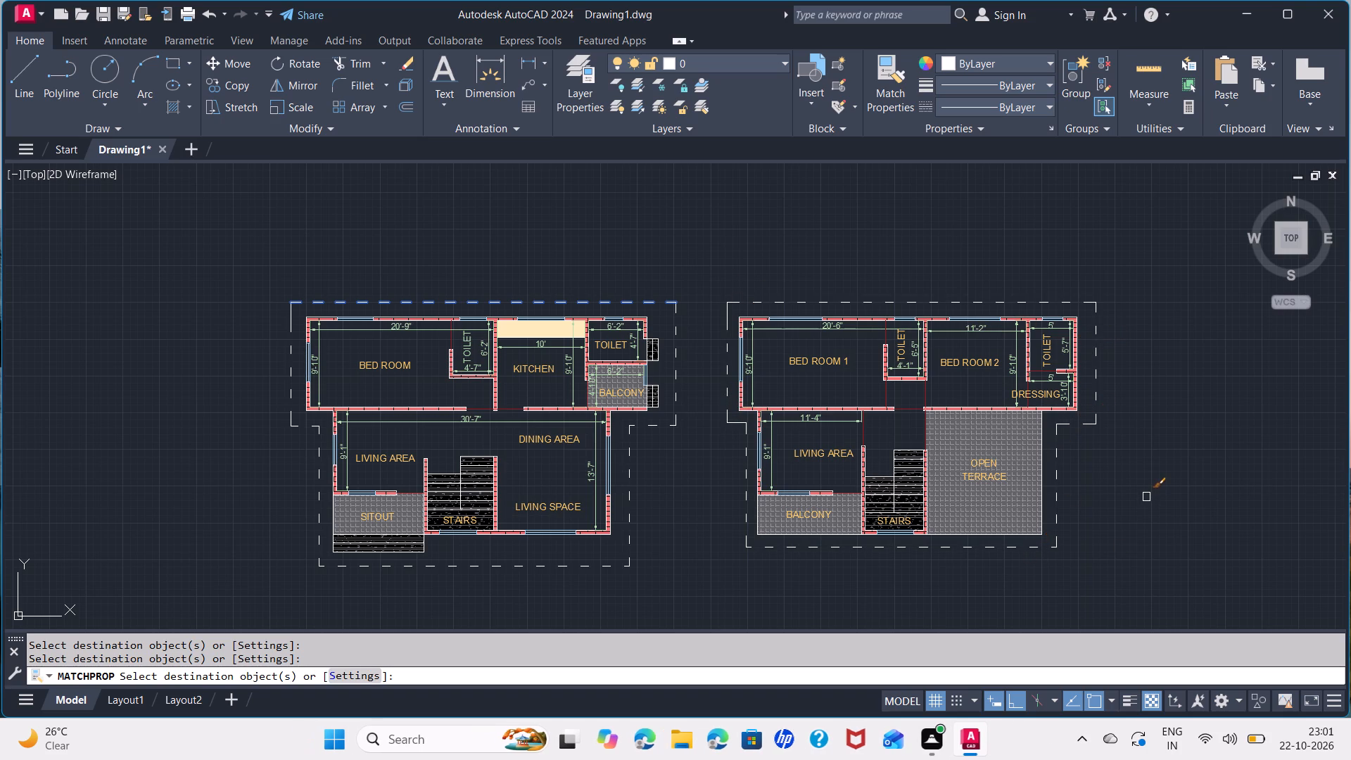
key(Escape)
Change the second plan's outline line east of DRESSING to the dark blue colour 41,49,137.
click(1098, 421)
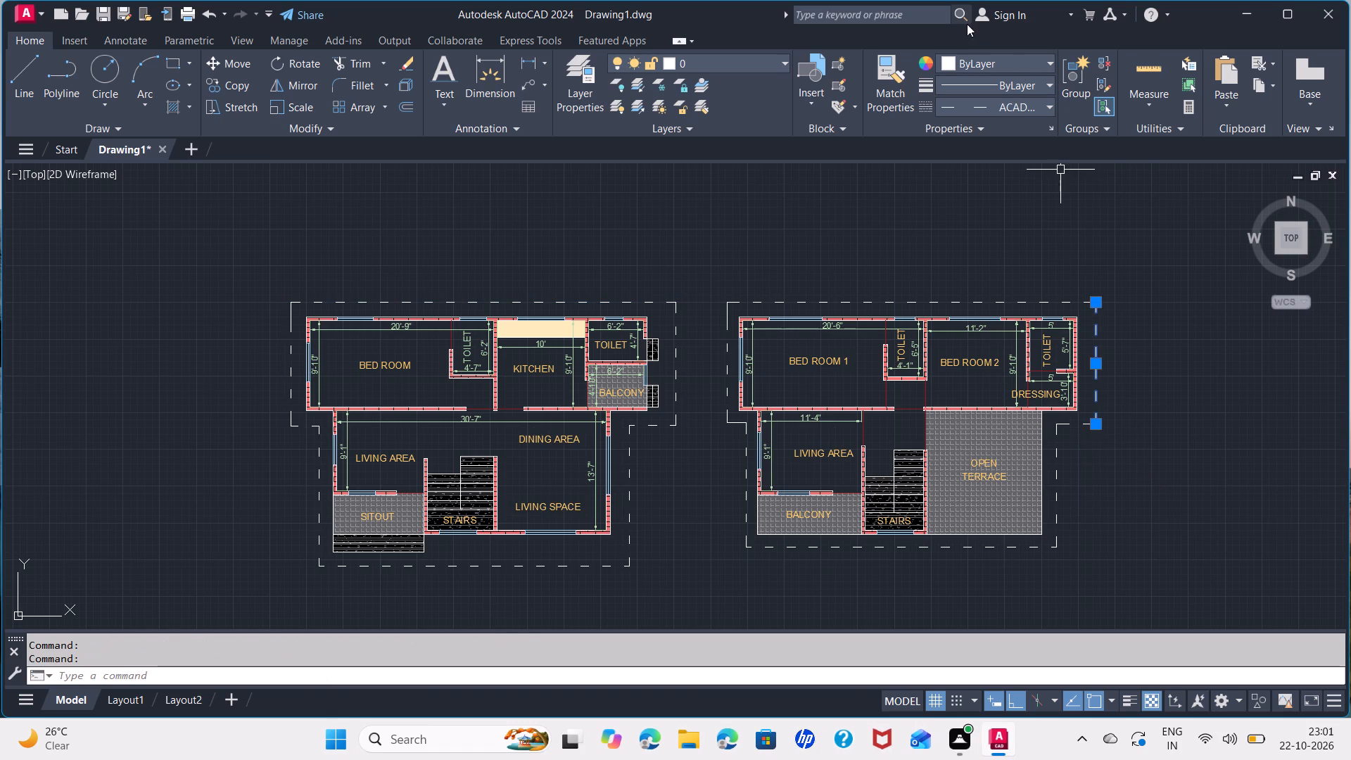
click(952, 63)
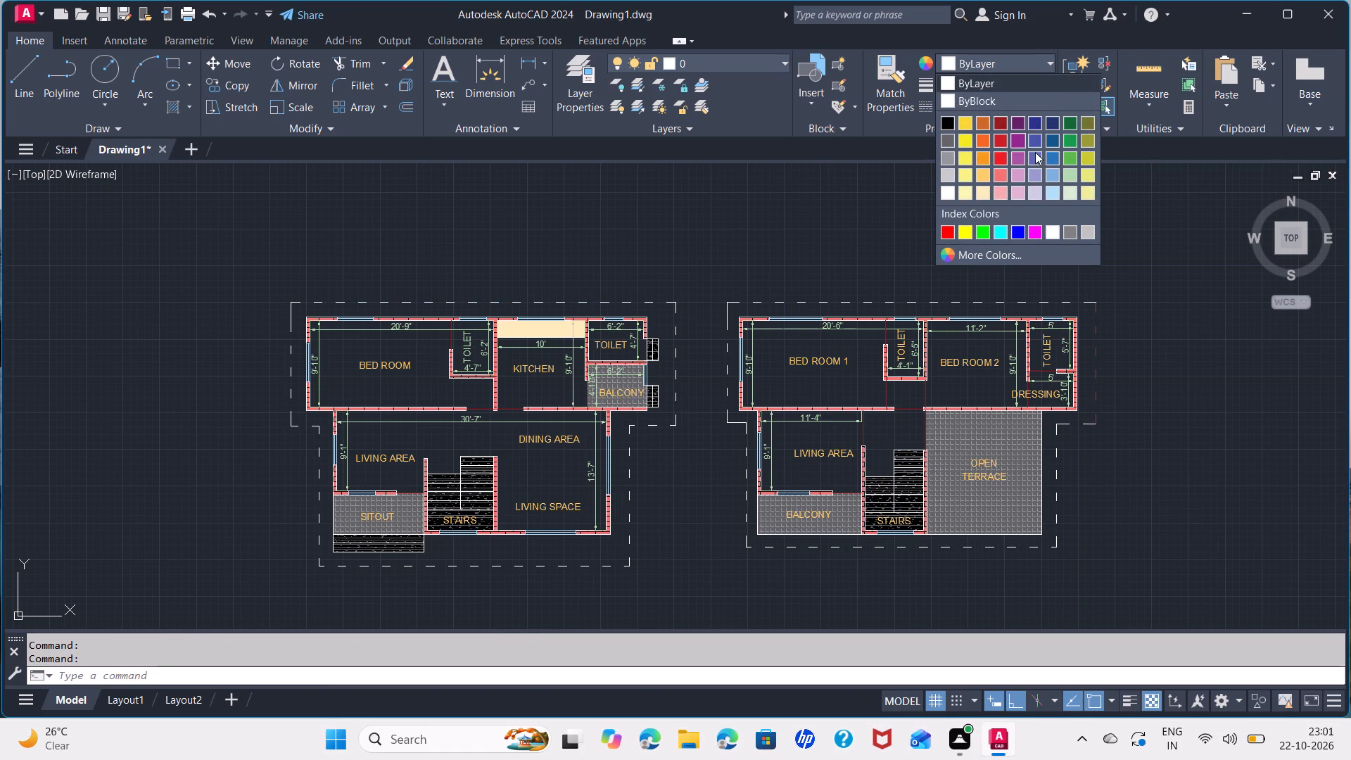
click(1034, 125)
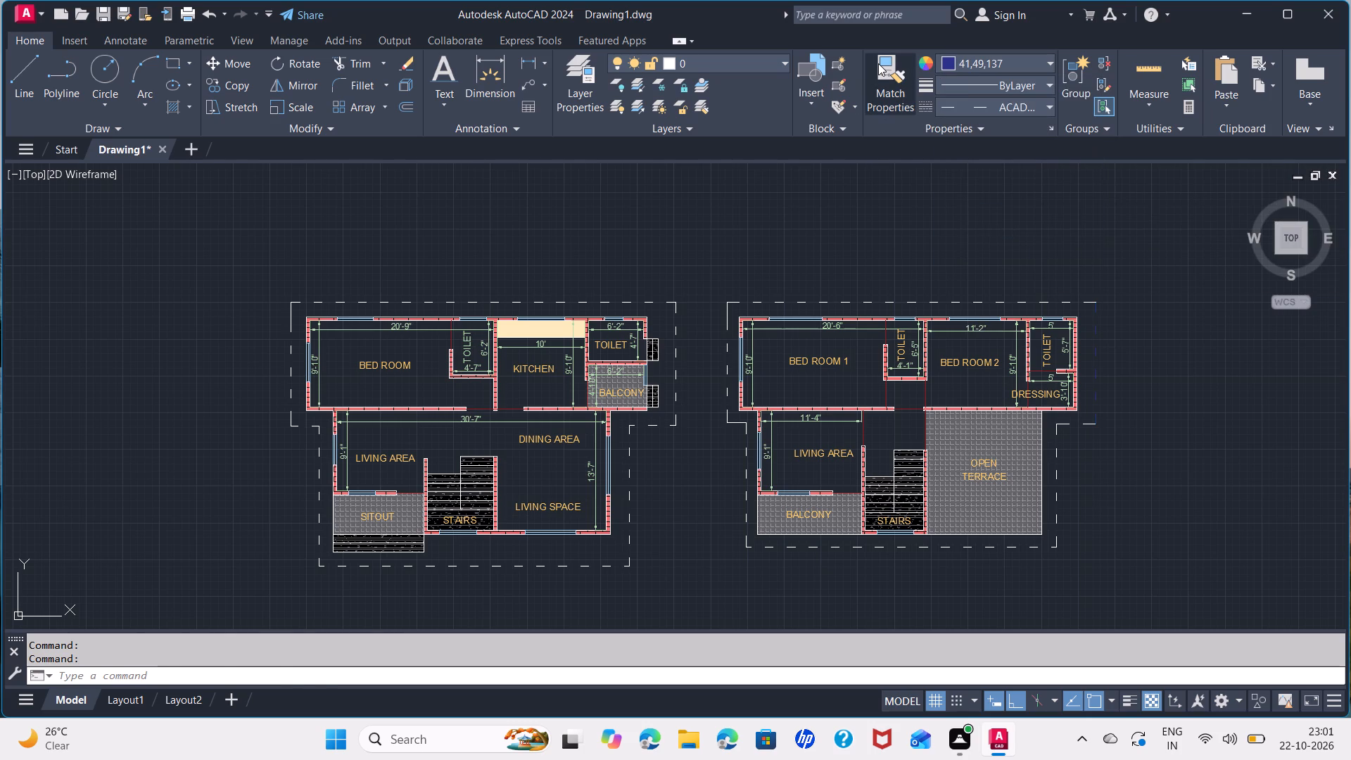
Match the blue dashed line's properties onto the remaining outline lines around the second floor plan.
click(878, 63)
click(1084, 303)
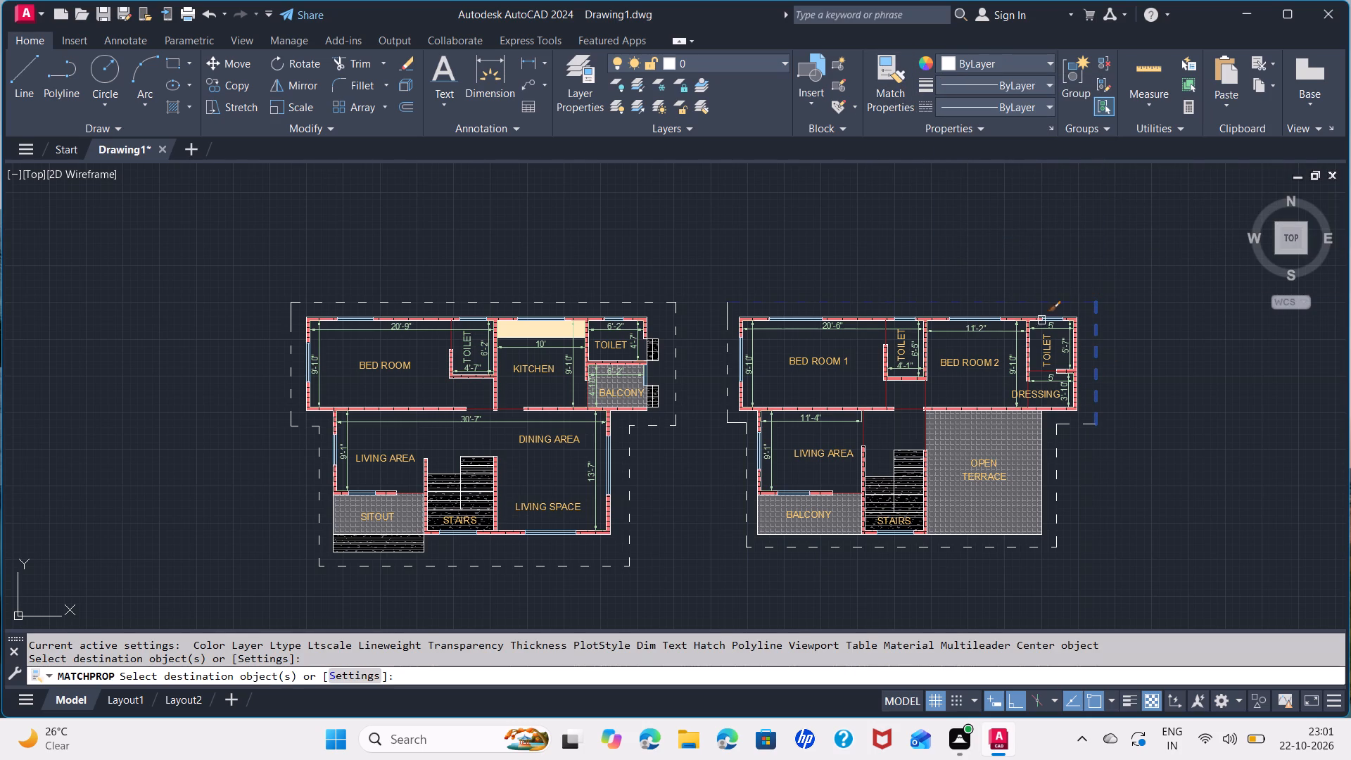
click(726, 334)
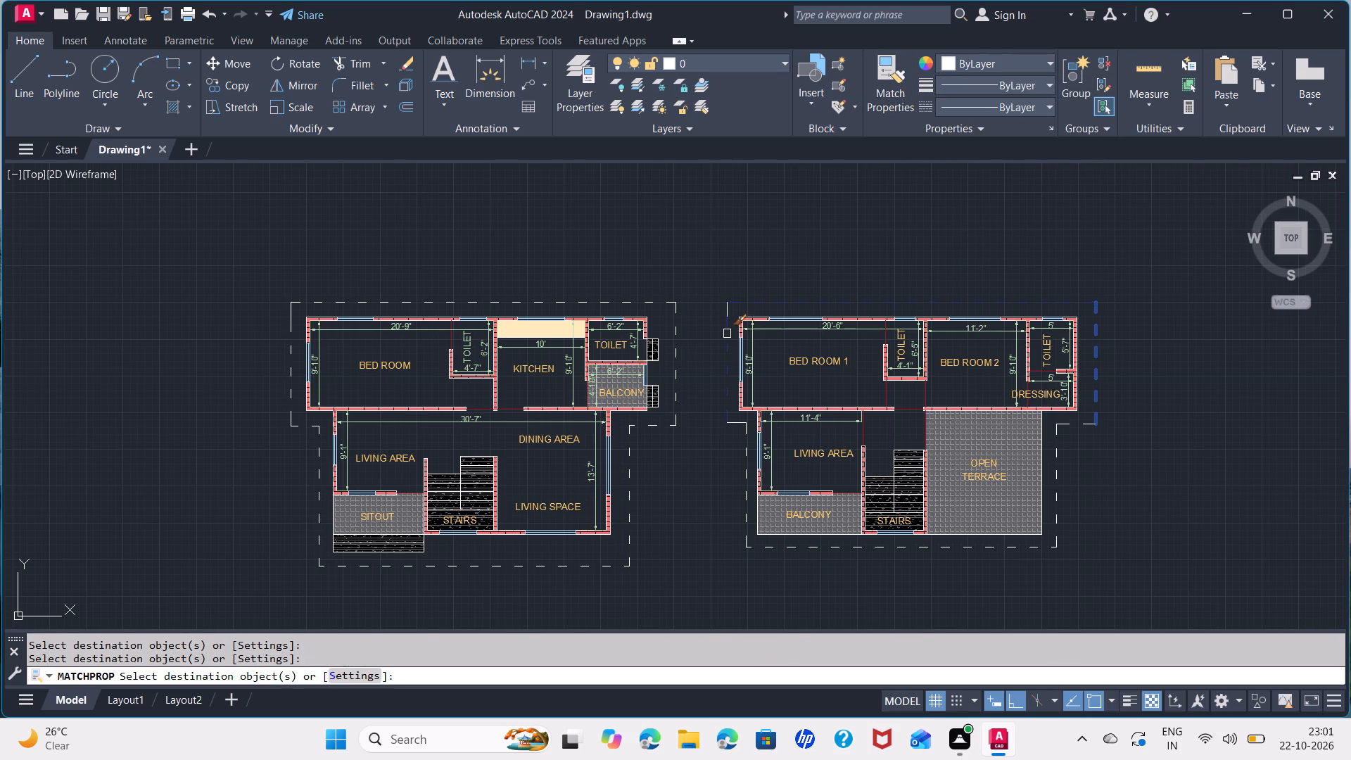
click(728, 315)
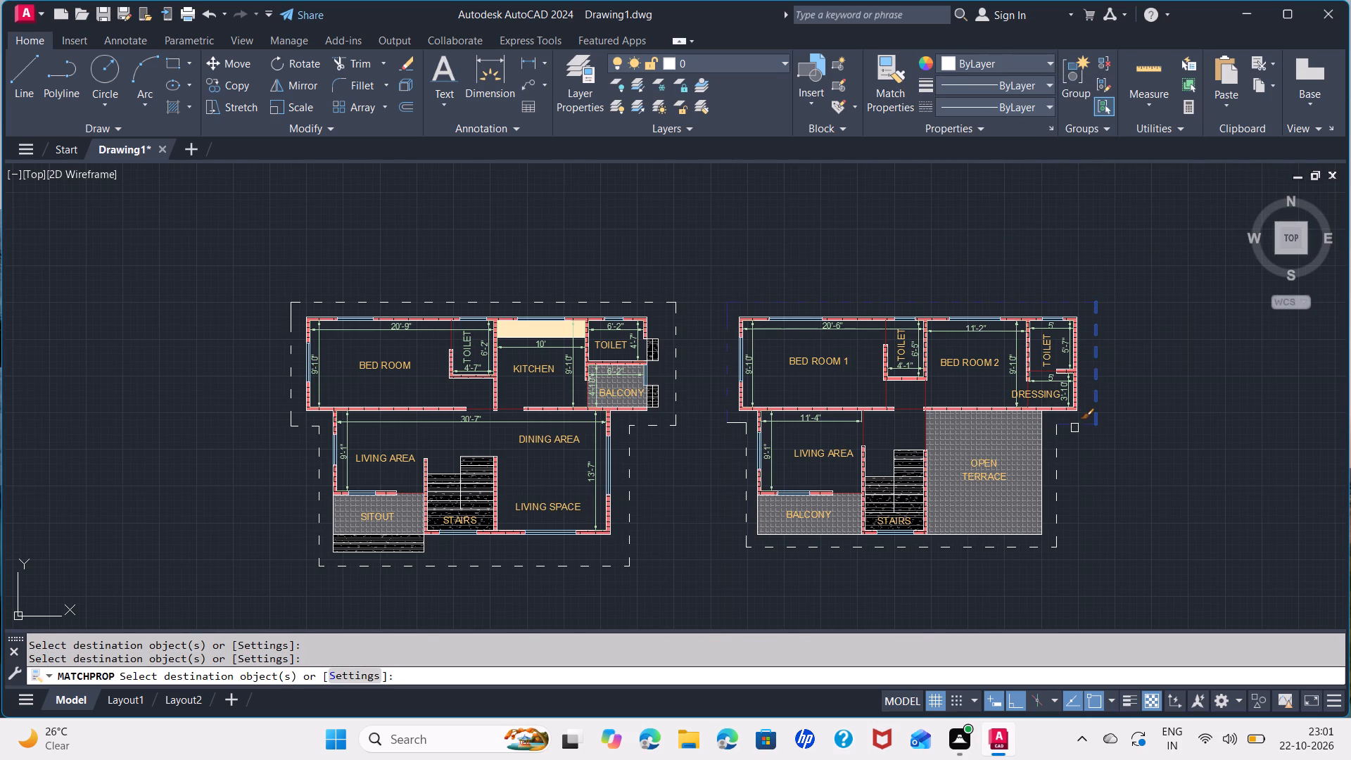
click(1074, 428)
click(1058, 453)
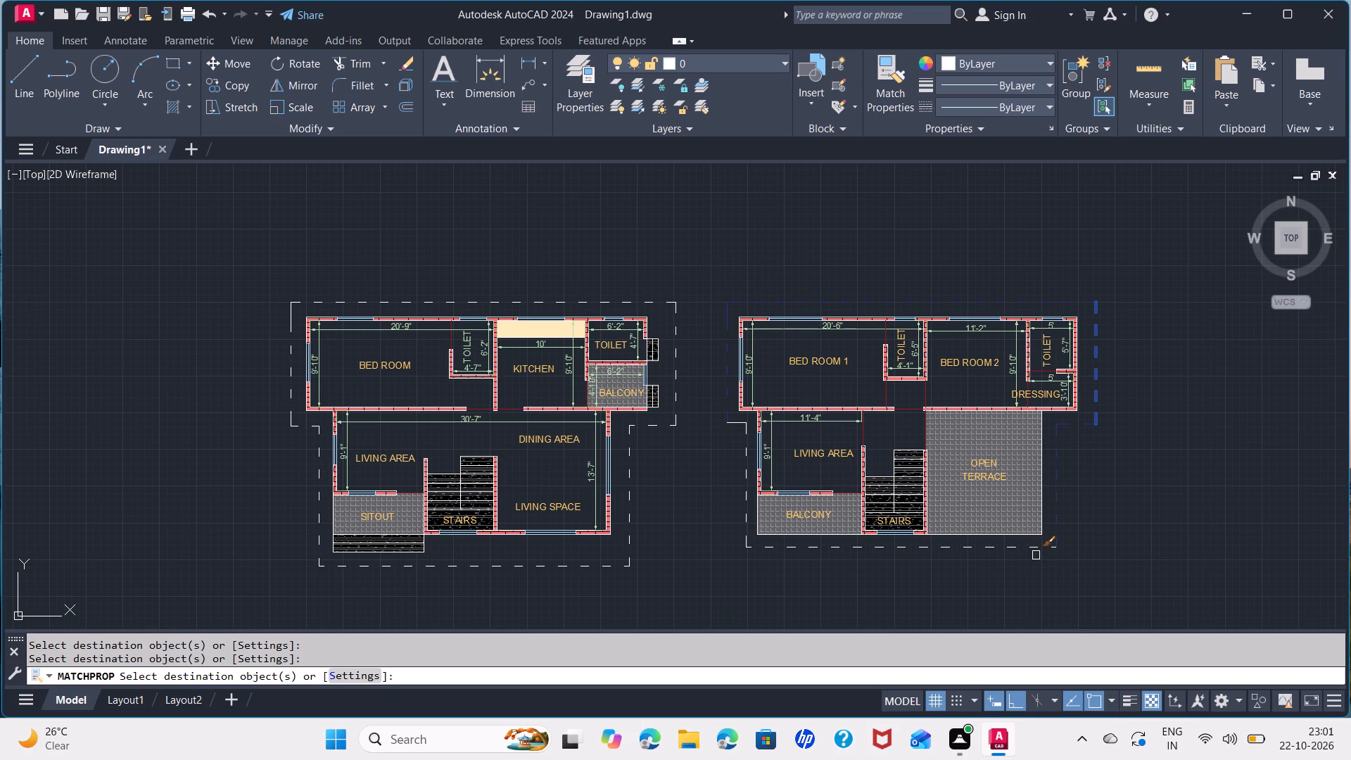
click(1049, 547)
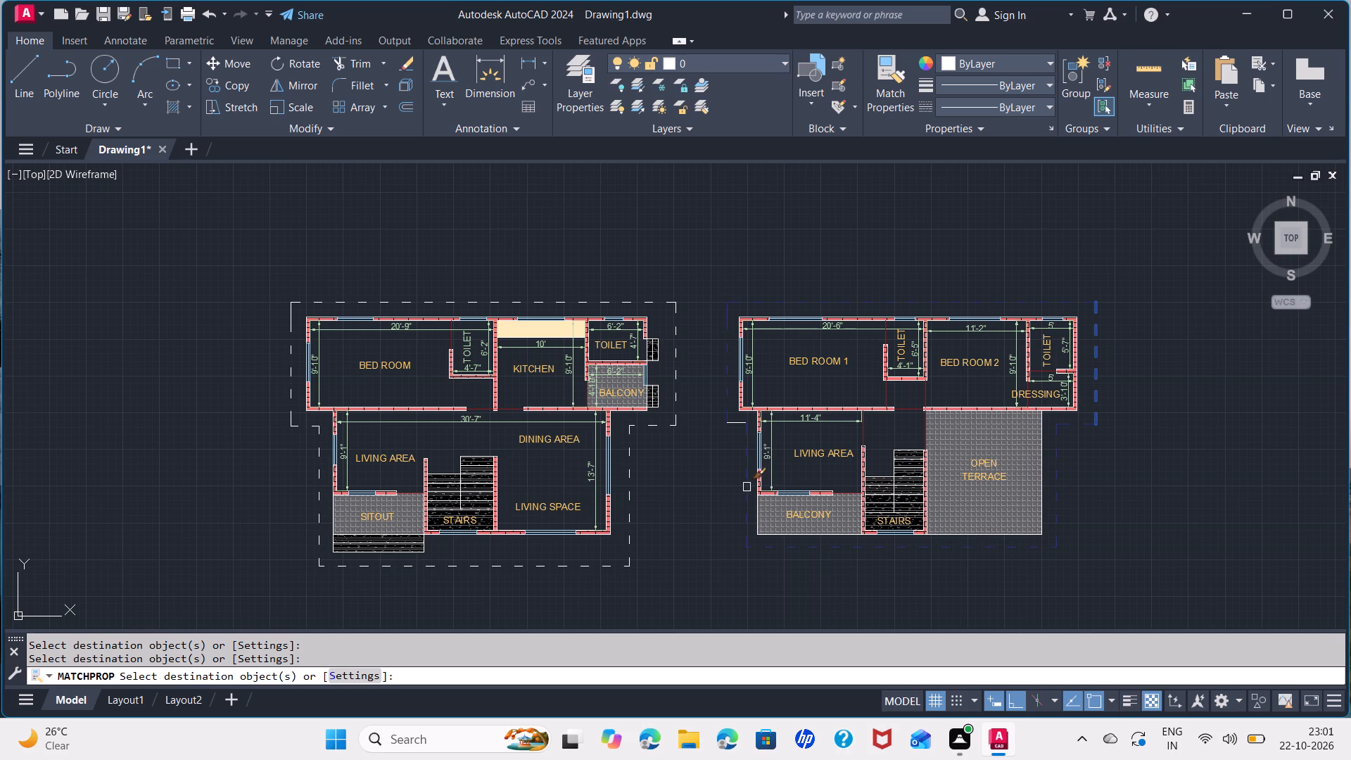
click(747, 487)
click(742, 424)
click(732, 424)
Match the same blue dashed properties onto all outline lines around the first floor plan.
click(630, 562)
click(624, 566)
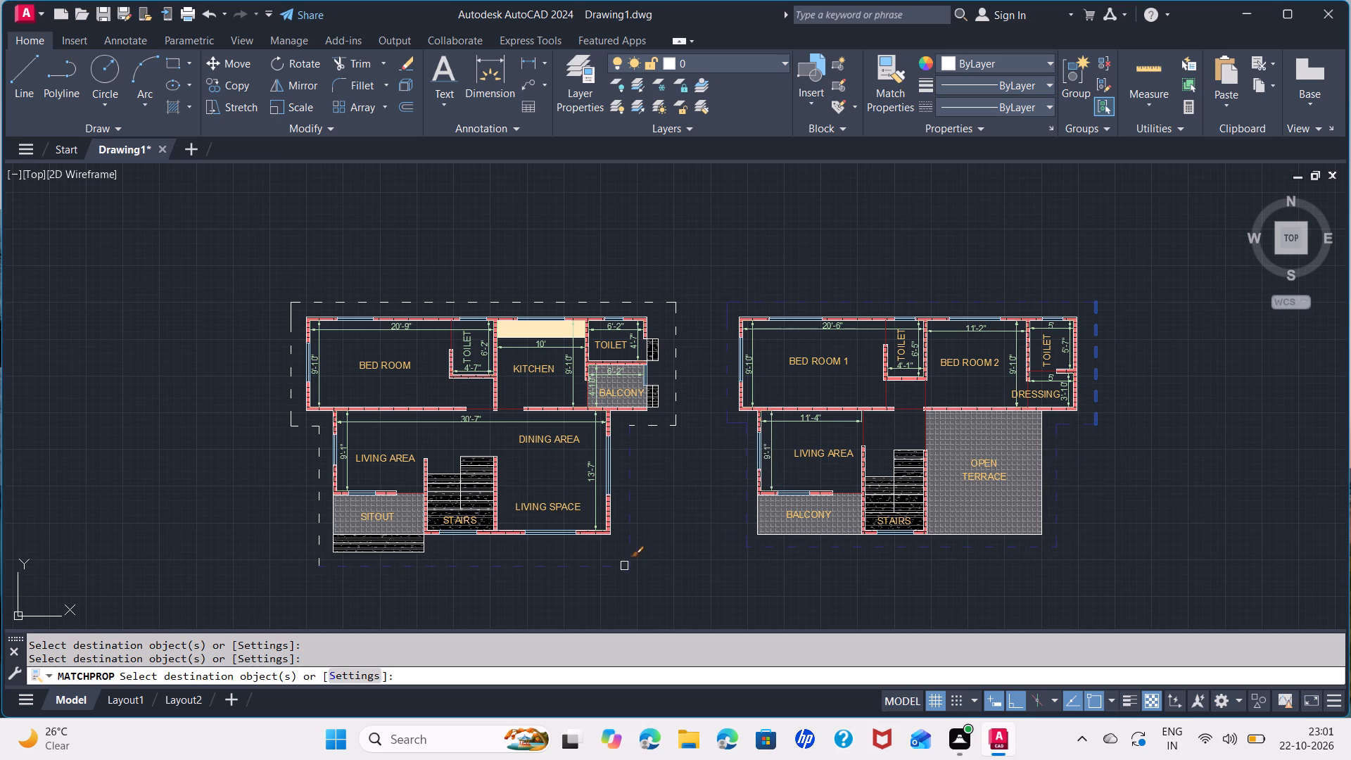
click(673, 428)
click(662, 429)
click(670, 300)
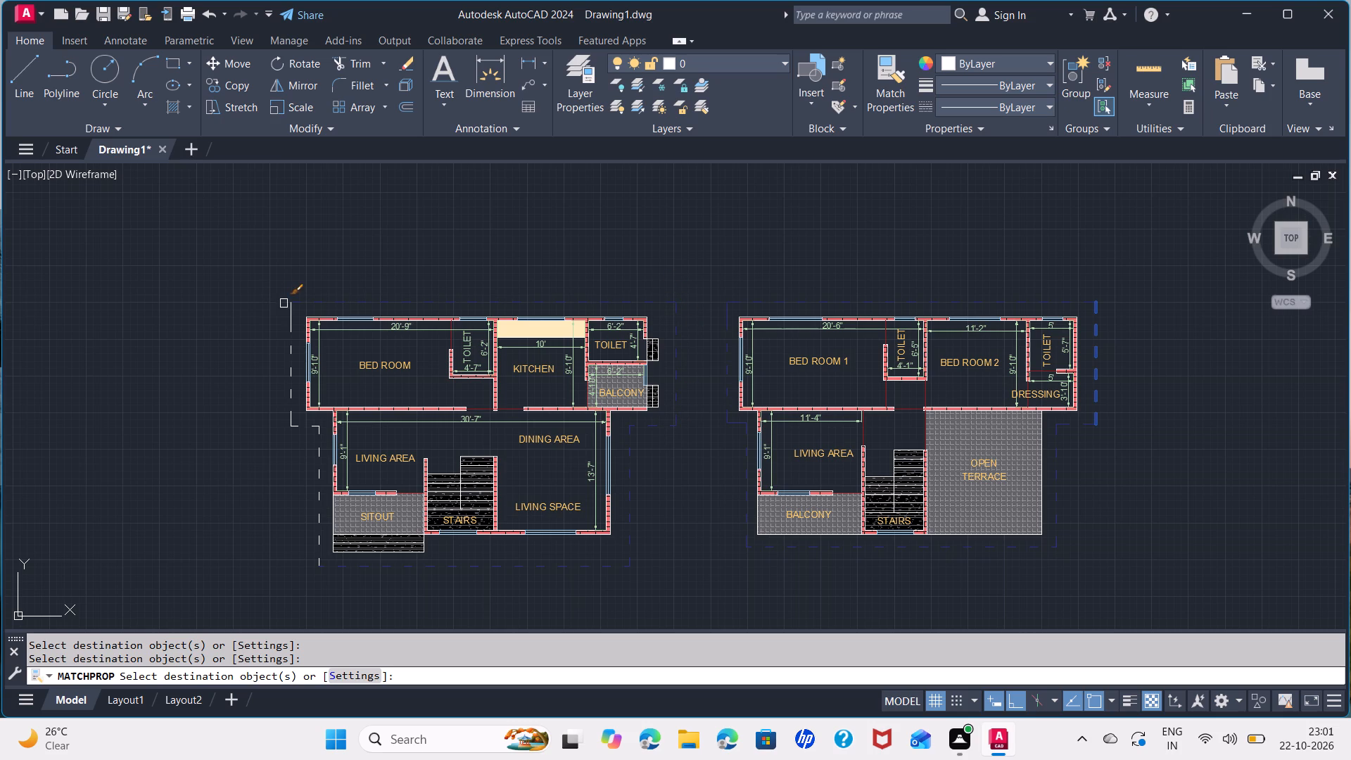
click(293, 325)
click(291, 308)
click(300, 424)
click(322, 447)
Copy the first plan's LIVING AREA label, with Ortho off, to a spot below the sitout steps and another below the second plan's BALCONY.
key(Escape)
scroll(616, 384, down, 1)
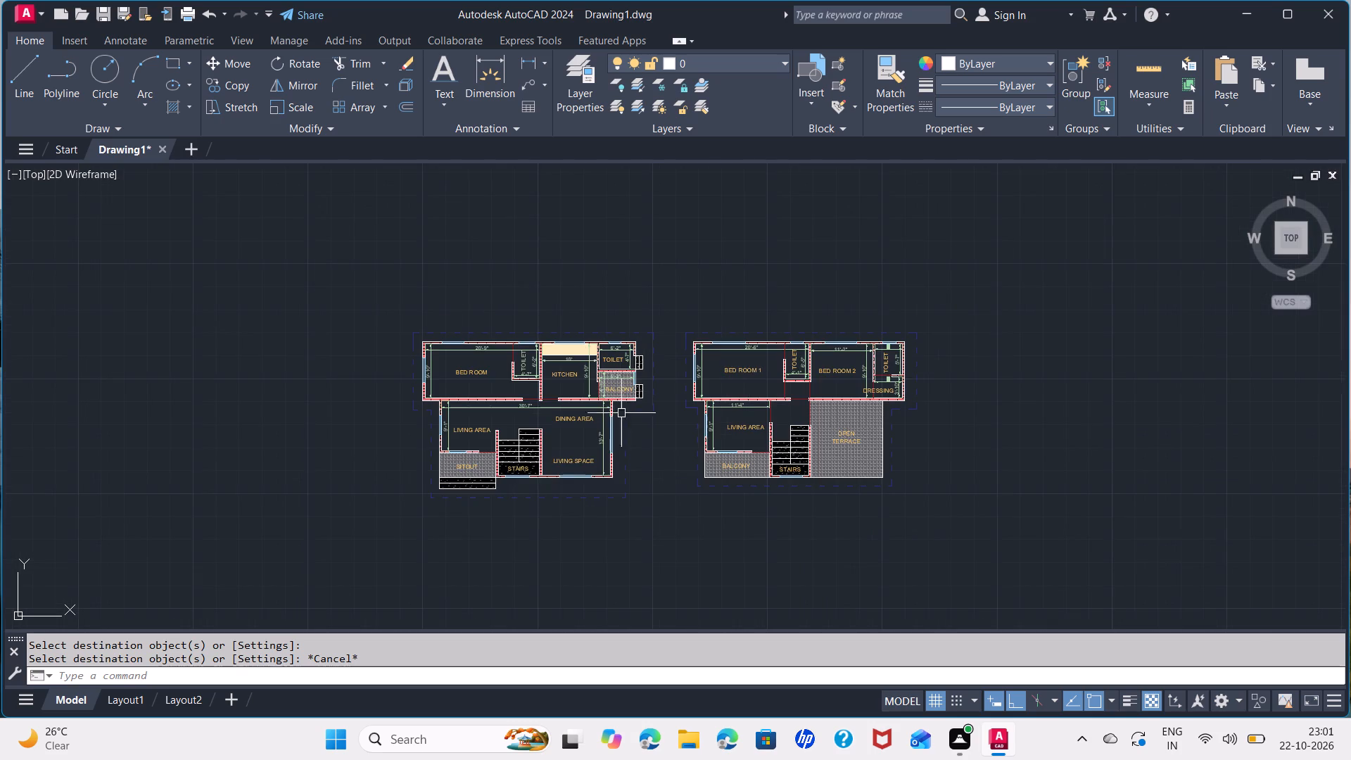
middle_drag(638, 475, 626, 405)
scroll(410, 429, up, 2)
middle_drag(503, 488, 592, 467)
scroll(591, 464, up, 1)
middle_drag(584, 390, 623, 540)
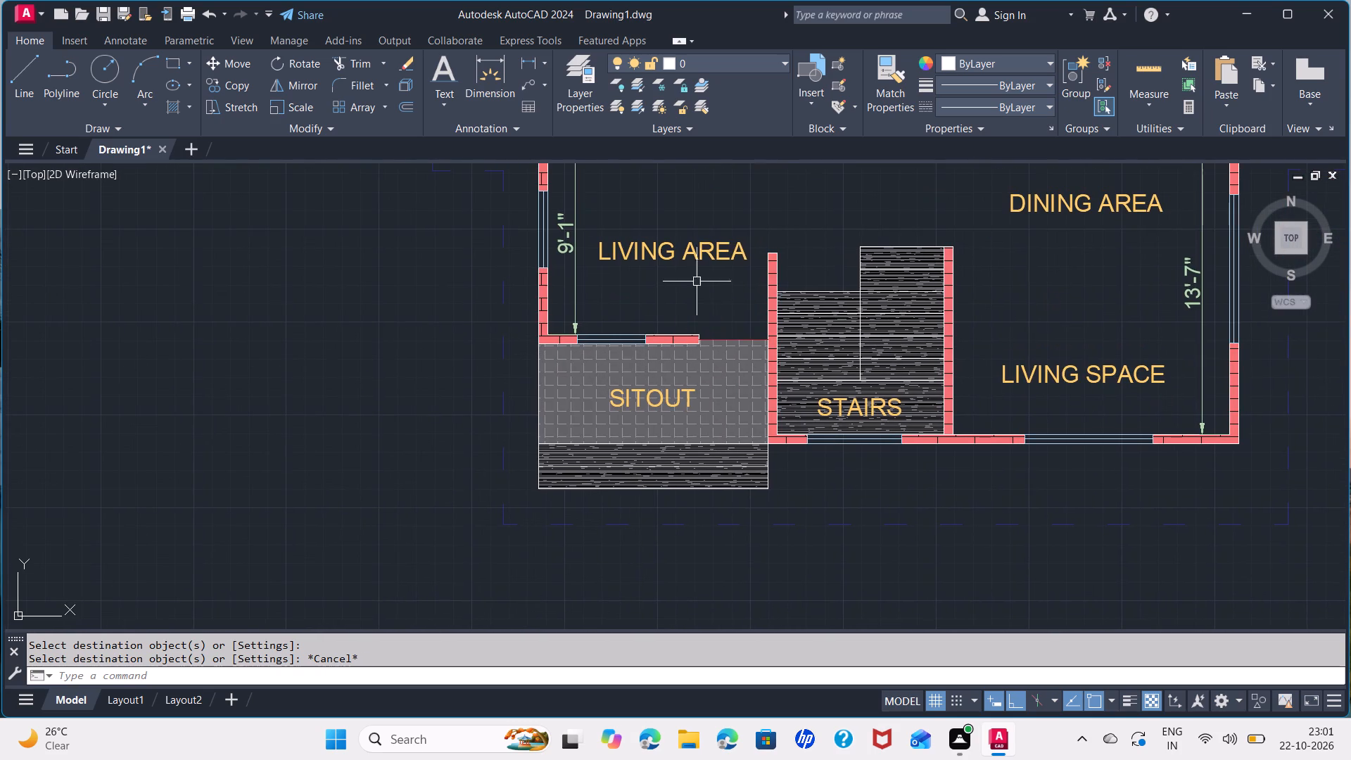
click(714, 240)
key(c)
key(o)
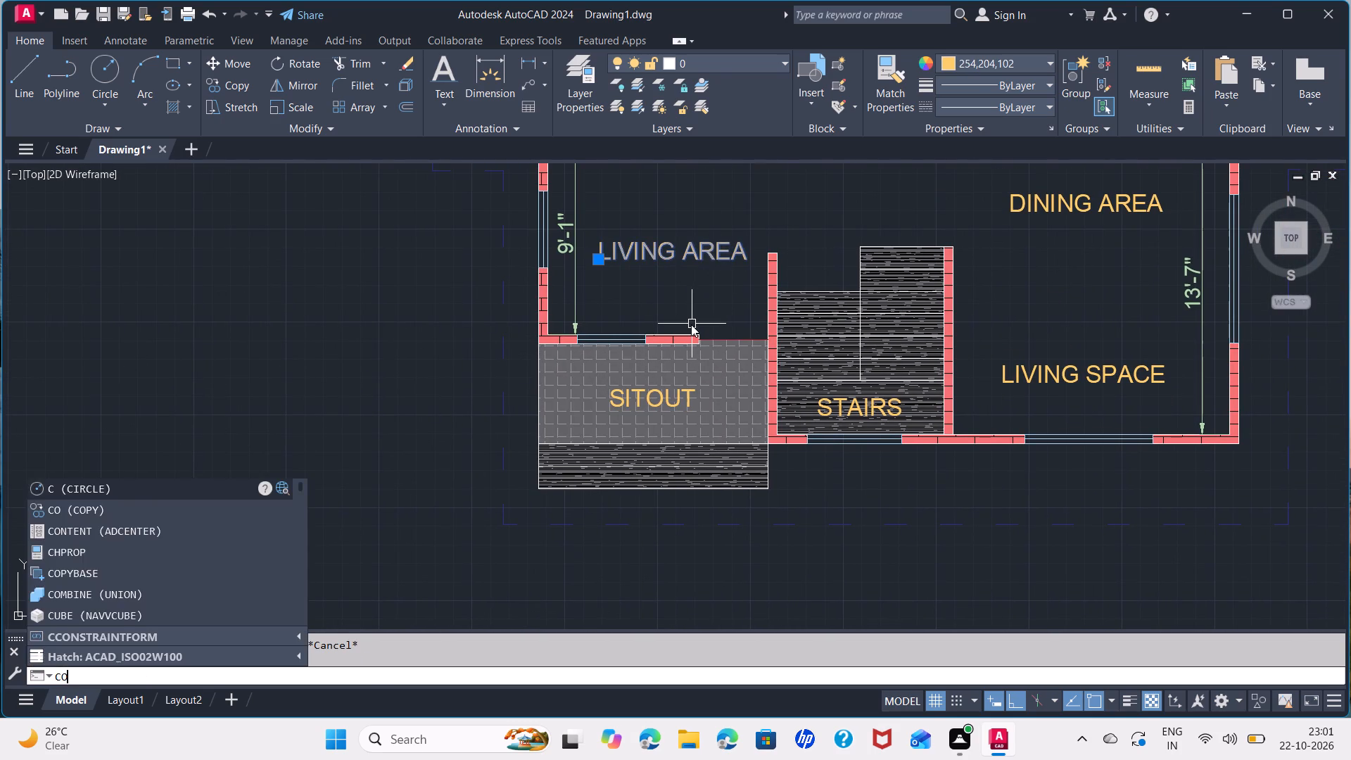
key(Return)
click(1016, 697)
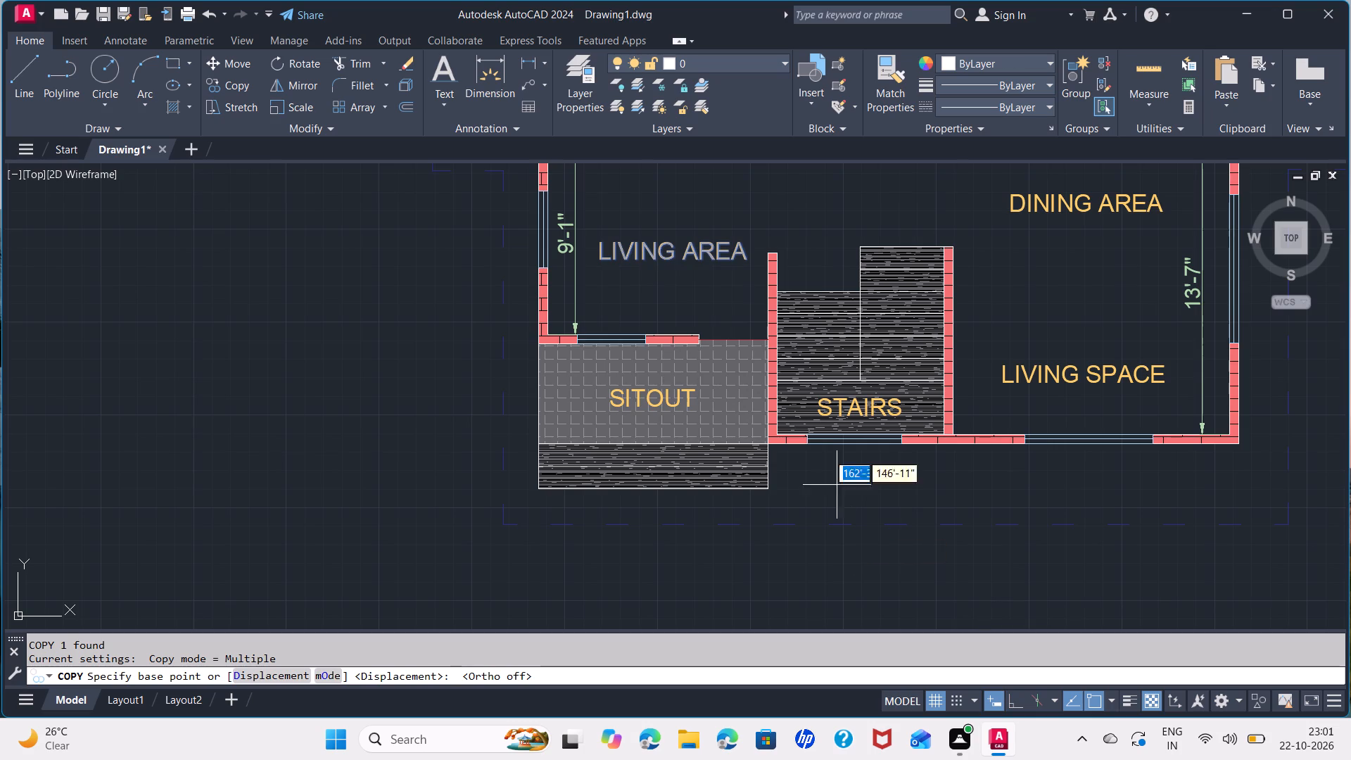
click(601, 254)
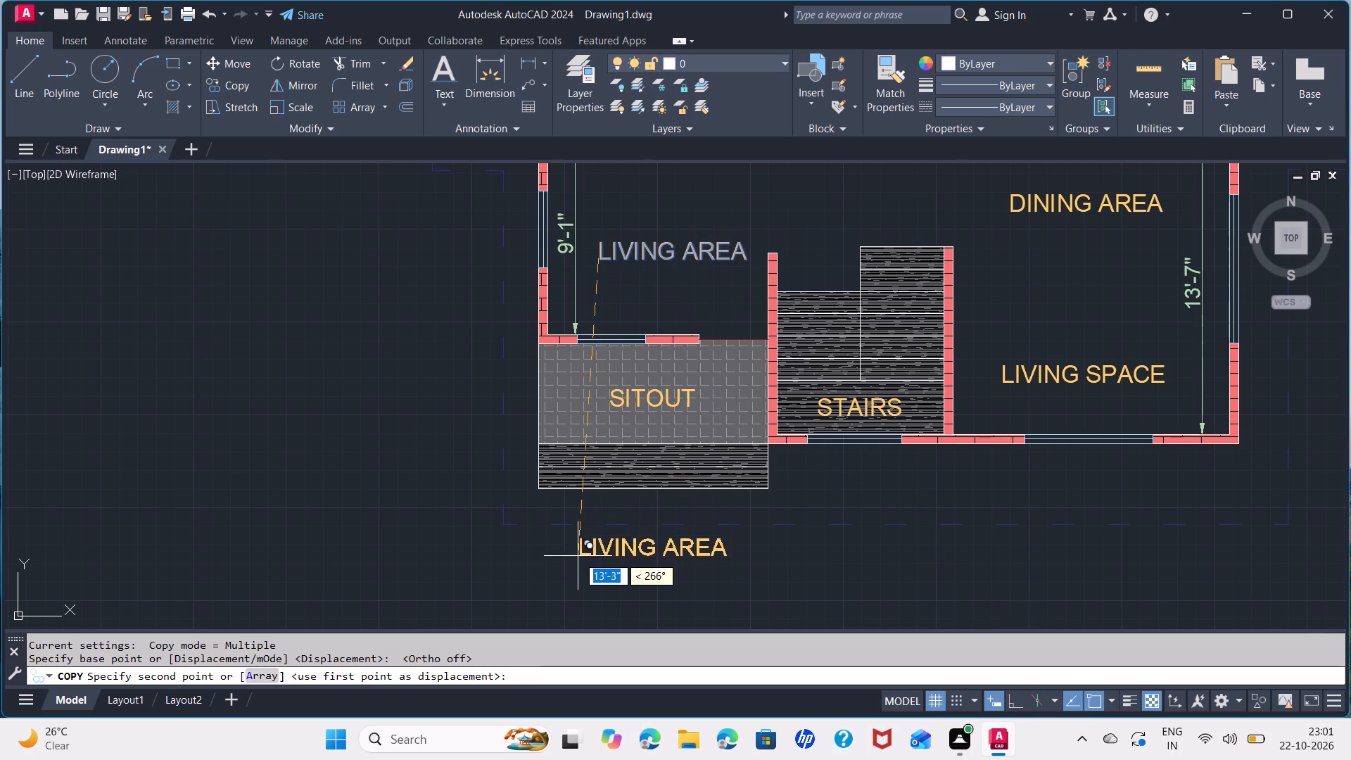
middle_drag(578, 557, 637, 448)
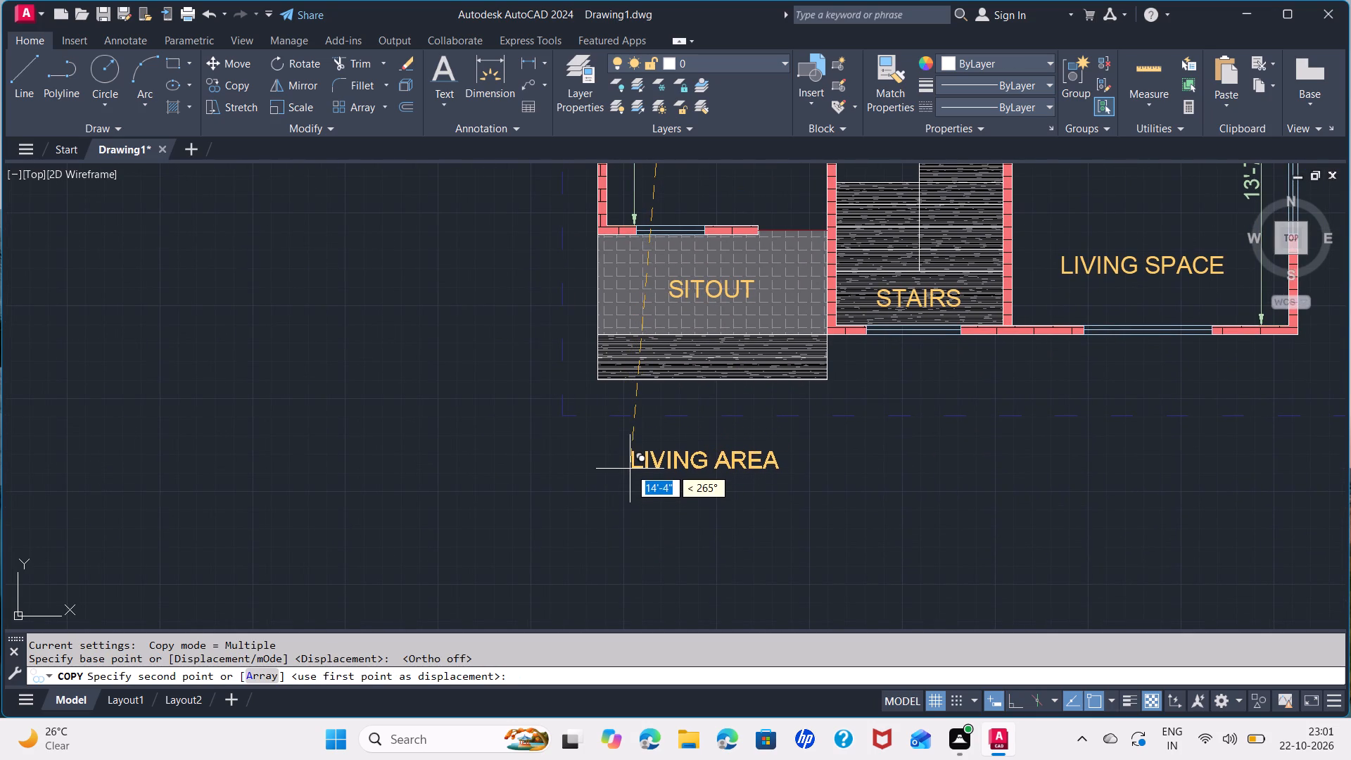
click(630, 462)
middle_drag(939, 510, 70, 505)
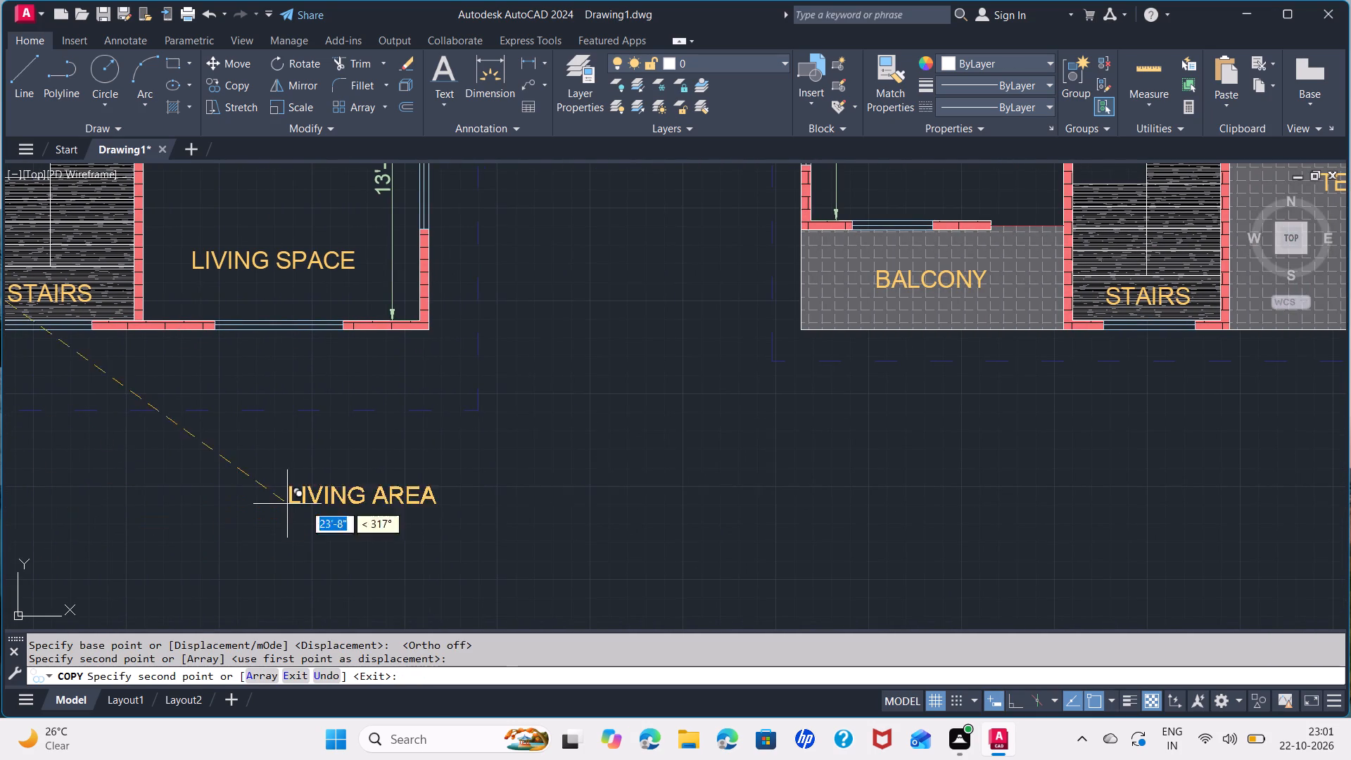
click(814, 418)
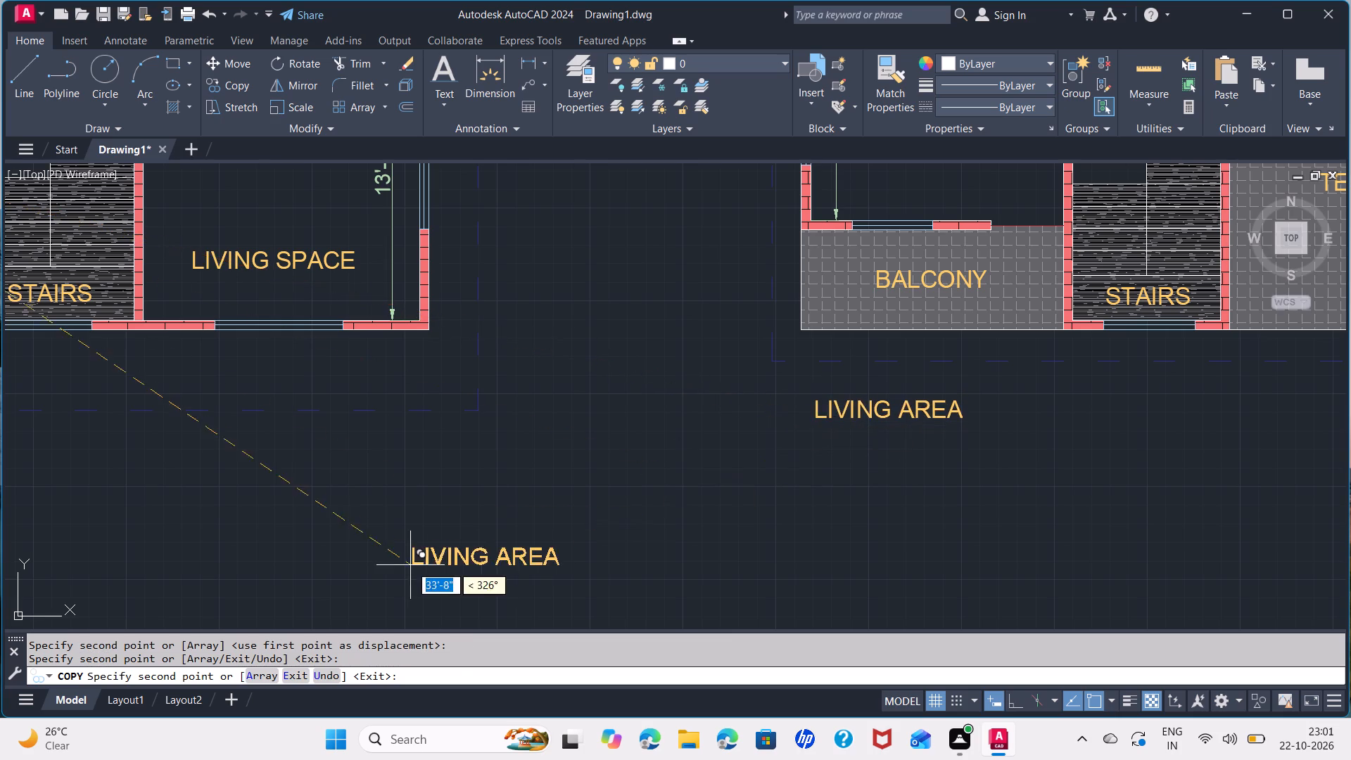
middle_drag(414, 565, 1074, 541)
key(Escape)
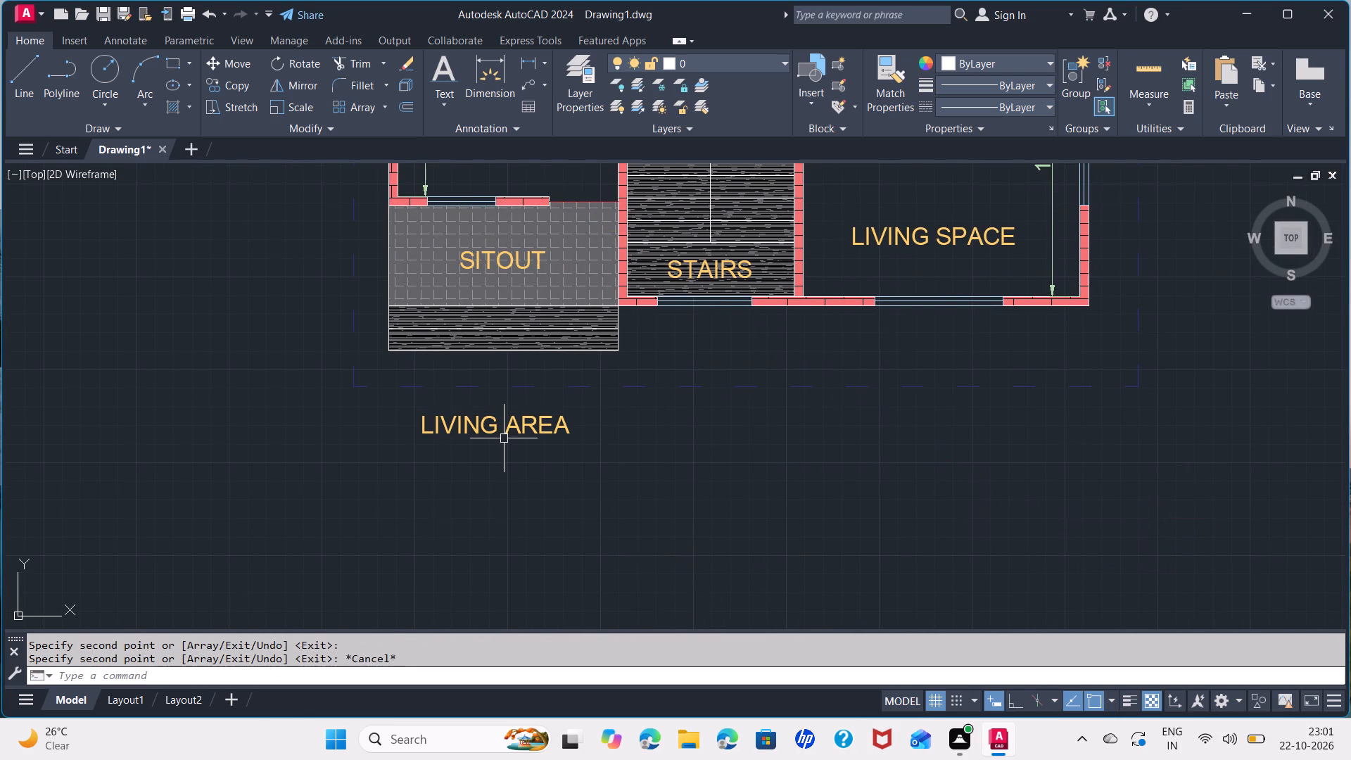
Scale the copied label below the first plan to about double size from its insertion point and shift it slightly down-left.
click(535, 411)
click(528, 440)
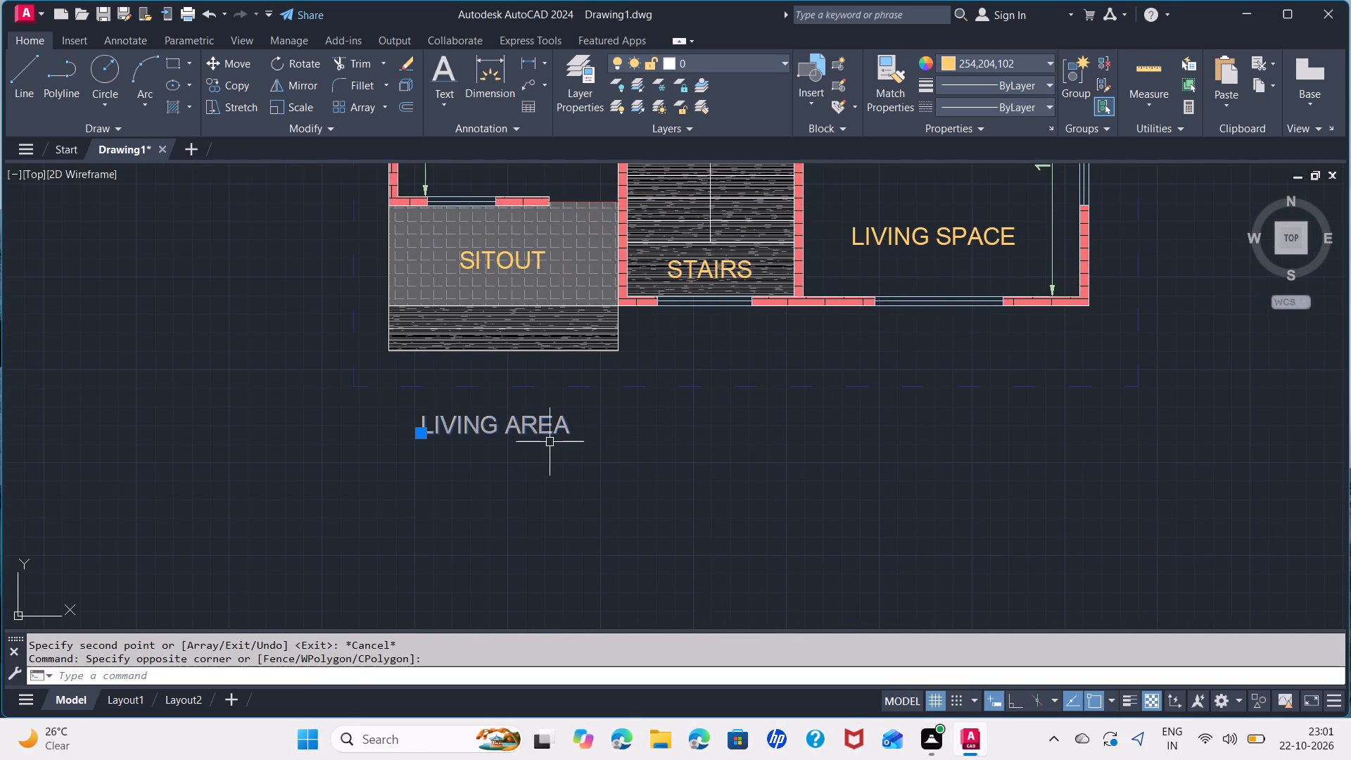
text(SC)
key(space)
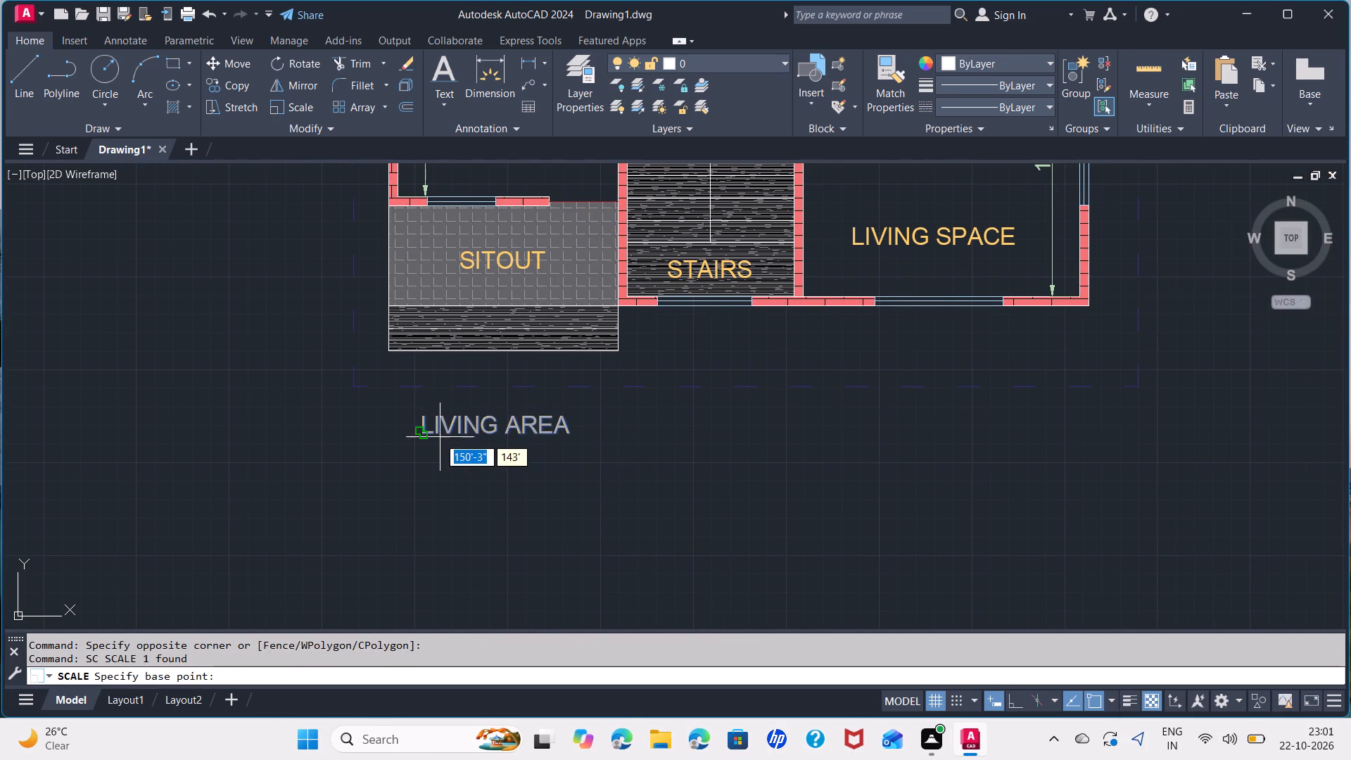
click(424, 436)
click(267, 479)
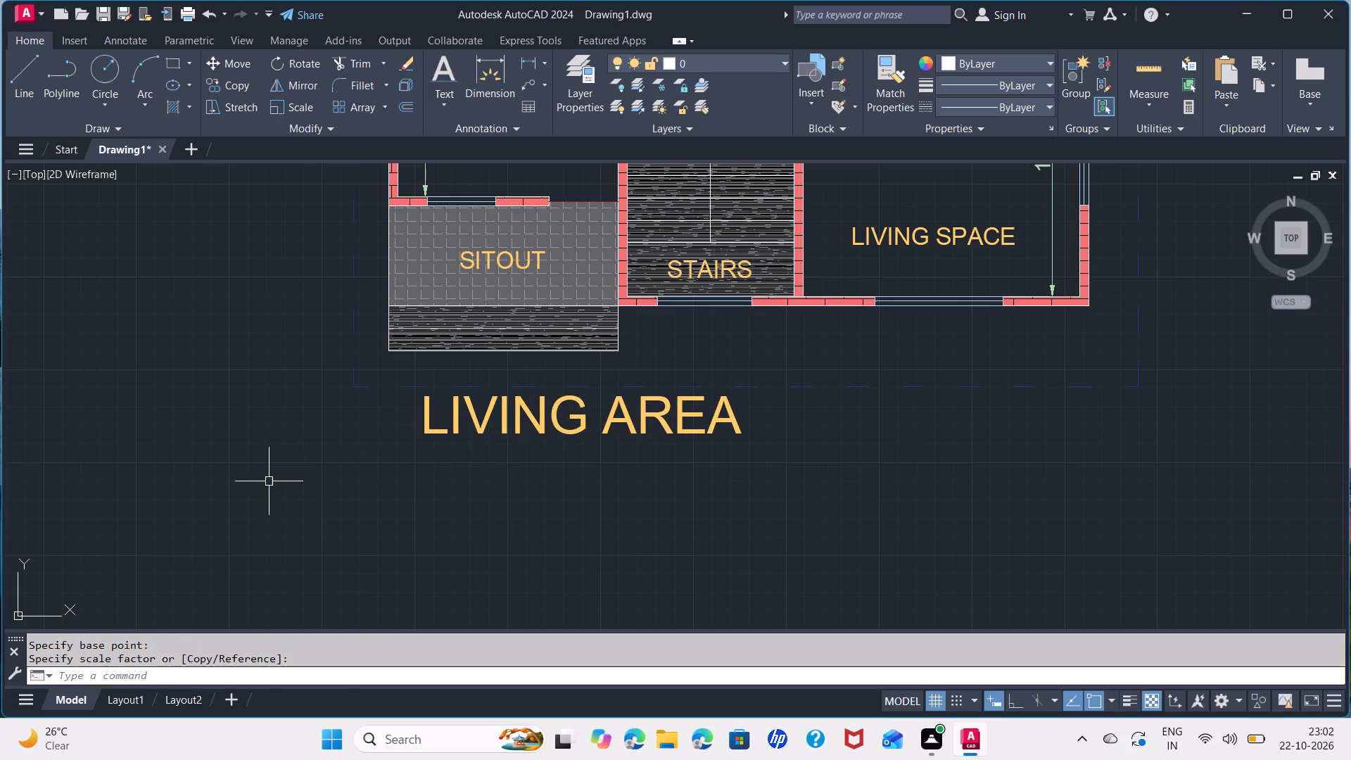
drag(545, 412, 553, 414)
drag(561, 426, 540, 452)
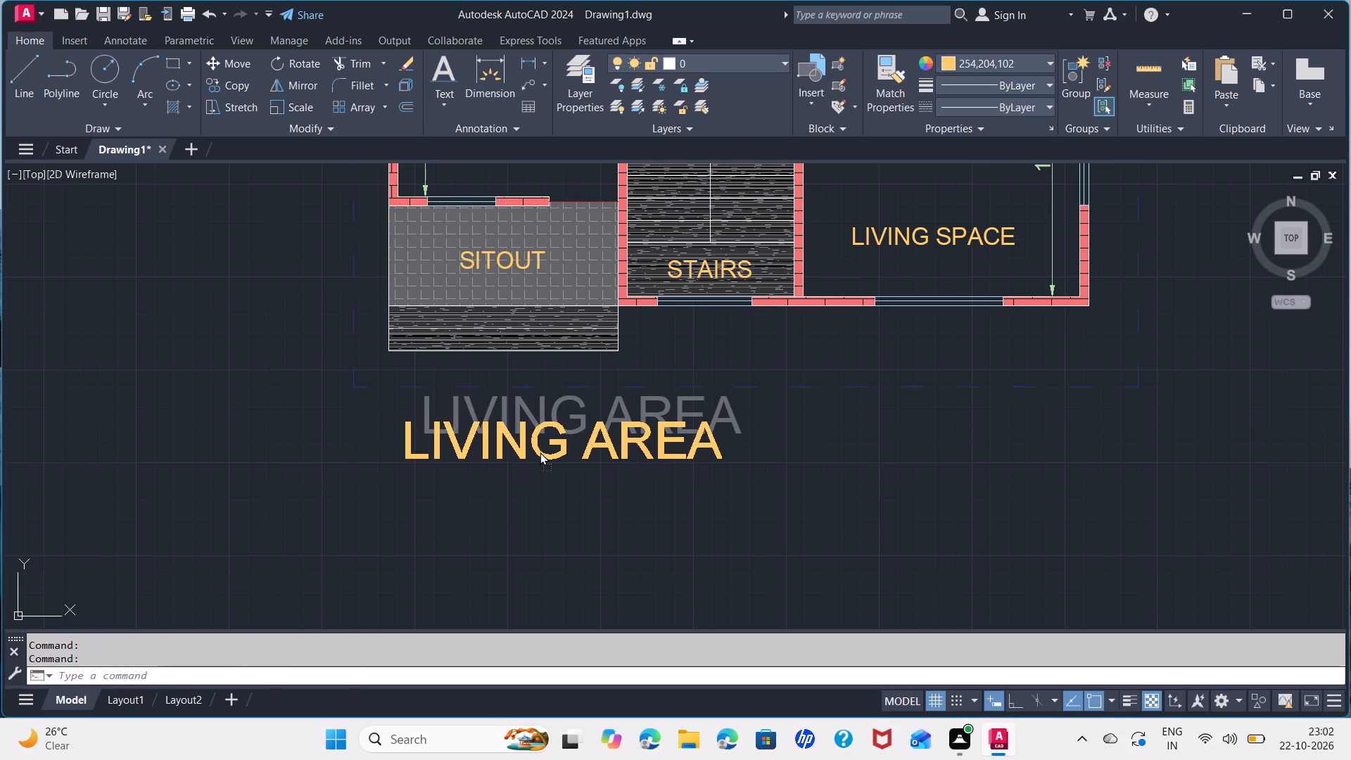
drag(540, 452, 524, 462)
Scale the copied label below the second plan's balcony to about double size from its insertion point and shift it slightly west.
scroll(903, 460, down, 1)
middle_drag(937, 477, 629, 463)
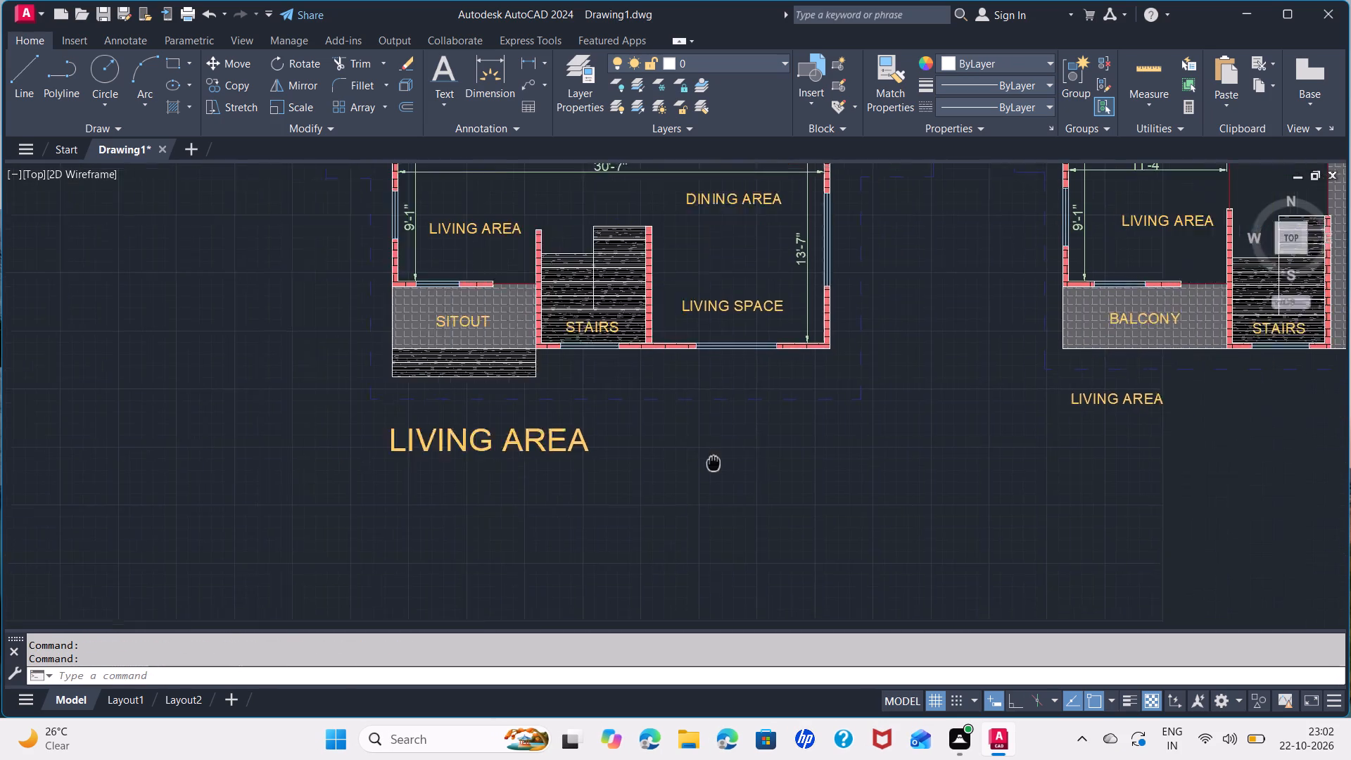
middle_drag(629, 463, 293, 464)
click(628, 401)
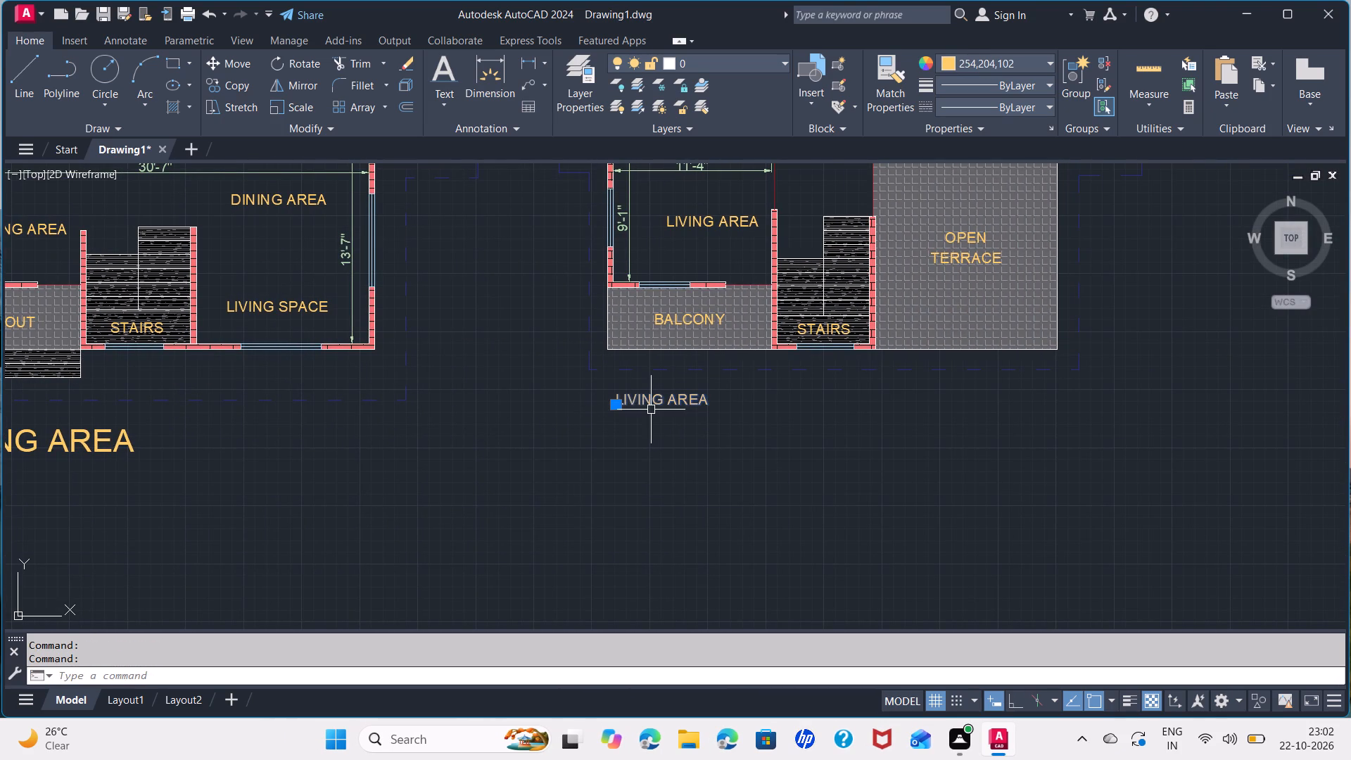
key(s)
key(c)
key(space)
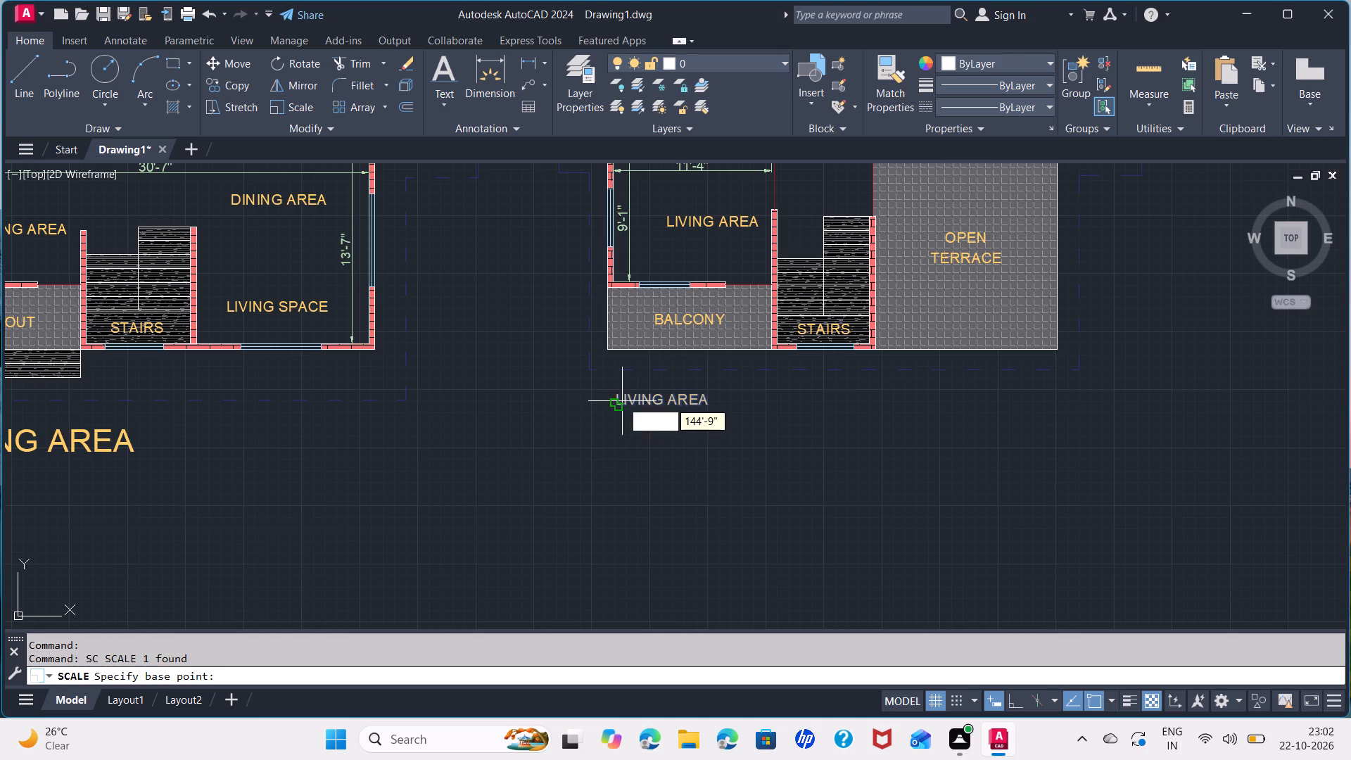
click(616, 406)
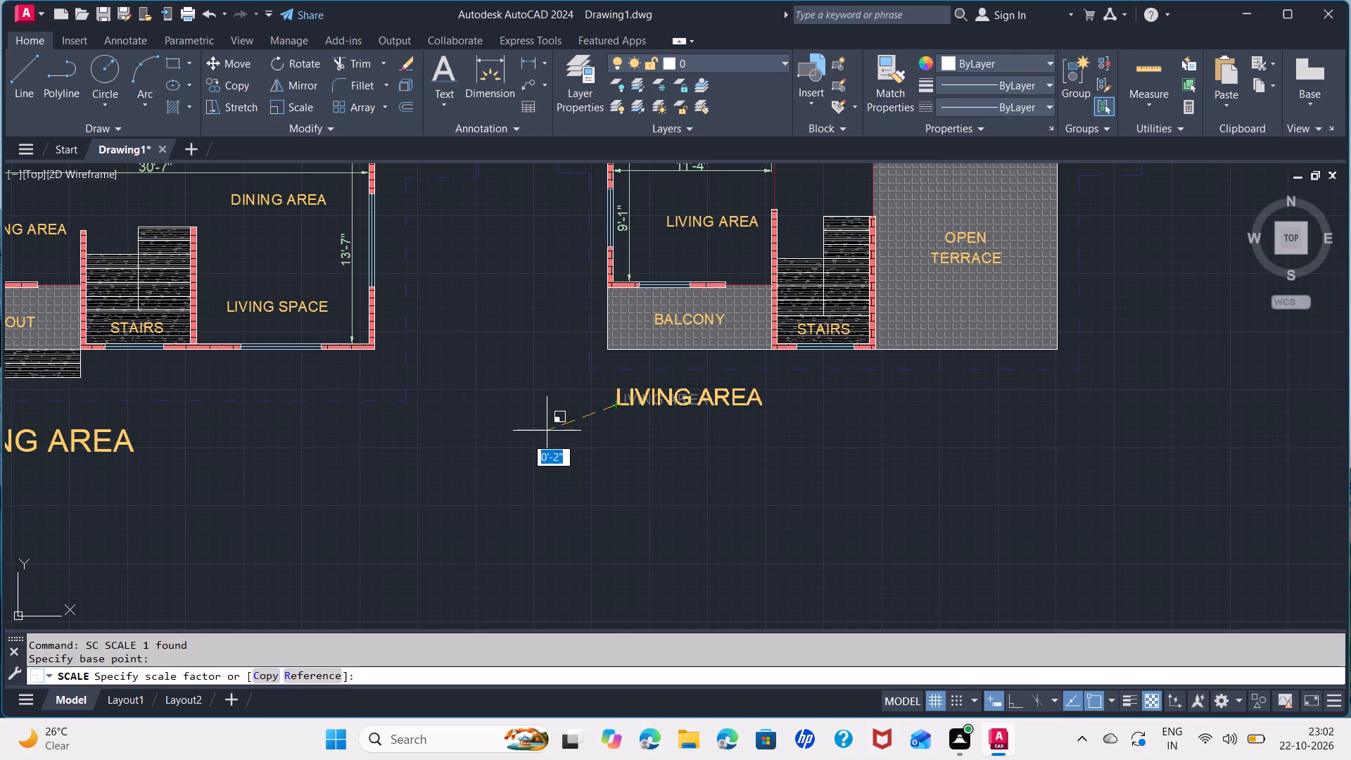
click(533, 436)
click(707, 391)
drag(698, 399, 682, 403)
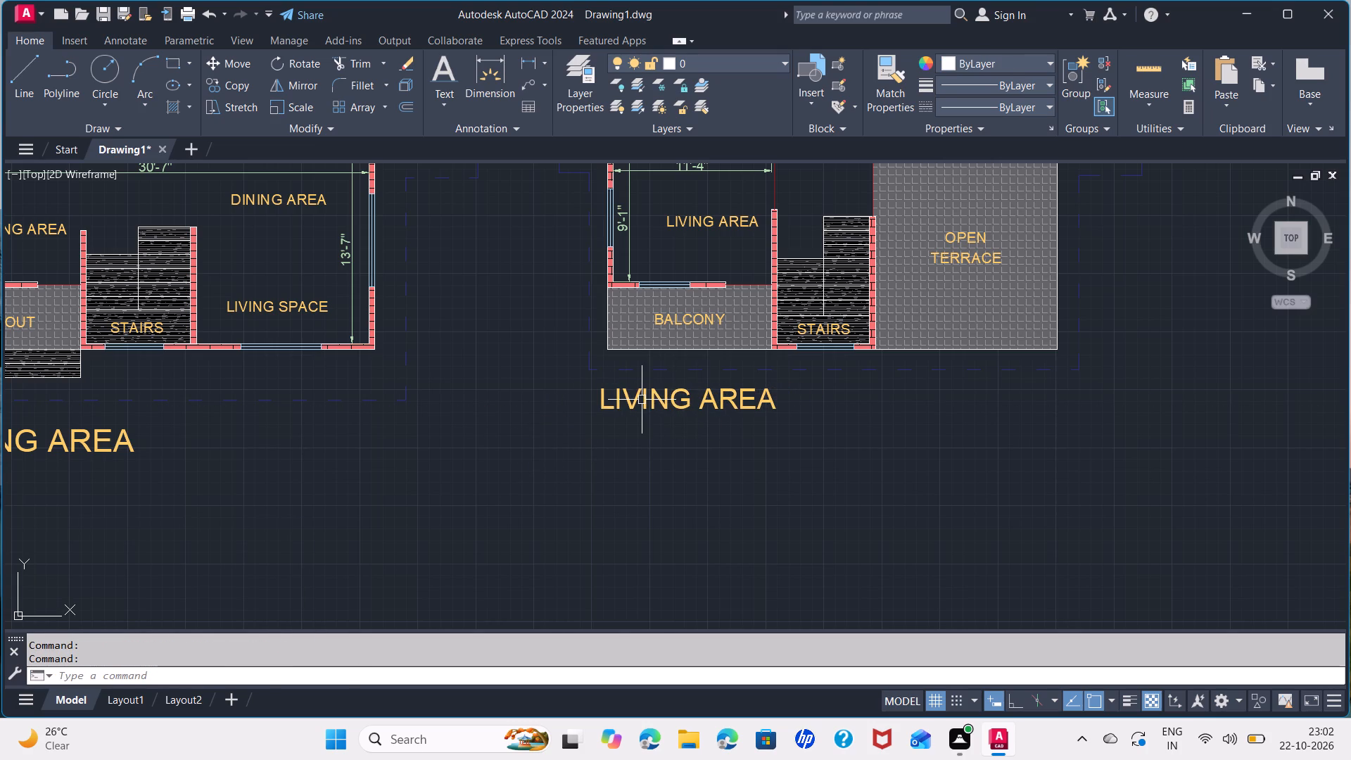
Change the enlarged label below the first plan to read GROUND FLOOR.
middle_drag(459, 470, 844, 498)
click(500, 462)
drag(500, 462, 501, 469)
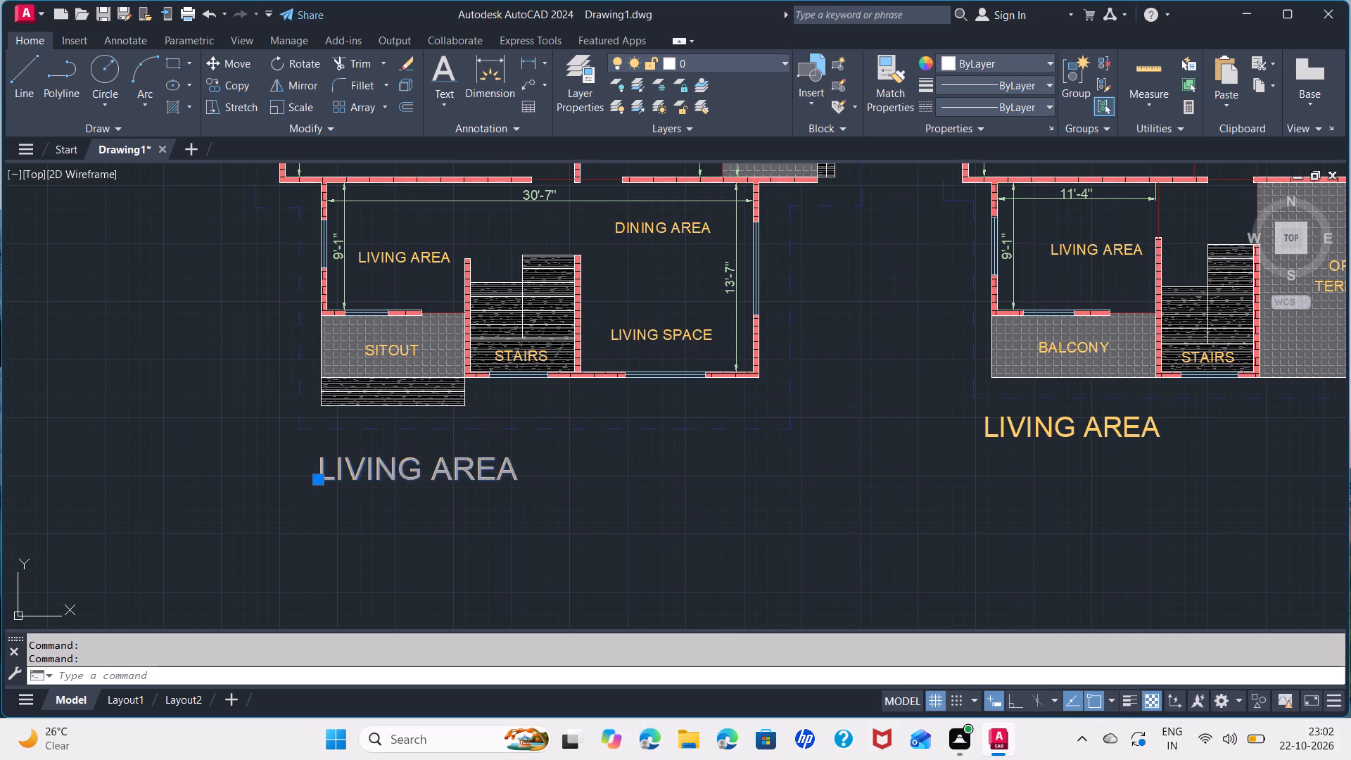
key(BackSpace)
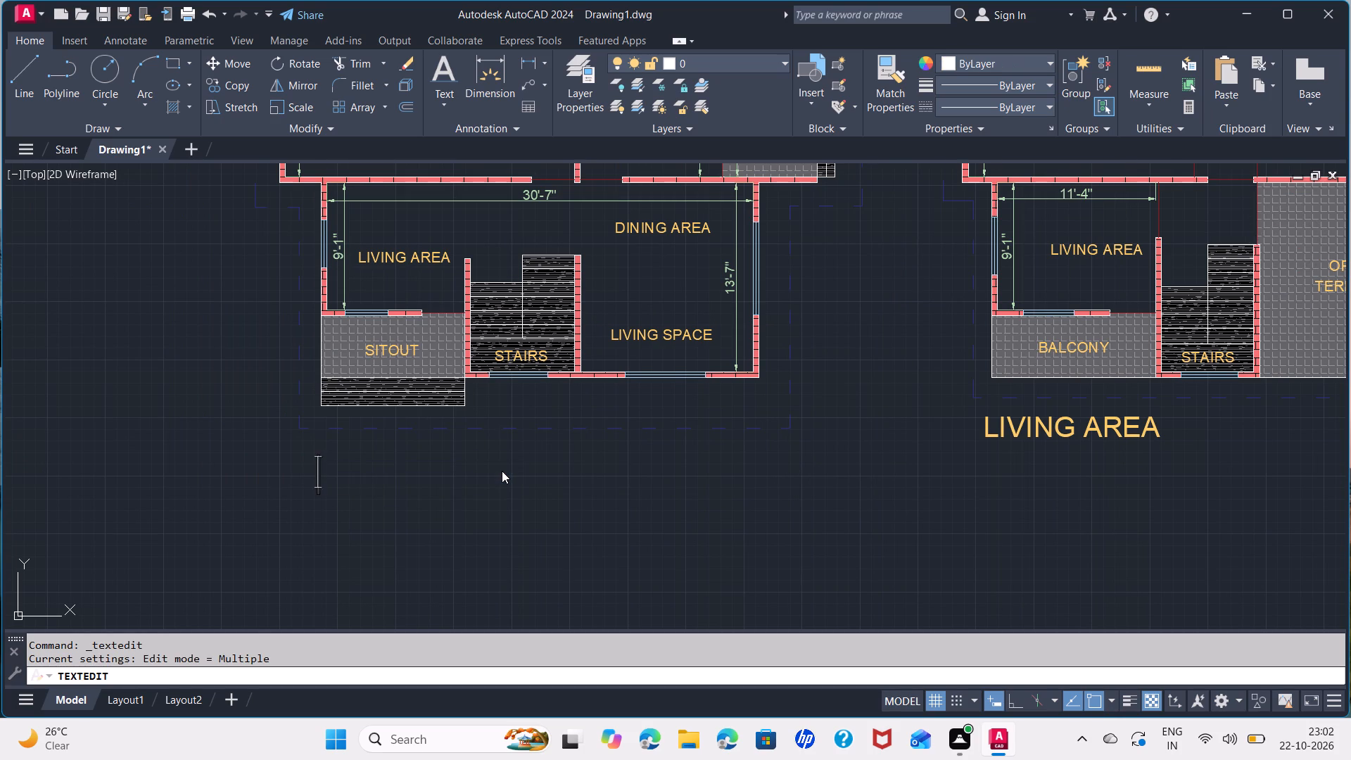
text(GROUND FLOO)
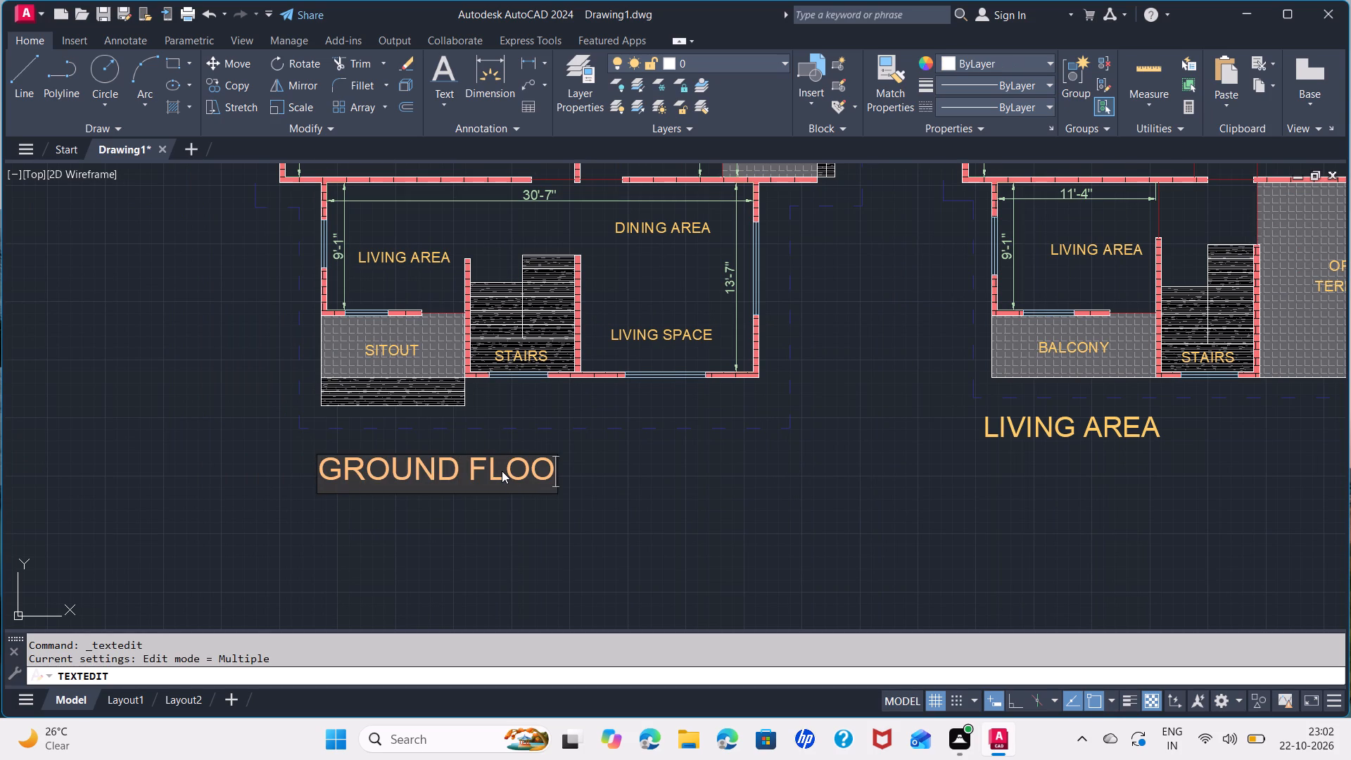
key(r)
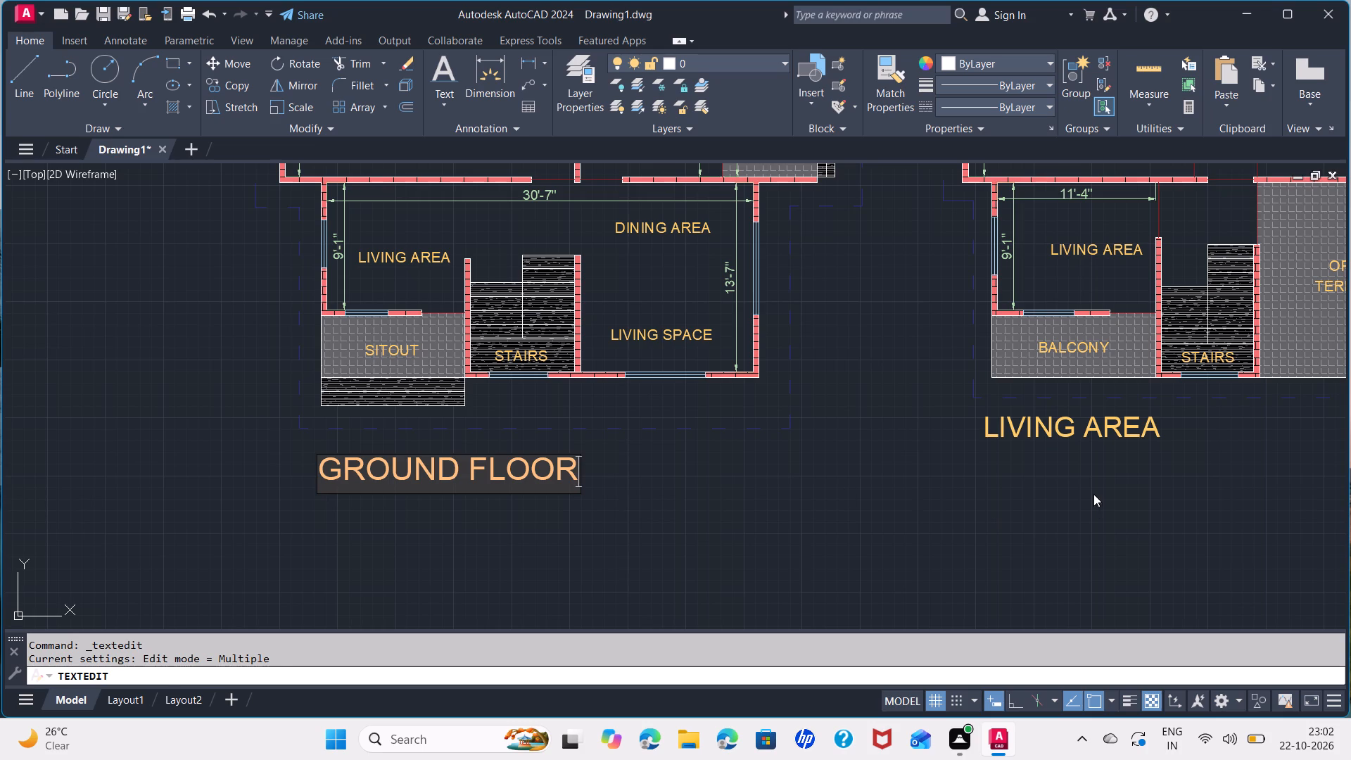
Change the enlarged label below the second plan to read FIRST FLOOR.
double_click(1133, 436)
double_click(1133, 424)
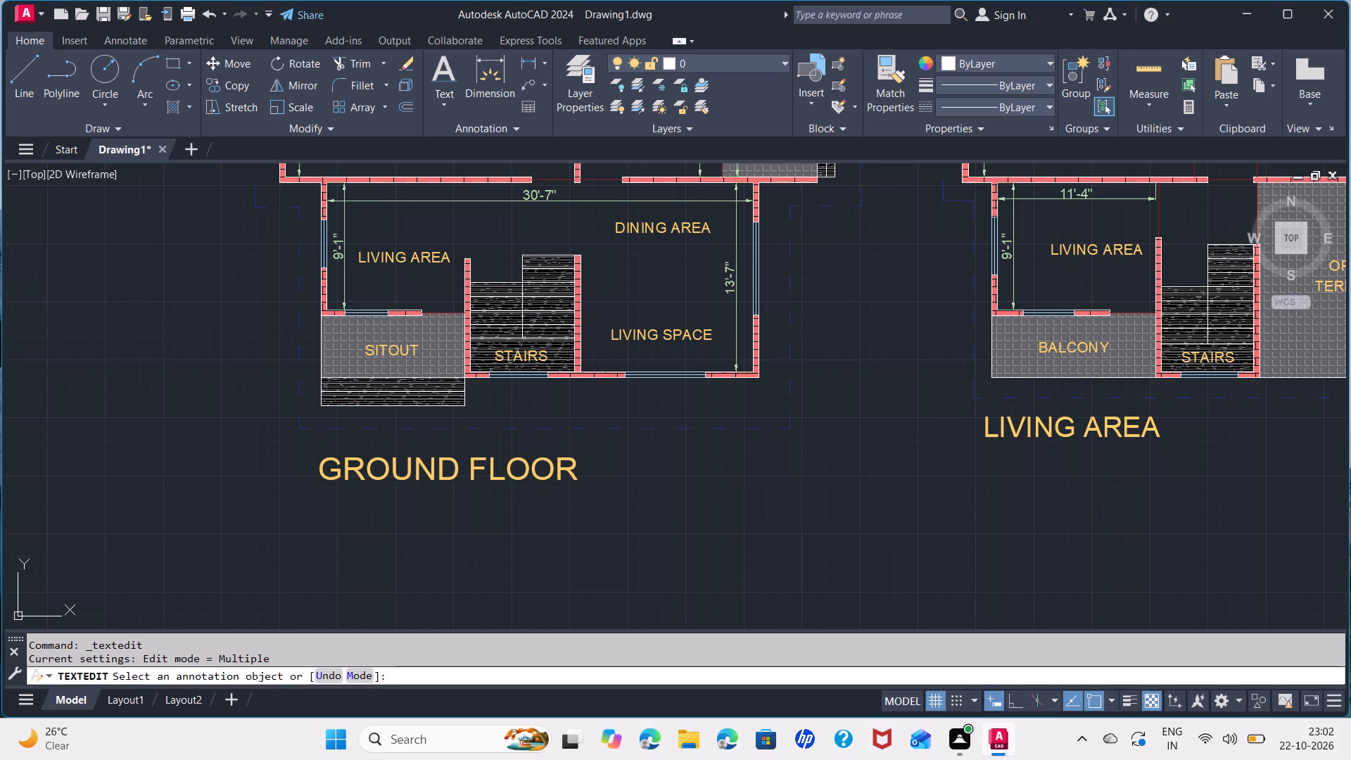
key(BackSpace)
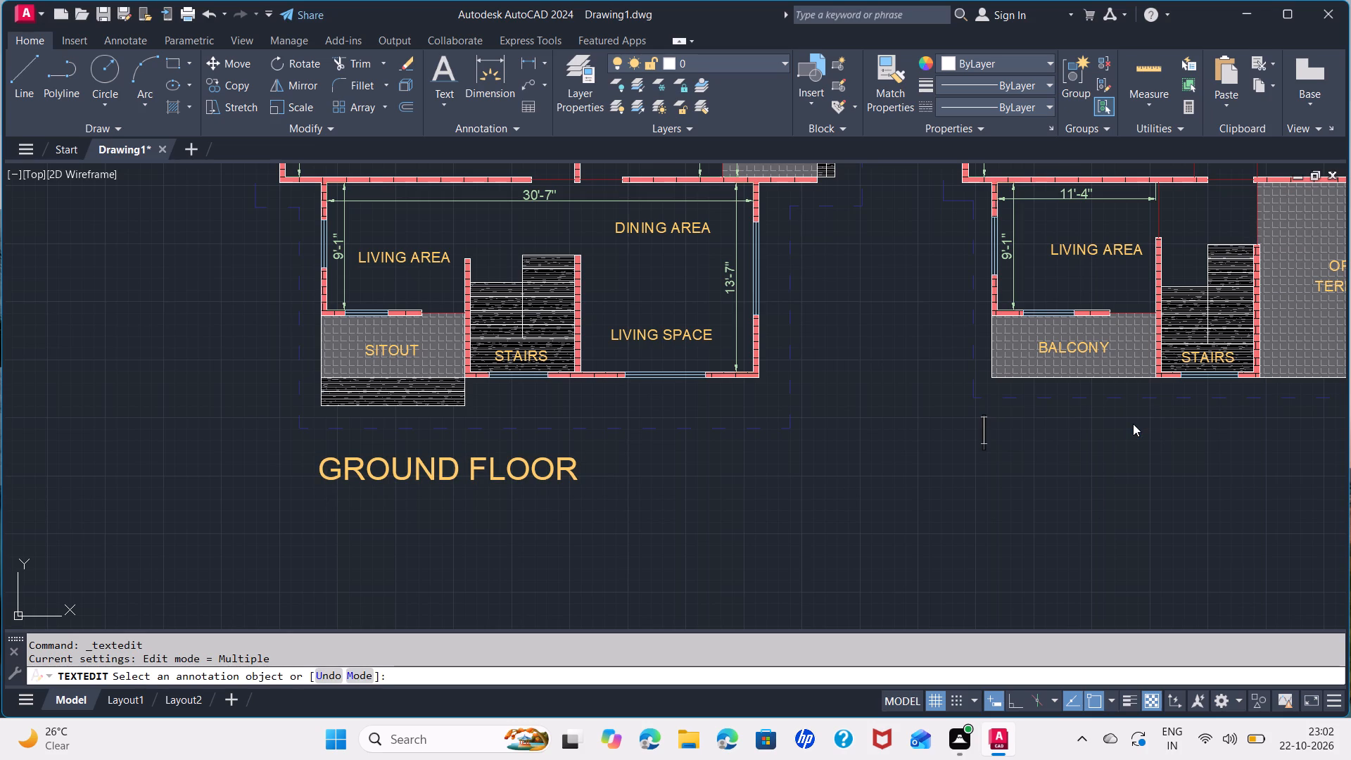
text(FIRST FLOOR)
click(1350, 575)
scroll(1167, 496, down, 2)
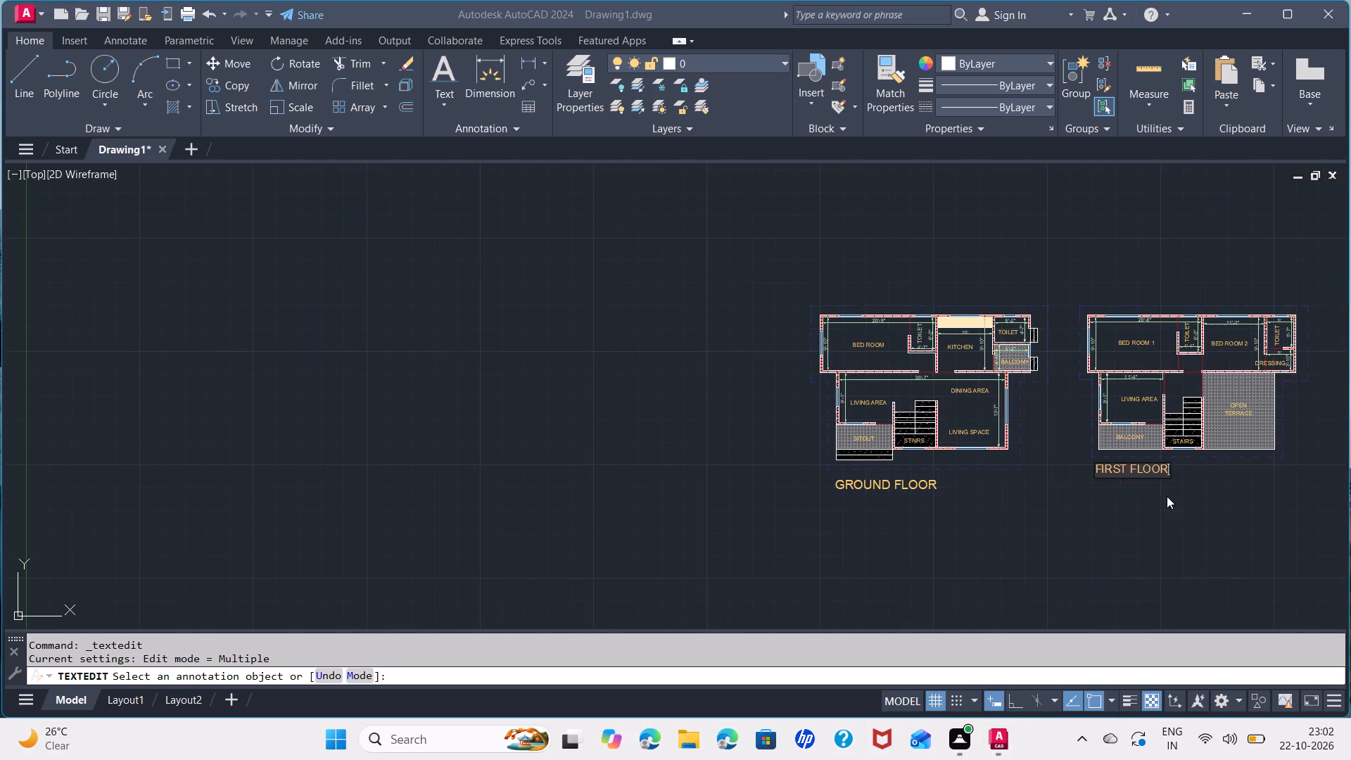
middle_drag(1159, 486, 1023, 500)
click(876, 482)
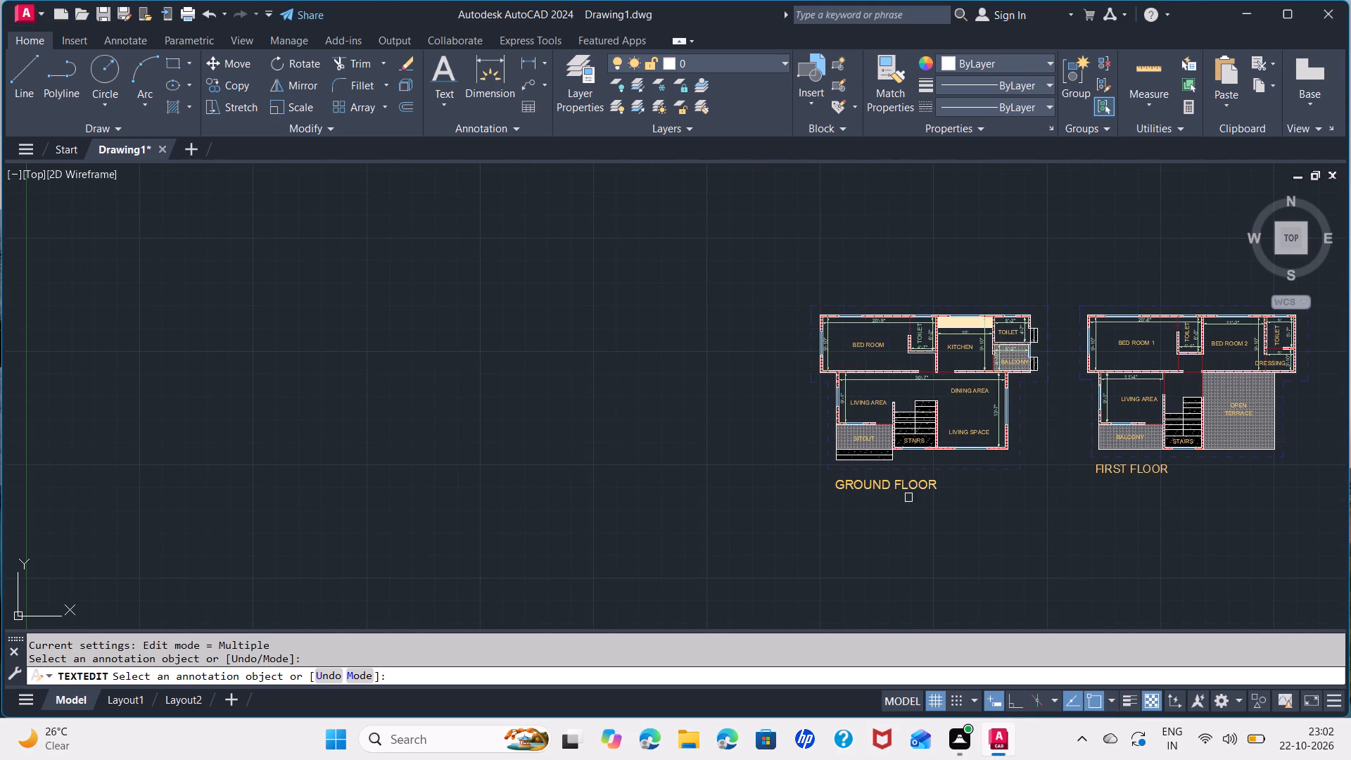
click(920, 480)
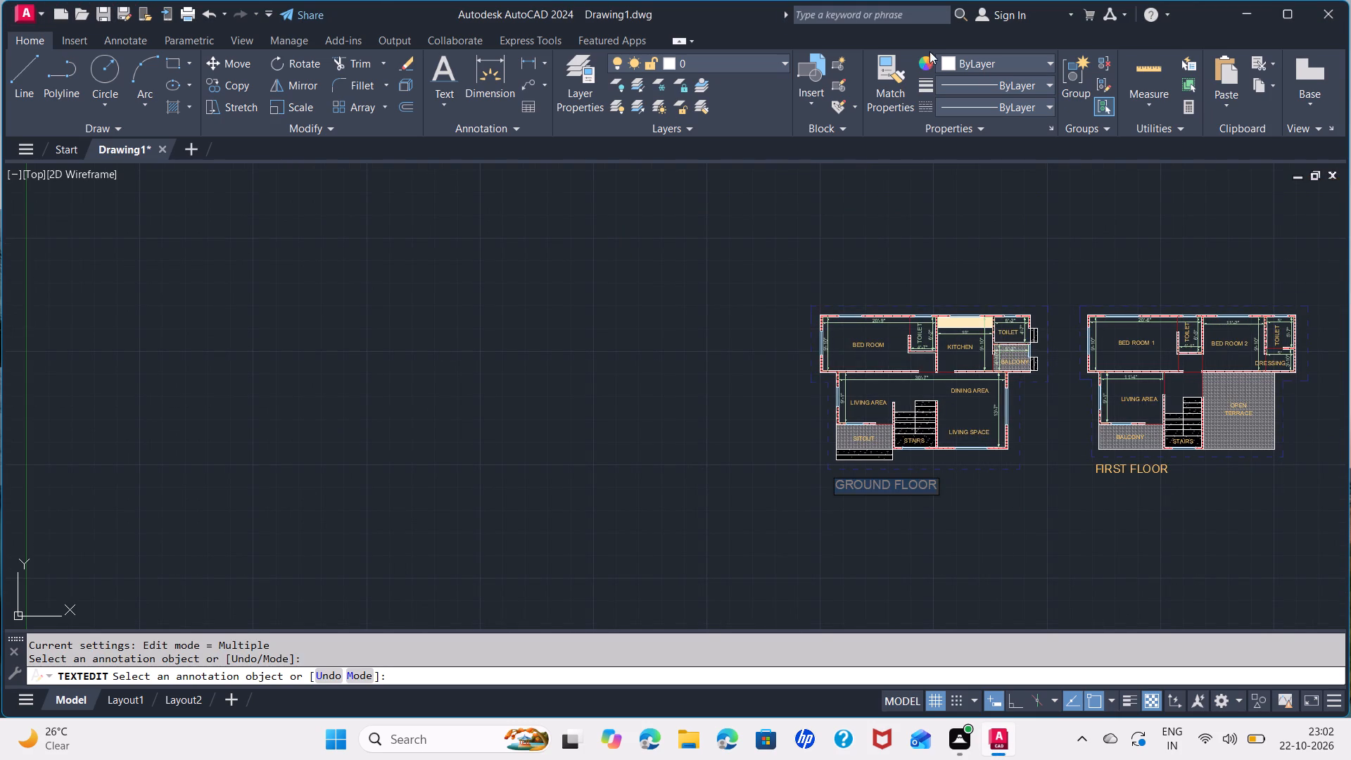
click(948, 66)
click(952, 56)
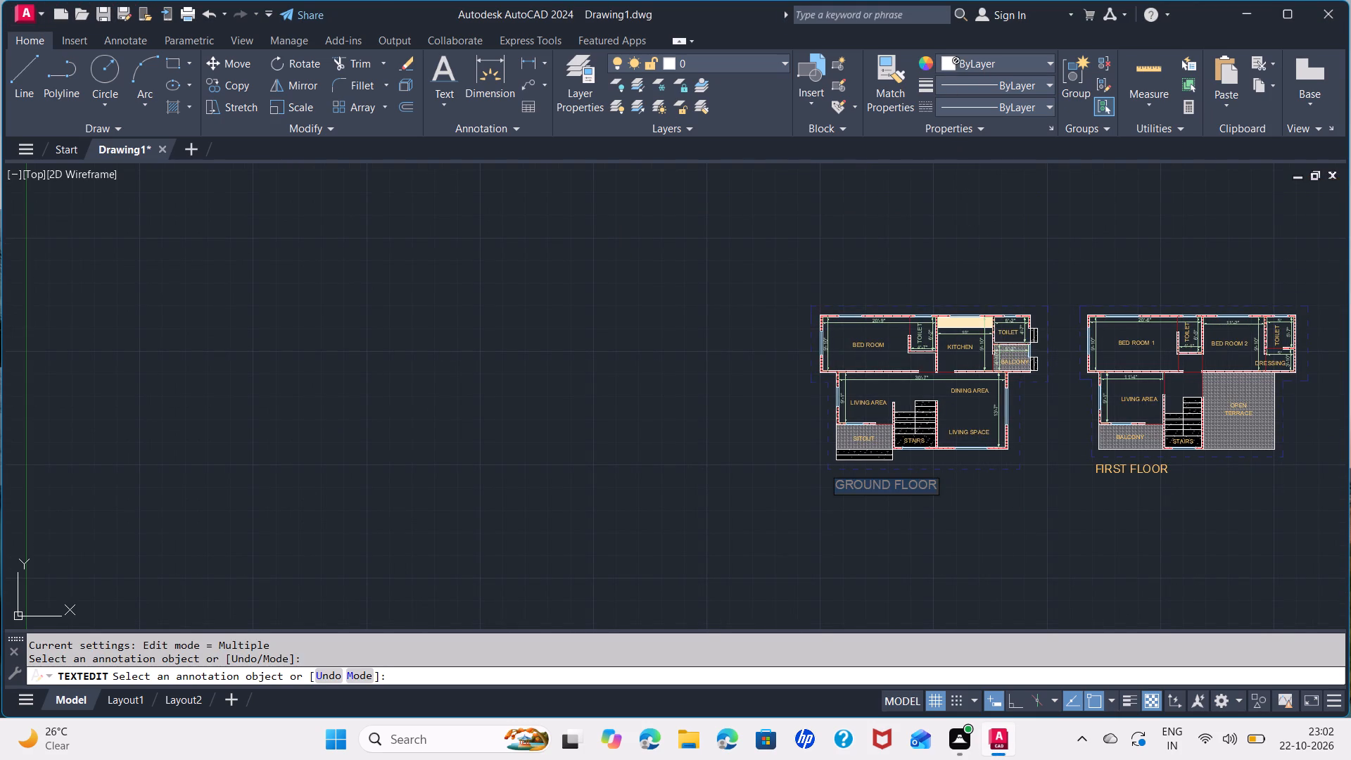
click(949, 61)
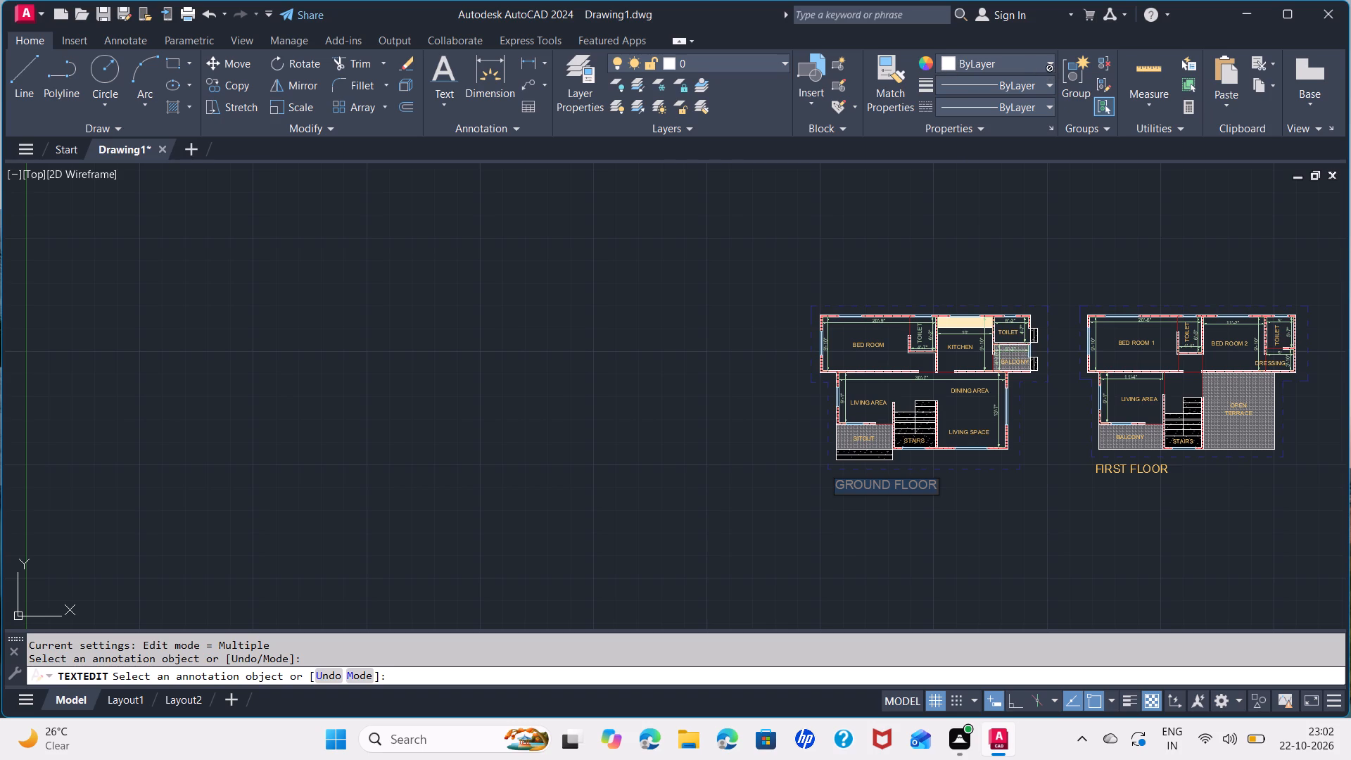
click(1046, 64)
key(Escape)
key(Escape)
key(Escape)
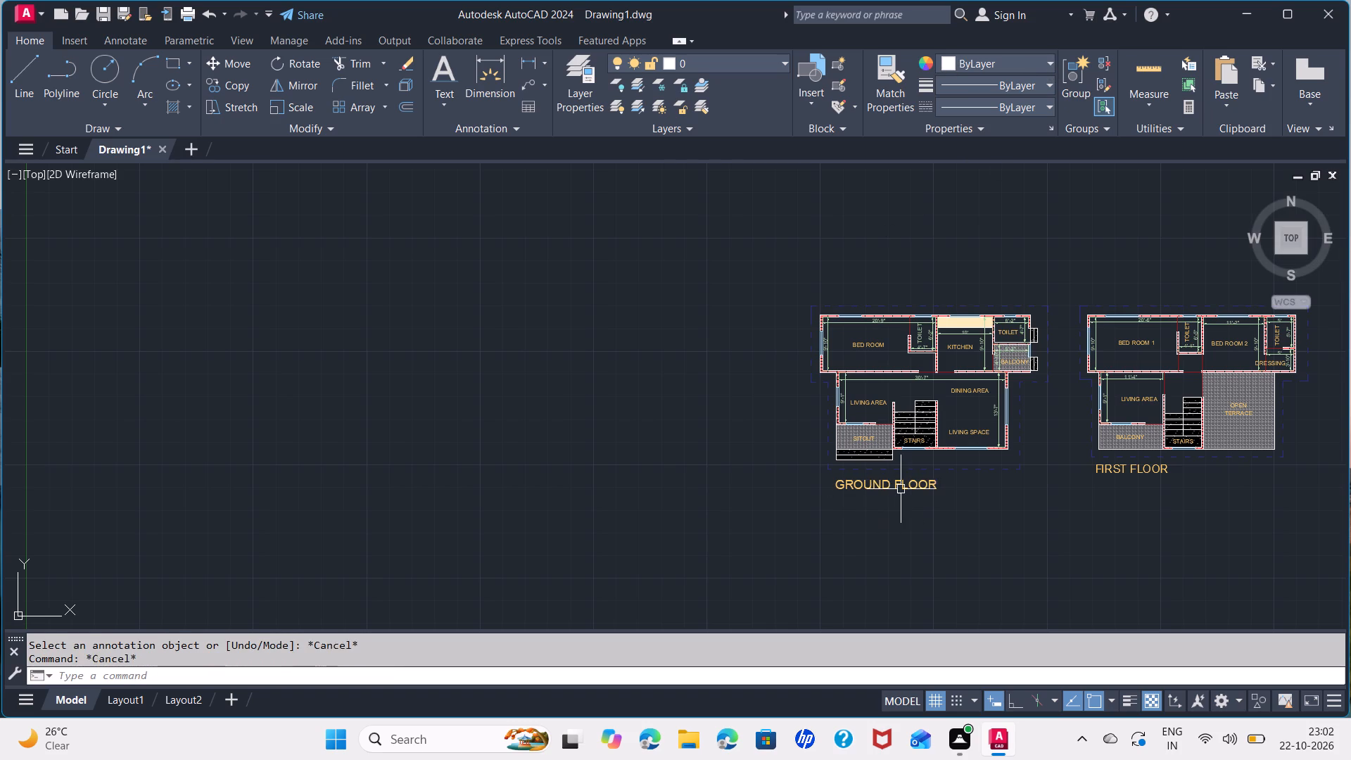
Recolour the GROUND FLOOR title to green 88,186,72 and match its properties onto the FIRST FLOOR title.
click(902, 486)
click(950, 58)
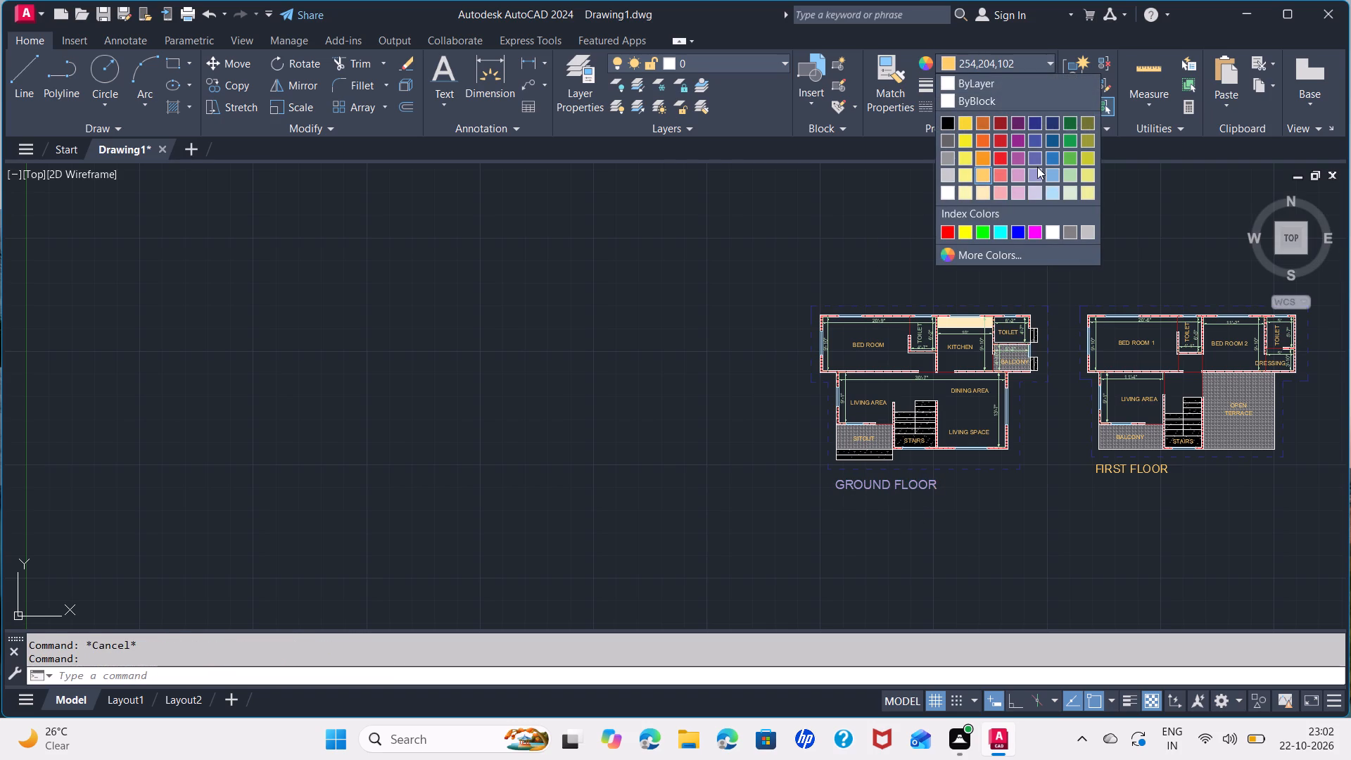
click(1068, 159)
click(889, 59)
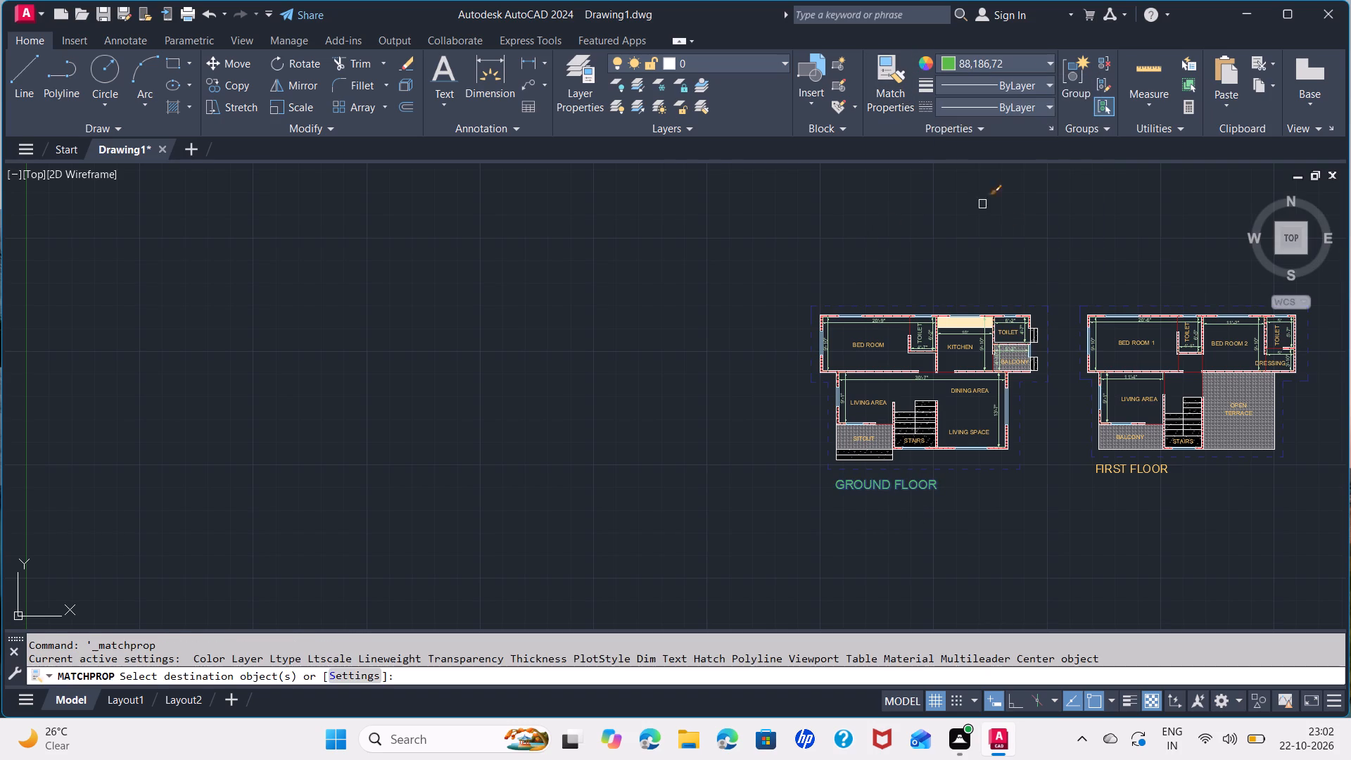
click(1166, 468)
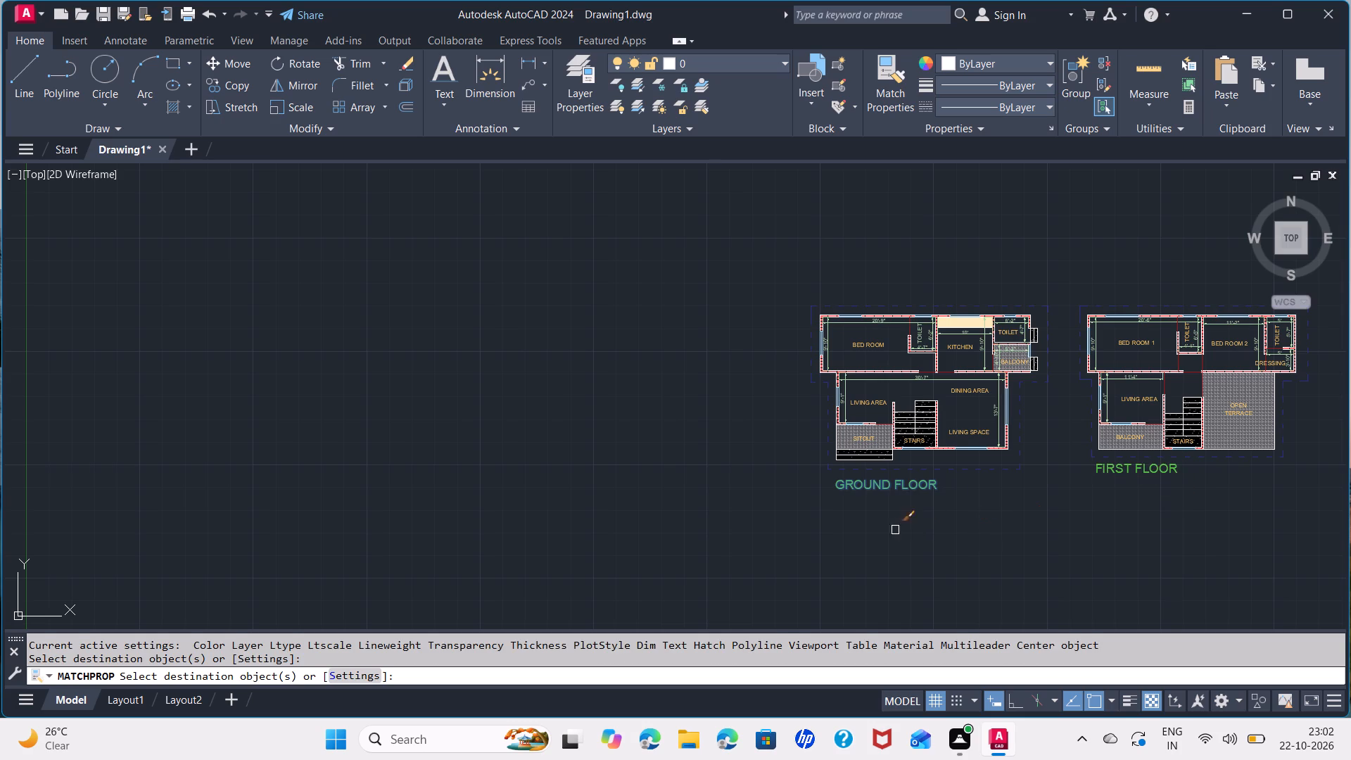
key(Escape)
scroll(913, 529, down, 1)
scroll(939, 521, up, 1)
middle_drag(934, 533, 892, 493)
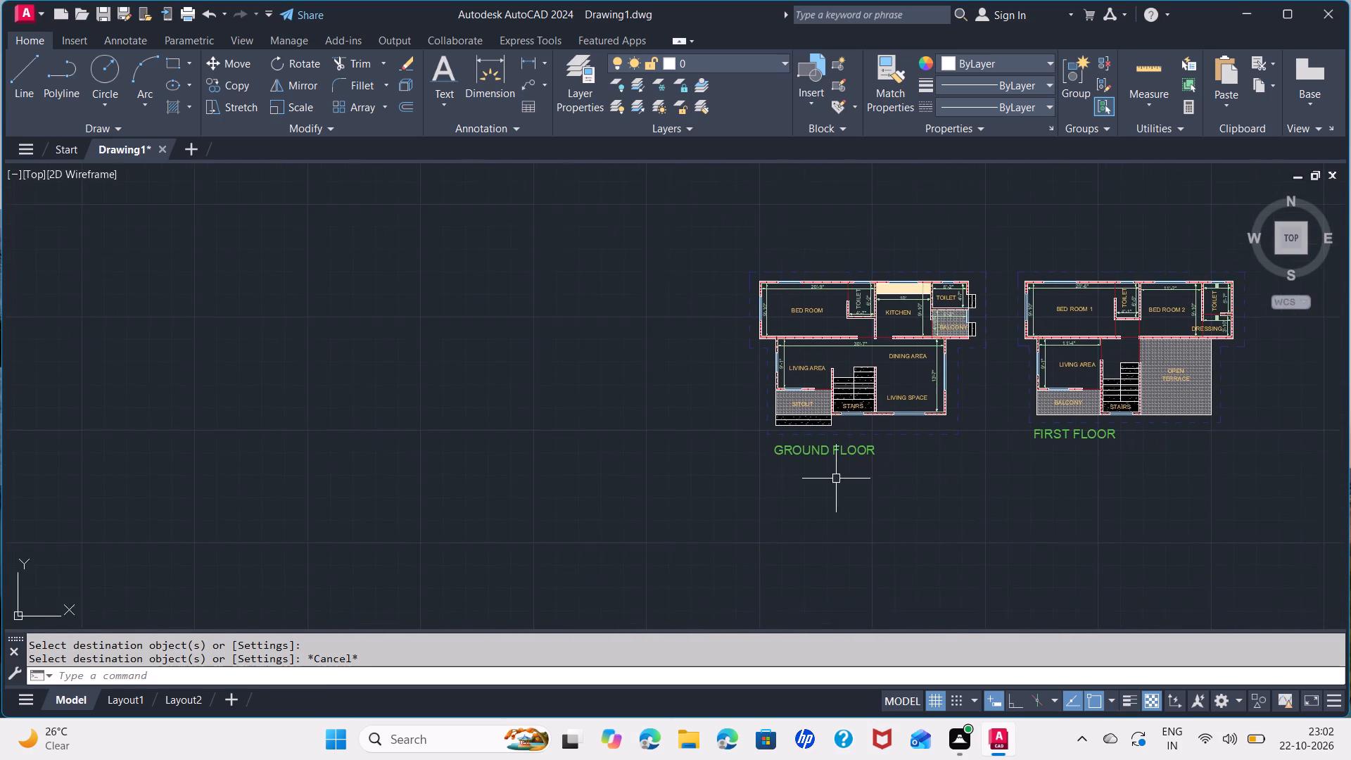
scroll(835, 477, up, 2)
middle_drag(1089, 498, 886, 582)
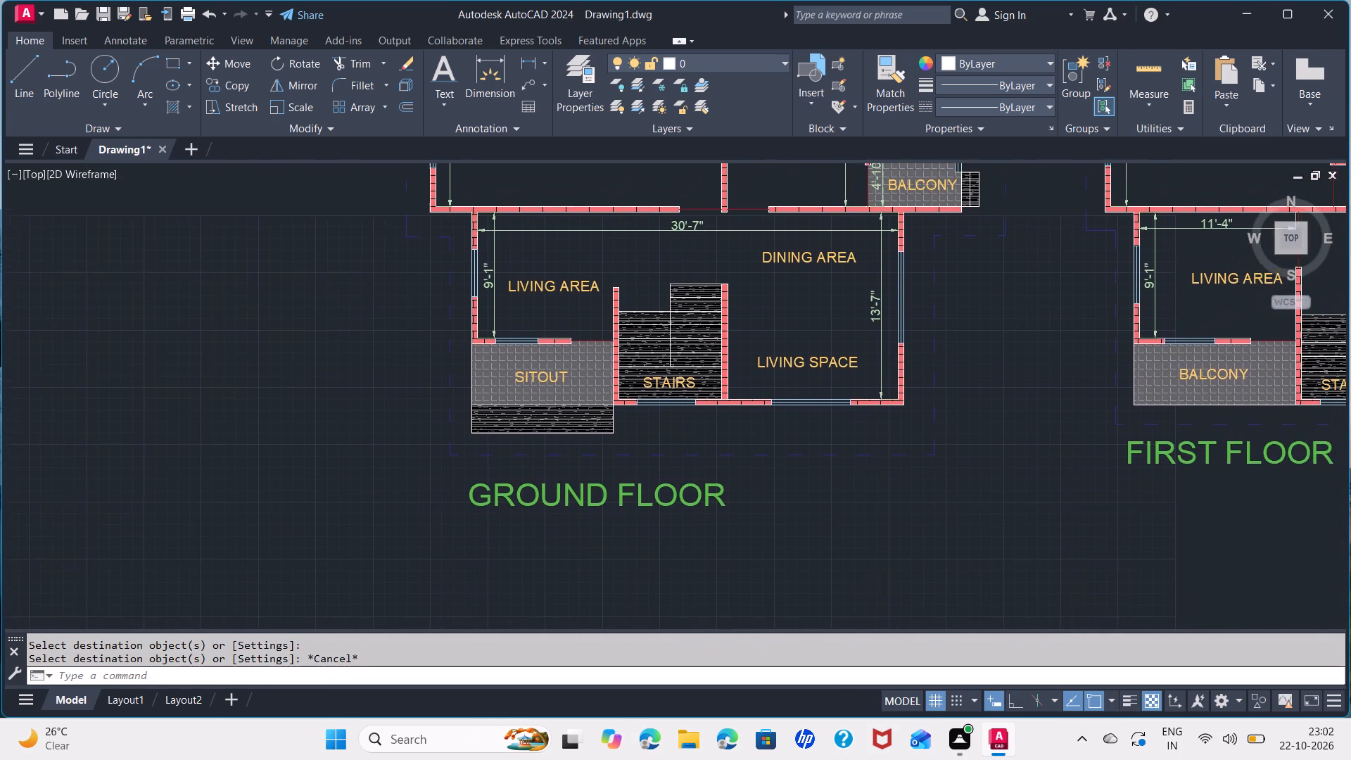
Move the dashed outline segment below the FIRST FLOOR plan about 1'-1" south, perpendicular to its original position.
scroll(1020, 498, down, 1)
middle_drag(1030, 514, 800, 520)
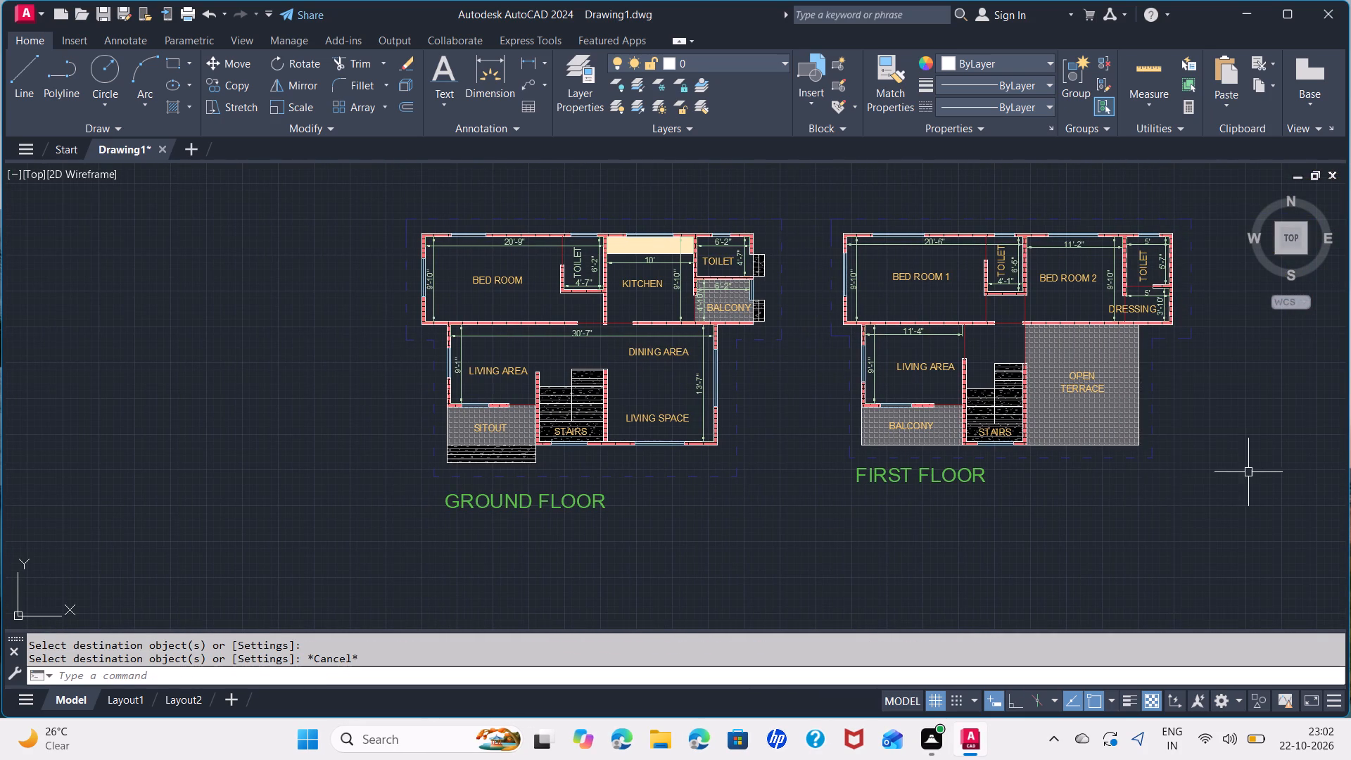
click(1131, 454)
scroll(1033, 451, up, 2)
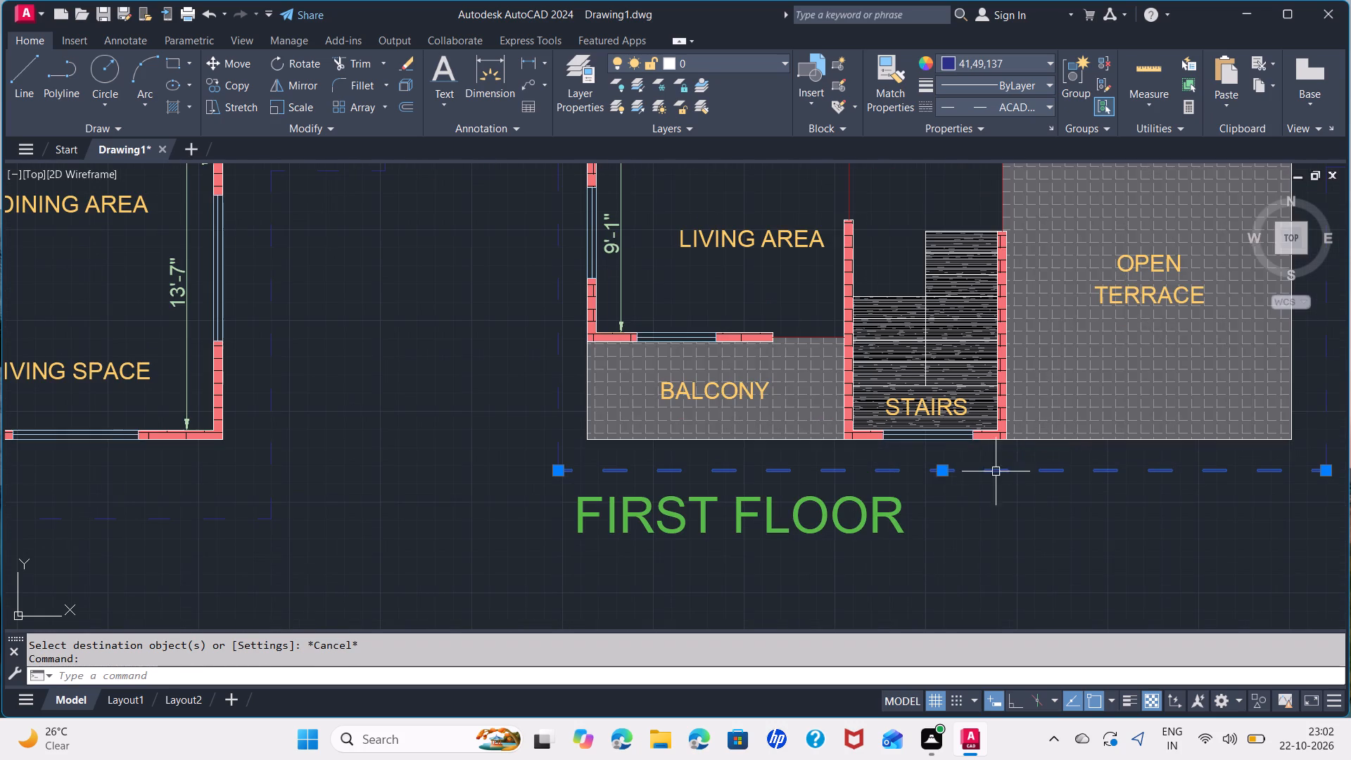
click(944, 472)
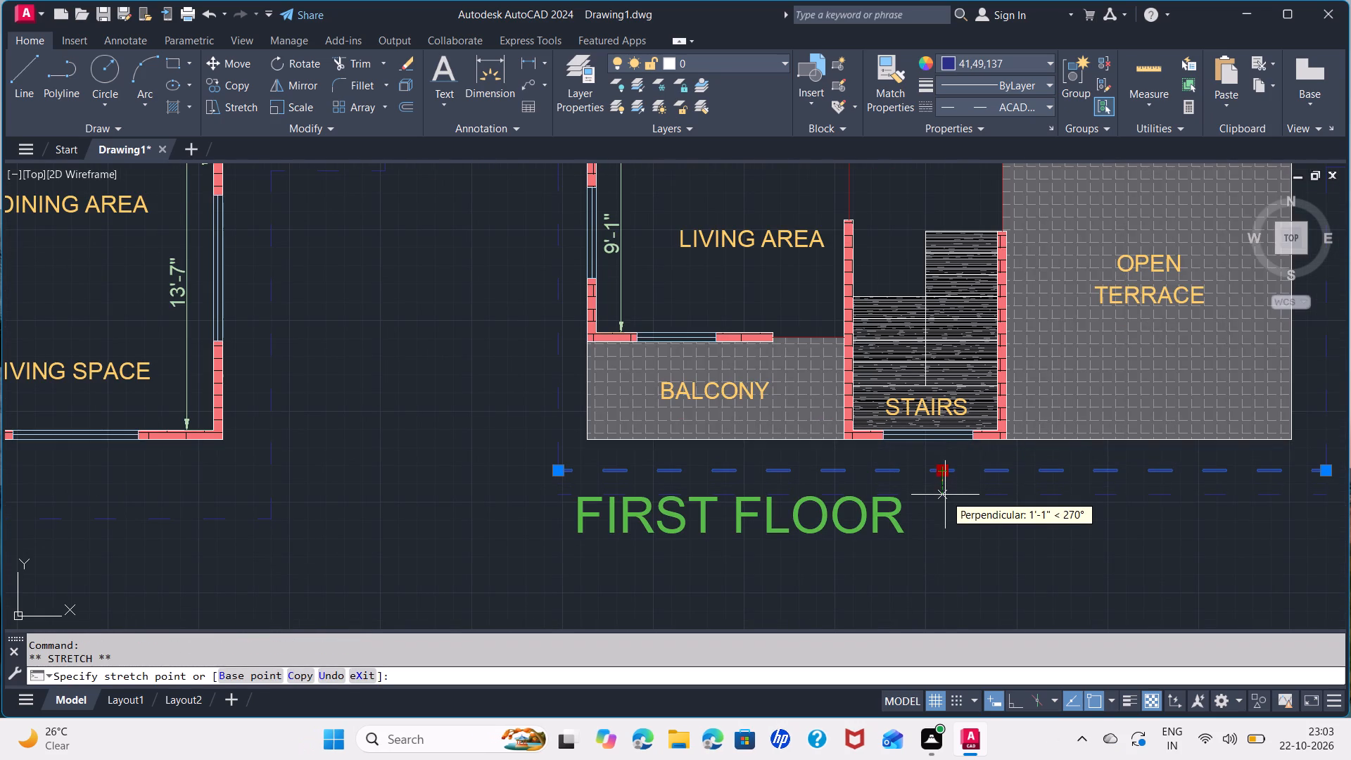
click(945, 495)
click(785, 524)
key(Escape)
click(782, 534)
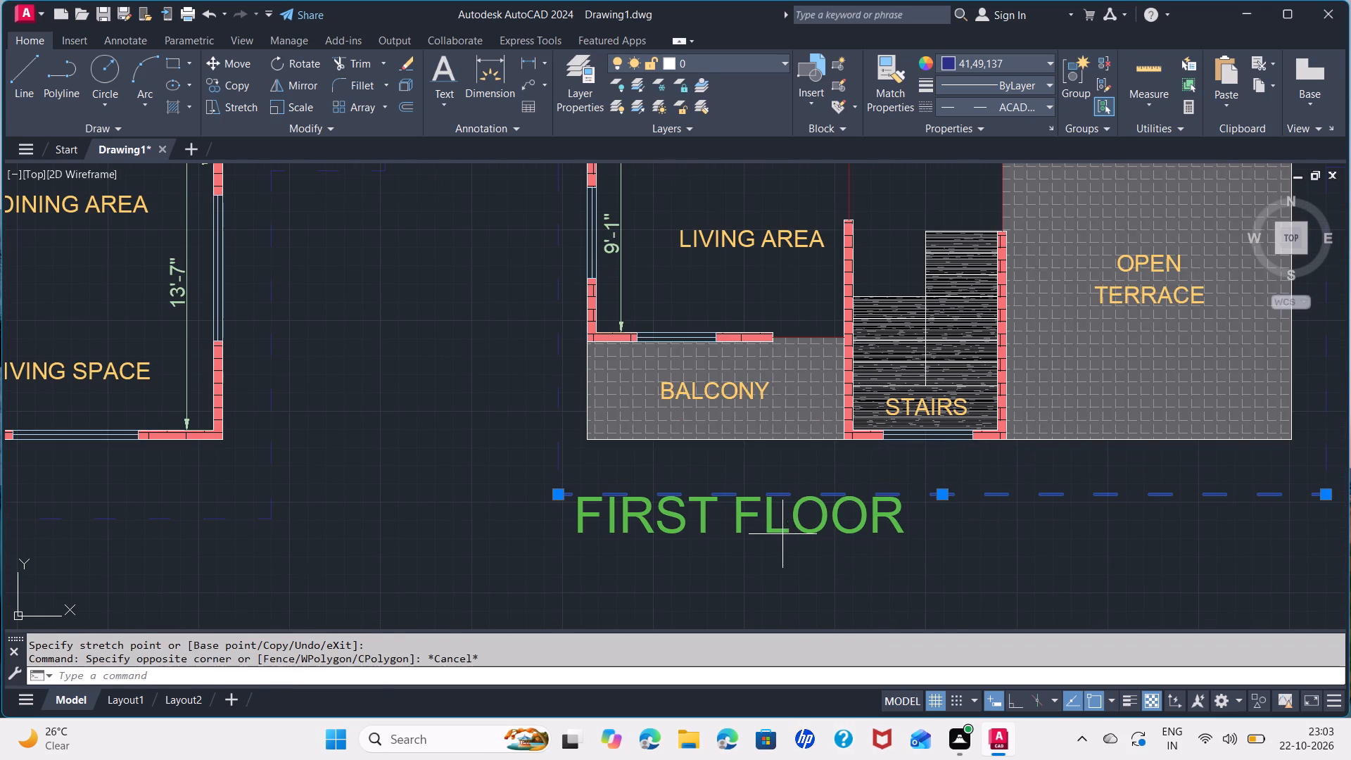
key(Escape)
key(Escape)
key(Escape)
Move the FIRST FLOOR title slightly south so it sits clear below the dashed outline.
click(781, 527)
drag(780, 527, 791, 545)
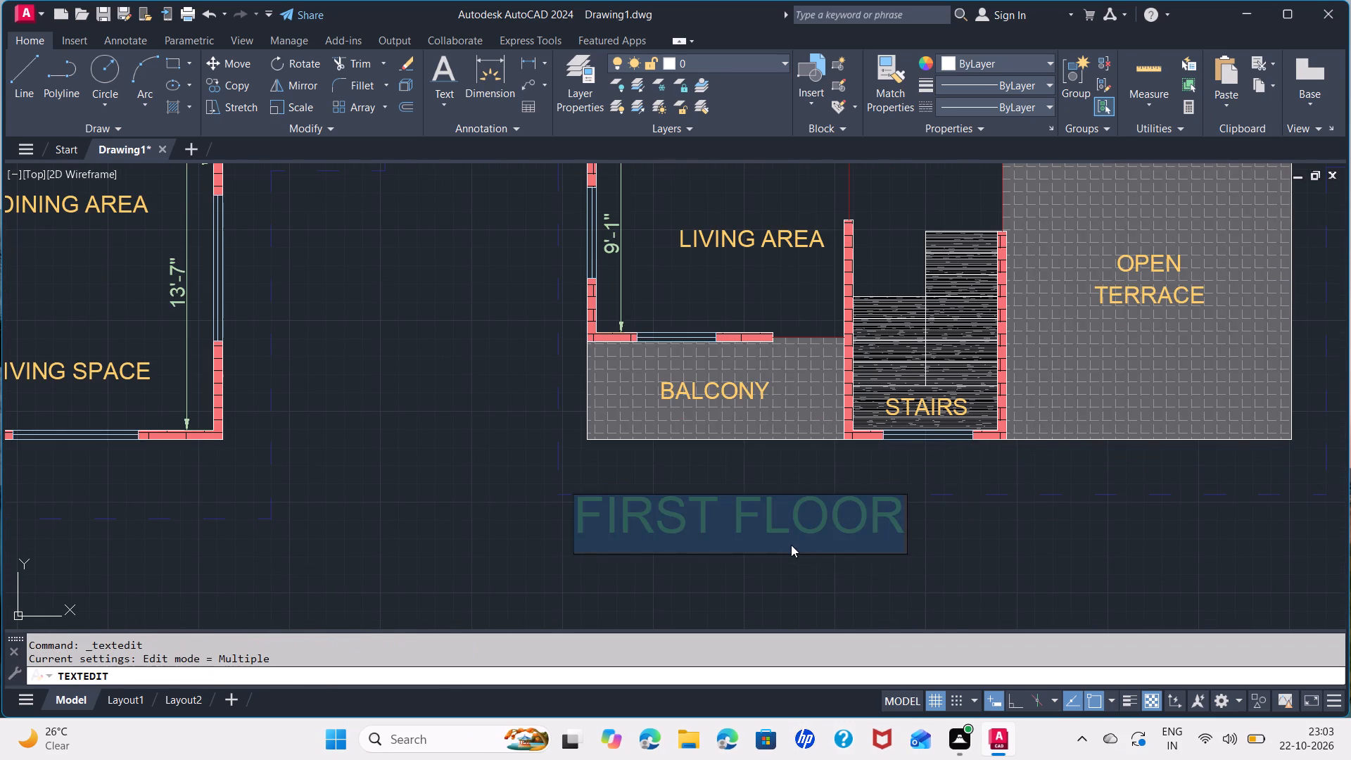
drag(791, 545, 792, 547)
key(Escape)
key(Escape)
key(Escape)
click(782, 531)
drag(768, 517, 770, 549)
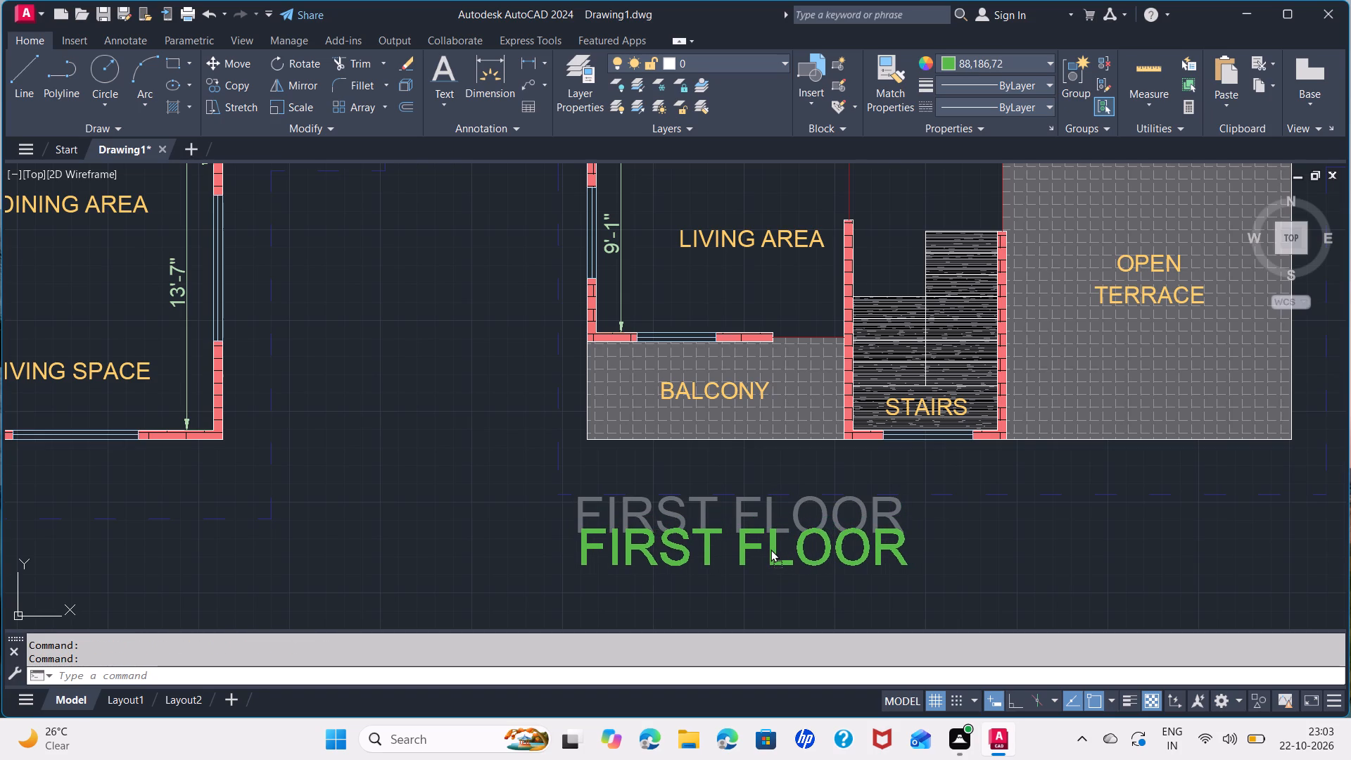
drag(770, 549, 767, 549)
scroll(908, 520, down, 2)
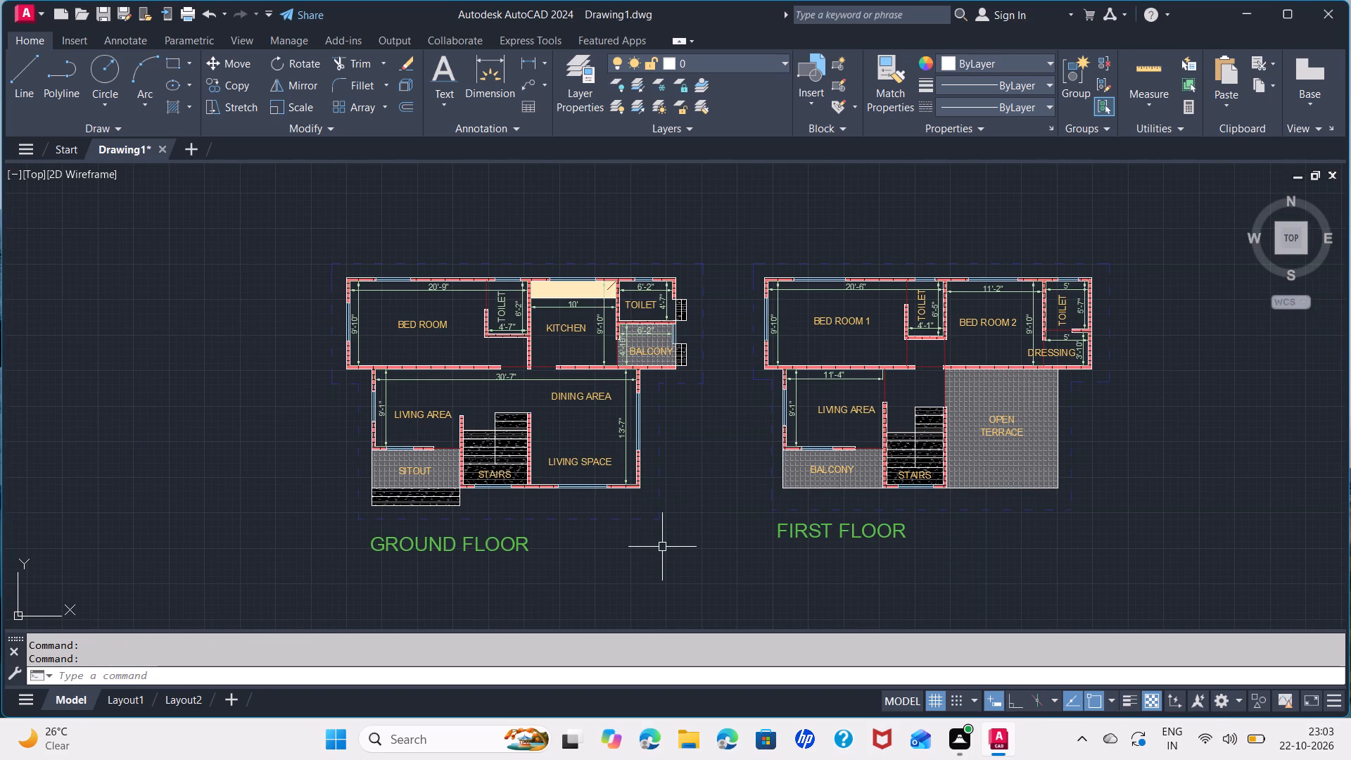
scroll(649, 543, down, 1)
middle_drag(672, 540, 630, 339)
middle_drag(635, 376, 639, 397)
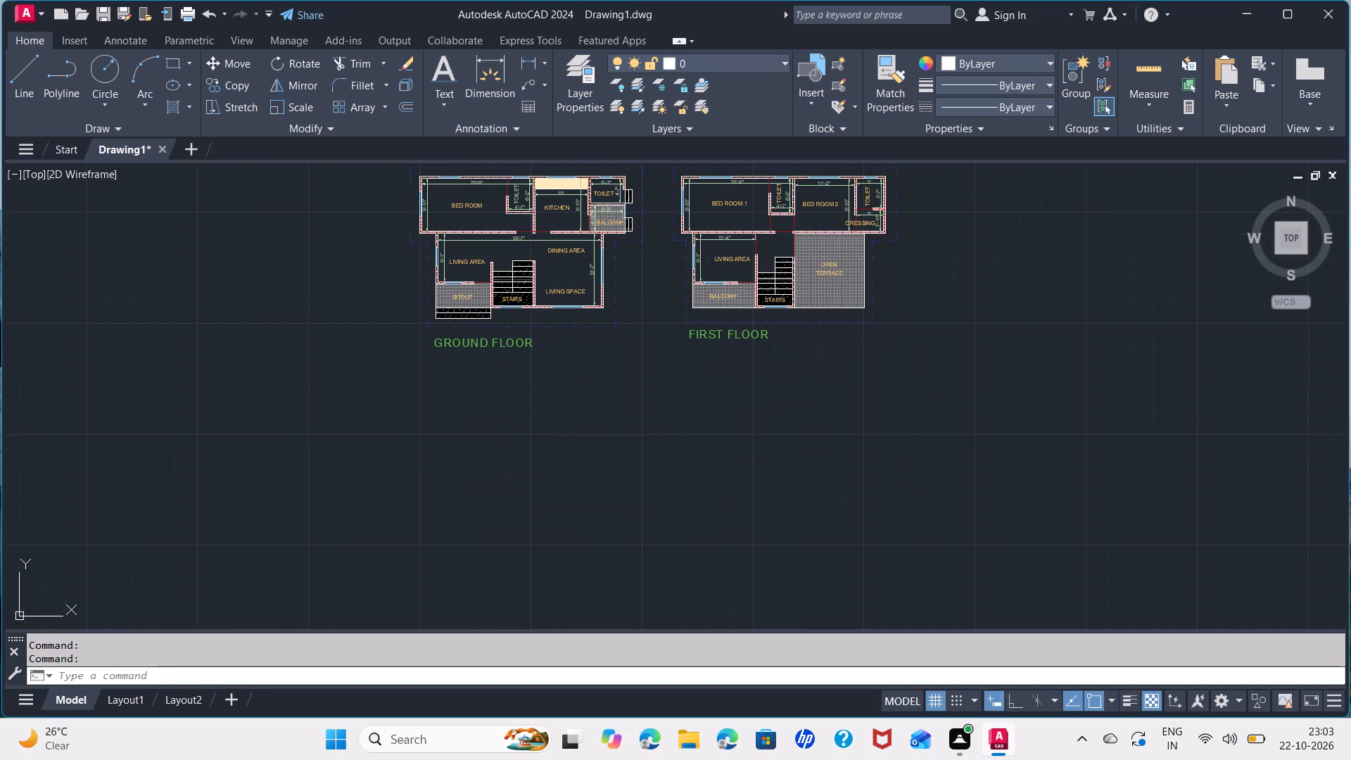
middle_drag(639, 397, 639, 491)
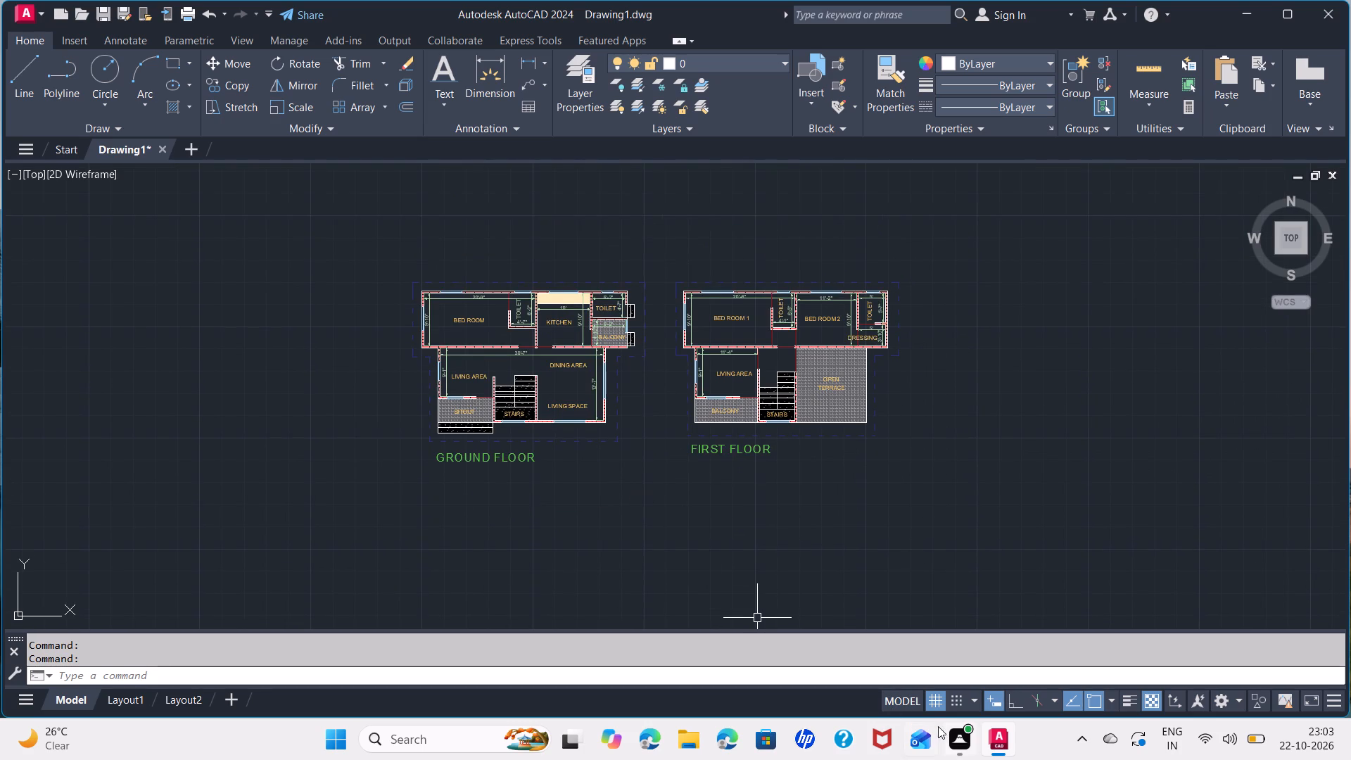
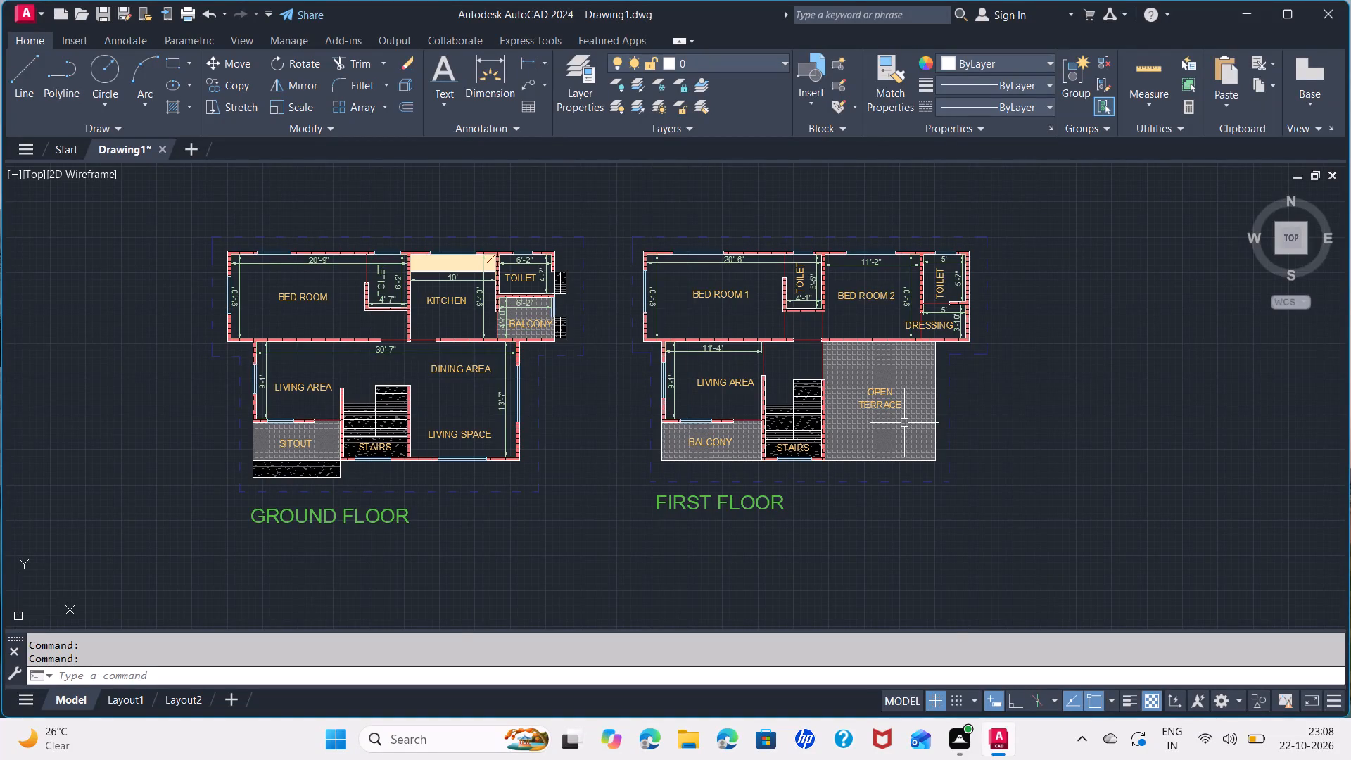
Draw a horizontal base line about 58'-2" long in the empty space below the floor plans, with Ortho on.
middle_drag(1020, 457, 1024, 382)
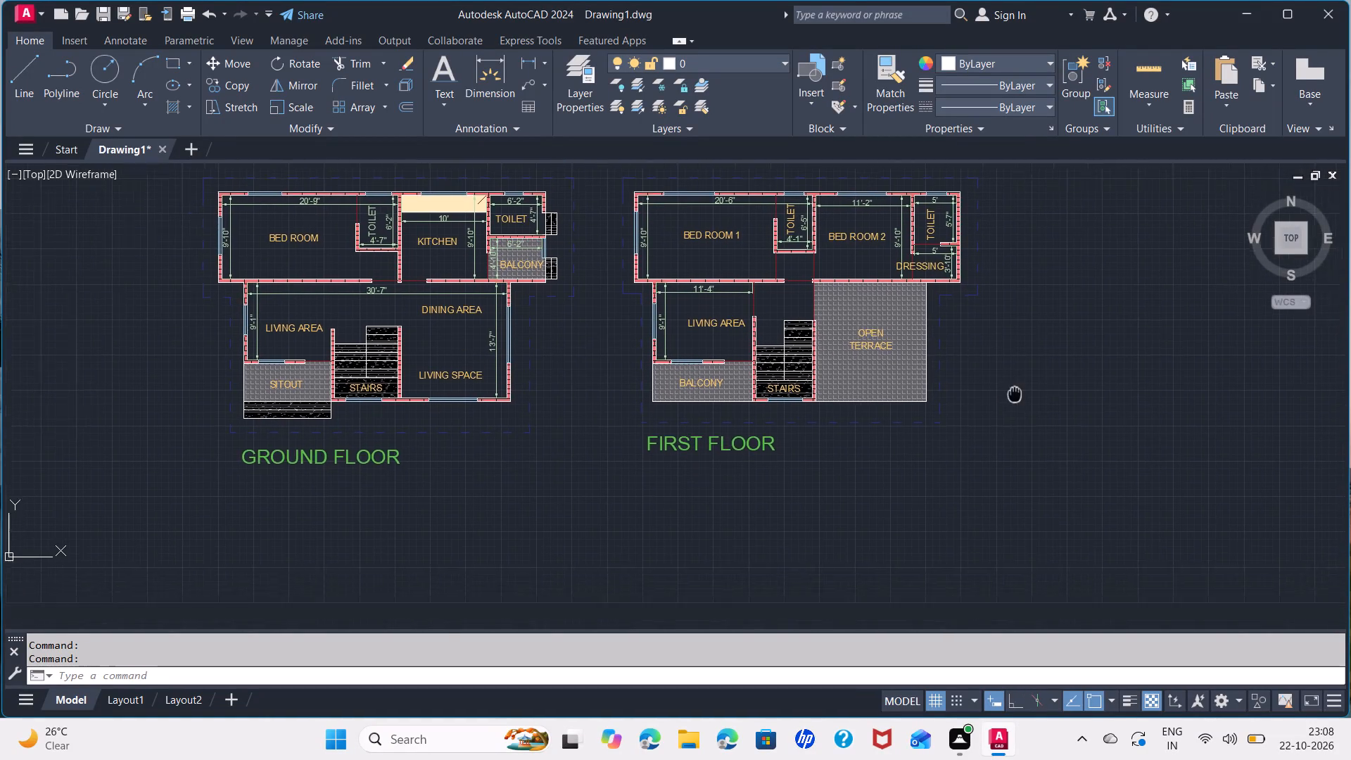
middle_drag(1024, 382, 1161, 328)
middle_drag(762, 528, 791, 313)
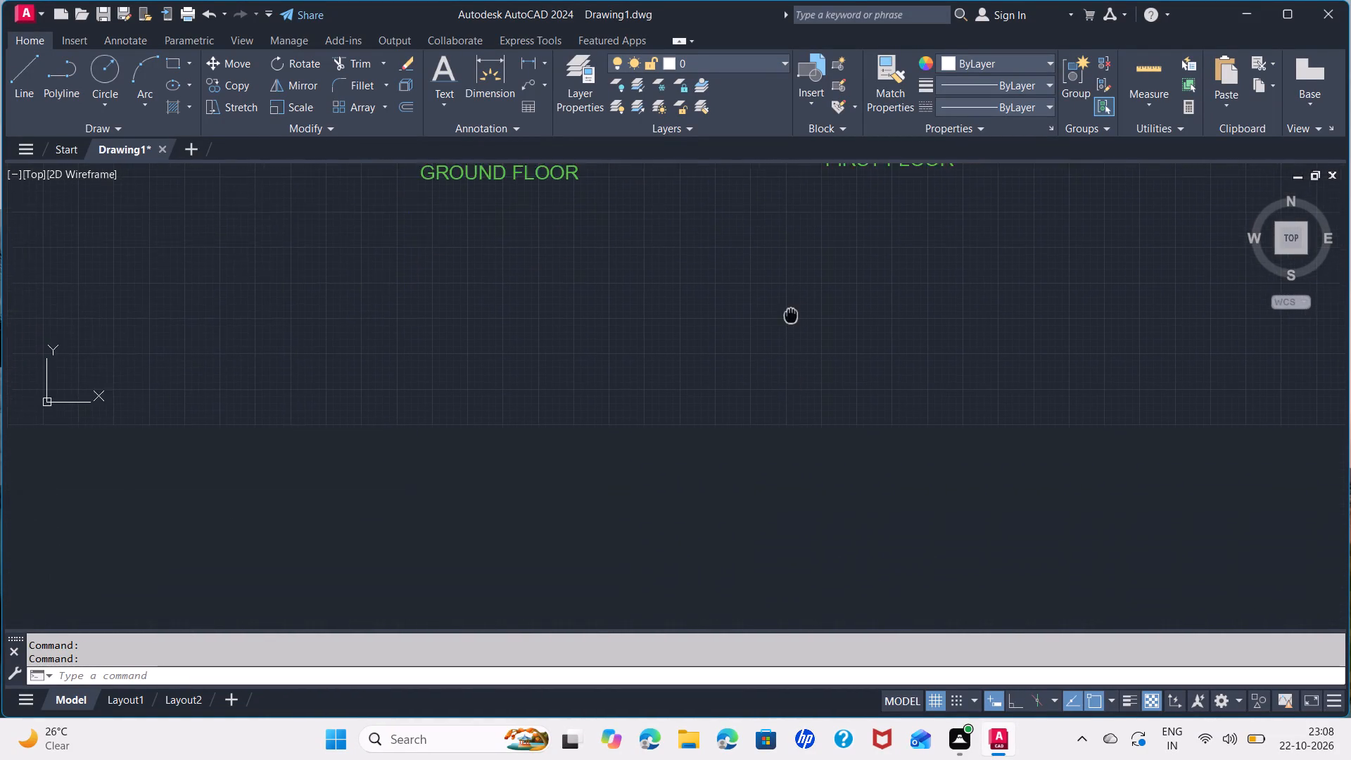
middle_drag(791, 313, 740, 294)
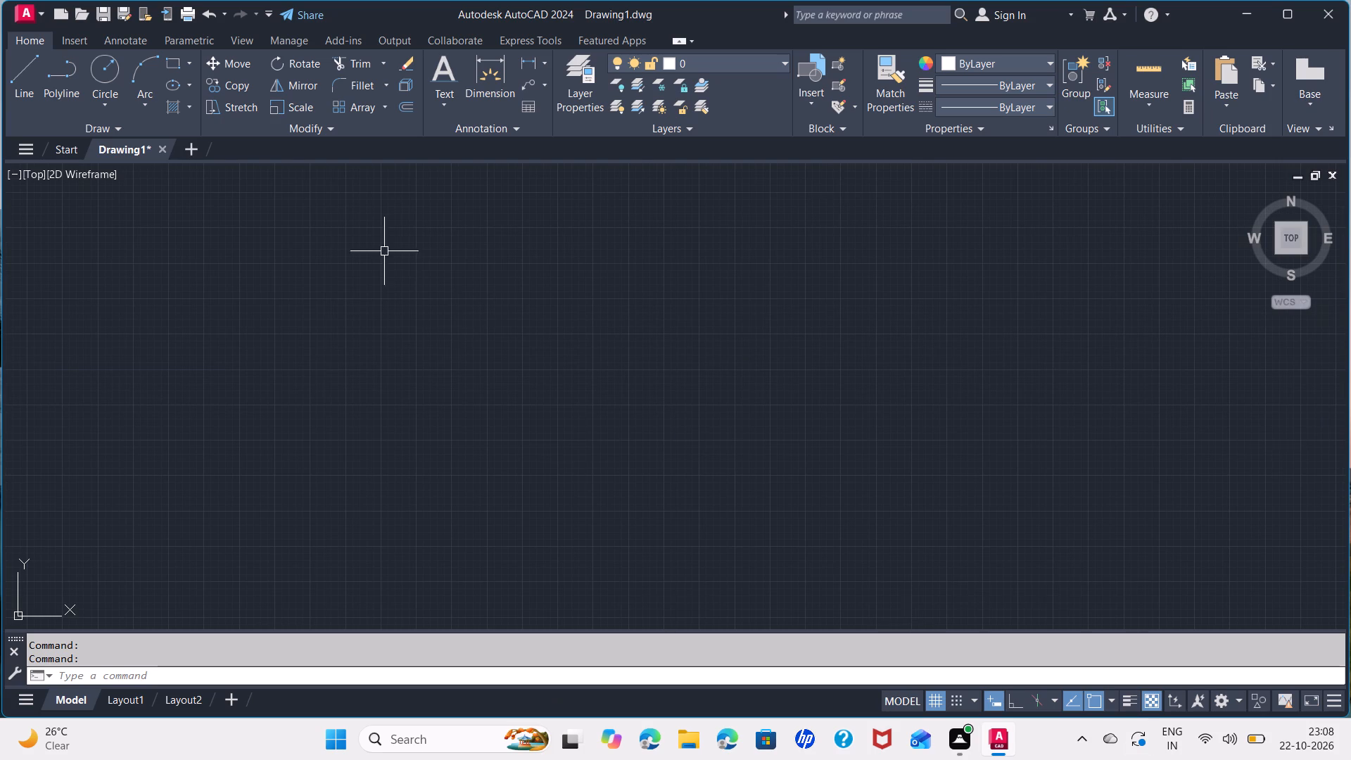
scroll(379, 229, down, 1)
middle_drag(405, 368, 374, 469)
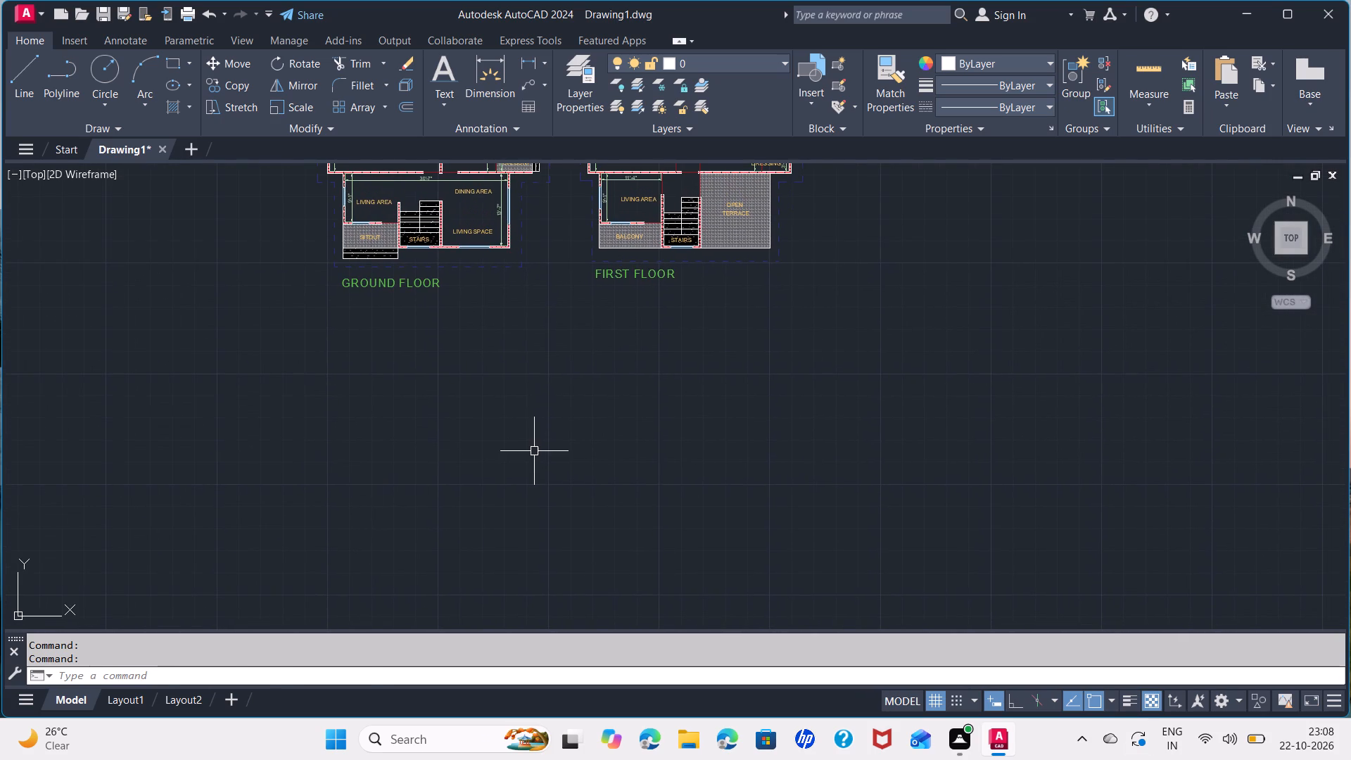
key(space)
key(Escape)
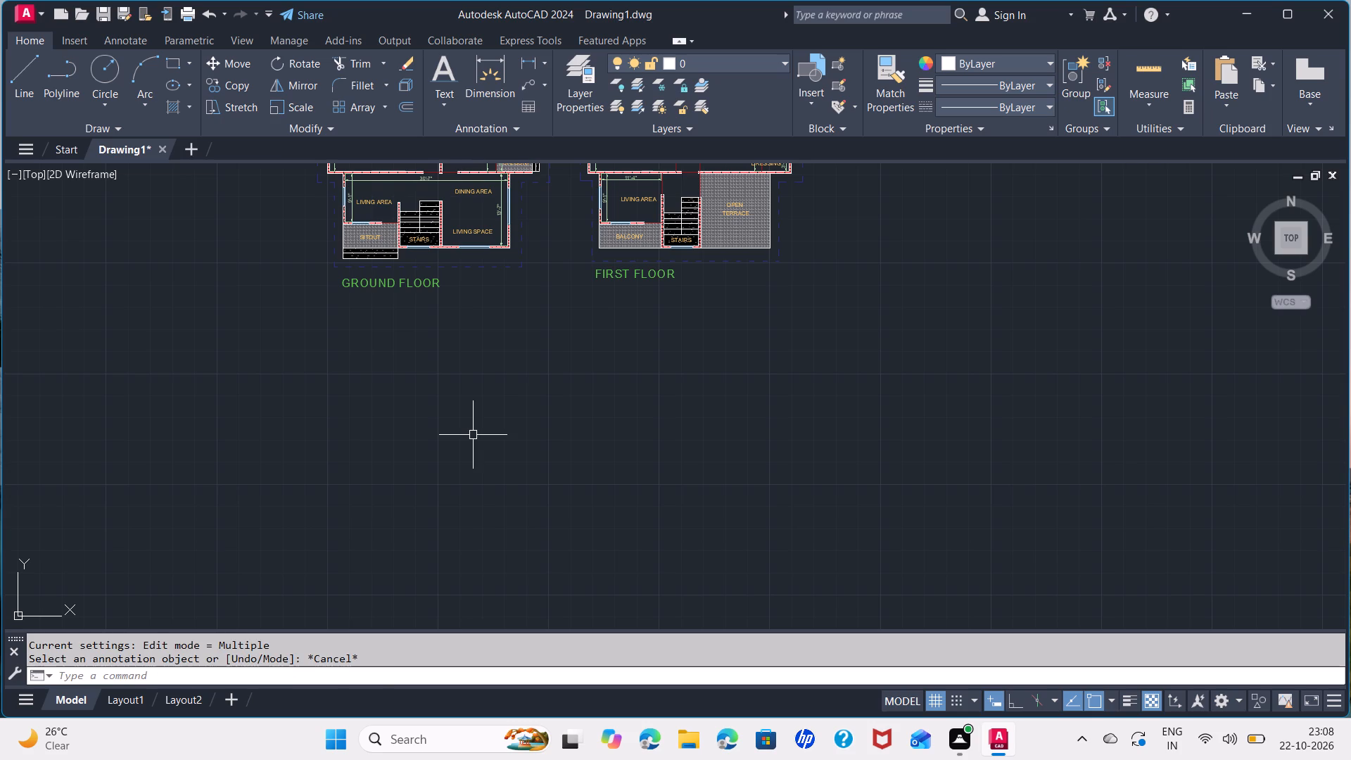
key(l)
key(Return)
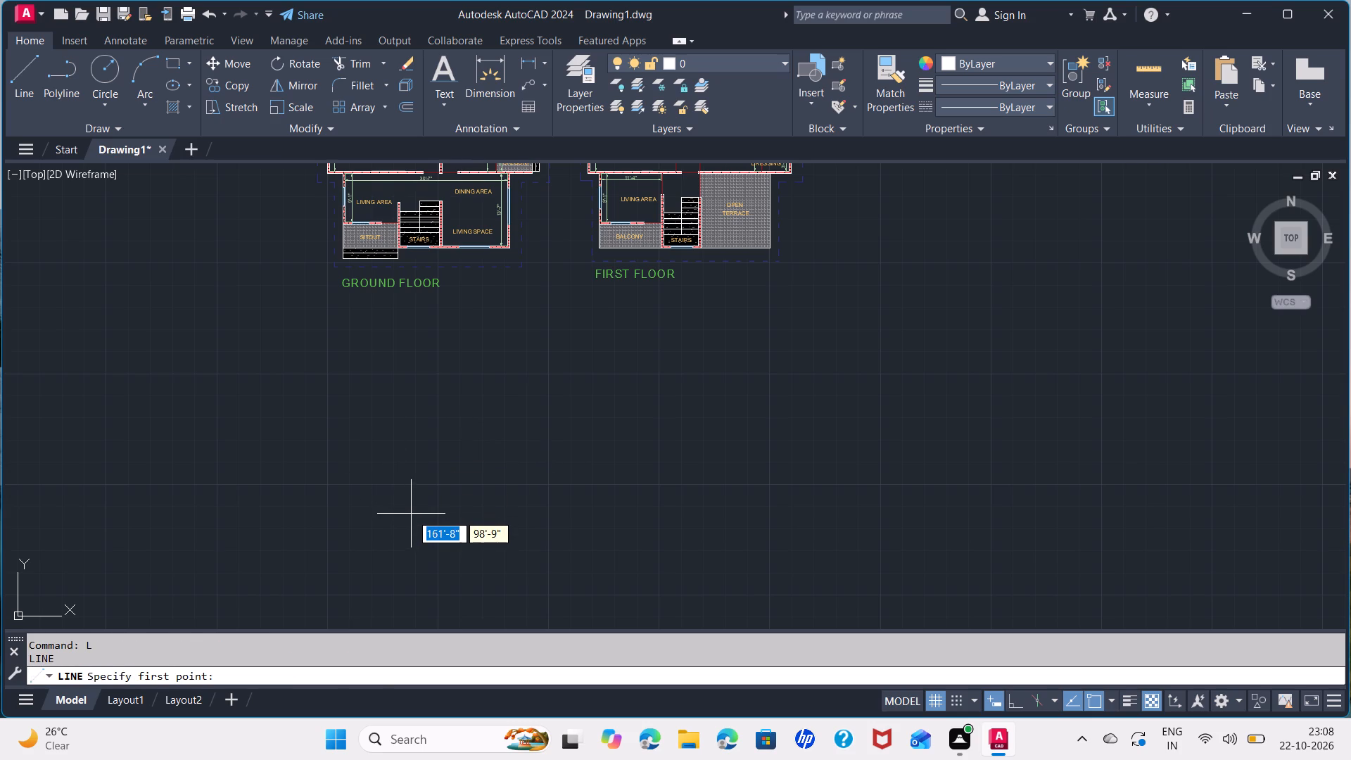
click(366, 581)
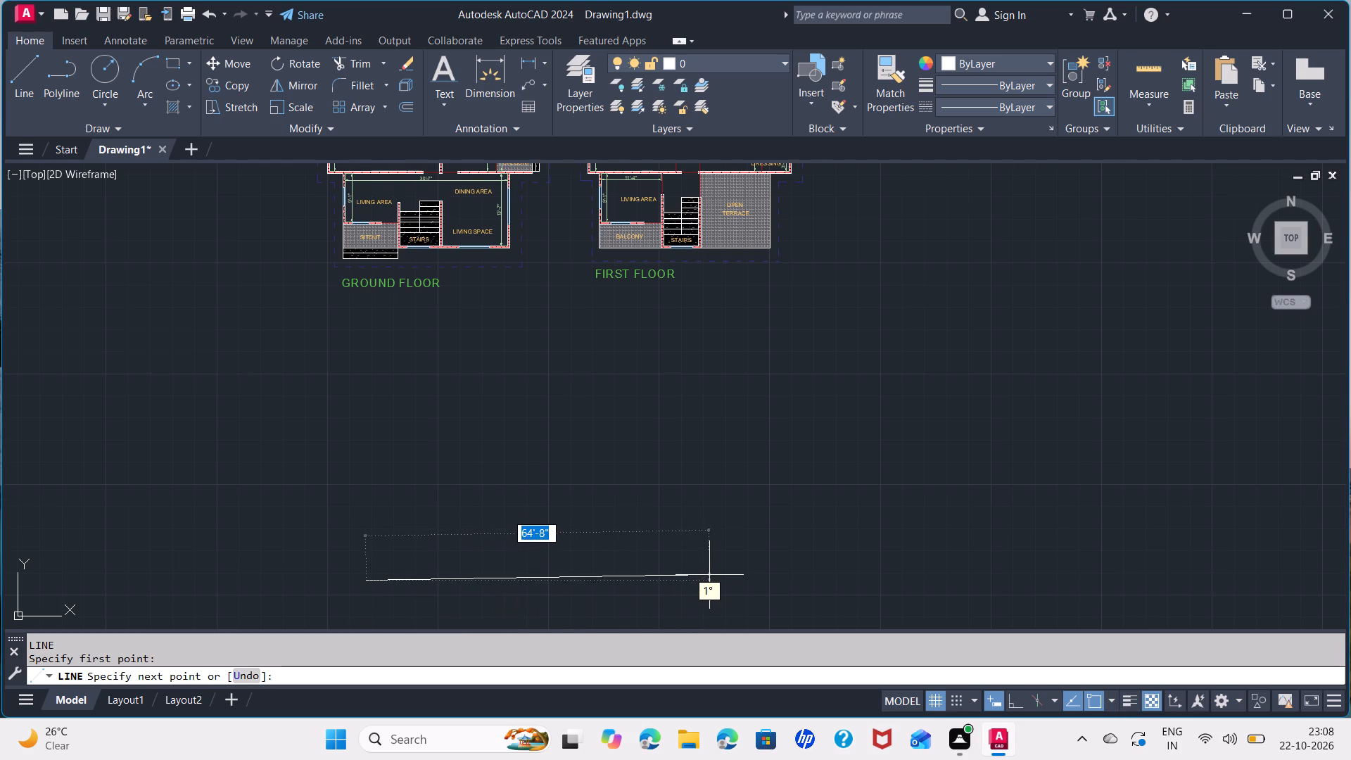
click(1017, 704)
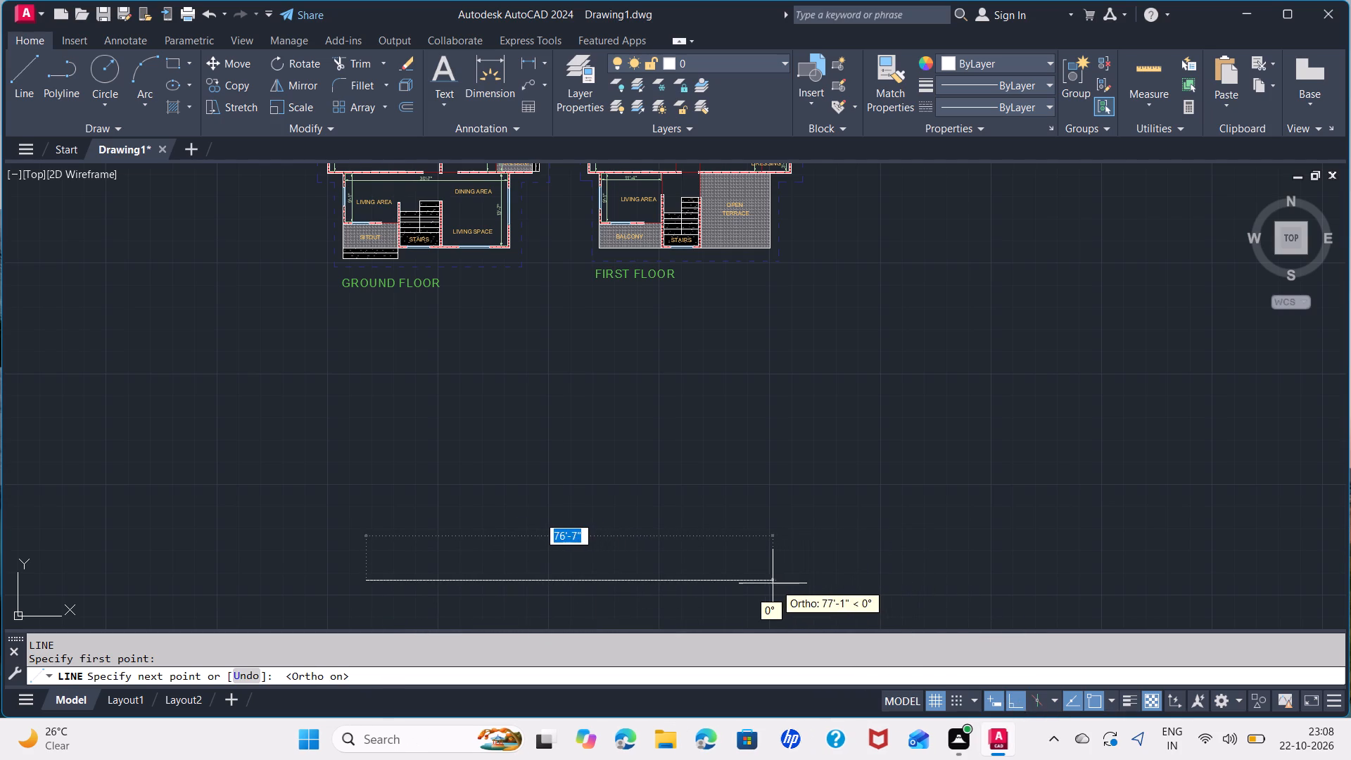
click(675, 585)
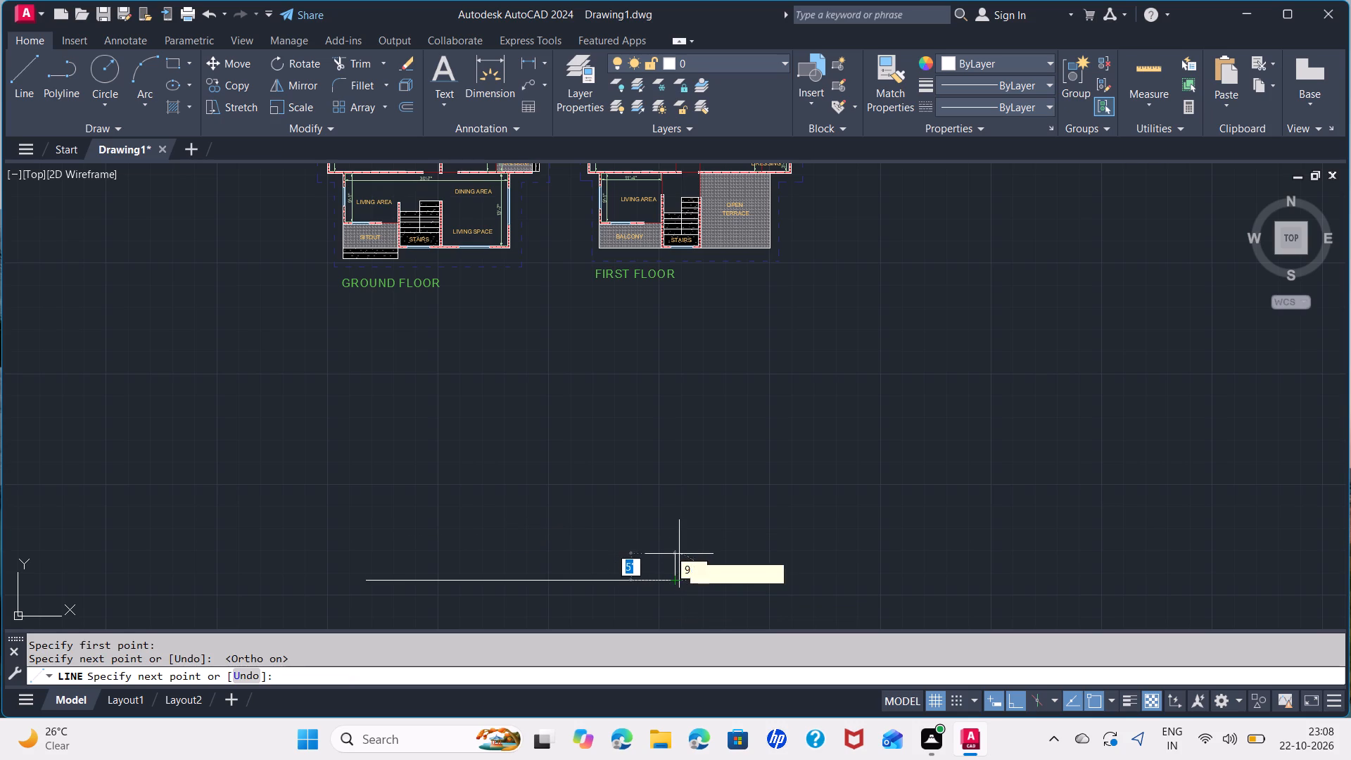
key(space)
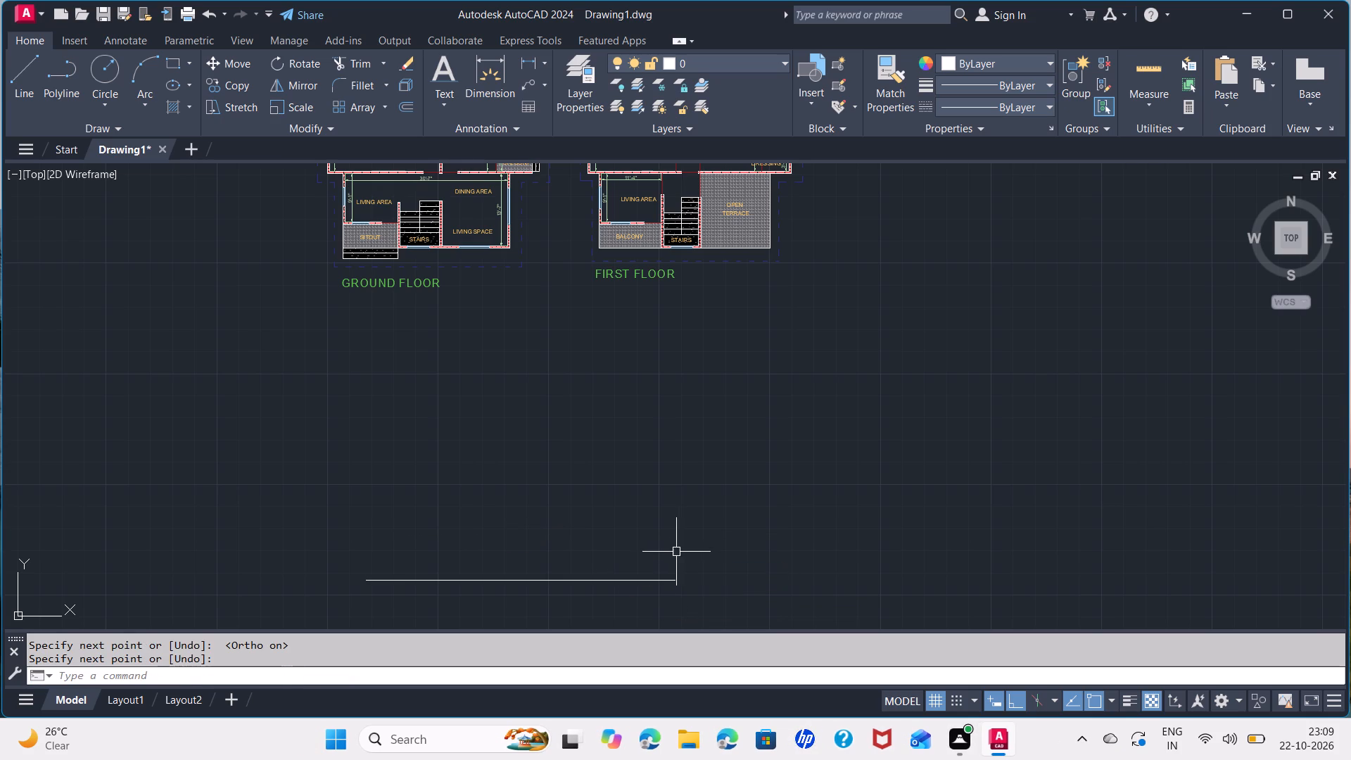
From the base line's right end, draw a descending stair profile of five 1' segments, alternating downward and outward.
middle_drag(506, 571, 488, 511)
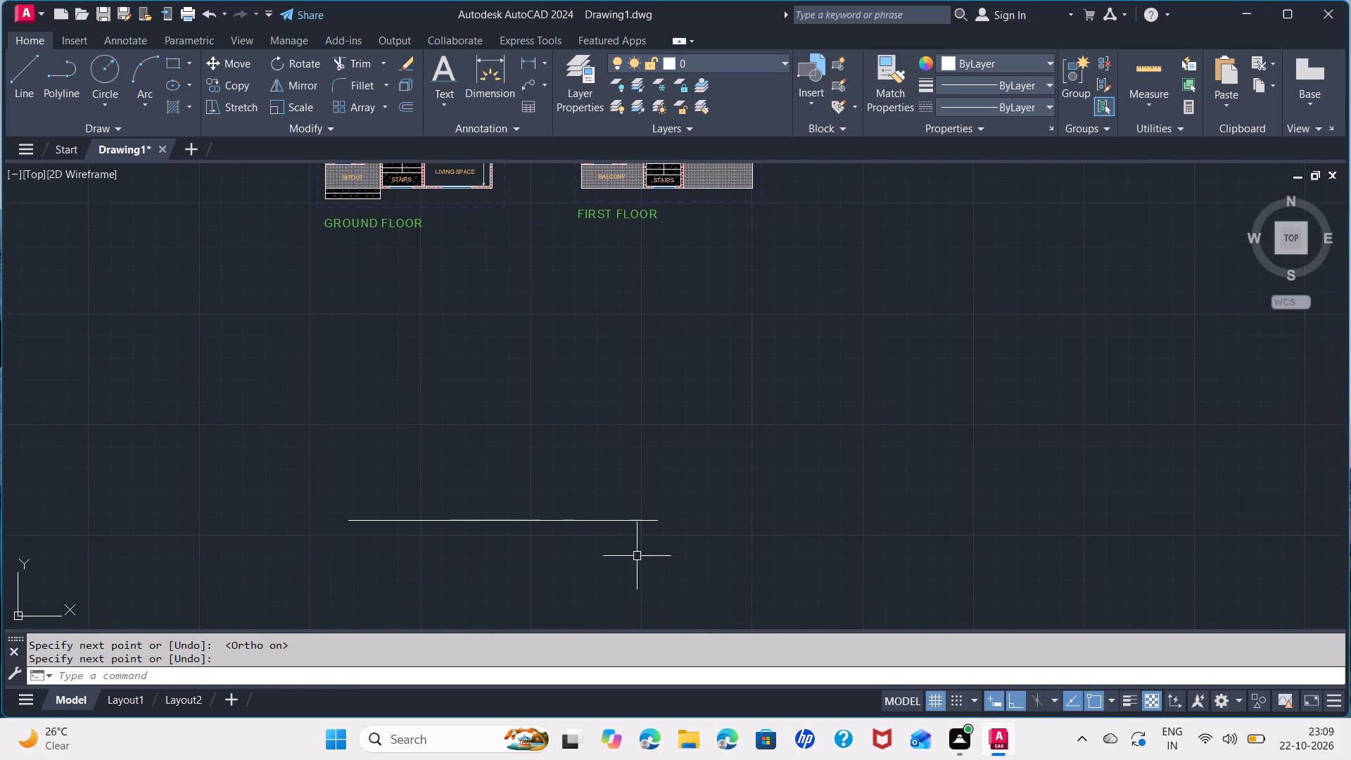
scroll(638, 557, up, 1)
key(space)
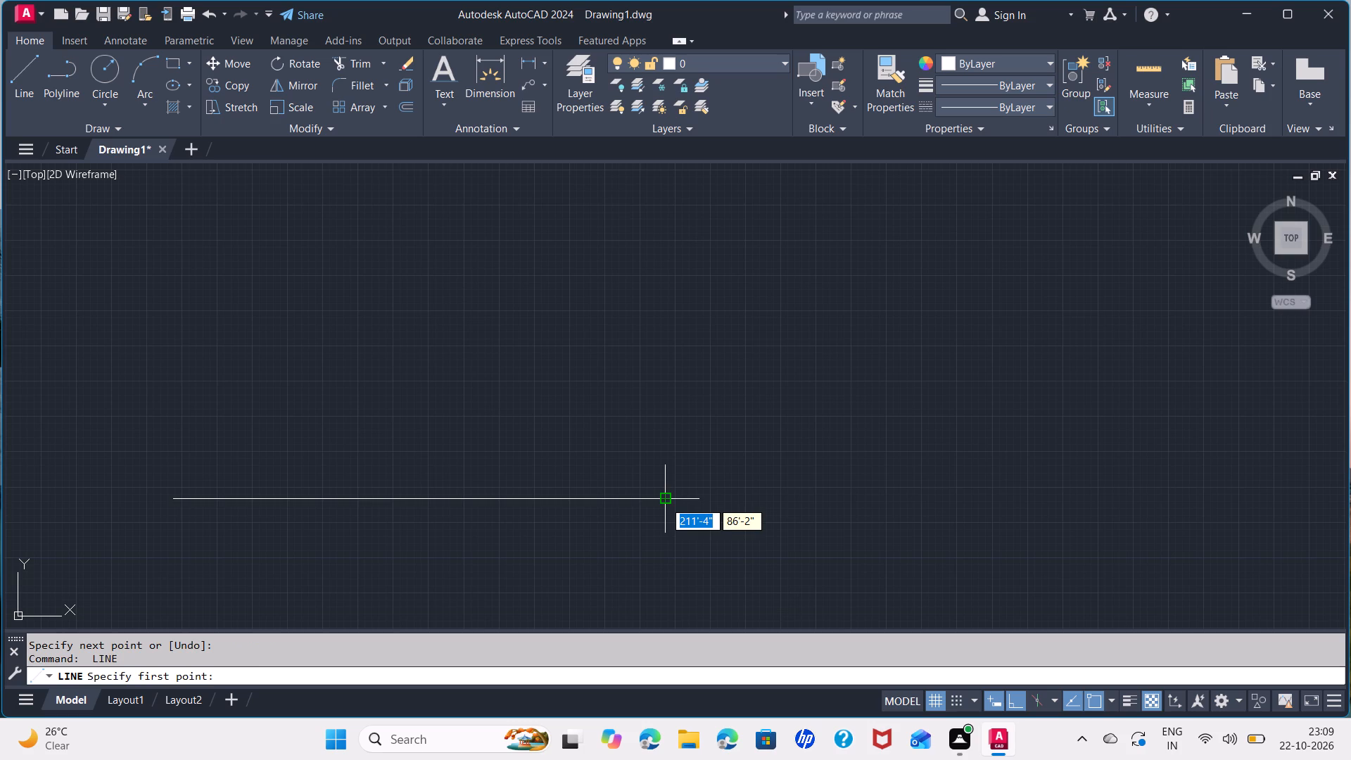
click(664, 501)
scroll(666, 512, up, 2)
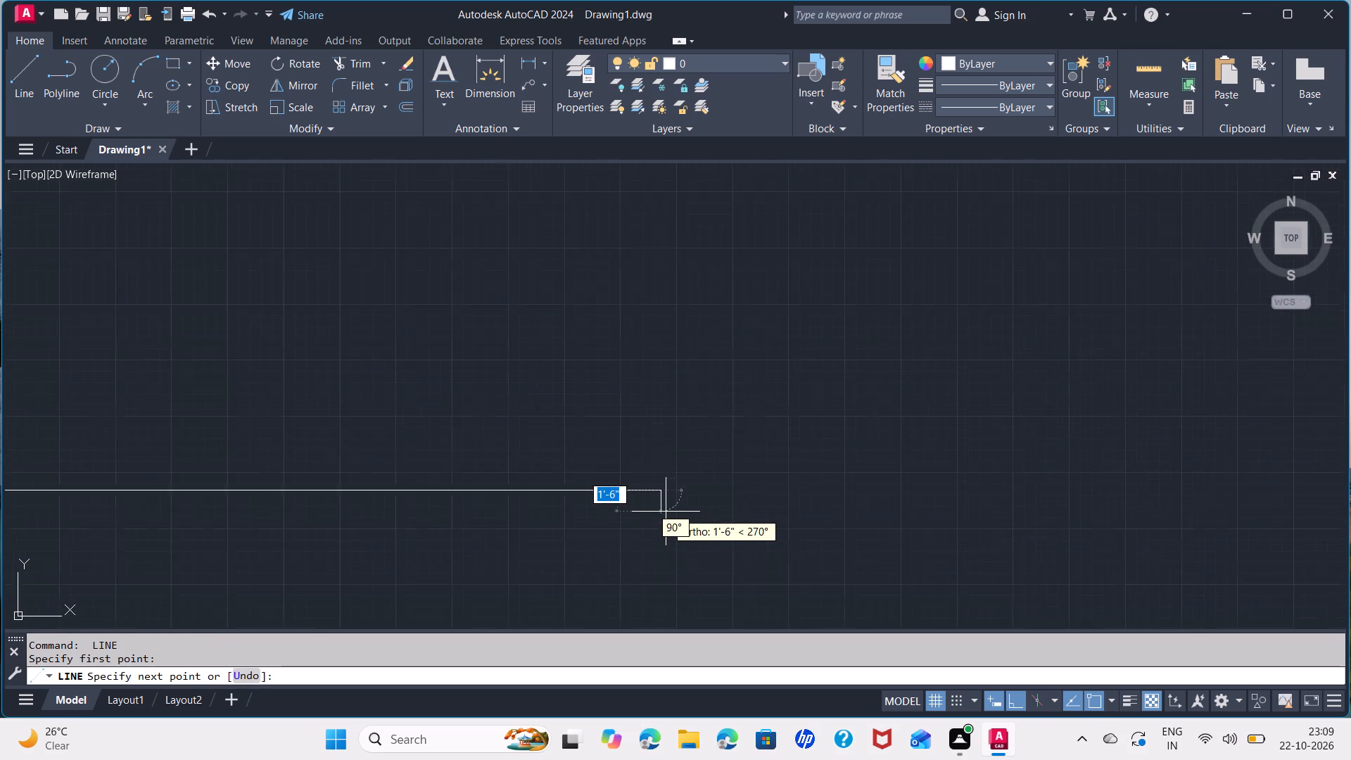
text(1')
key(Return)
text(1')
key(Return)
text(1')
key(Return)
text(1')
key(Return)
text(1')
key(Return)
middle_drag(412, 581, 825, 594)
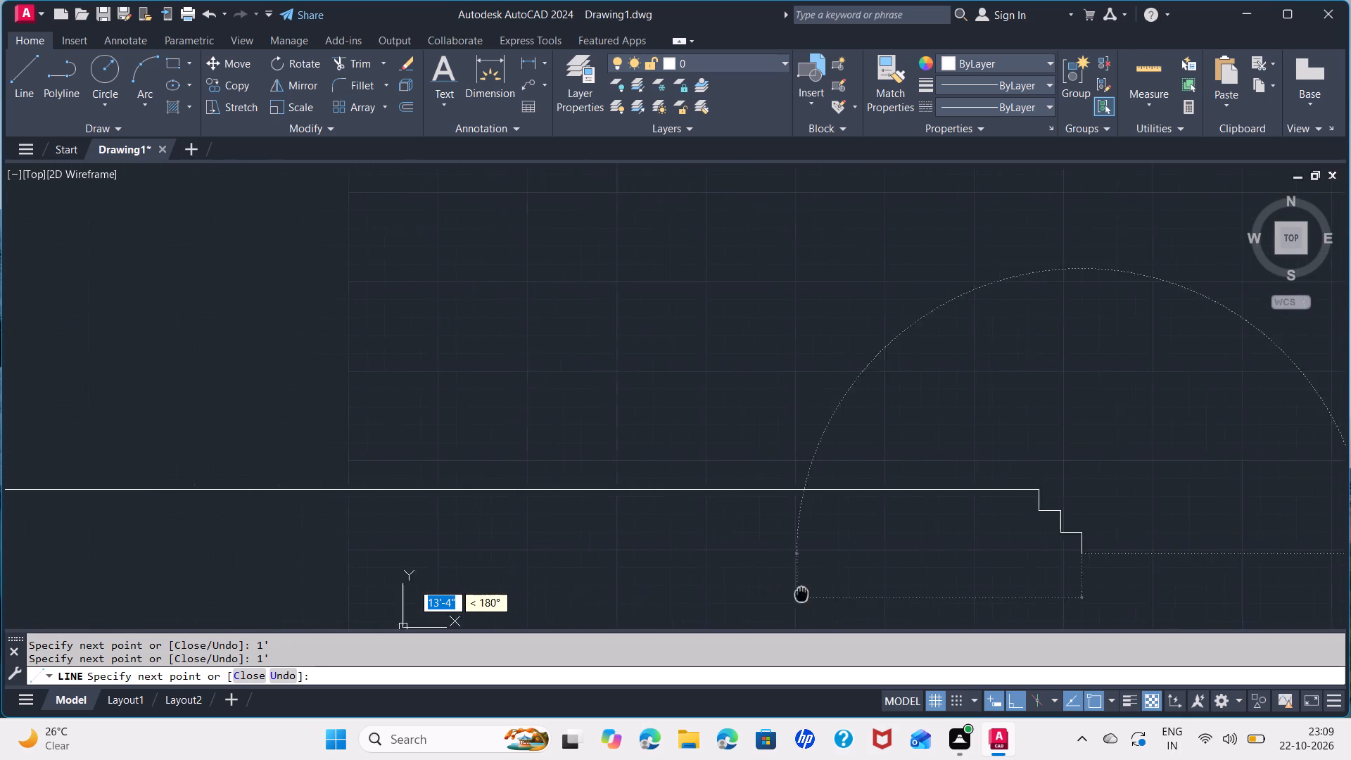
middle_drag(825, 594, 869, 597)
scroll(576, 576, down, 1)
middle_drag(491, 595, 684, 605)
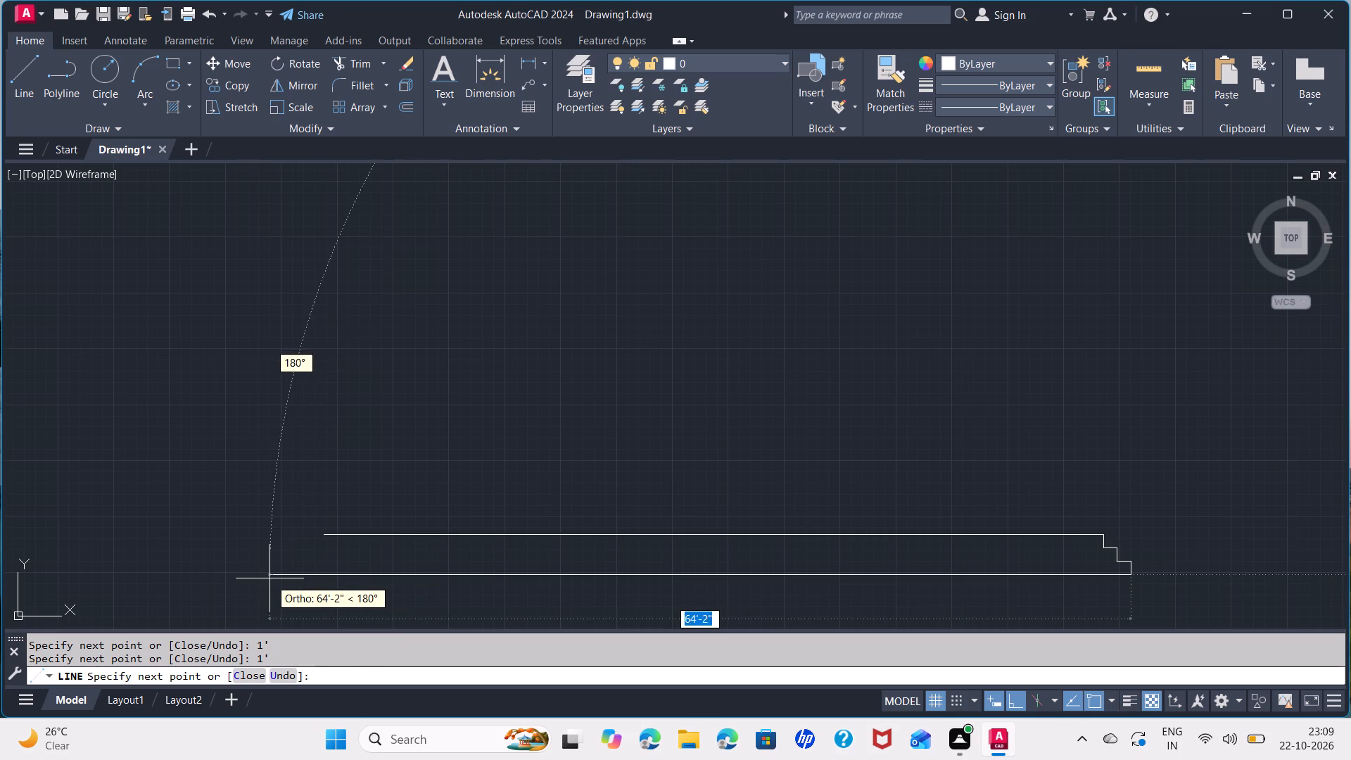
scroll(269, 578, down, 2)
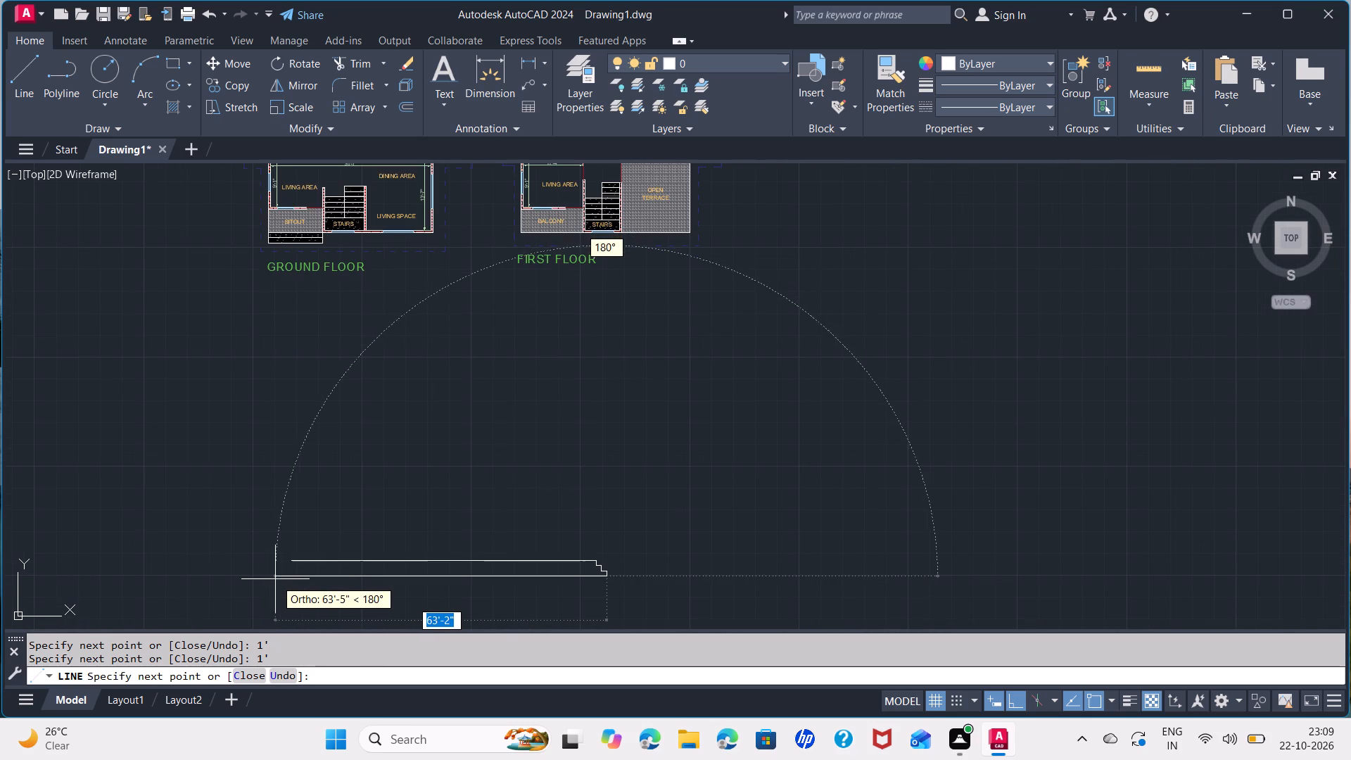
key(space)
From the base line's left end, draw a mirrored descending stair profile of five 1' segments, alternating downward and outward.
scroll(293, 566, up, 2)
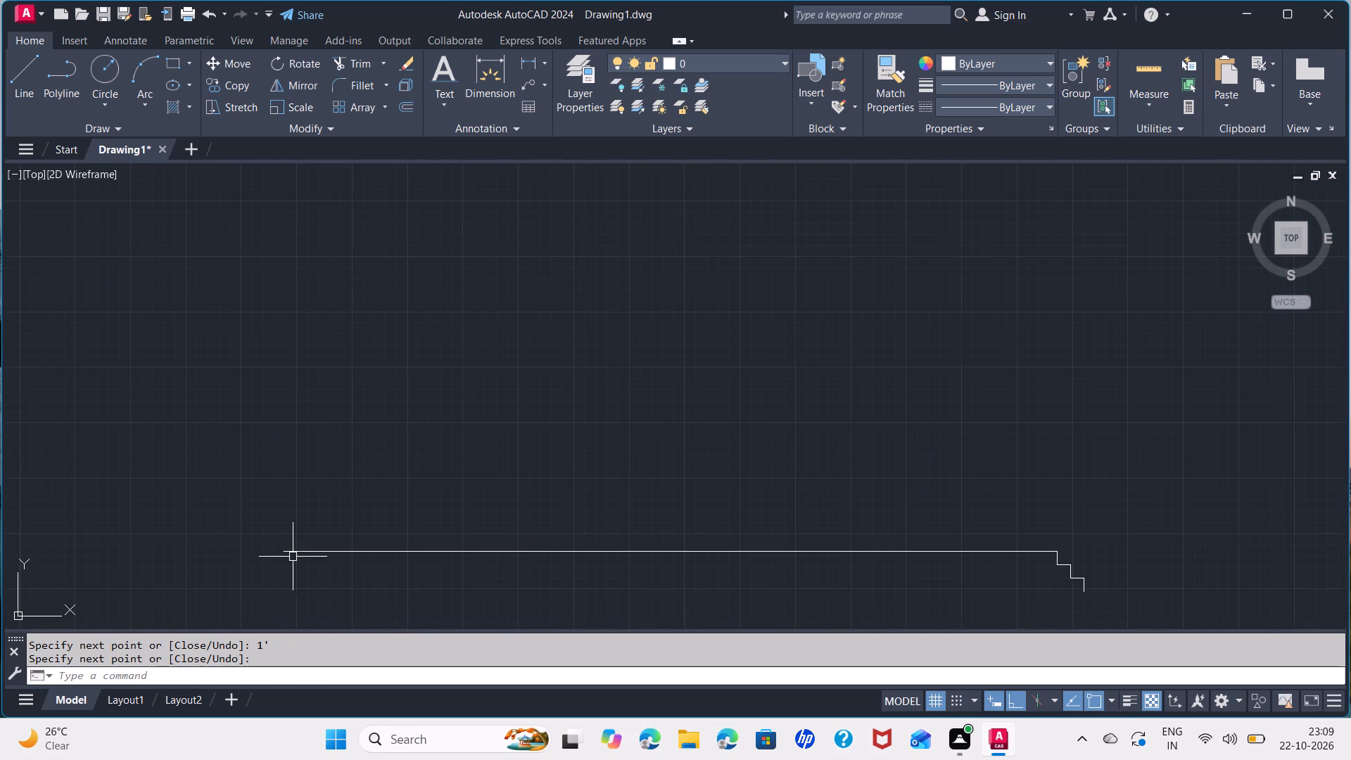
key(space)
click(288, 552)
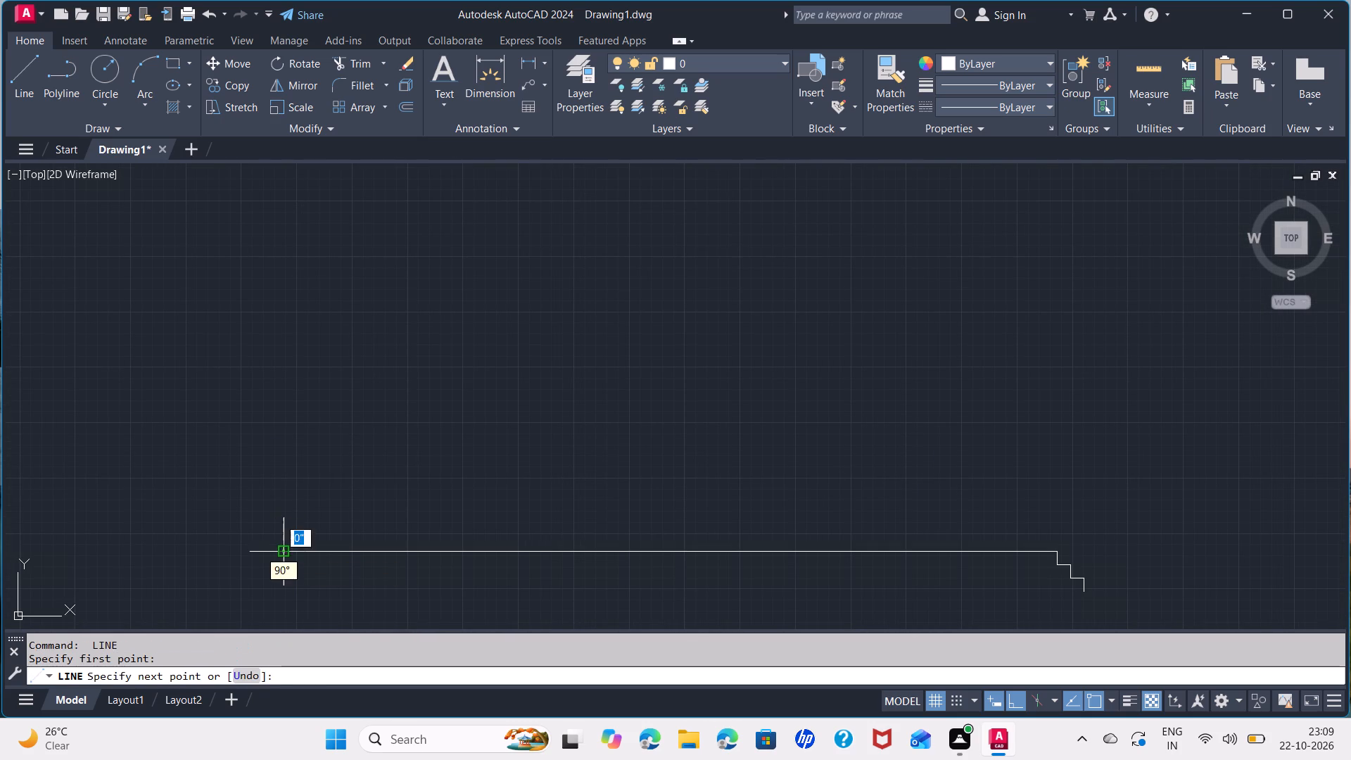
text(1')
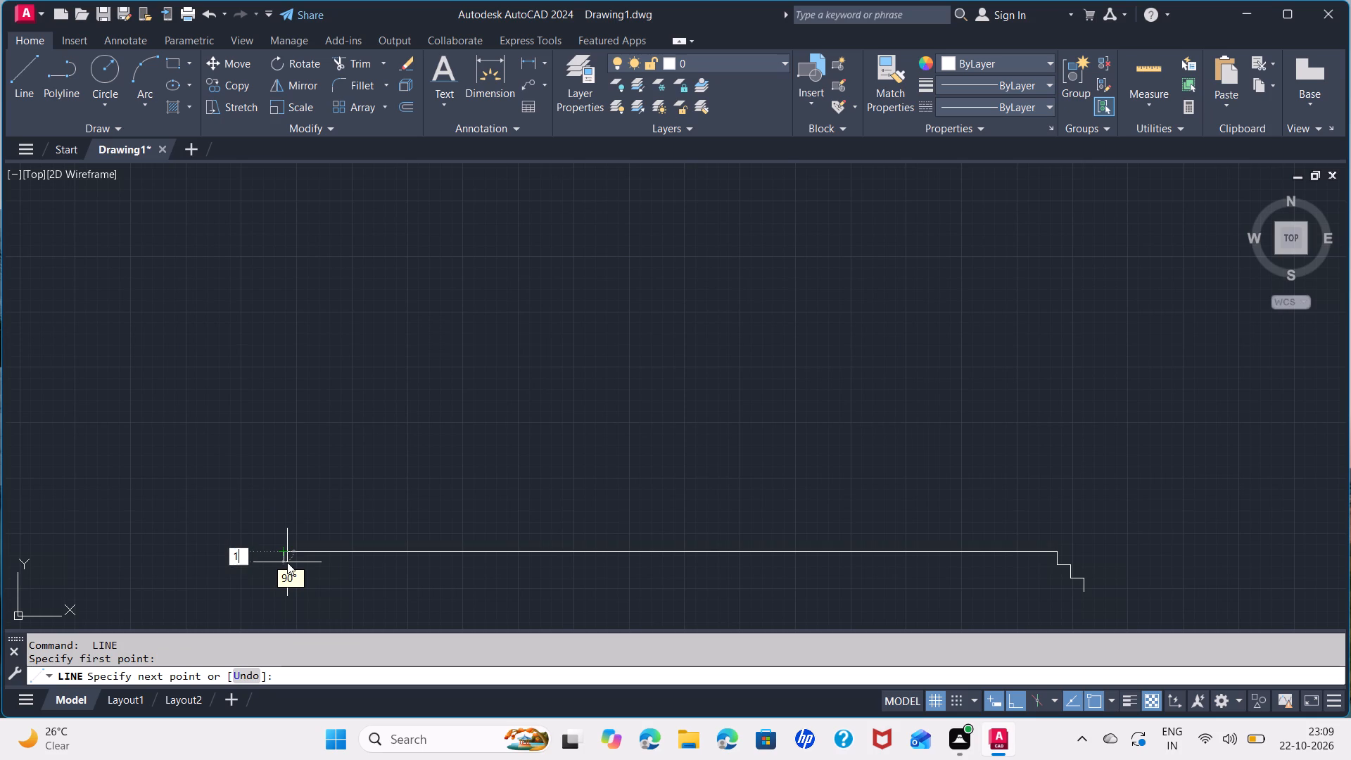
key(Return)
text(1')
key(Return)
text(1')
key(Return)
text(1')
key(Return)
text(1')
key(Return)
Close the stepped base with a horizontal bottom line running to the lower end of the right stair profile.
middle_drag(621, 602, 238, 597)
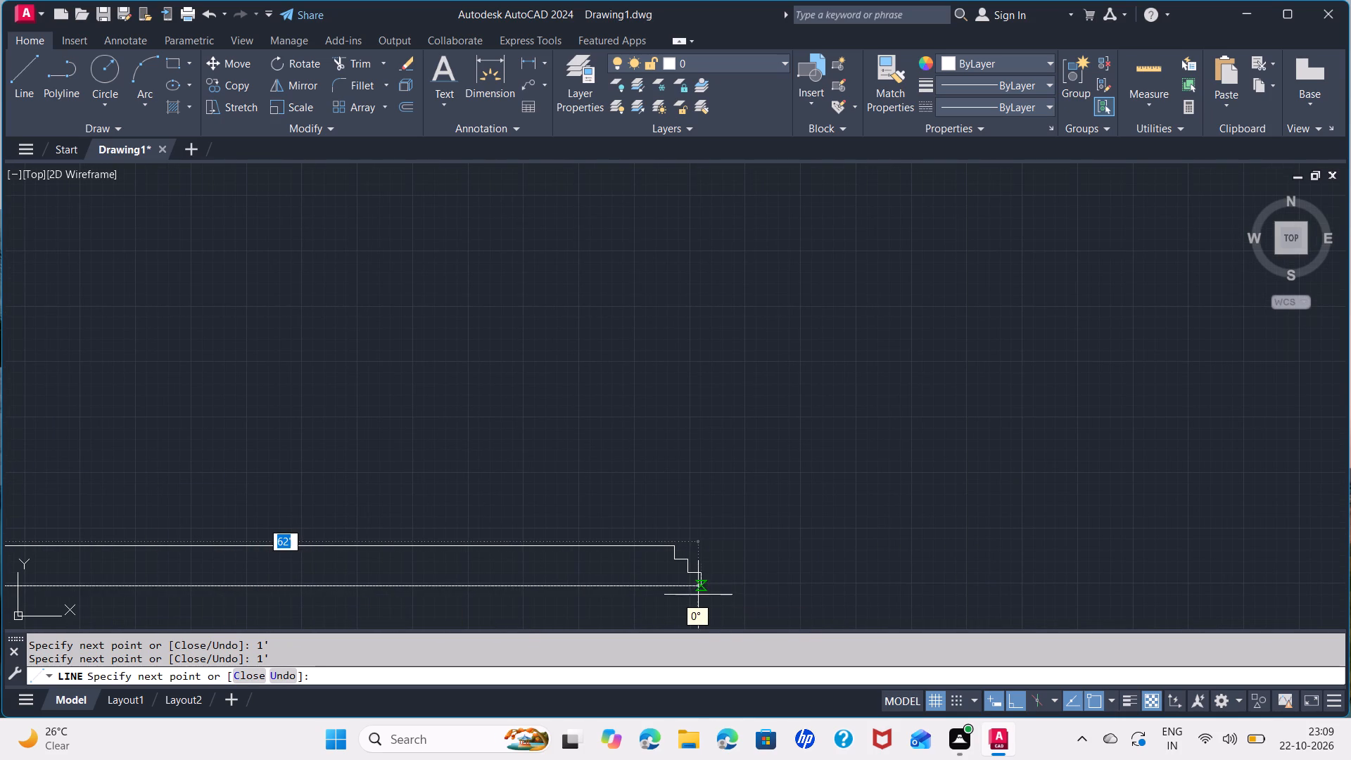
click(700, 588)
key(space)
Draw a horizontal line across the base joining the inner corners under the top step at both ends.
scroll(650, 562, down, 2)
middle_drag(616, 525, 615, 525)
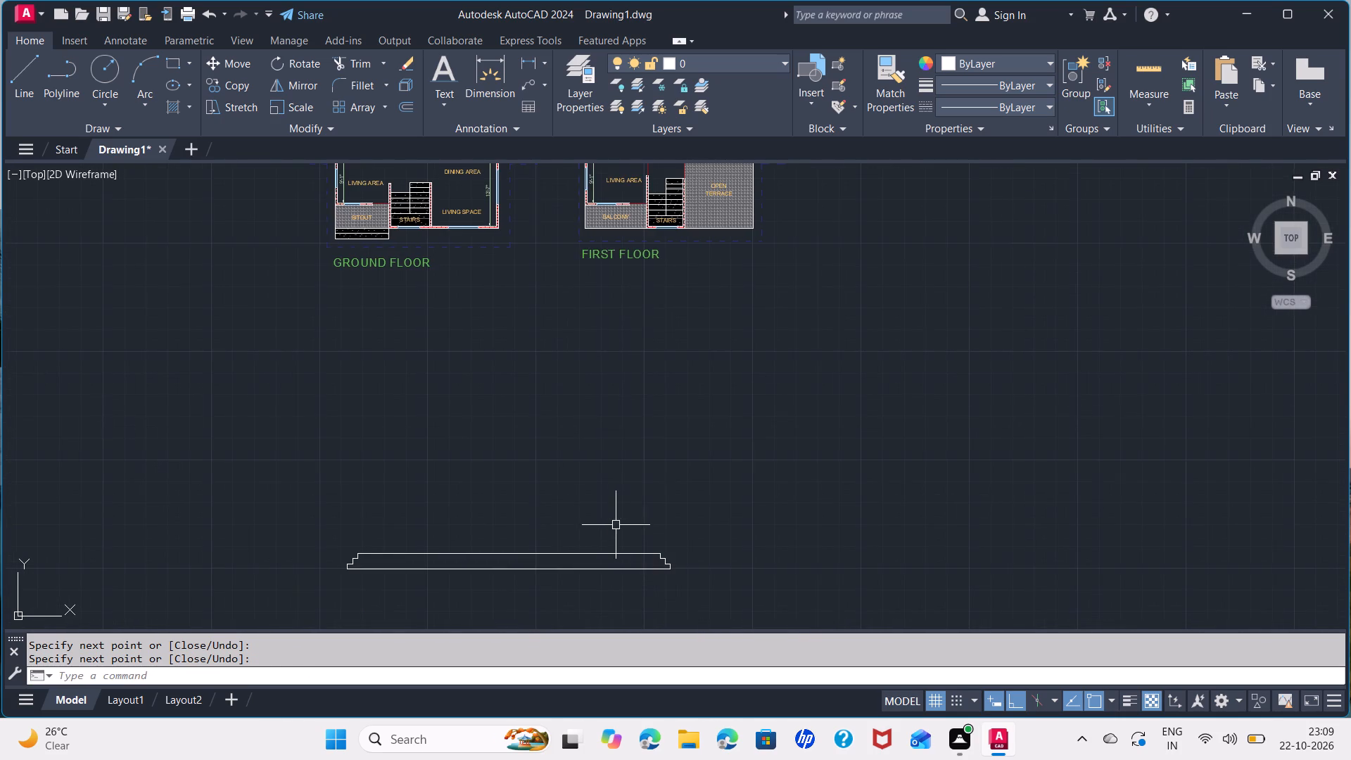
middle_drag(615, 525, 658, 531)
scroll(442, 576, up, 1)
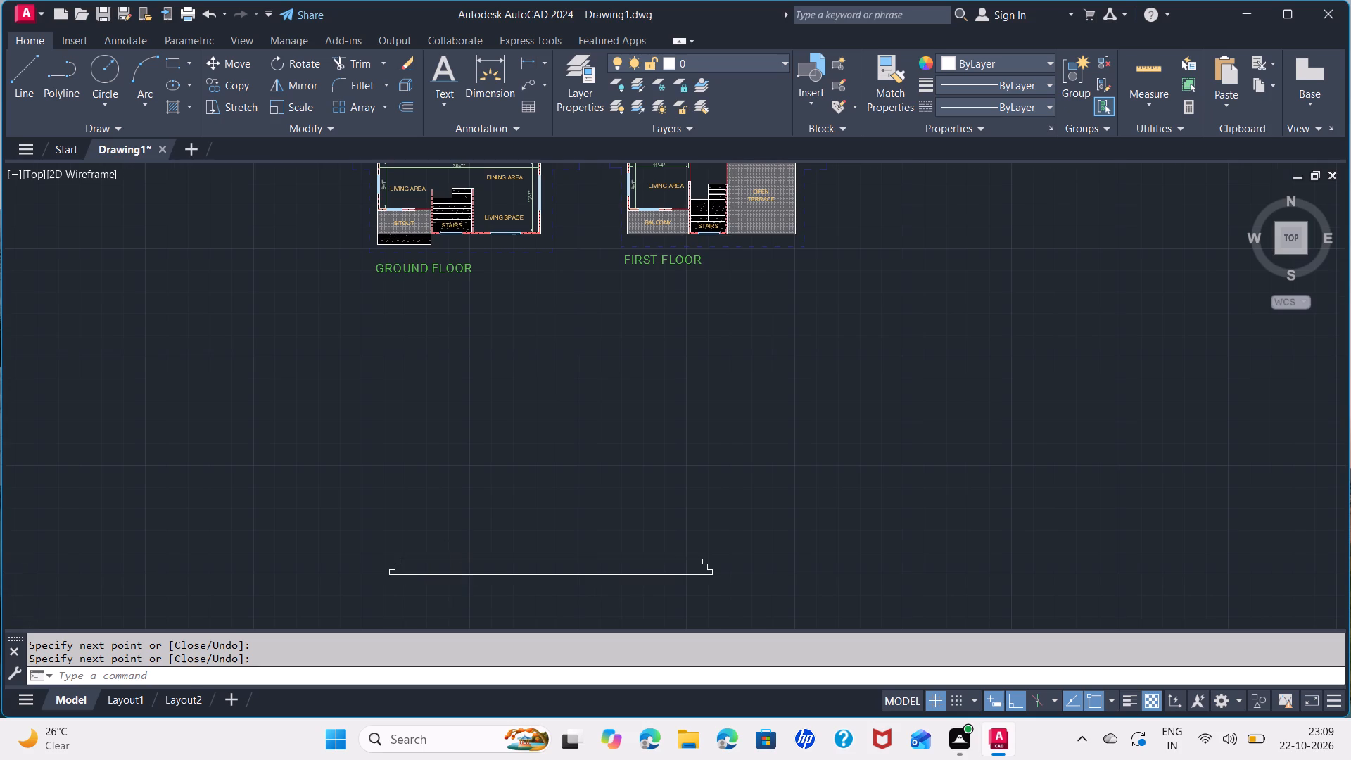
scroll(442, 576, up, 1)
middle_drag(450, 550, 386, 515)
drag(384, 514, 366, 519)
key(space)
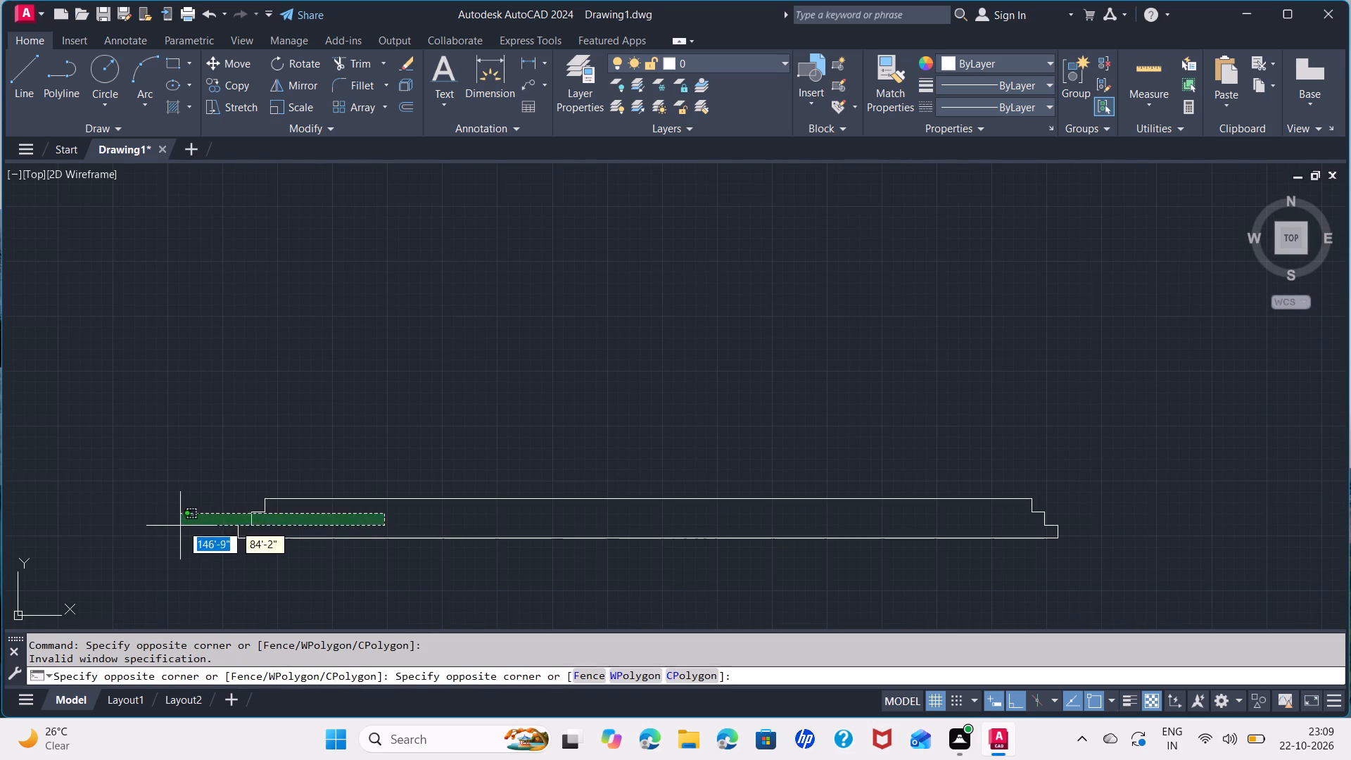
click(274, 533)
key(space)
click(261, 514)
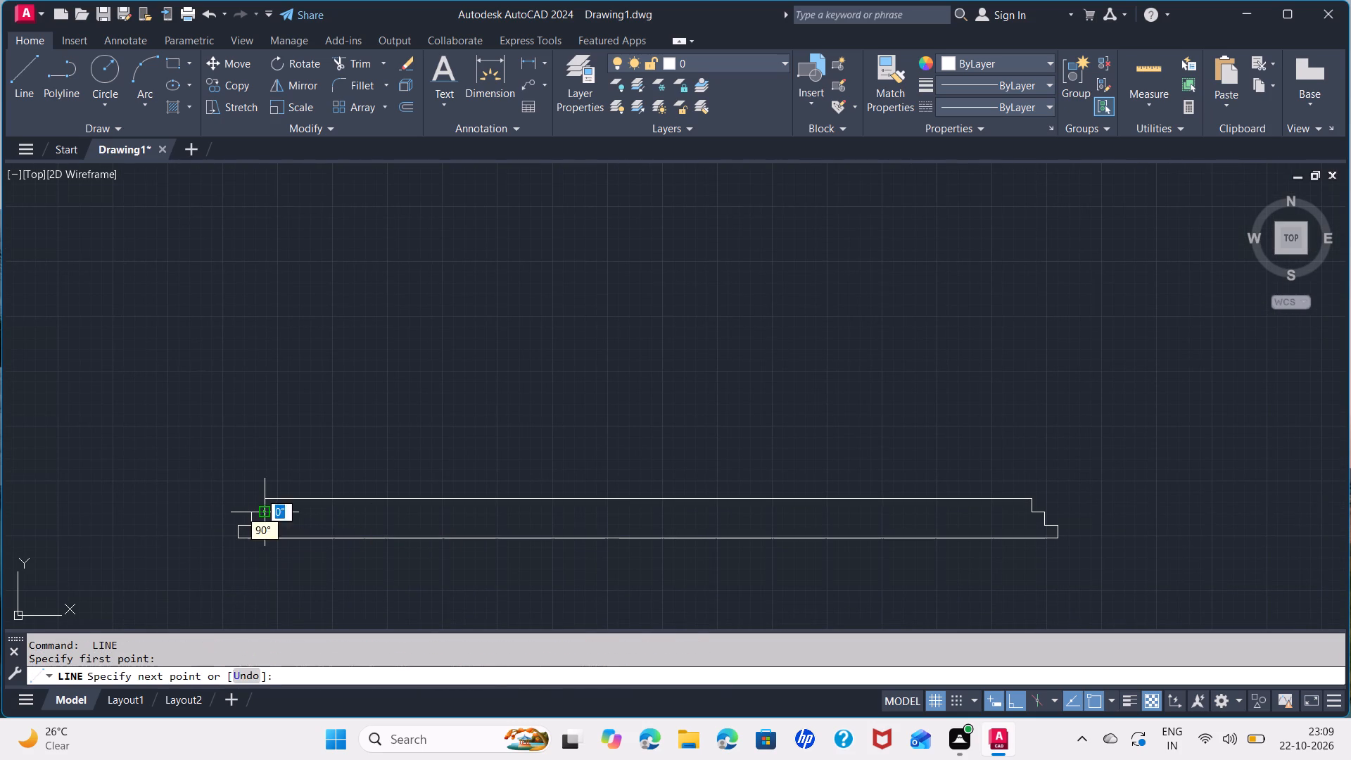
click(1034, 514)
key(space)
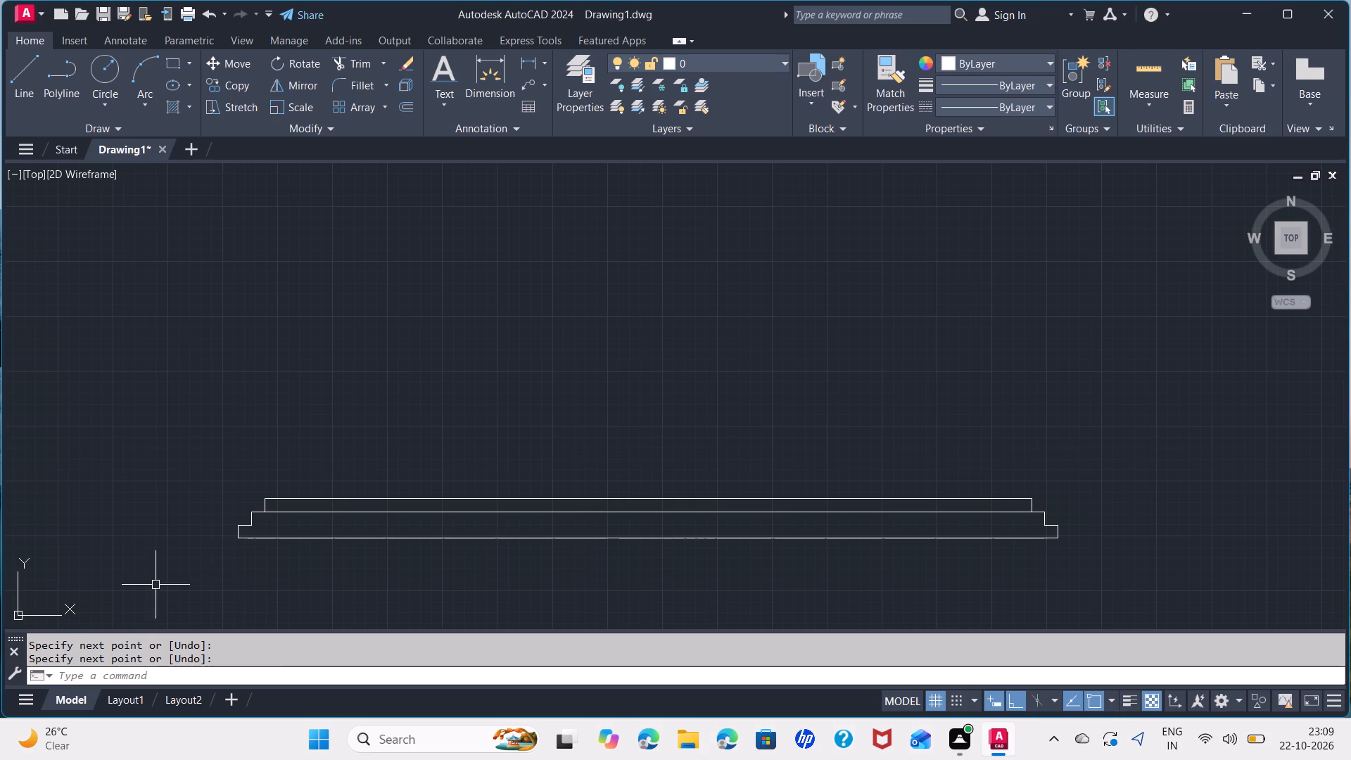
Draw a horizontal line across the base joining the inner corners of the middle step at both ends.
key(space)
click(255, 523)
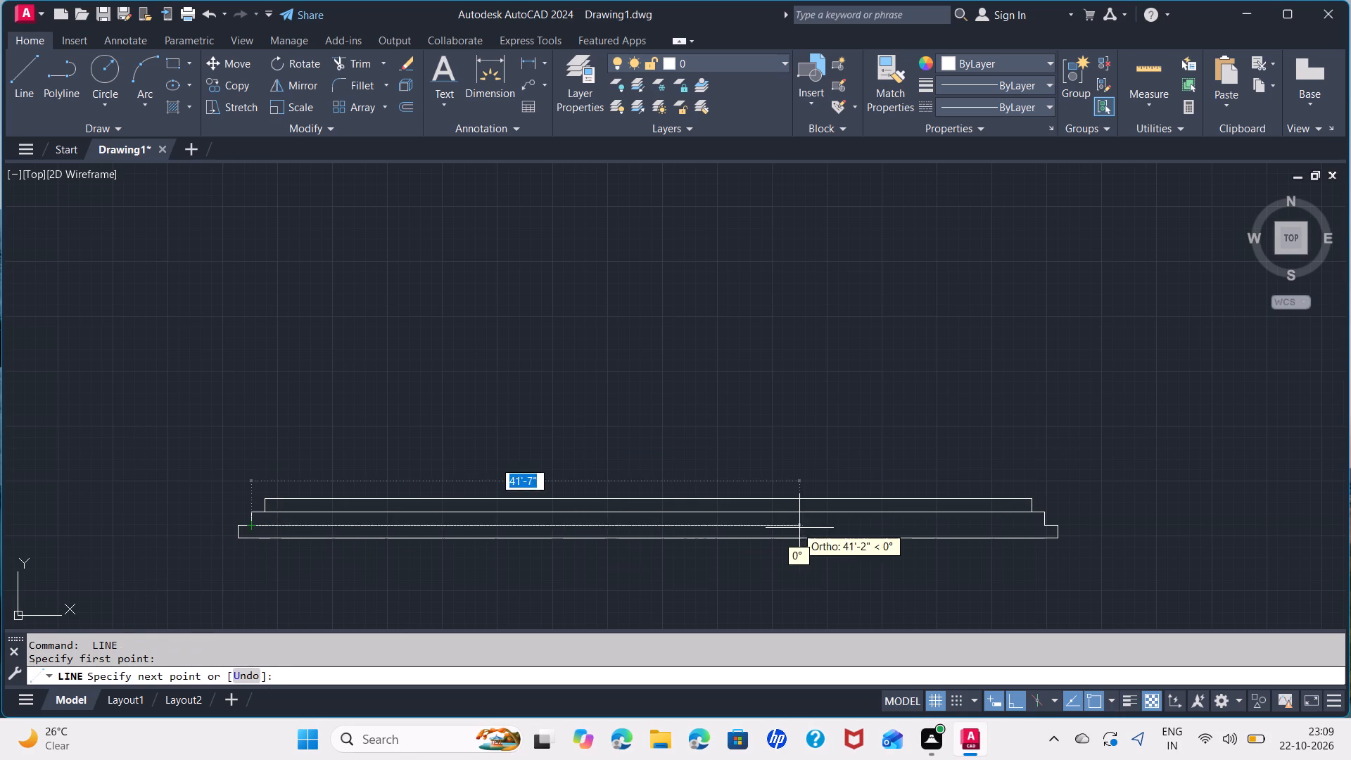
middle_drag(799, 528, 628, 528)
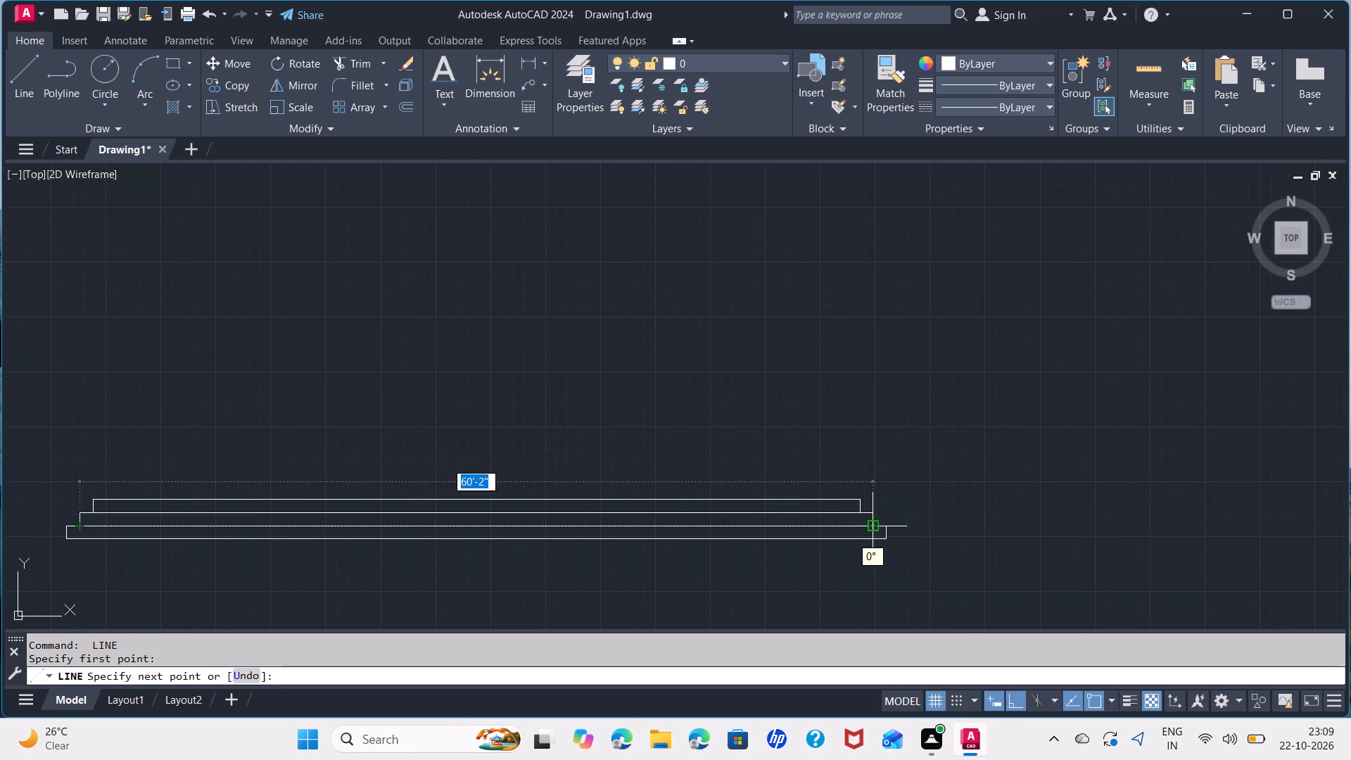
click(870, 526)
key(space)
Draw a rectangular wall outline about 15'-3" wide and 20' high on the stepped base, near its left end.
middle_drag(690, 464, 759, 522)
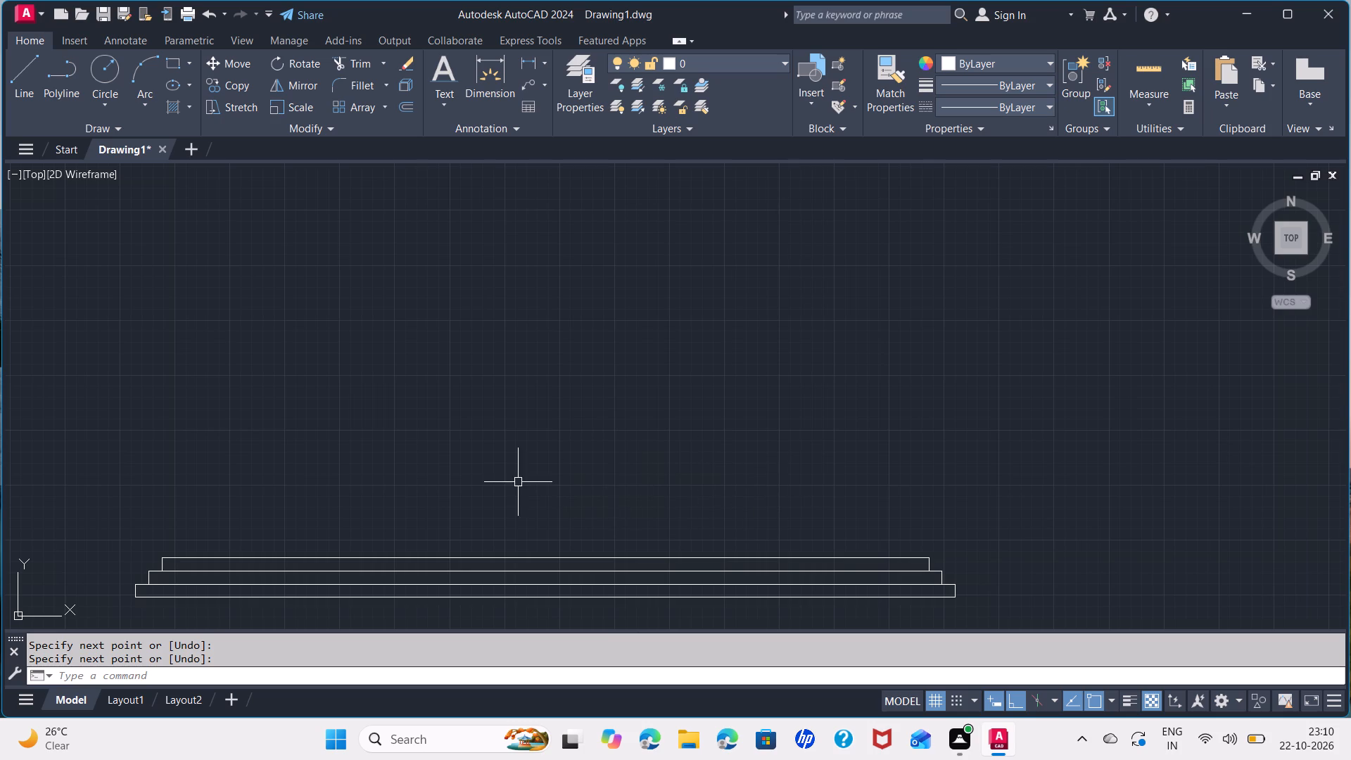
middle_drag(518, 482, 662, 464)
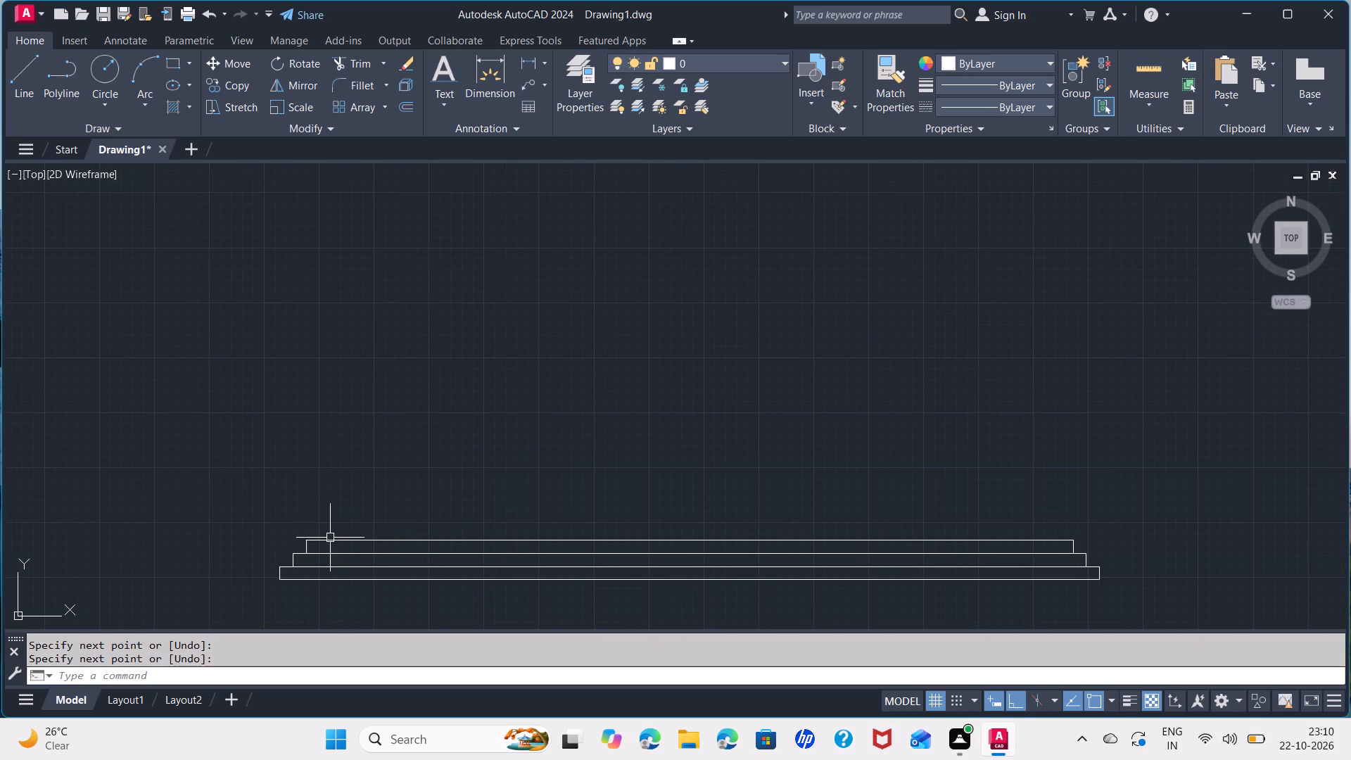
key(space)
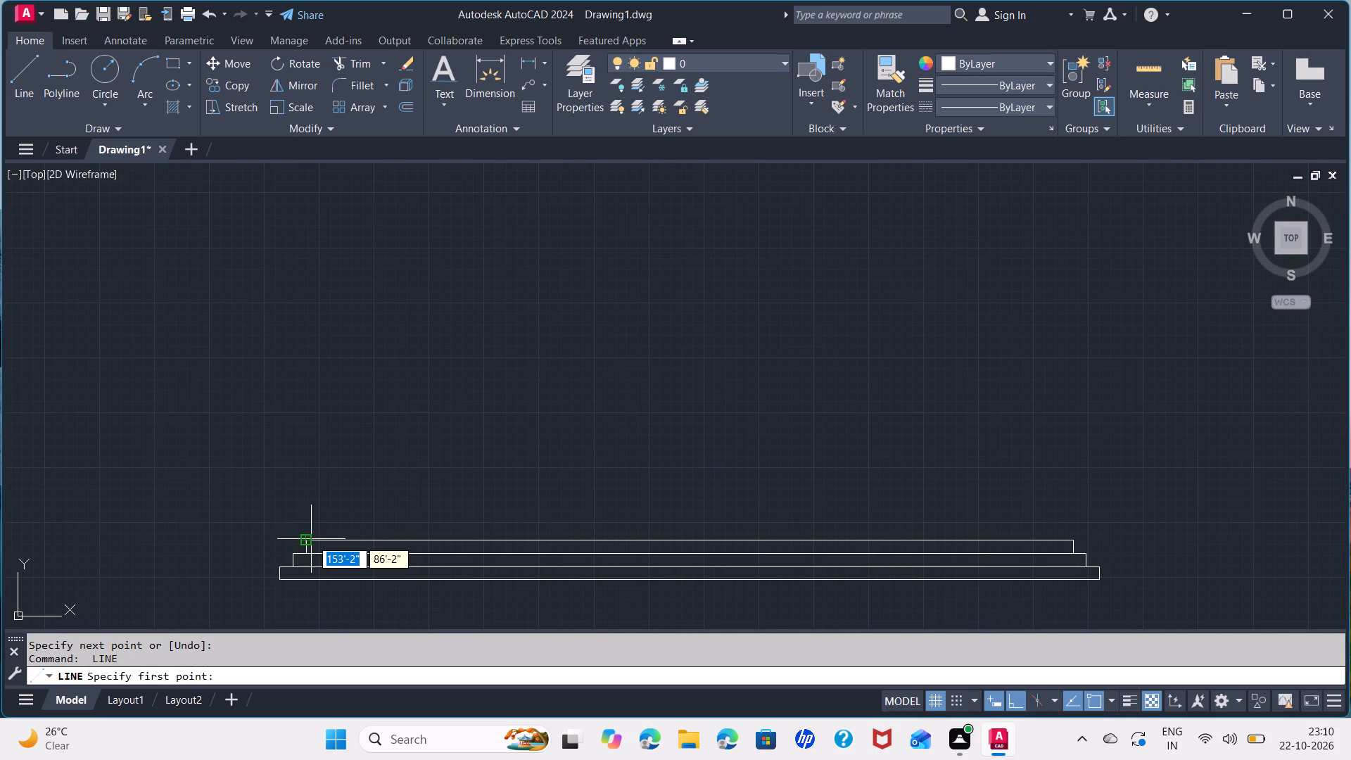
click(335, 538)
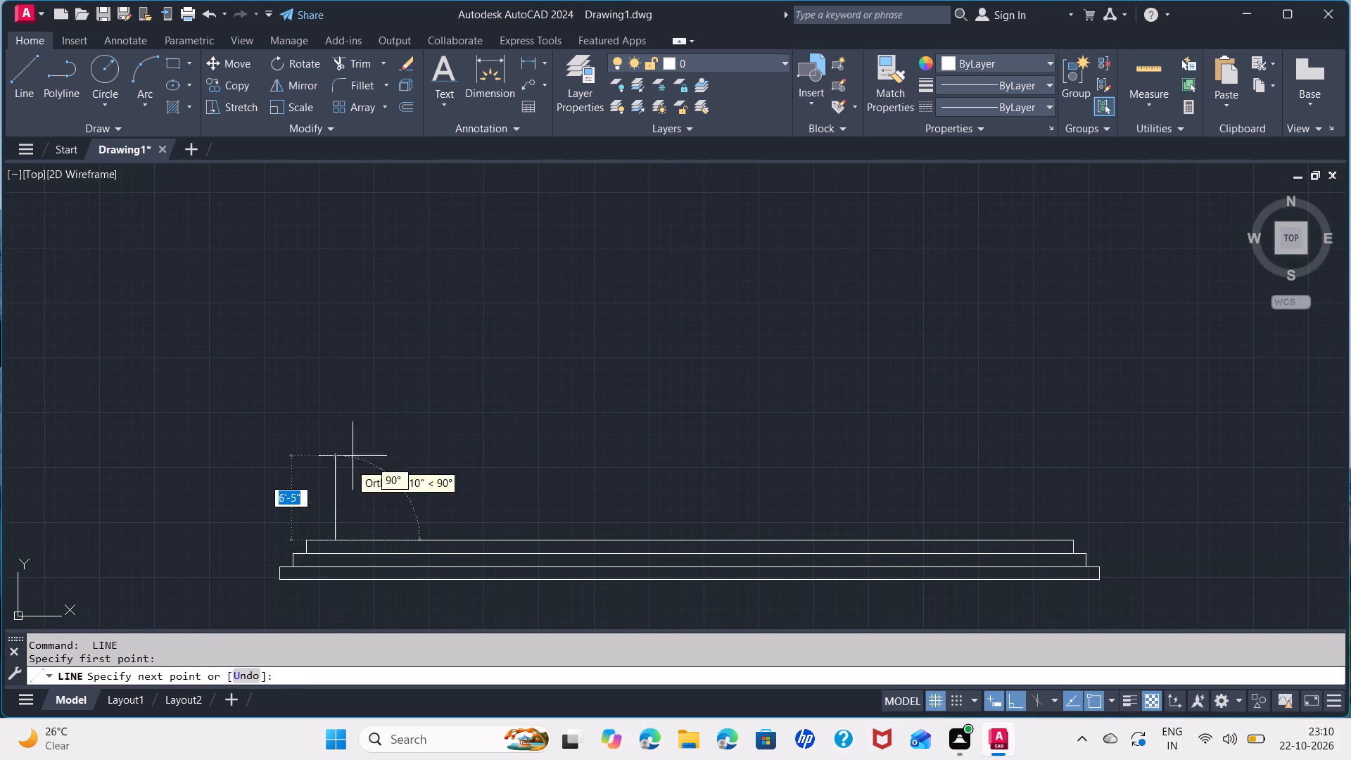
click(372, 280)
middle_drag(386, 397, 345, 527)
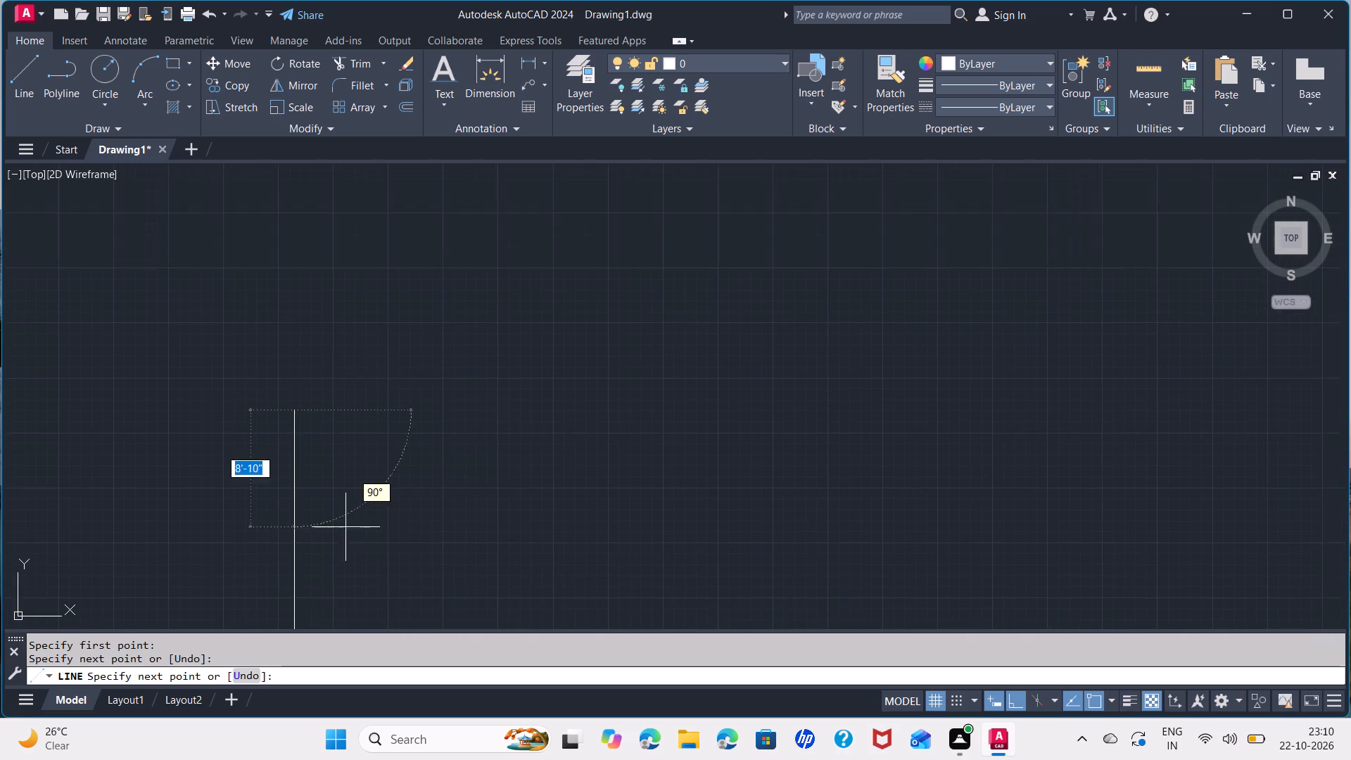
scroll(353, 512, down, 2)
middle_drag(358, 509, 357, 452)
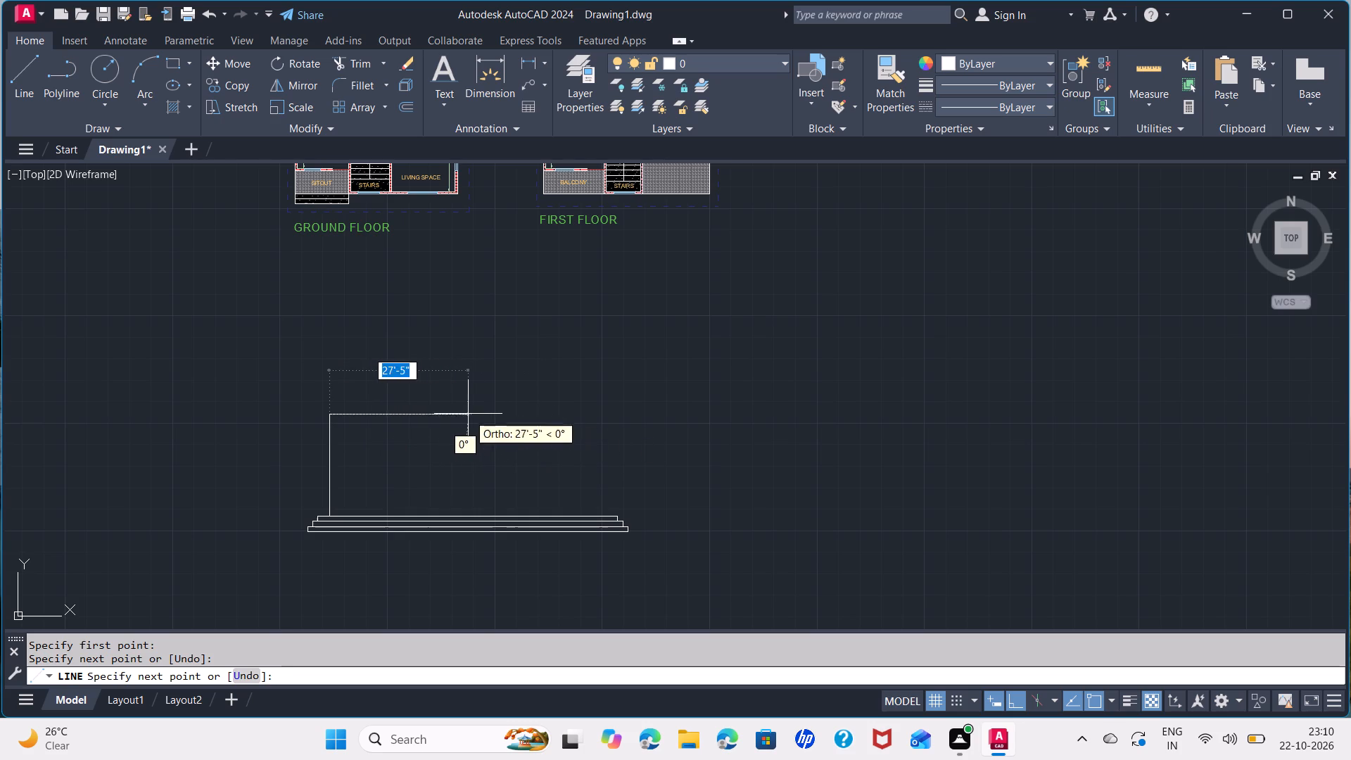
click(408, 422)
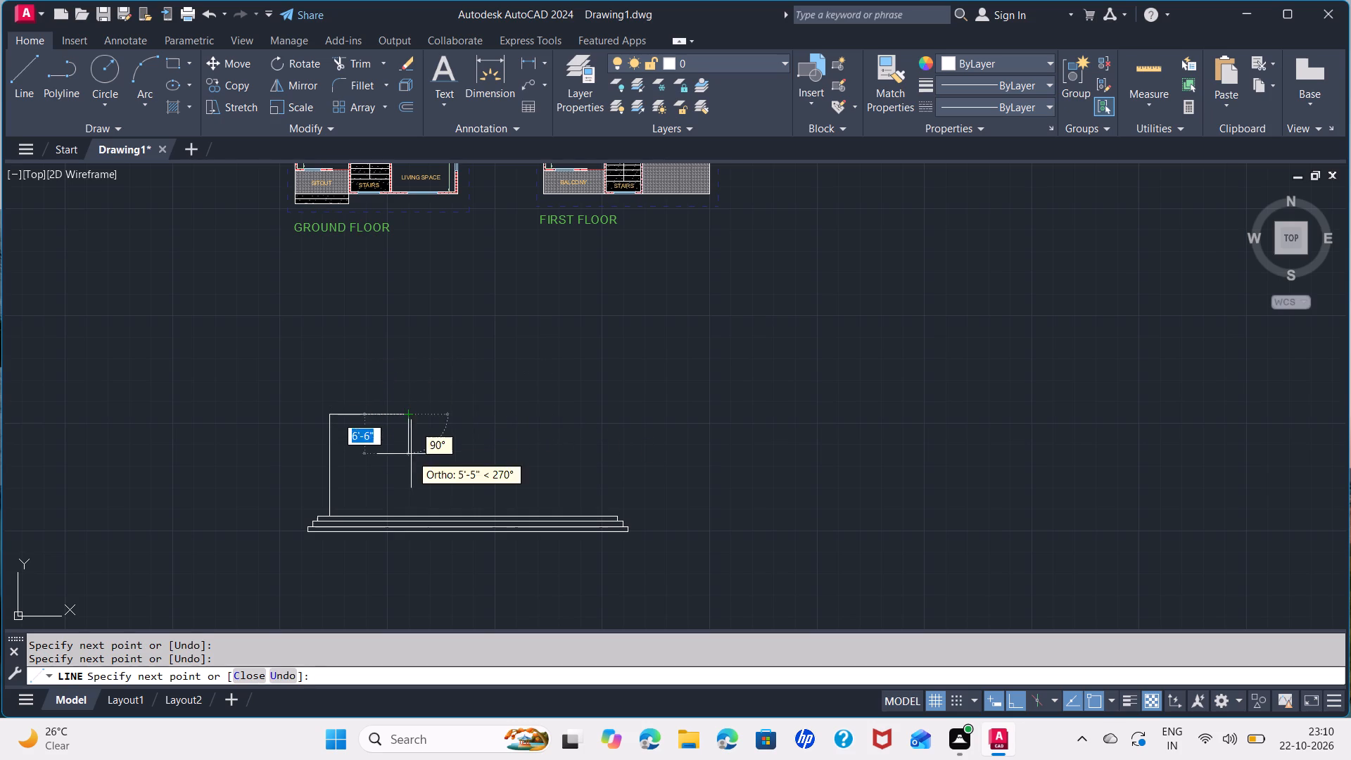
click(407, 514)
key(space)
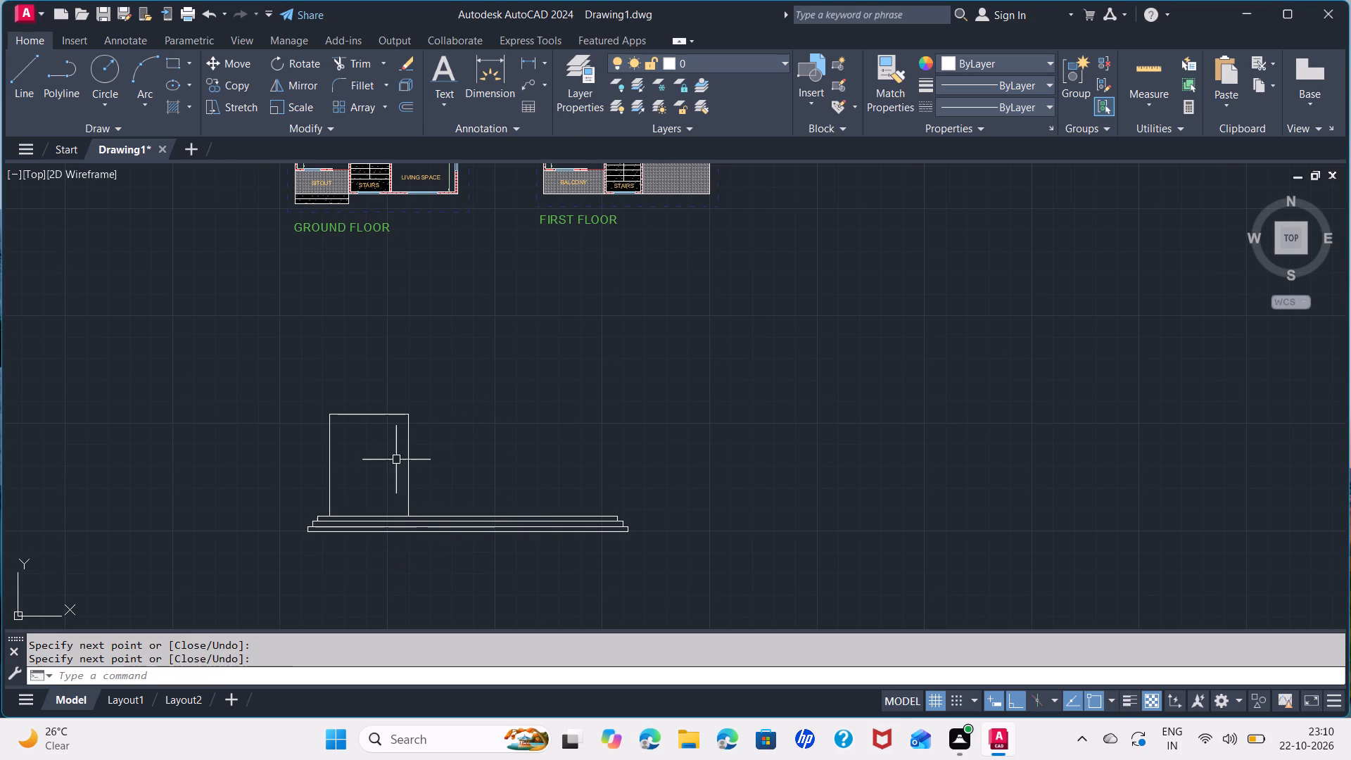
Draw a stepped outline from the wall outline's top edge: up, across, down, about 16'-6" to the right, and down to the base.
scroll(383, 422, up, 1)
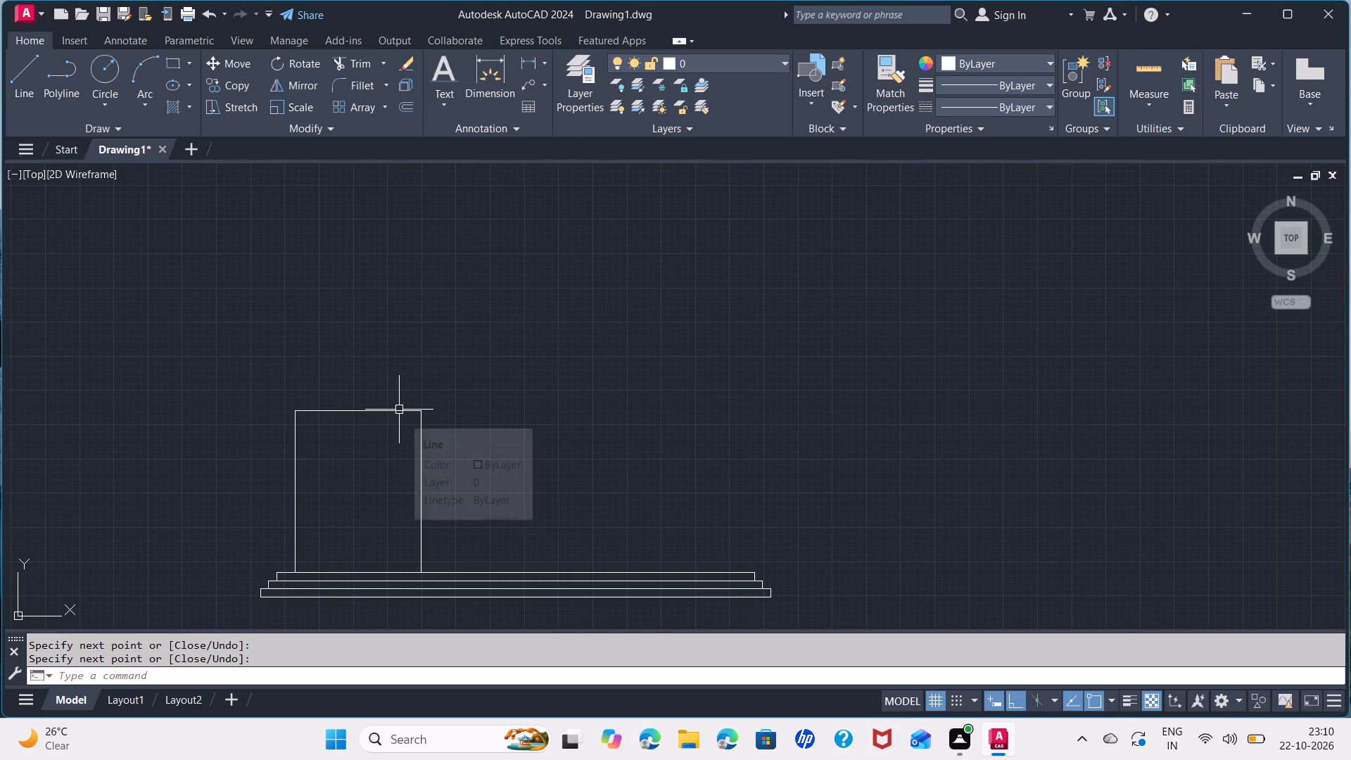
key(space)
click(391, 411)
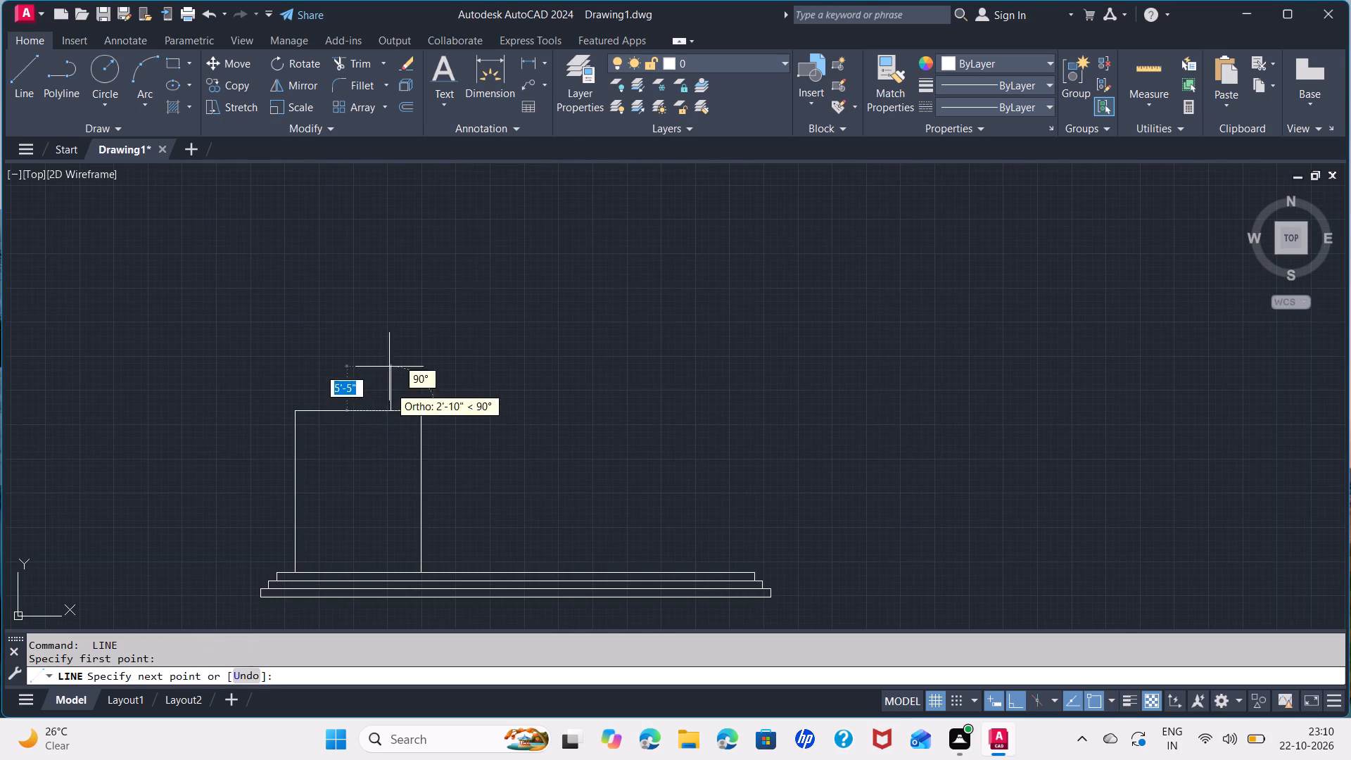
click(392, 345)
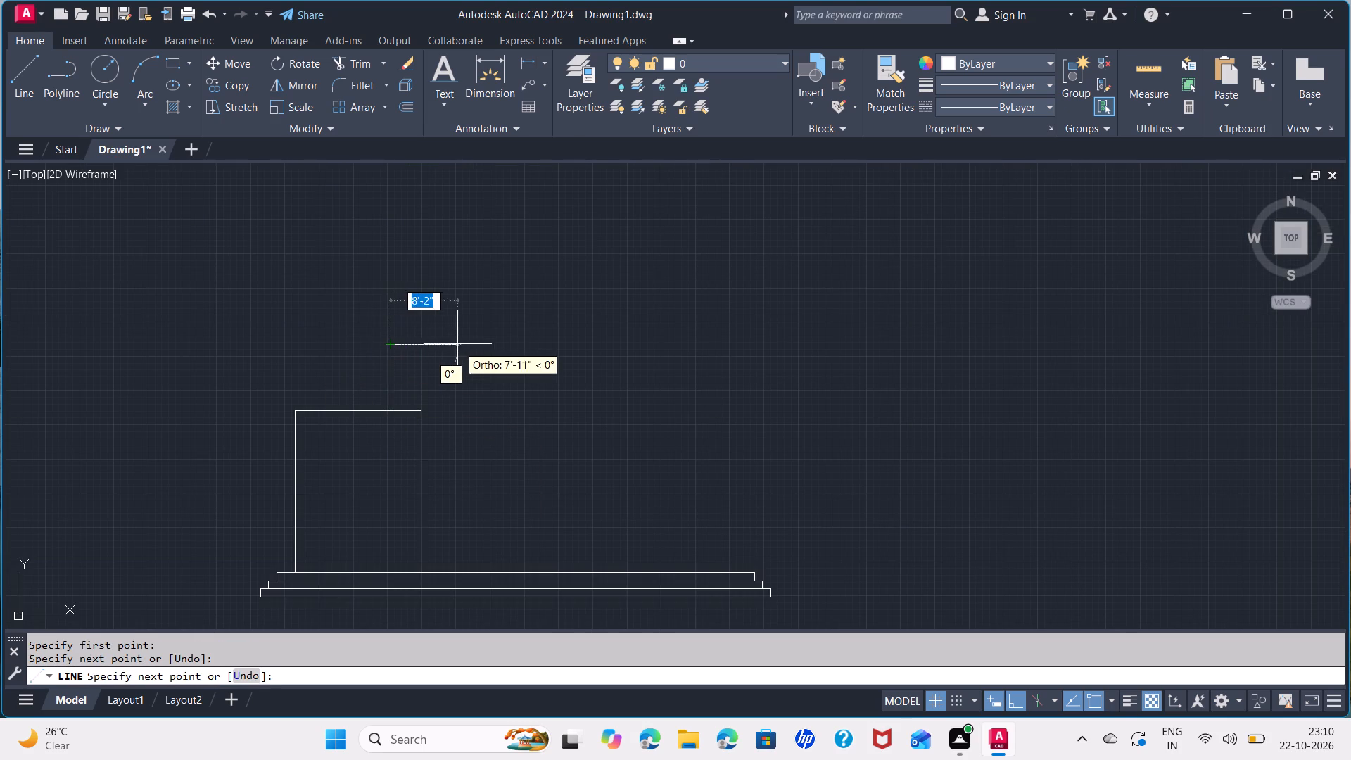
click(472, 342)
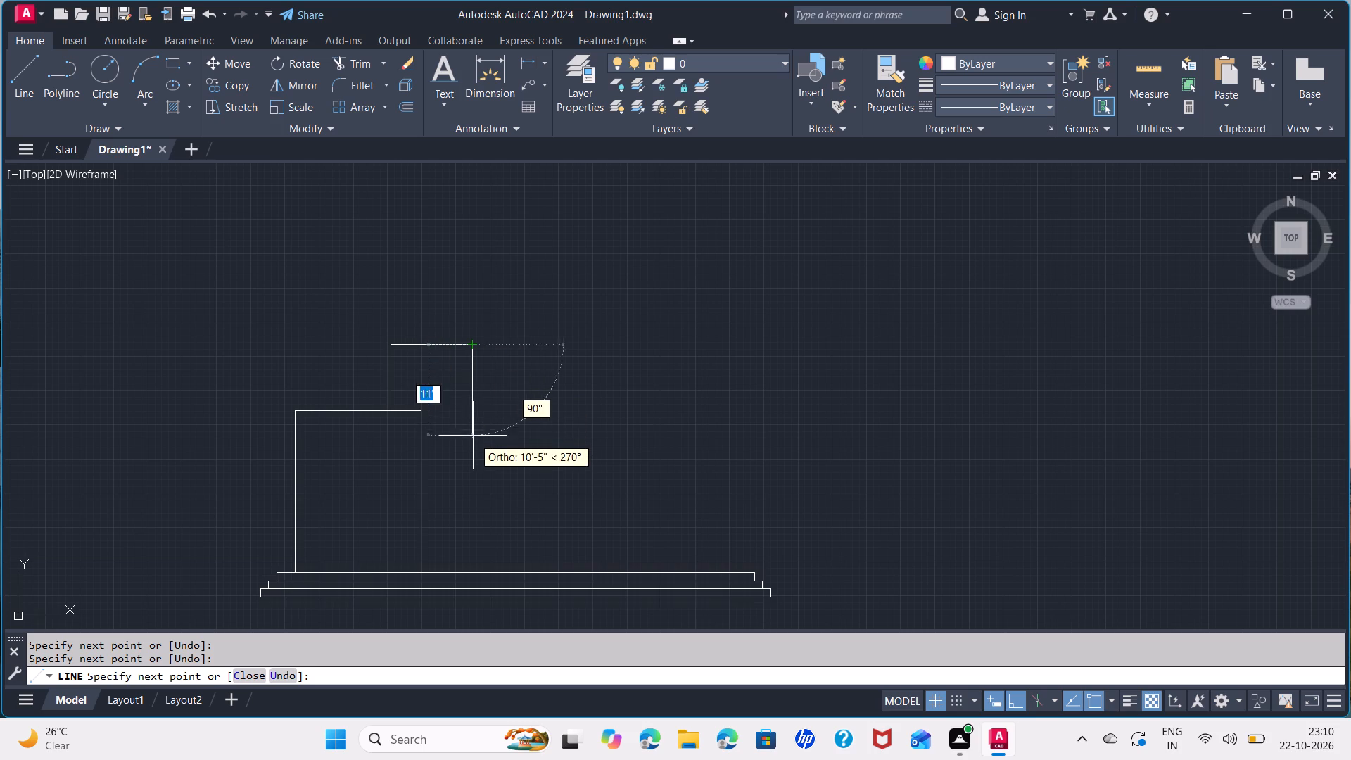
click(473, 452)
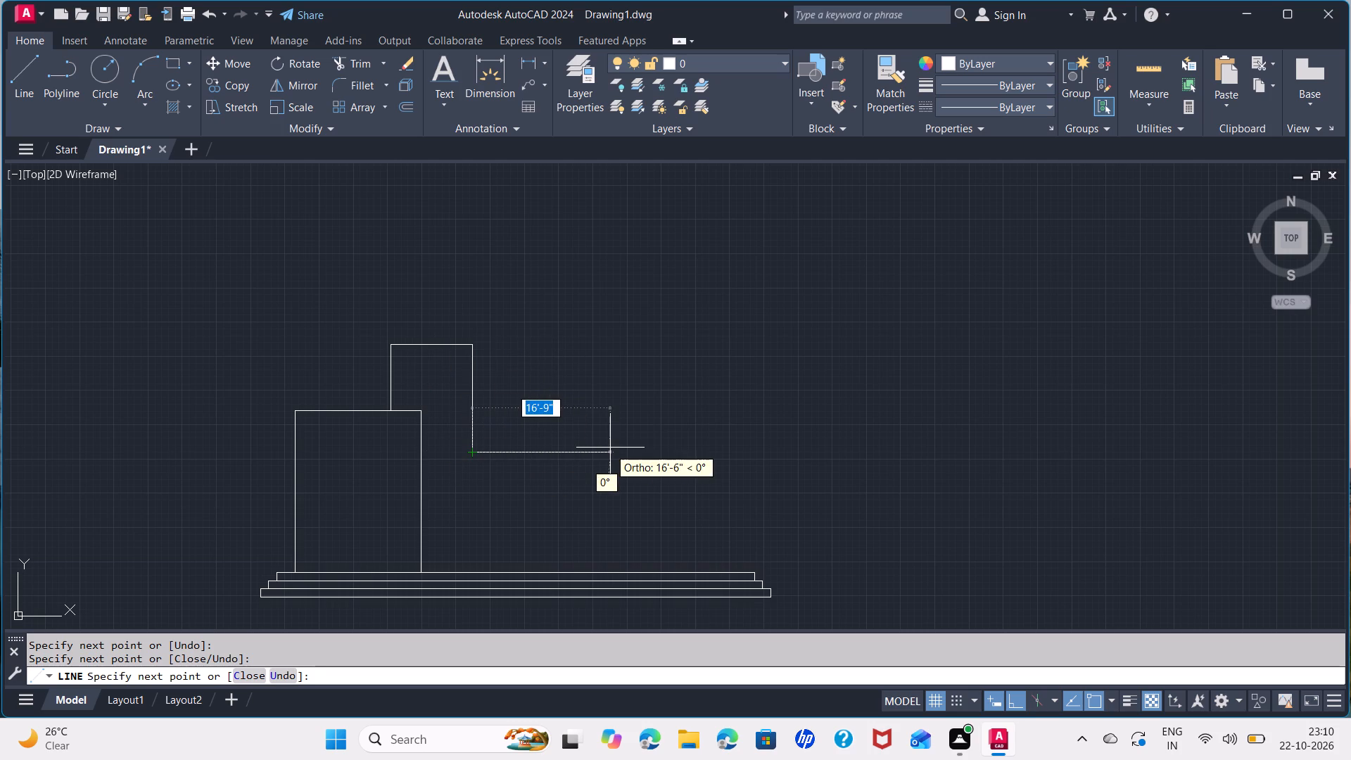
click(611, 448)
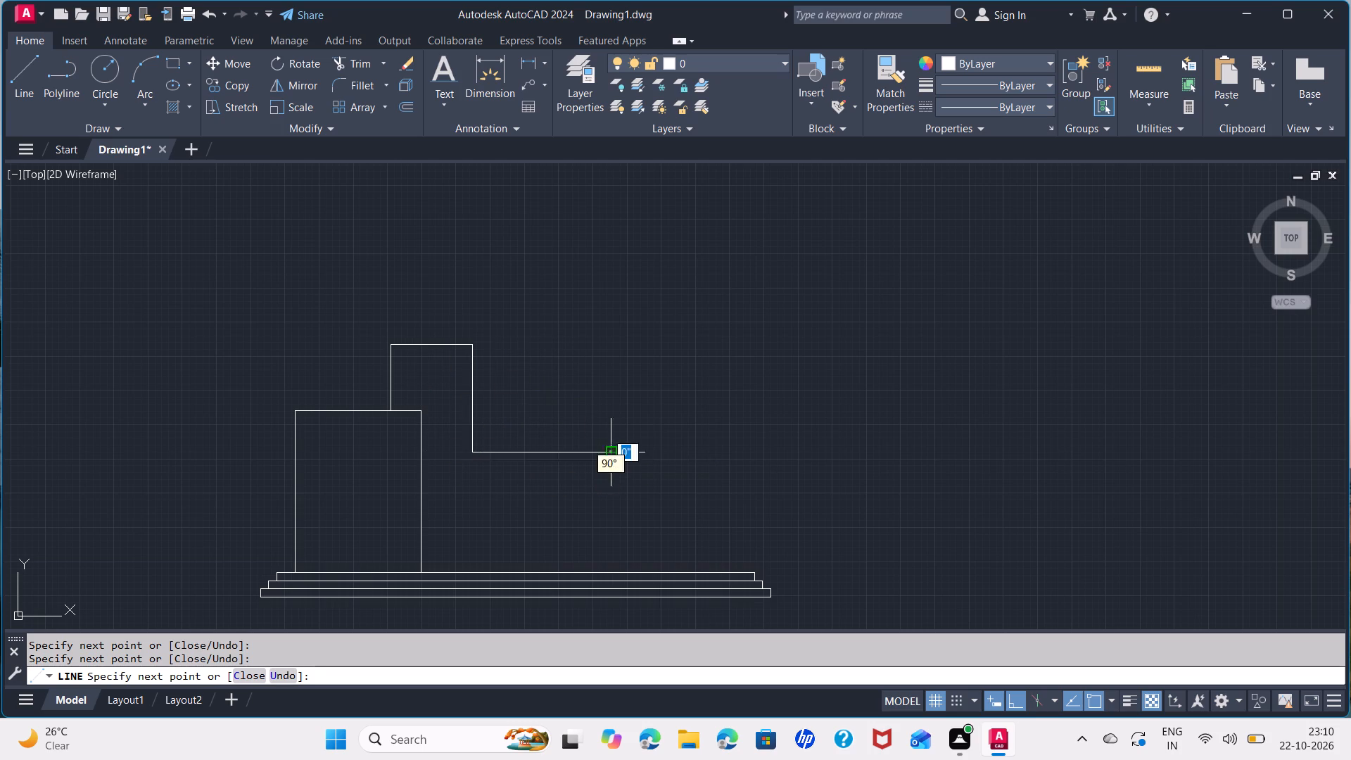
click(614, 571)
key(space)
Draw a wall line about 25'-6" high from the base's right end, and a horizontal line about 32'-6" back to the tower's right side.
middle_drag(528, 453, 652, 458)
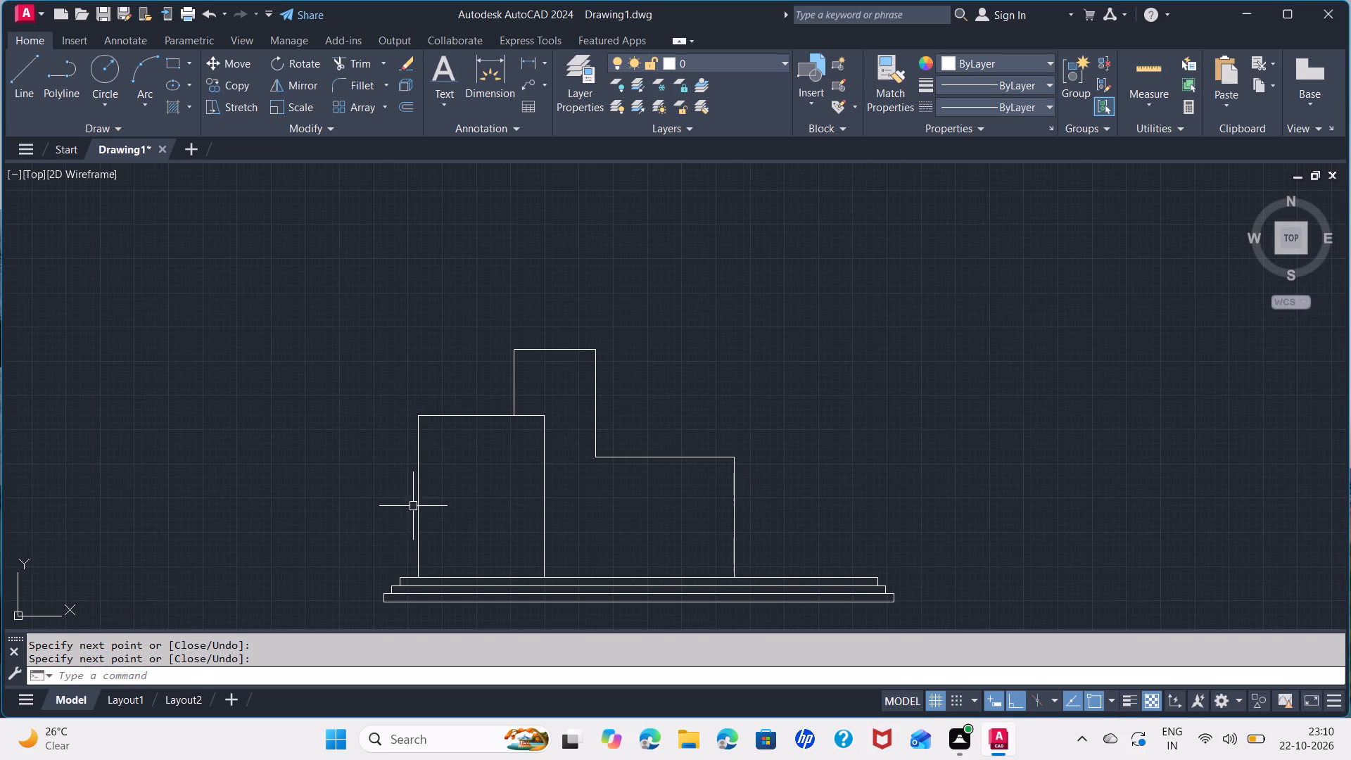
scroll(543, 367, down, 1)
middle_drag(553, 353, 502, 353)
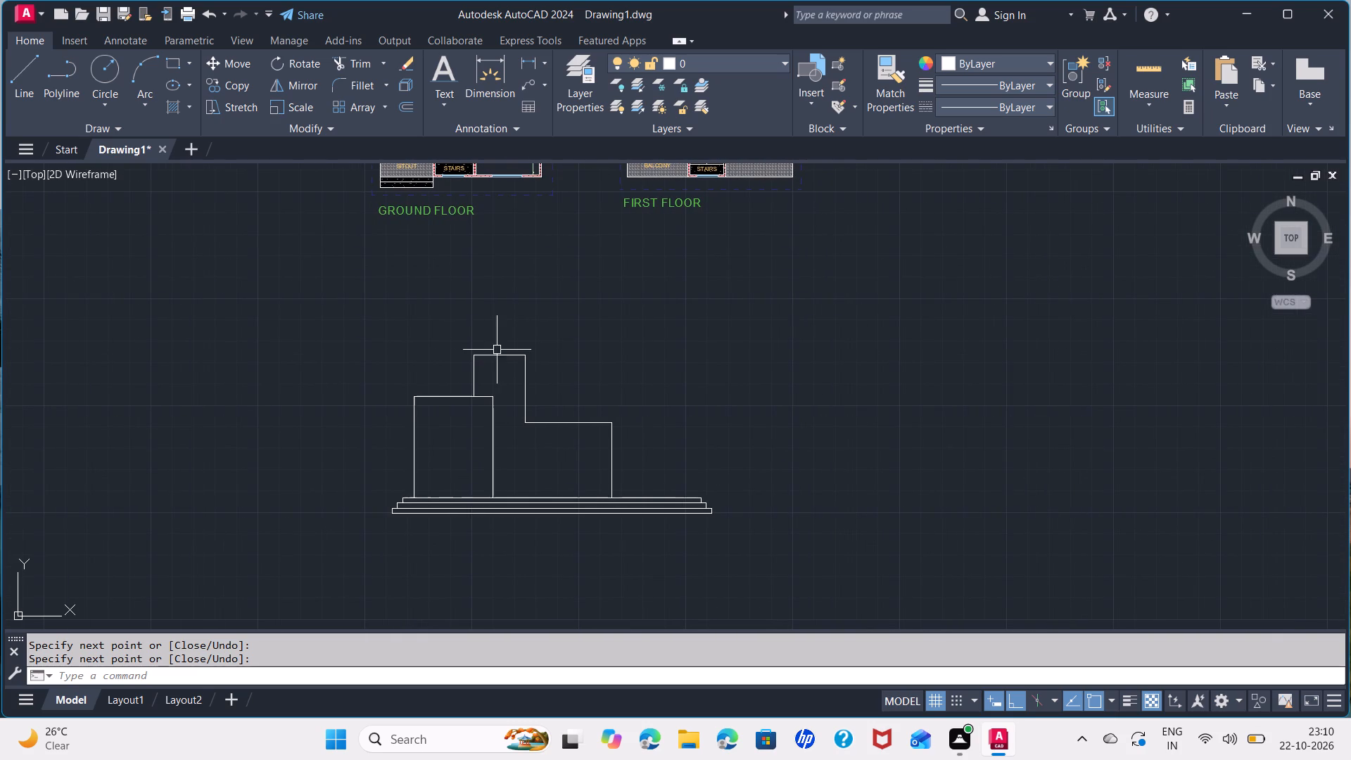
middle_drag(557, 367, 427, 367)
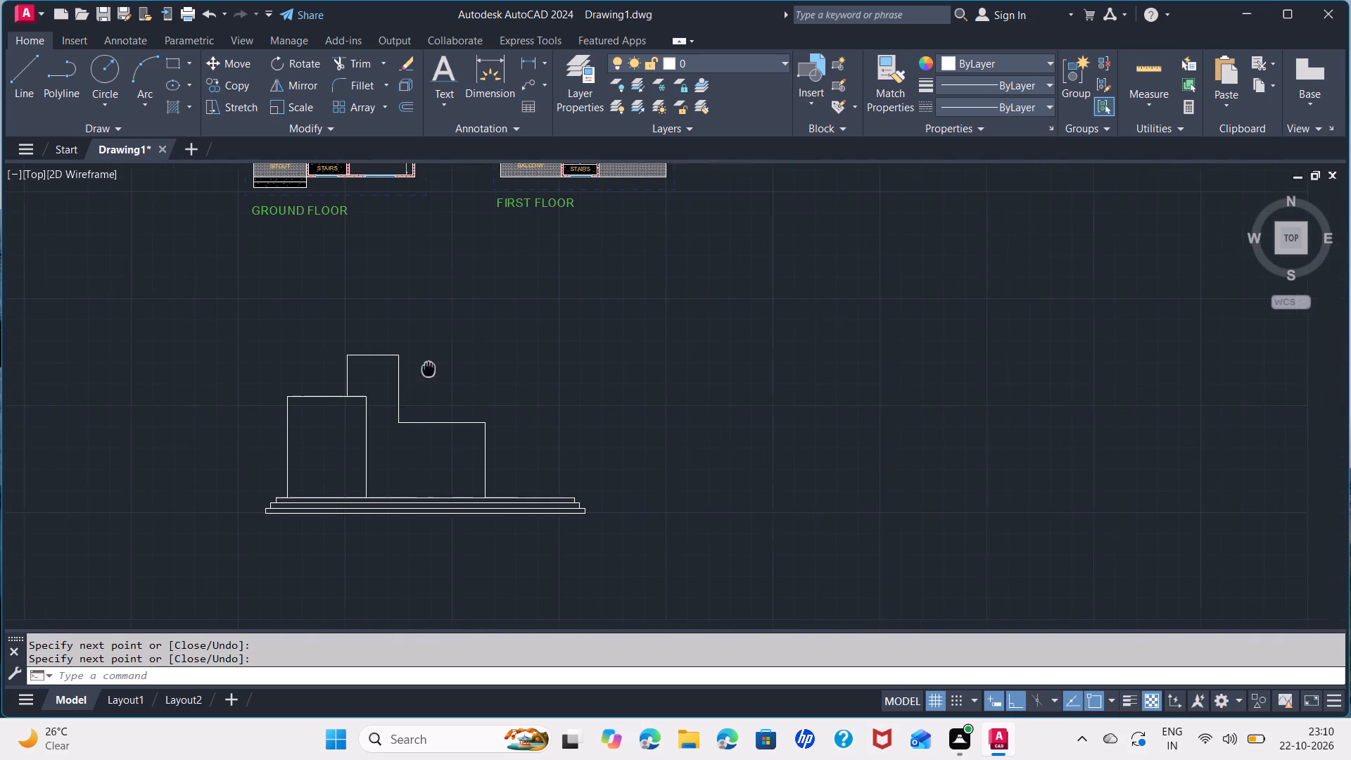
middle_drag(427, 367, 367, 351)
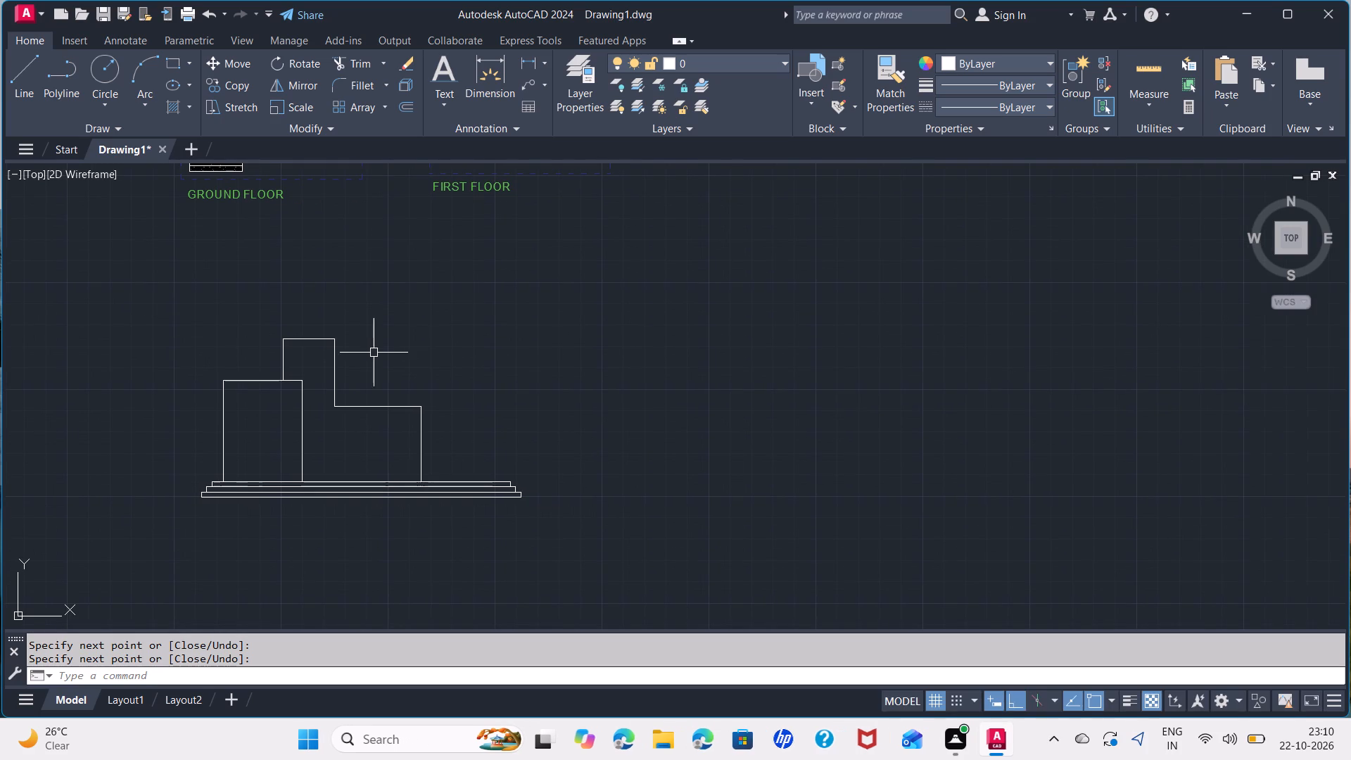
key(space)
scroll(453, 471, up, 2)
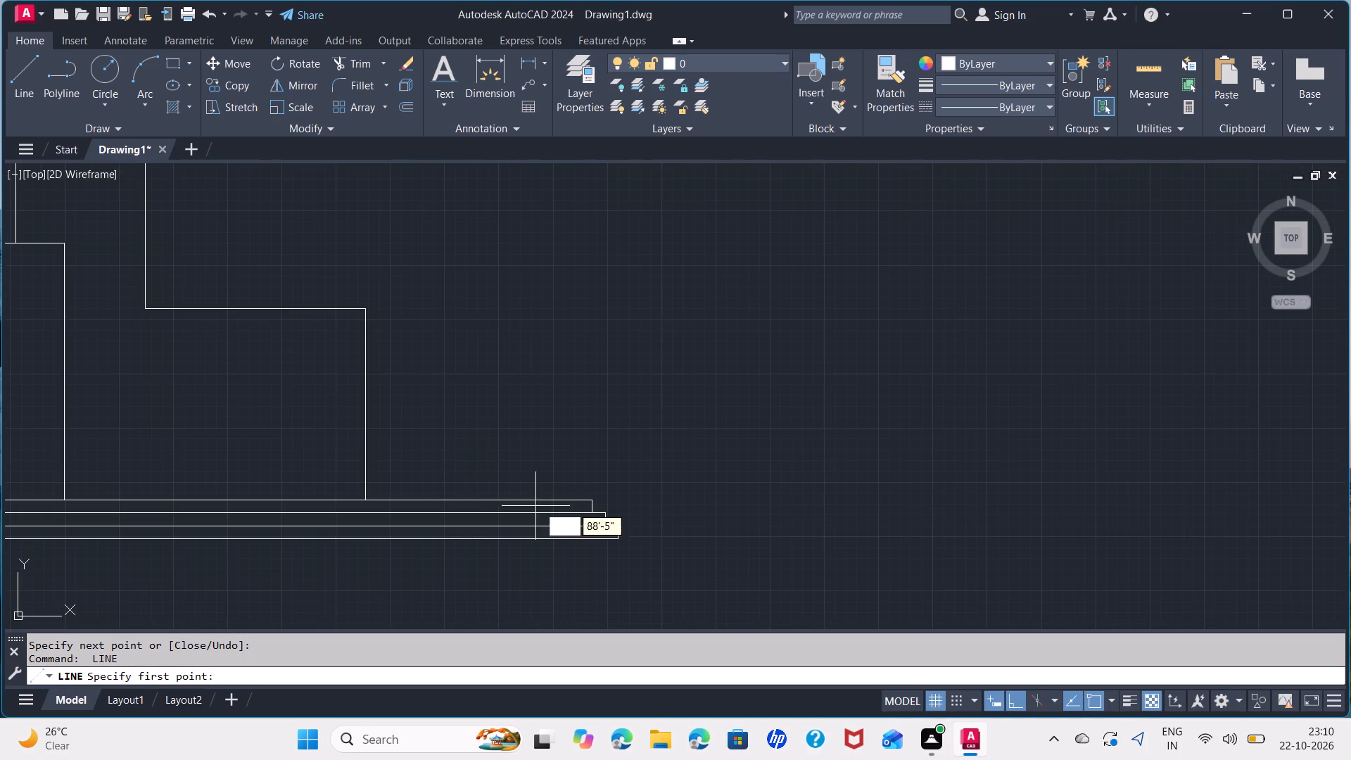
click(569, 500)
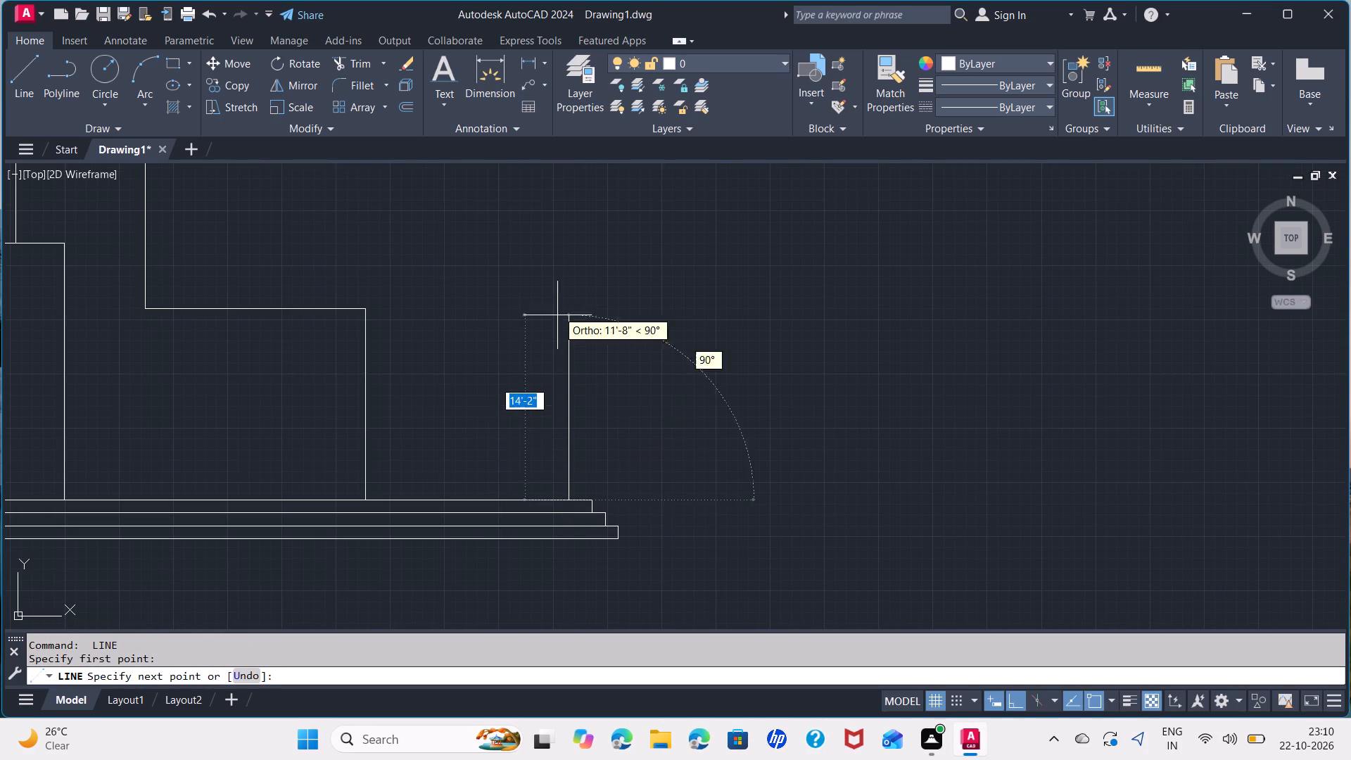
middle_drag(559, 235, 600, 412)
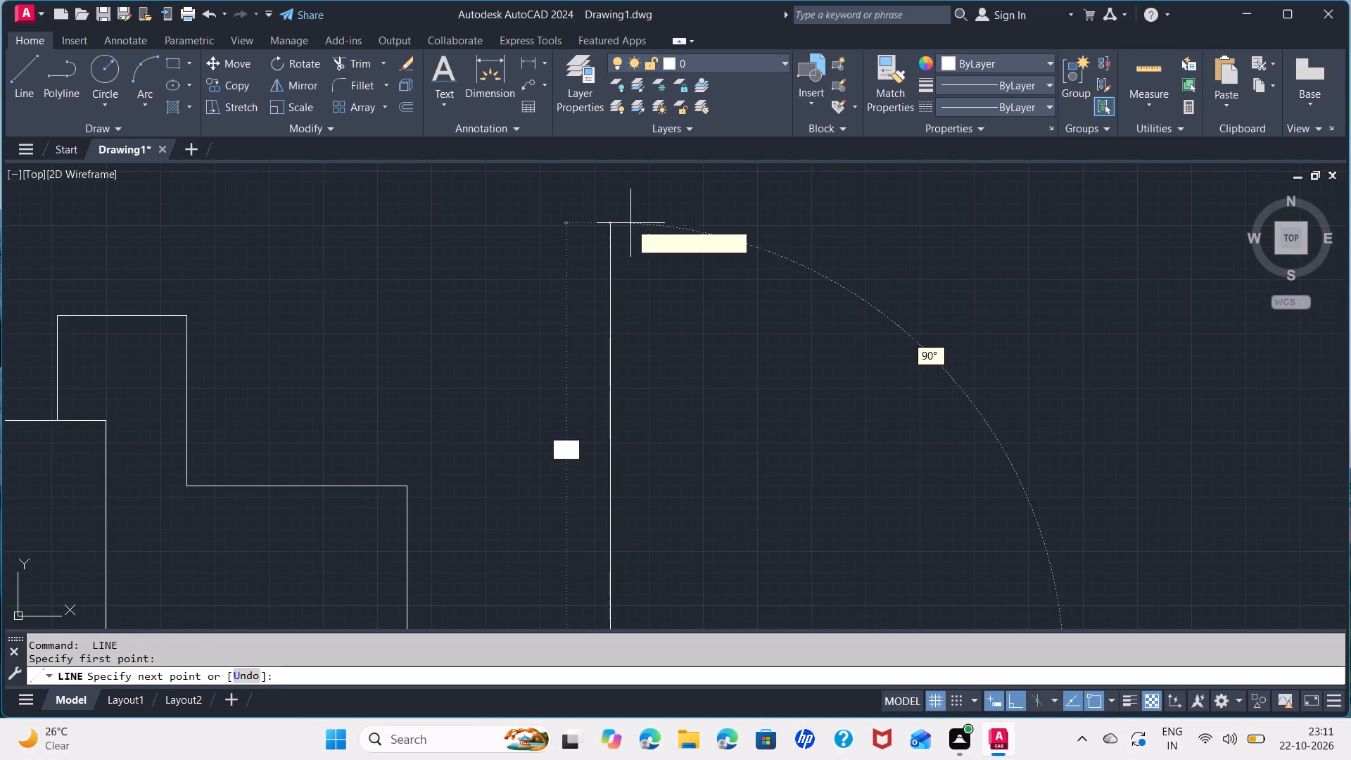
middle_drag(630, 219, 668, 282)
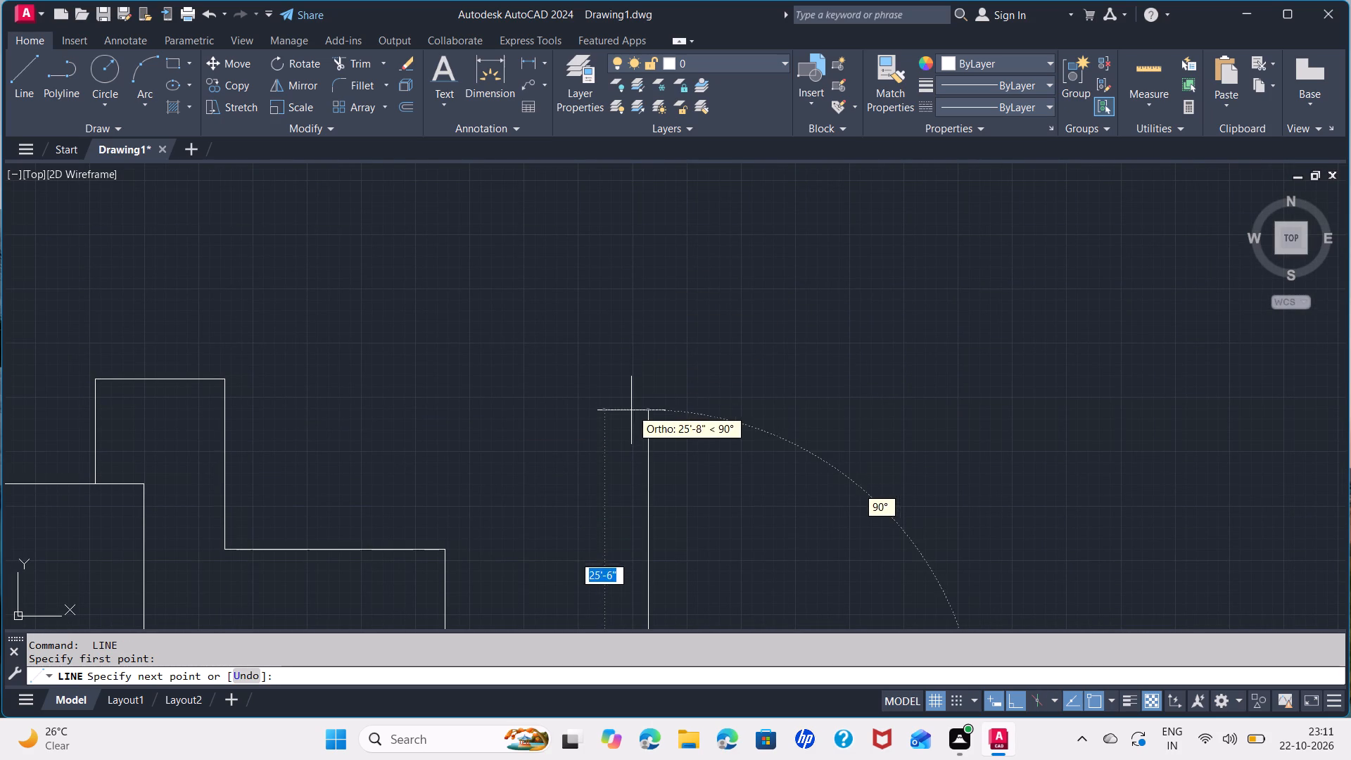
click(631, 412)
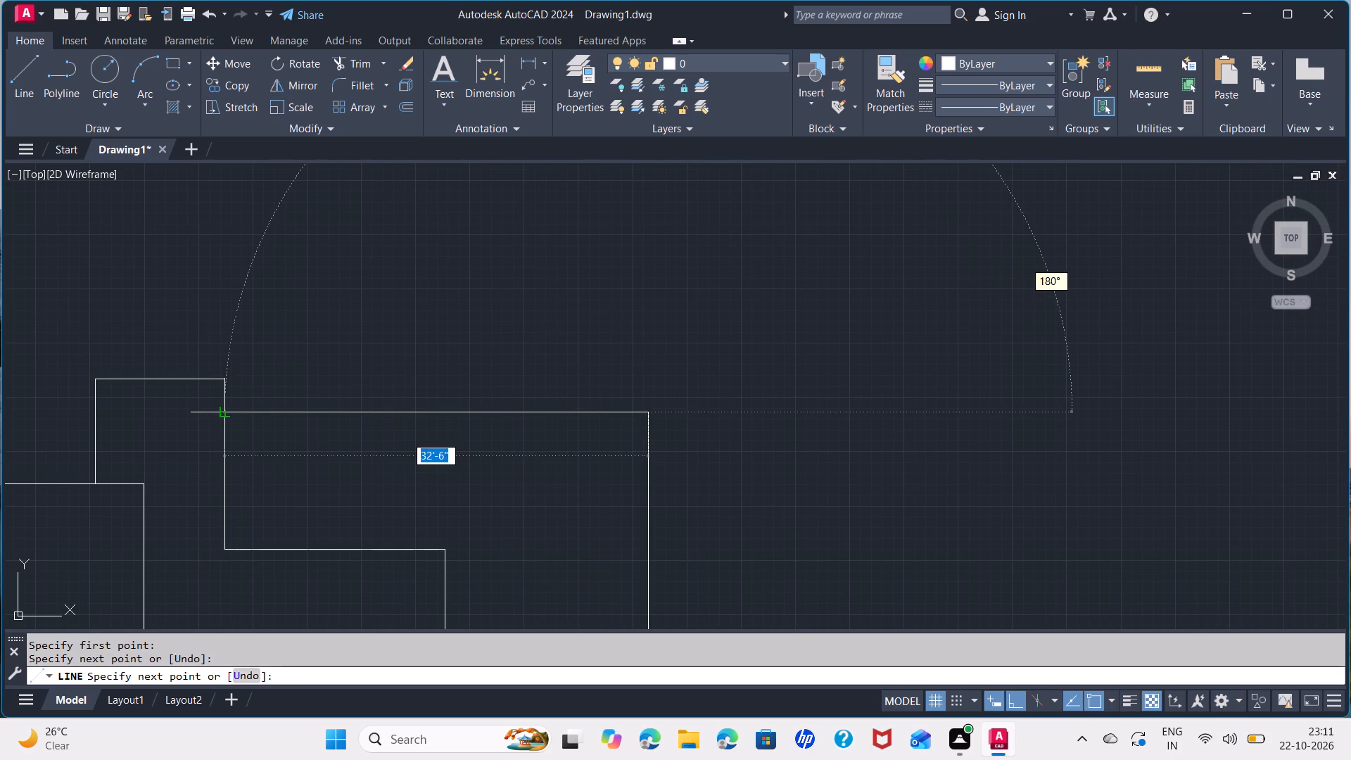
click(224, 412)
key(space)
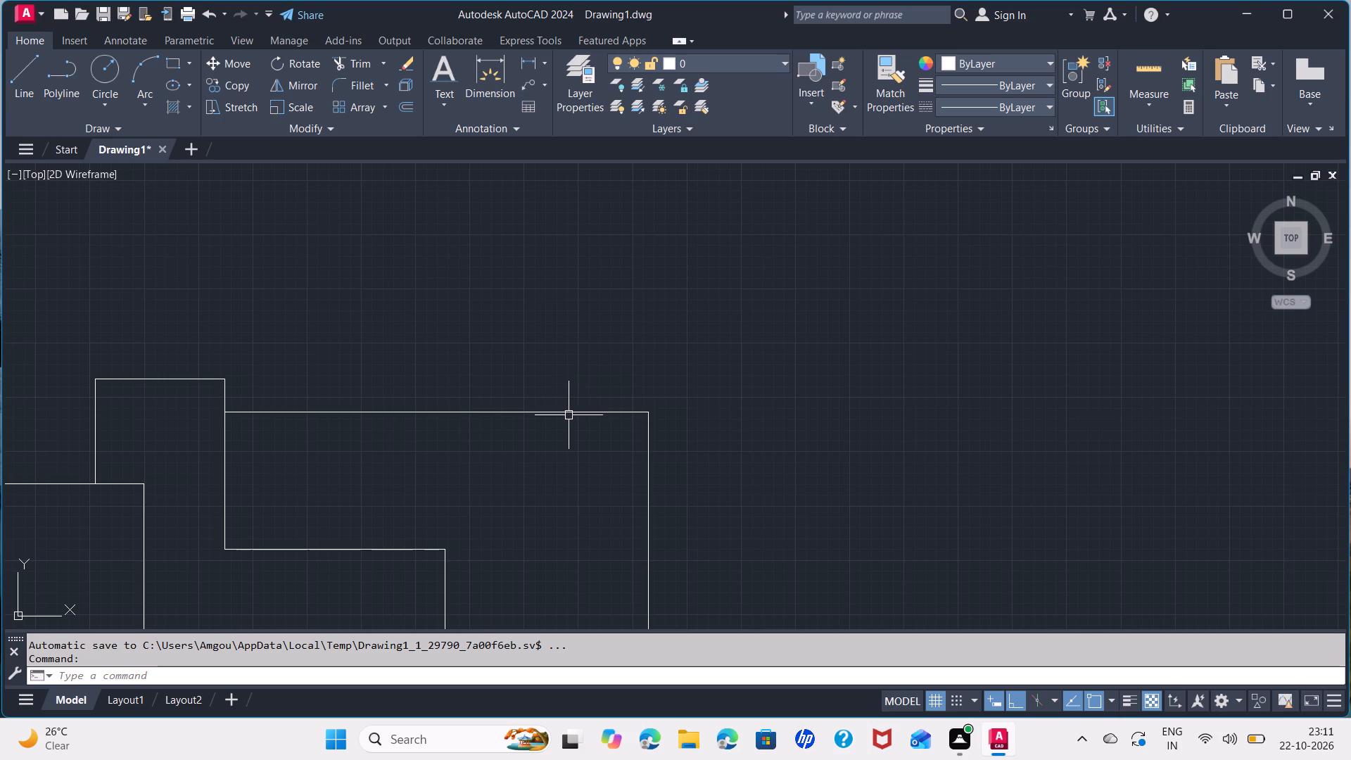
Draw a roof band about 11'-8" high, overhanging the right wall, extending past the left wall outline, and returning to the tower's left side.
key(space)
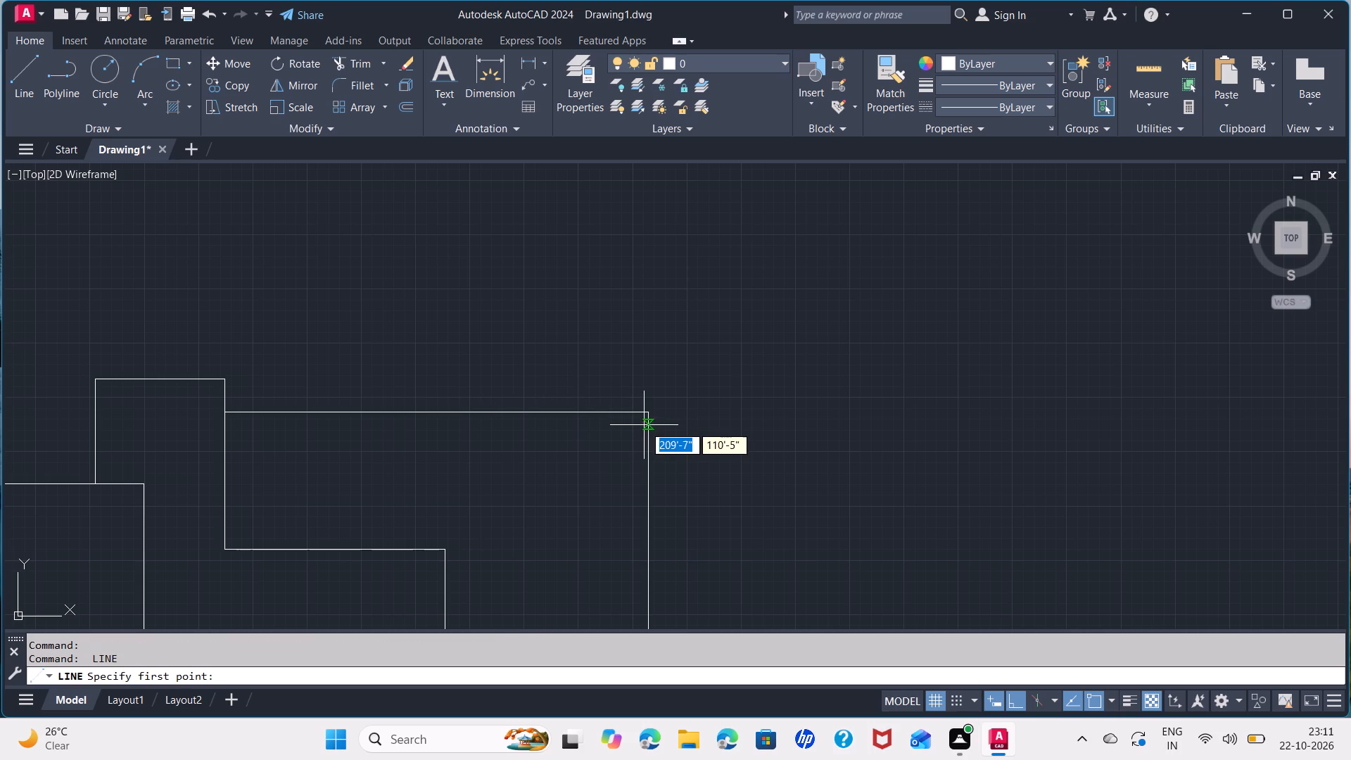
click(645, 415)
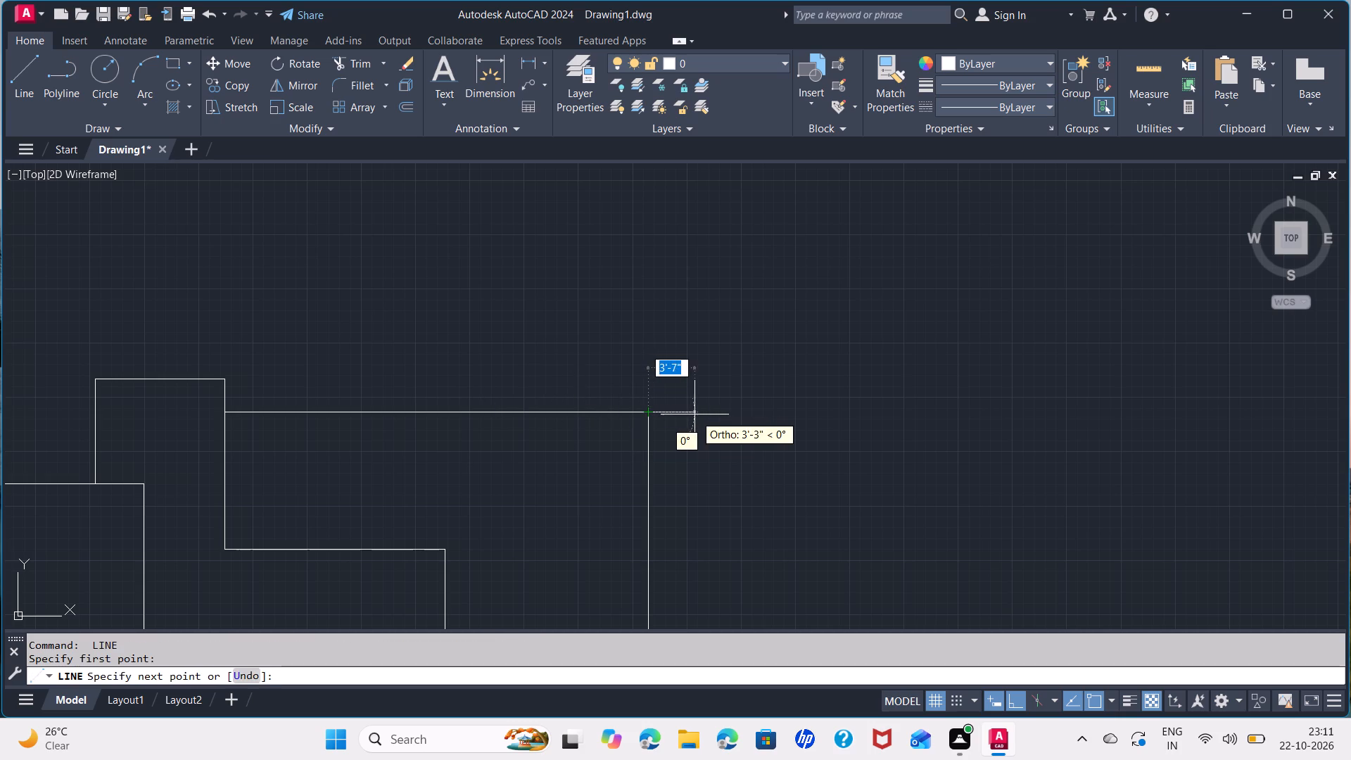
click(719, 411)
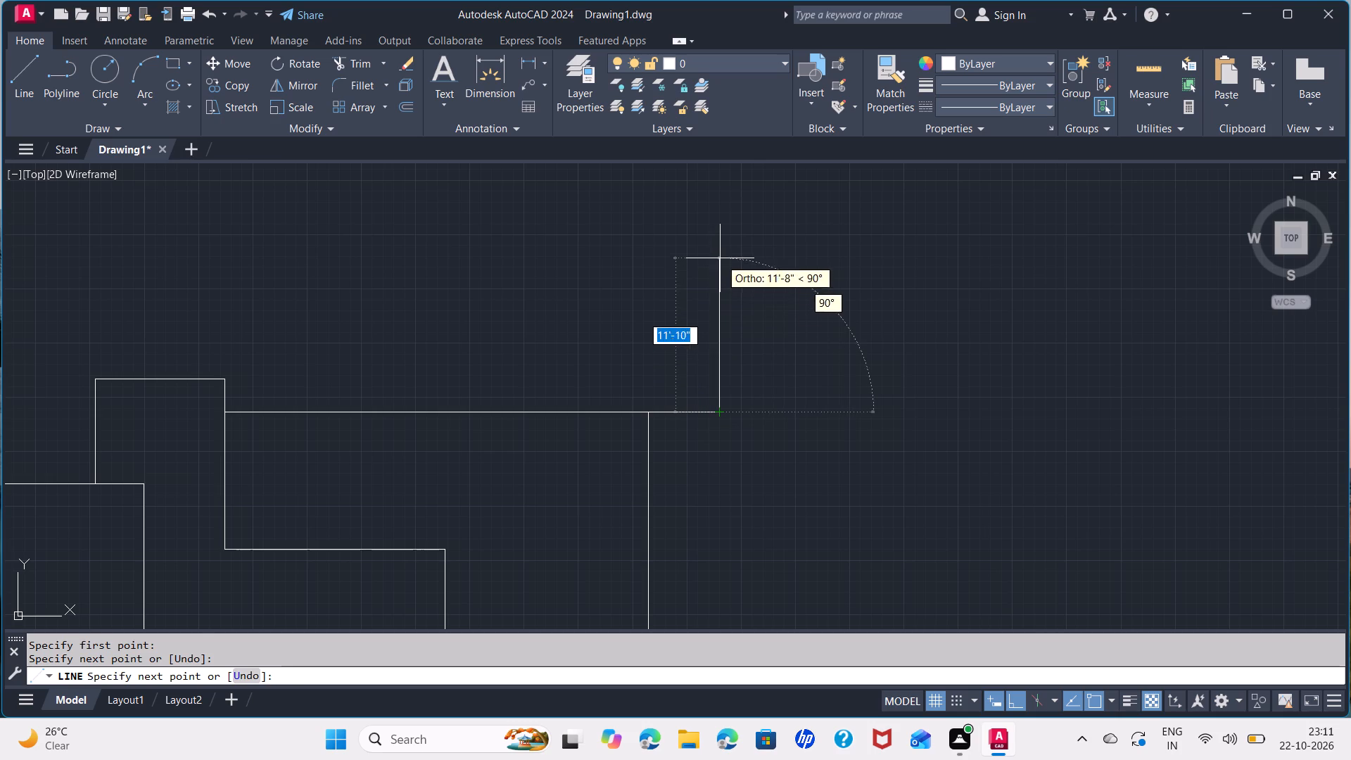
click(720, 258)
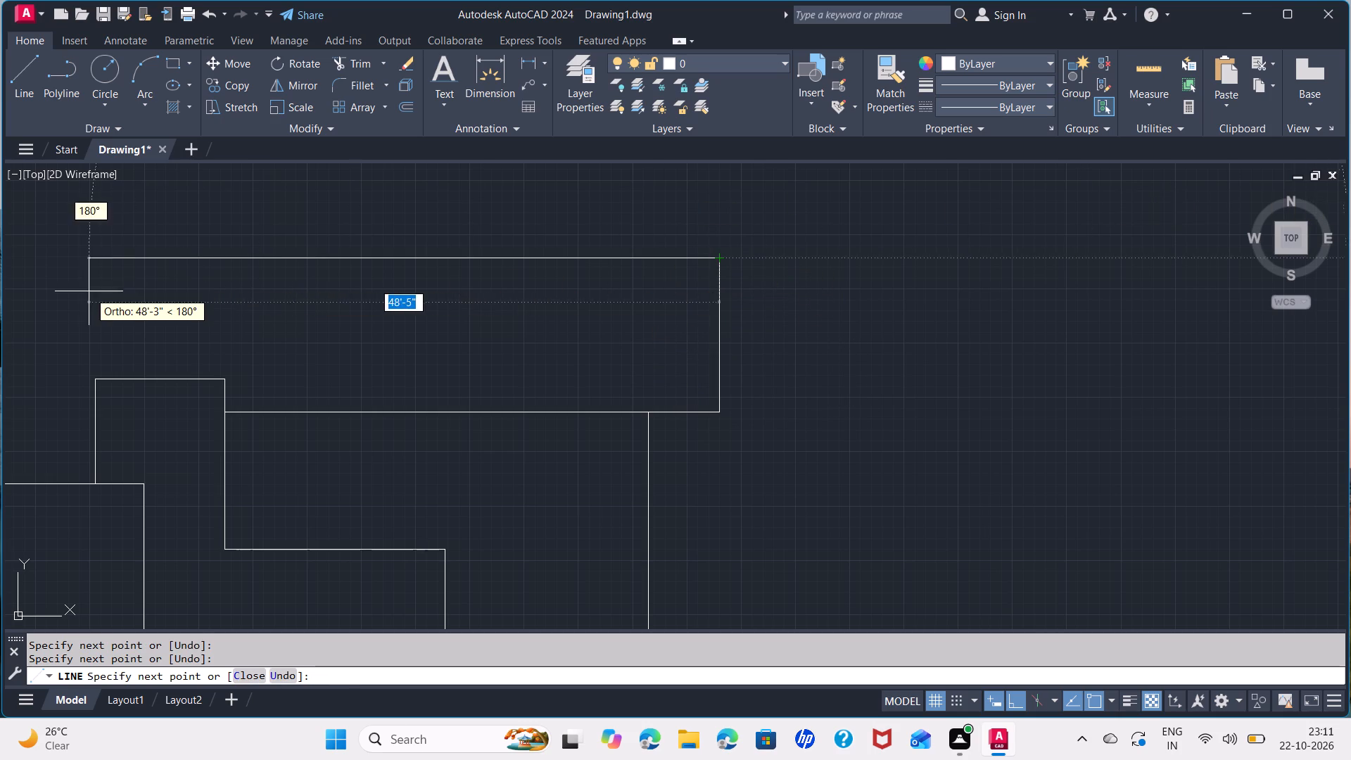
scroll(89, 291, down, 1)
middle_drag(89, 292, 573, 299)
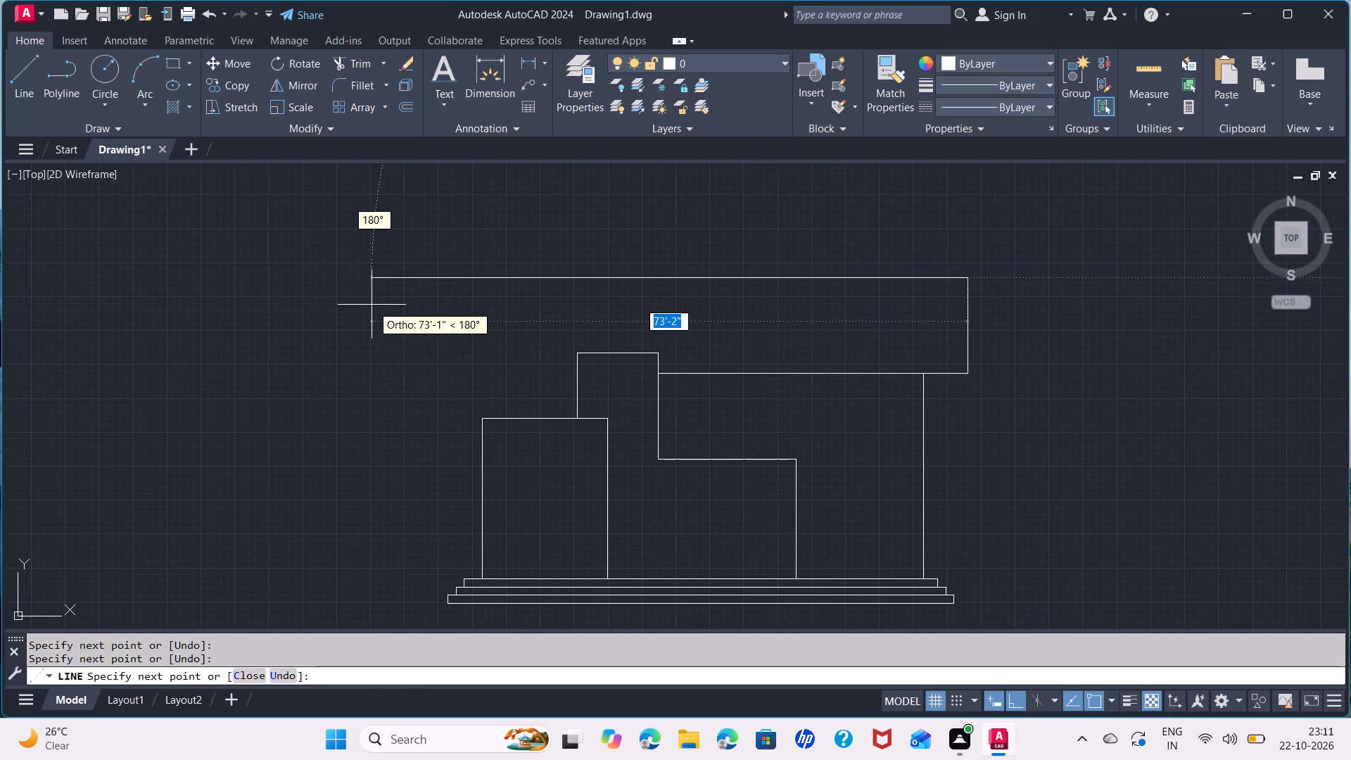
click(394, 317)
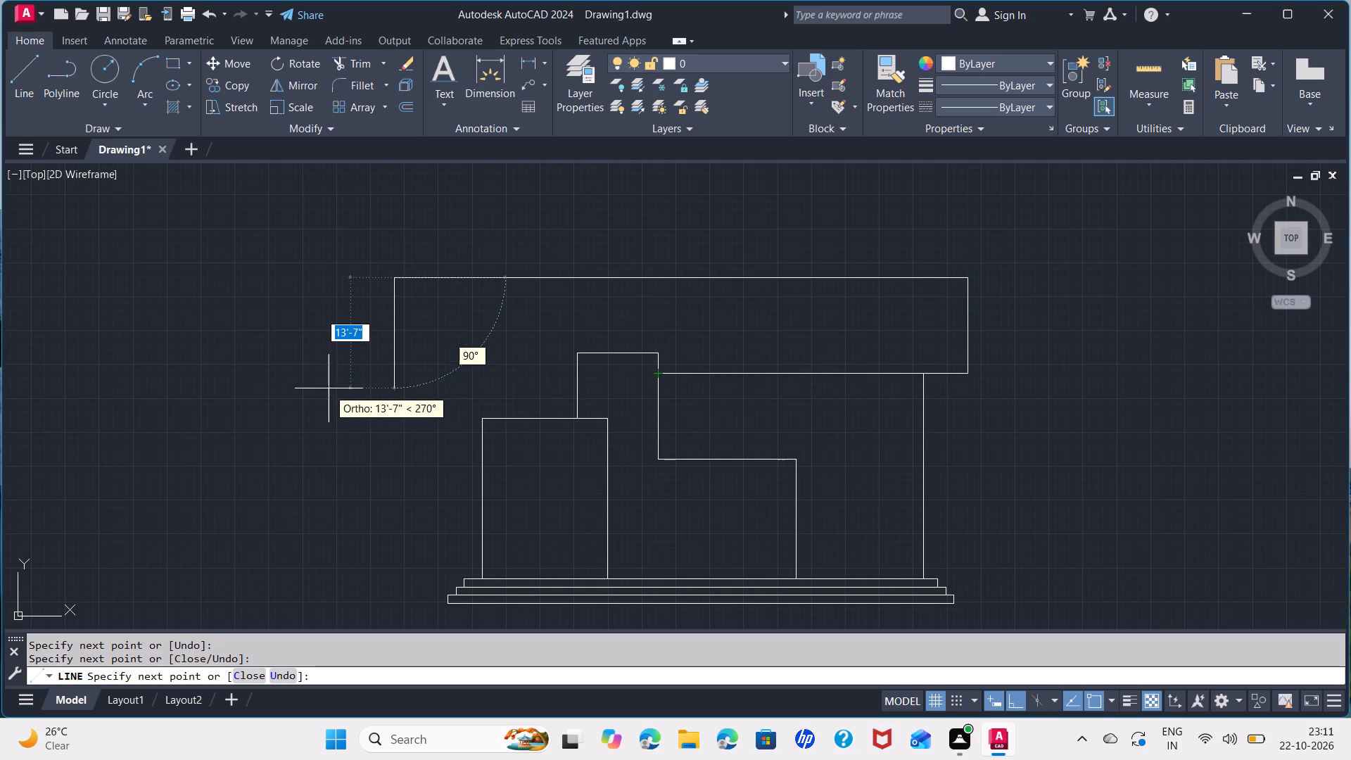
click(395, 376)
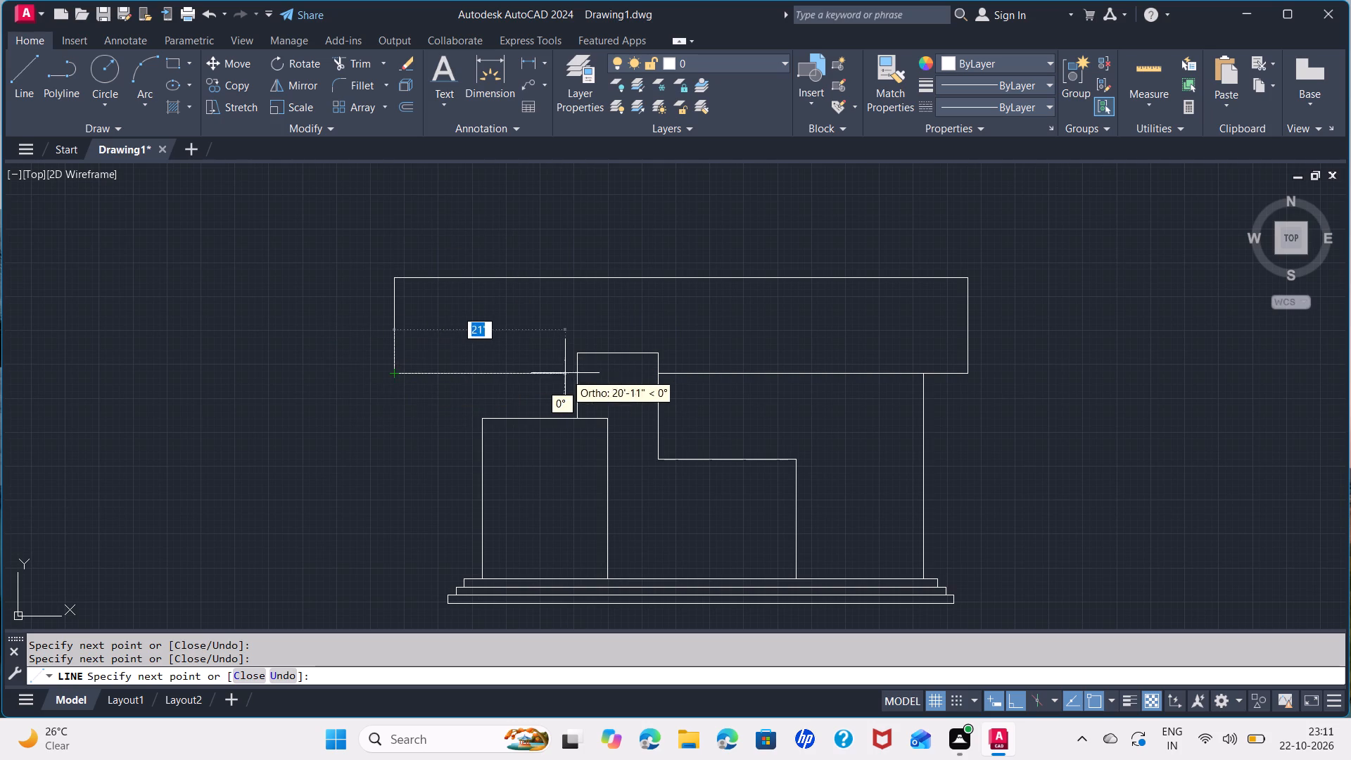
click(581, 374)
key(space)
With ortho off, draw a vertical about 14' high from the left wall top's midpoint, and a left roof slope about 20'-10" down to wall-top level.
scroll(568, 372, down, 1)
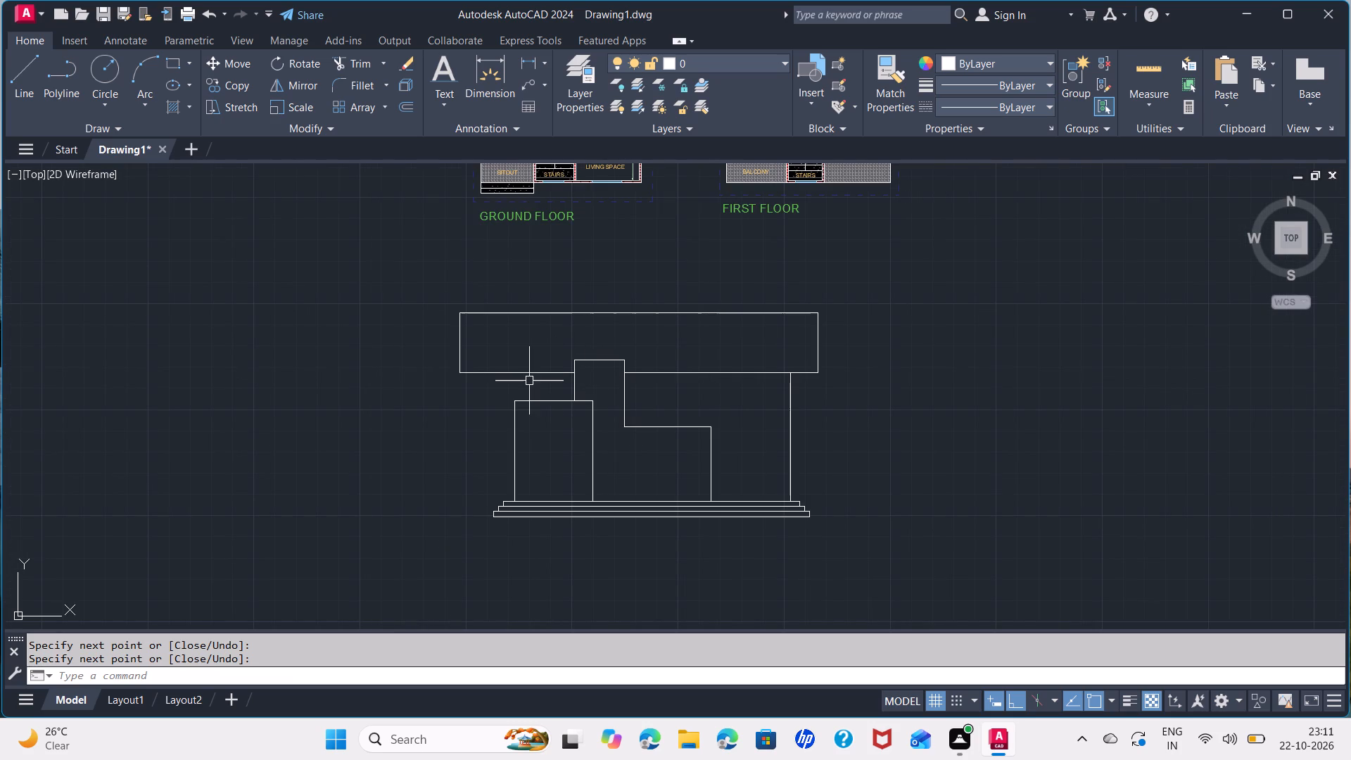
scroll(529, 381, up, 1)
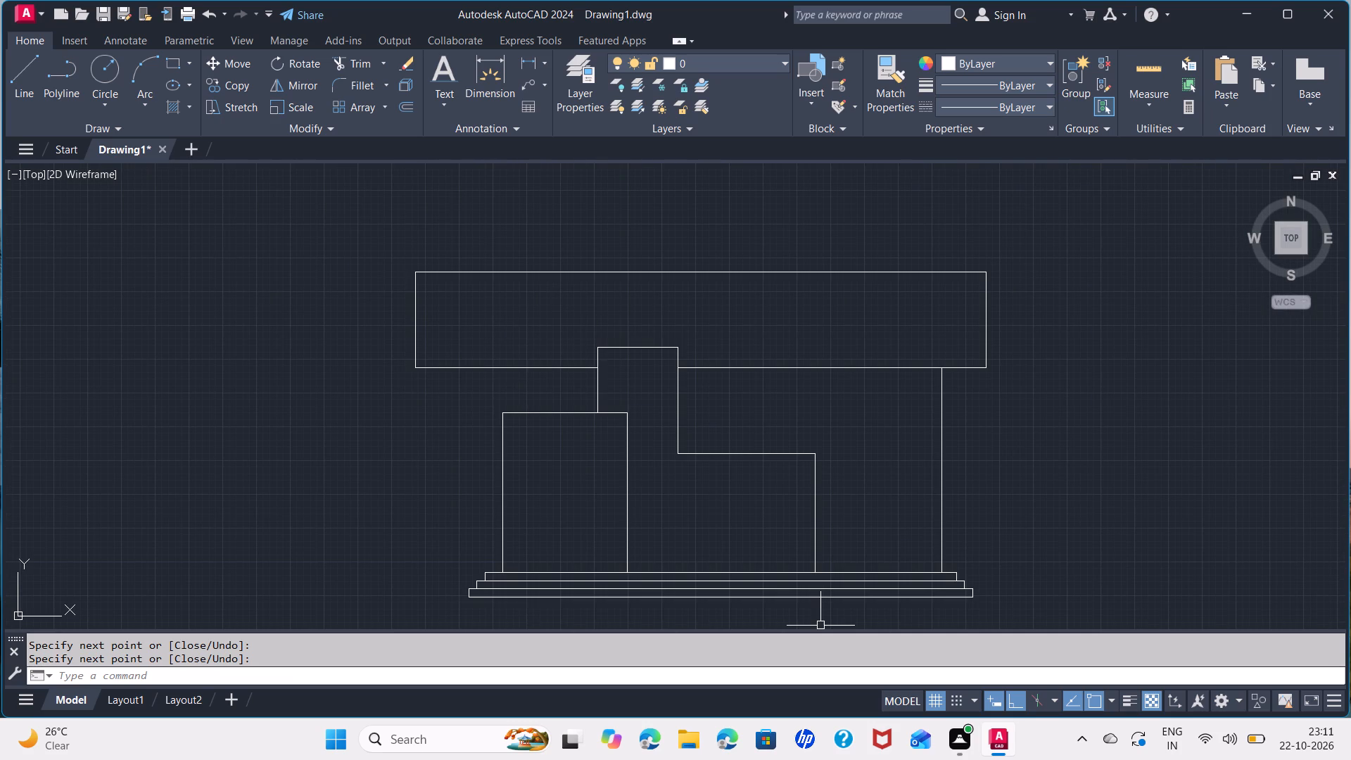
click(1014, 704)
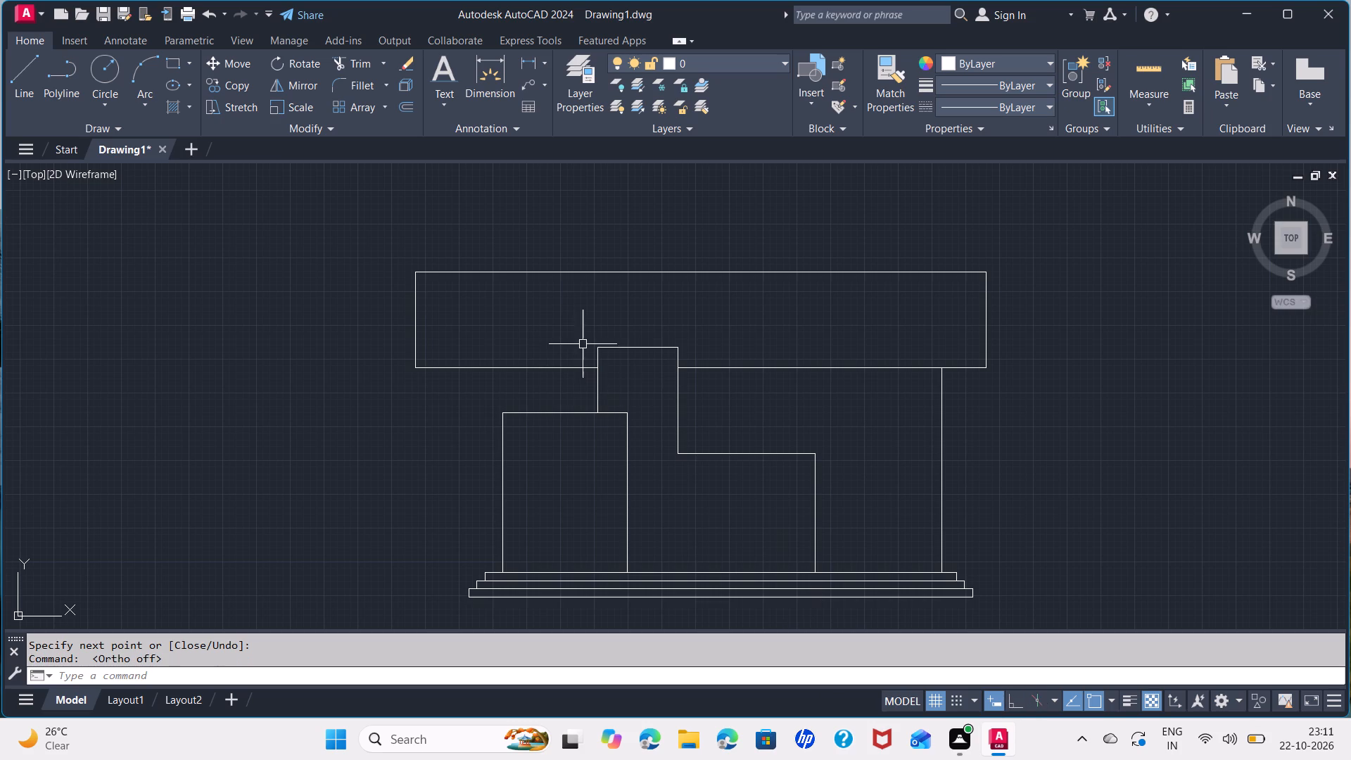
key(space)
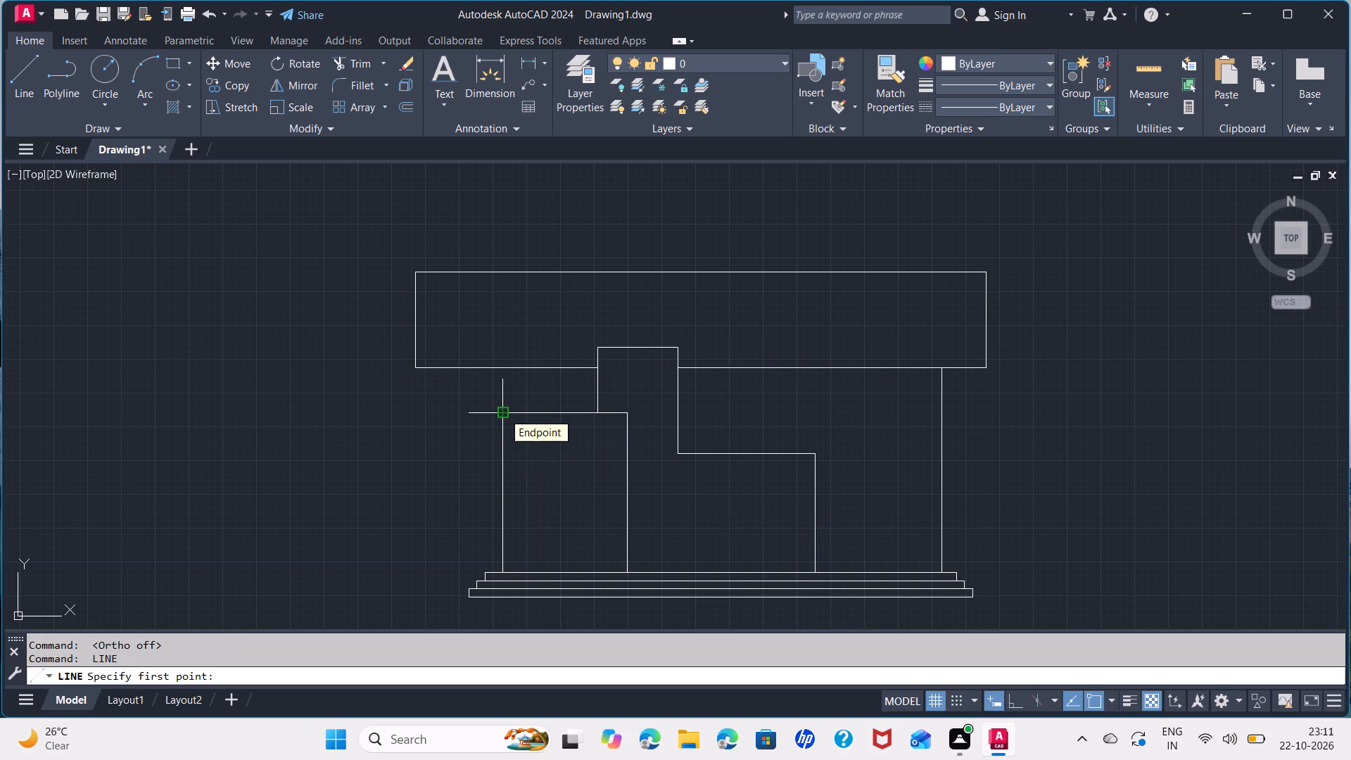
click(570, 416)
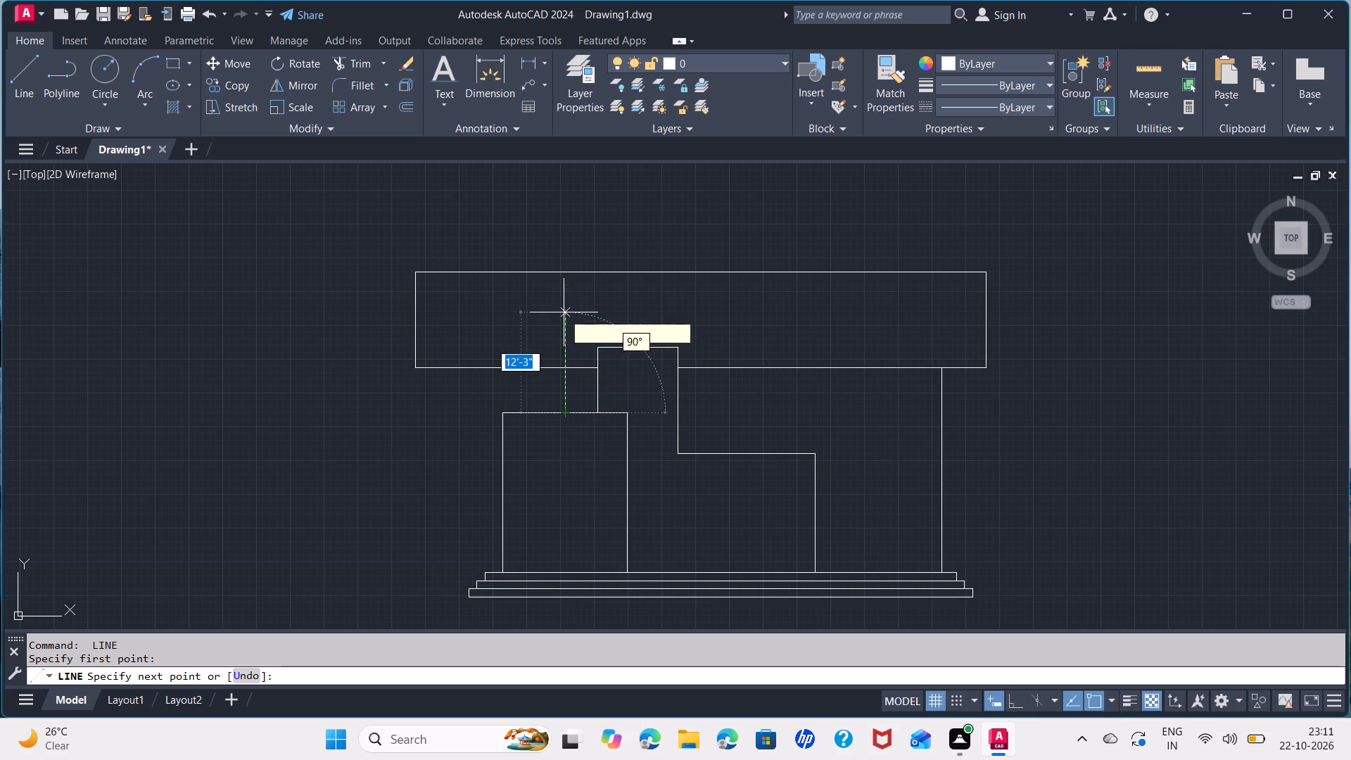
click(564, 297)
click(564, 294)
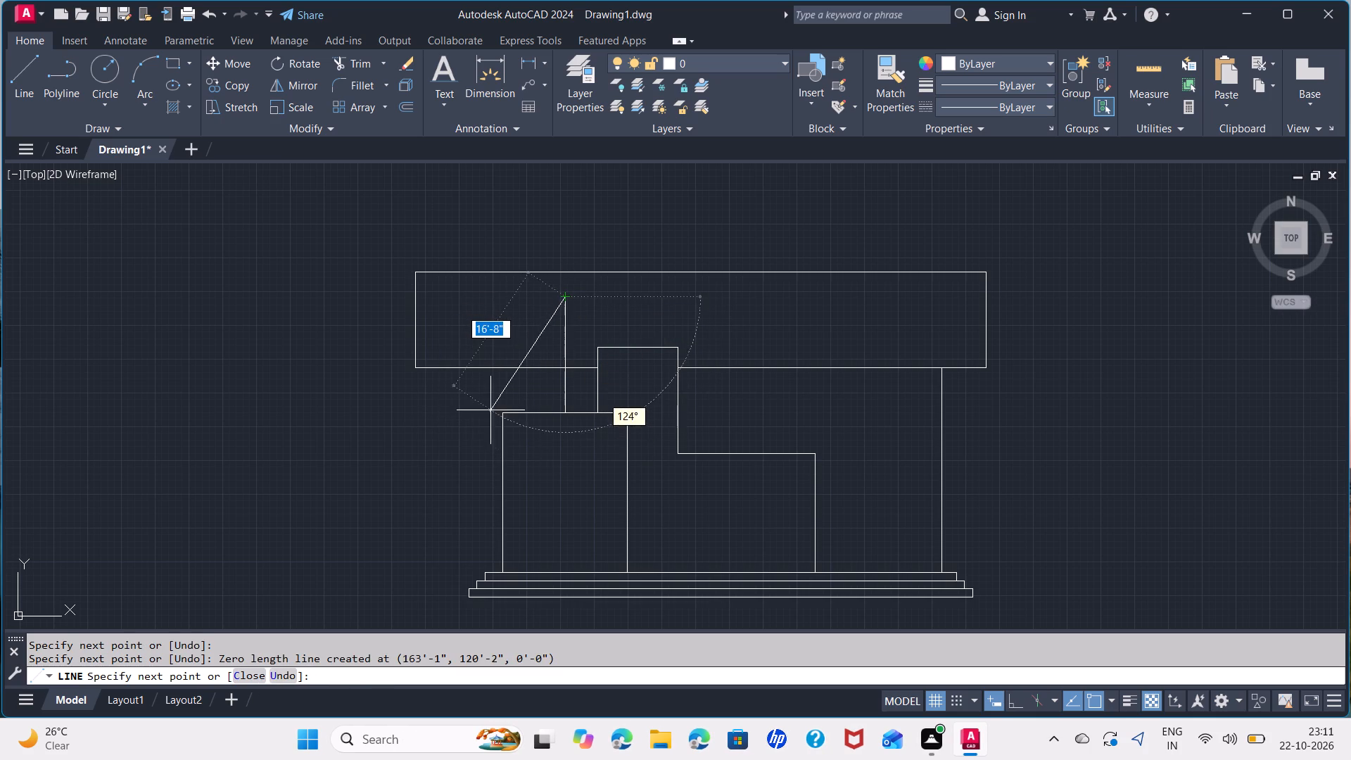
click(442, 410)
key(space)
Draw the right roof slope from the gable peak about 19'-7" down at 47° to the left wall's top level, beside the tower's right side.
key(space)
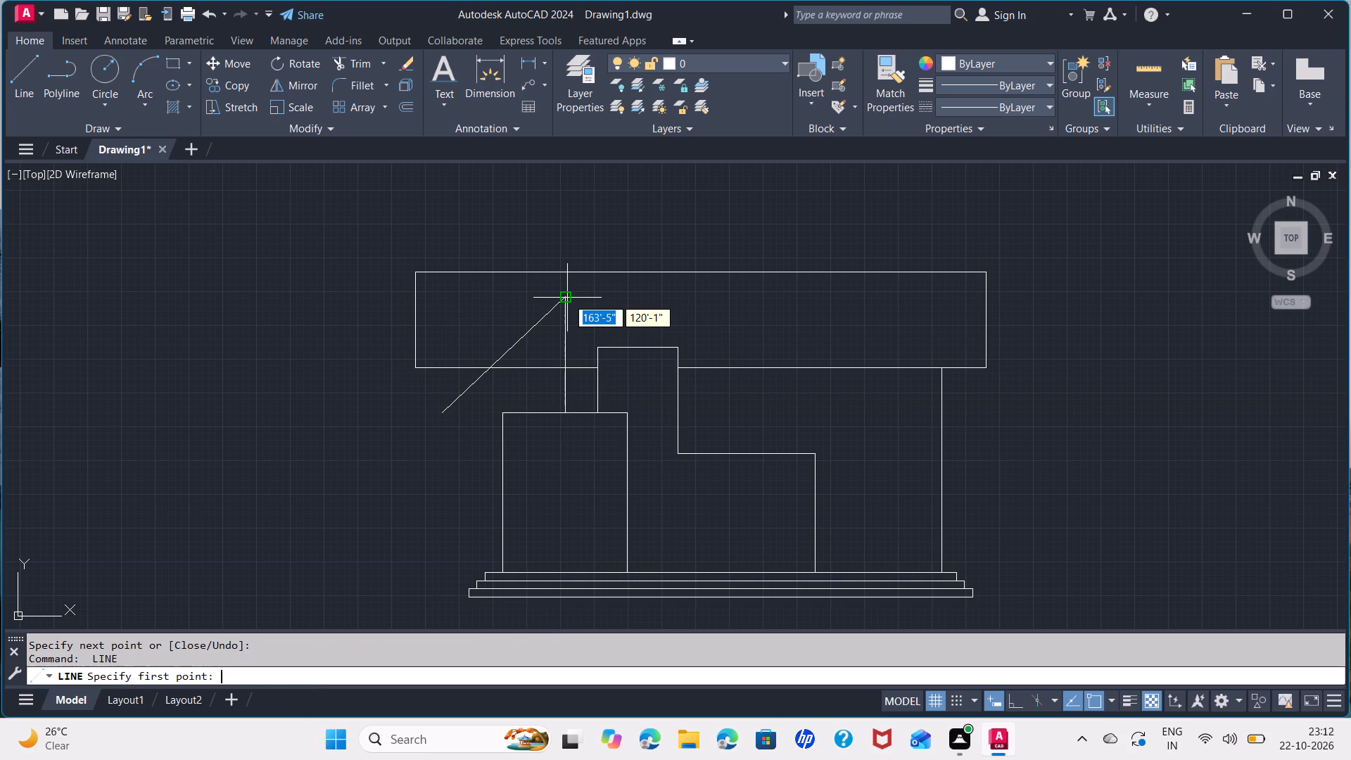
click(562, 301)
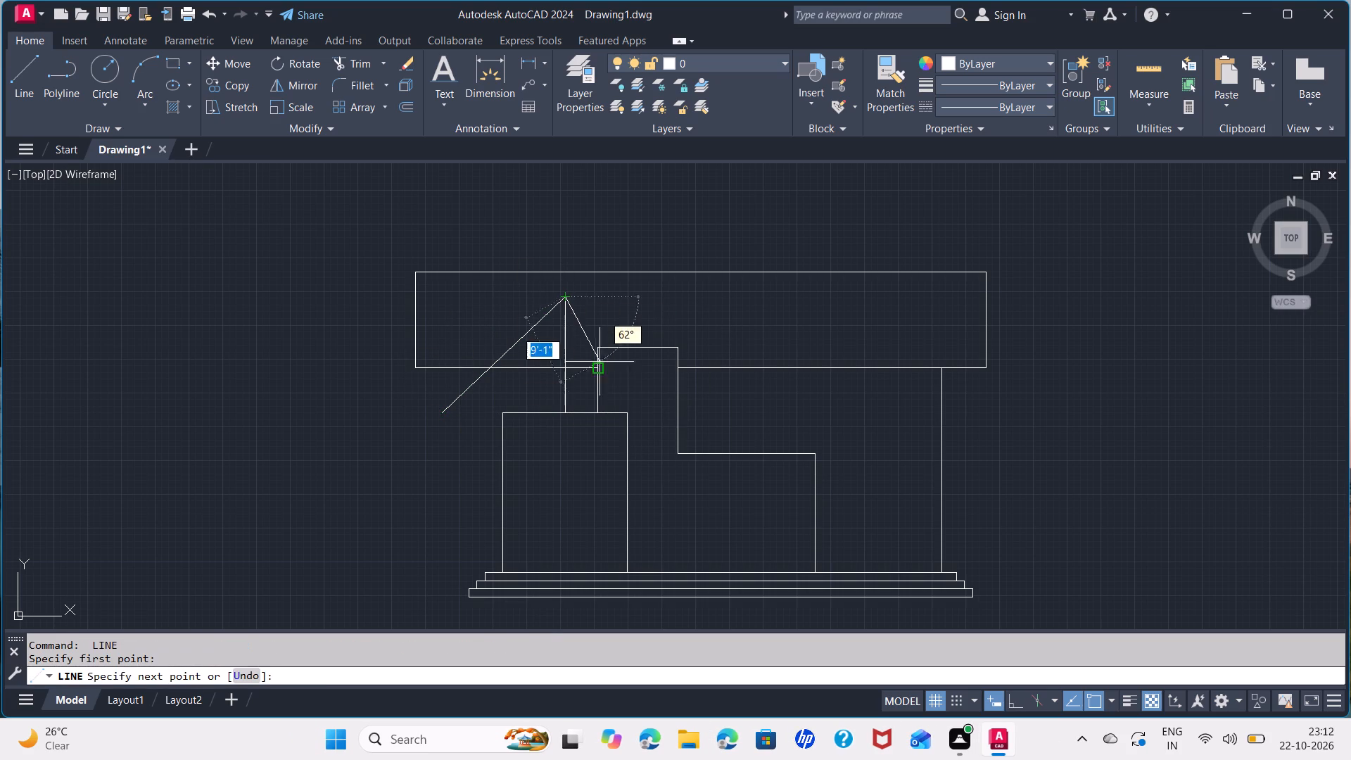
click(675, 414)
key(space)
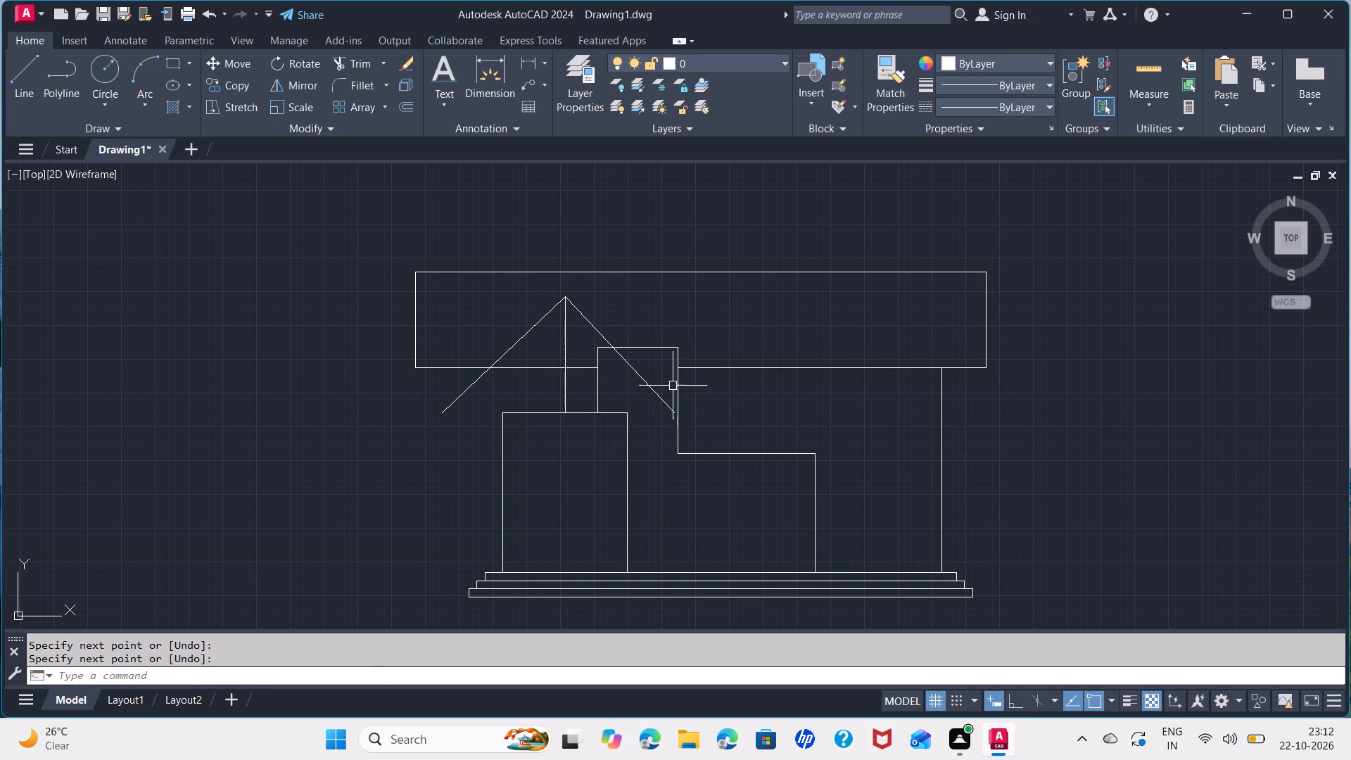
With ortho on, move the tower's right side line 6' horizontally to the right.
click(673, 386)
click(683, 393)
click(677, 388)
click(678, 400)
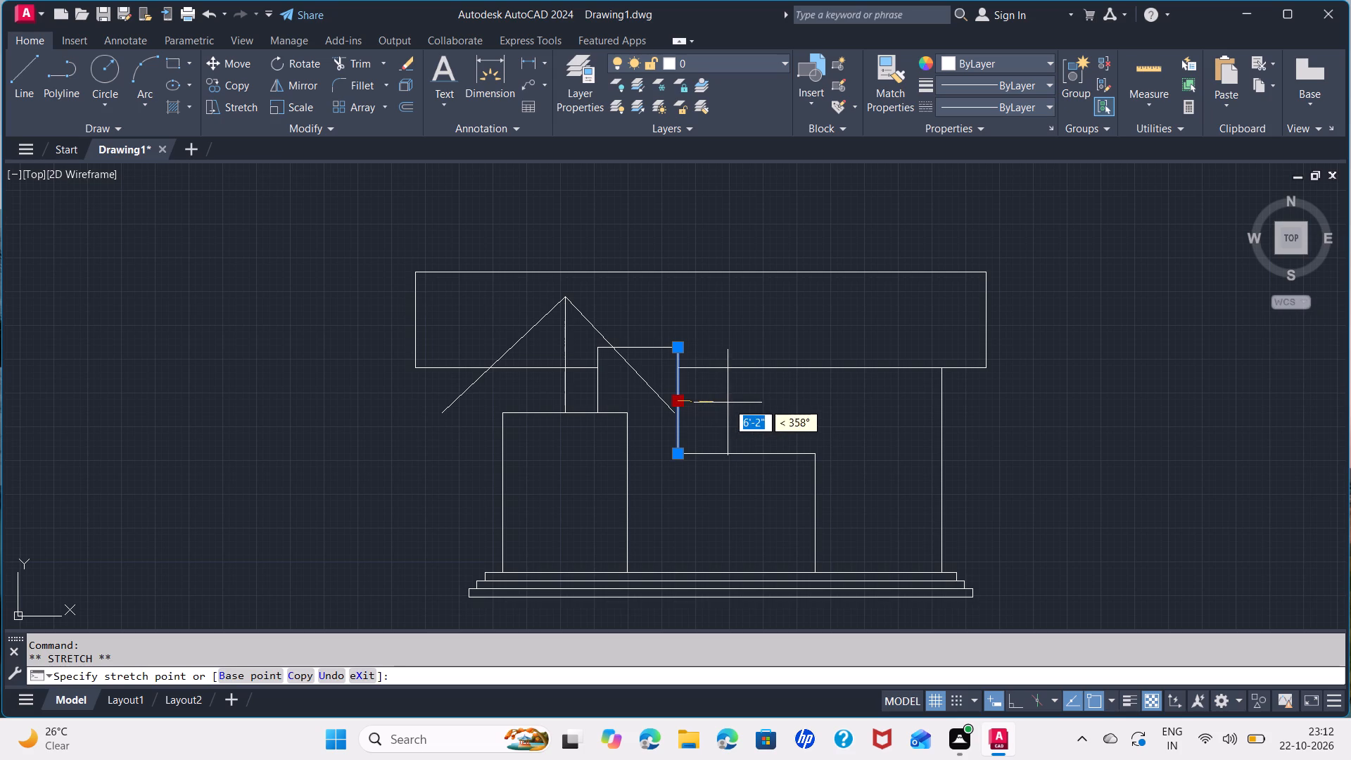
click(1015, 703)
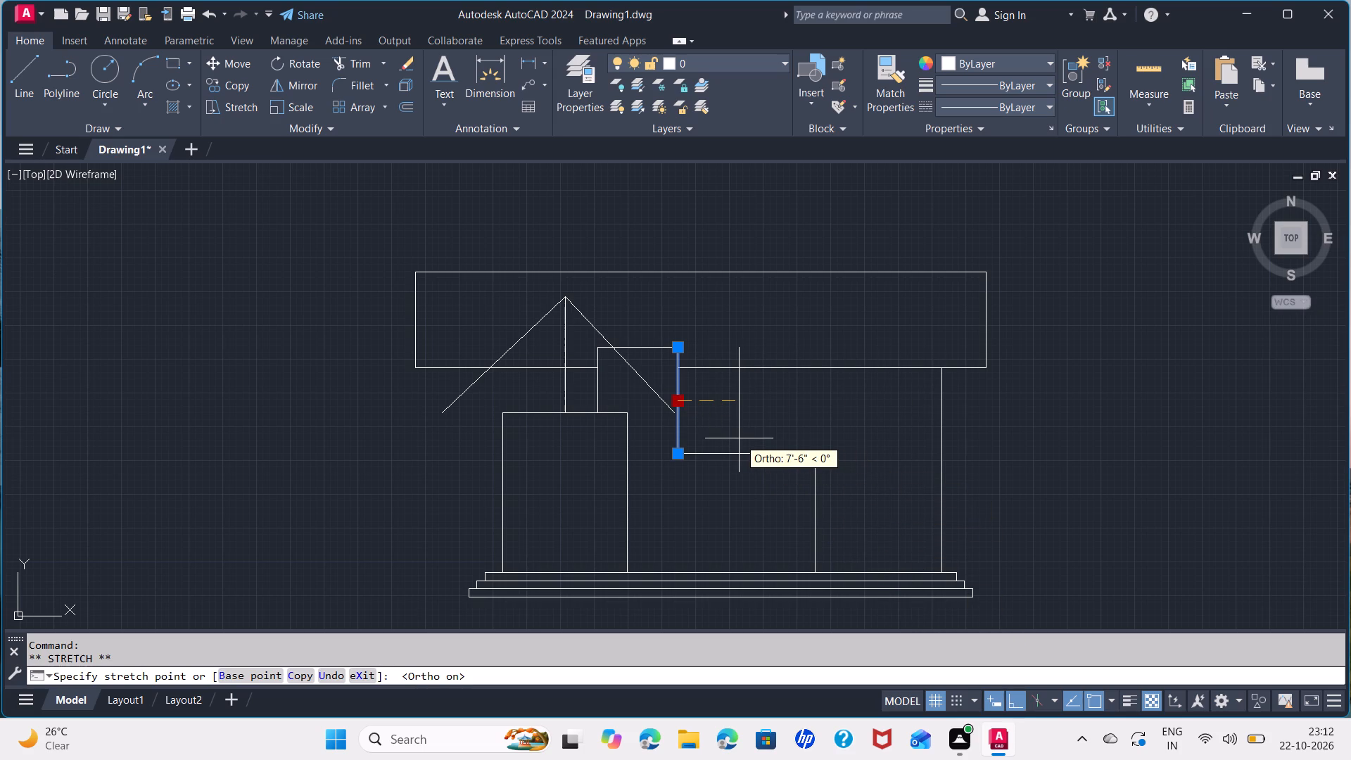
text(6')
key(Return)
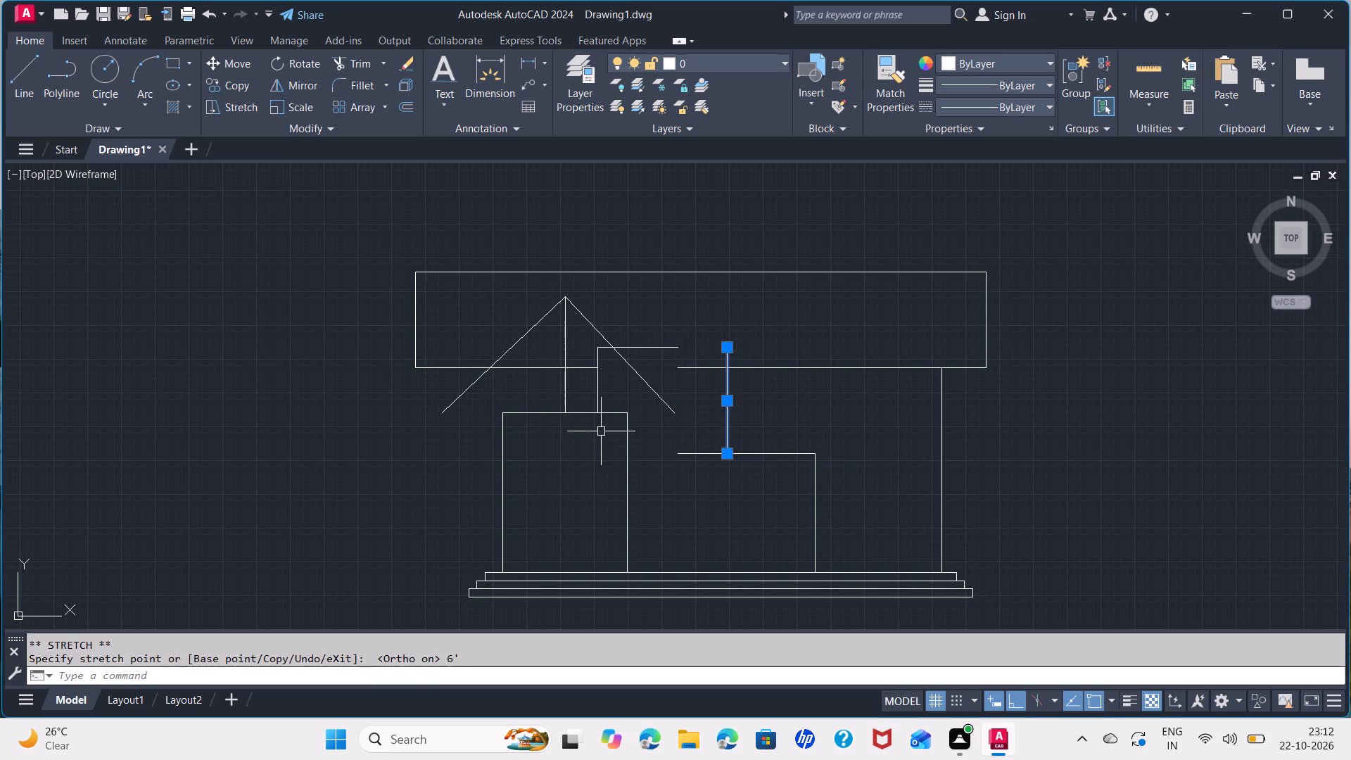
Stretch the left end of the middle wall's top line to meet the left wall's right side.
click(676, 452)
double_click(677, 455)
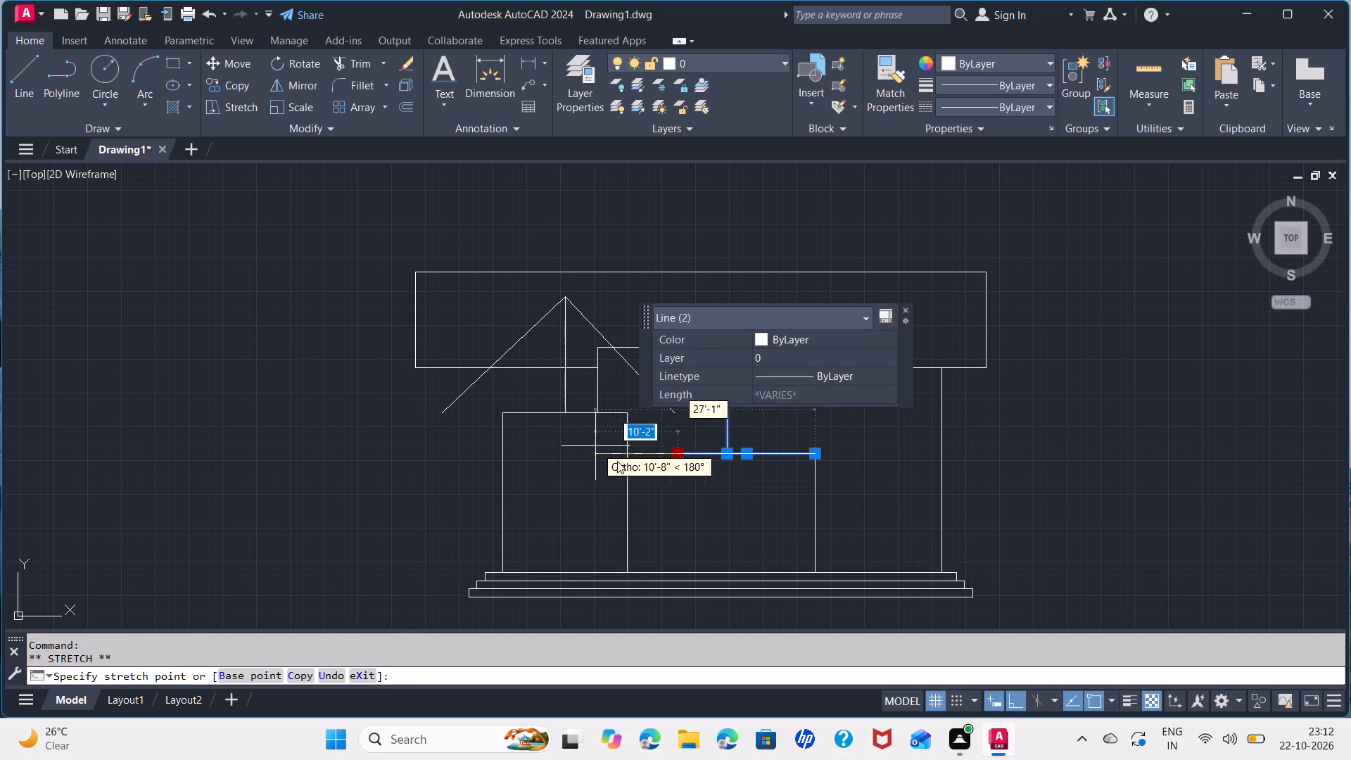
click(626, 451)
key(space)
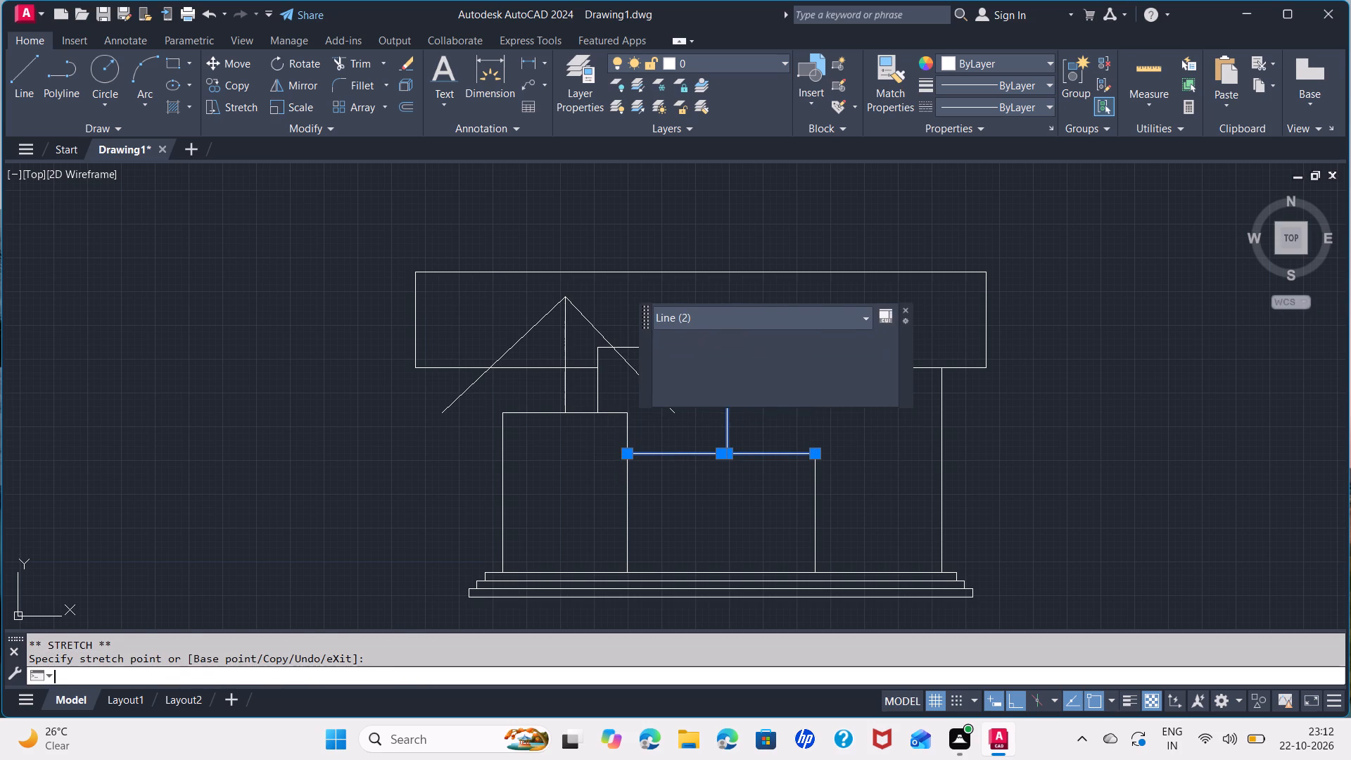
click(1174, 203)
click(1179, 271)
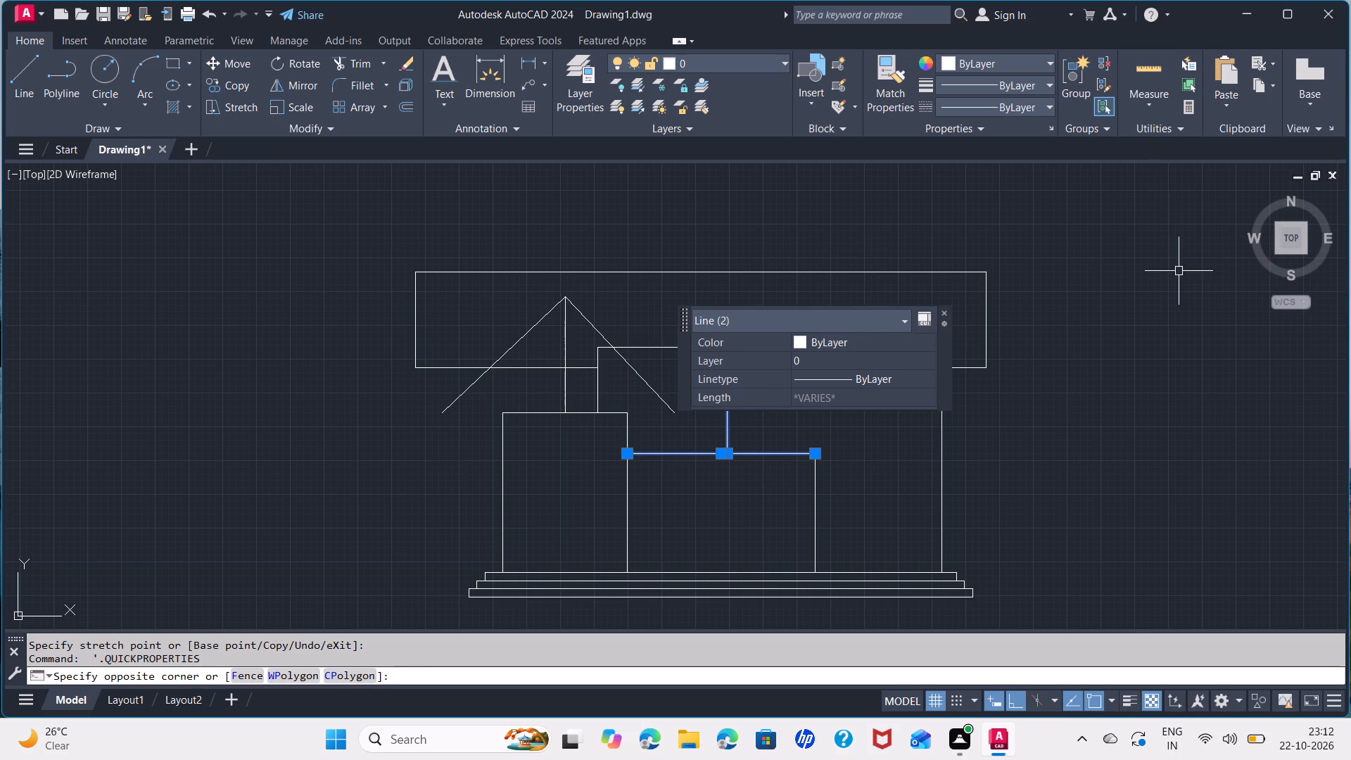
key(space)
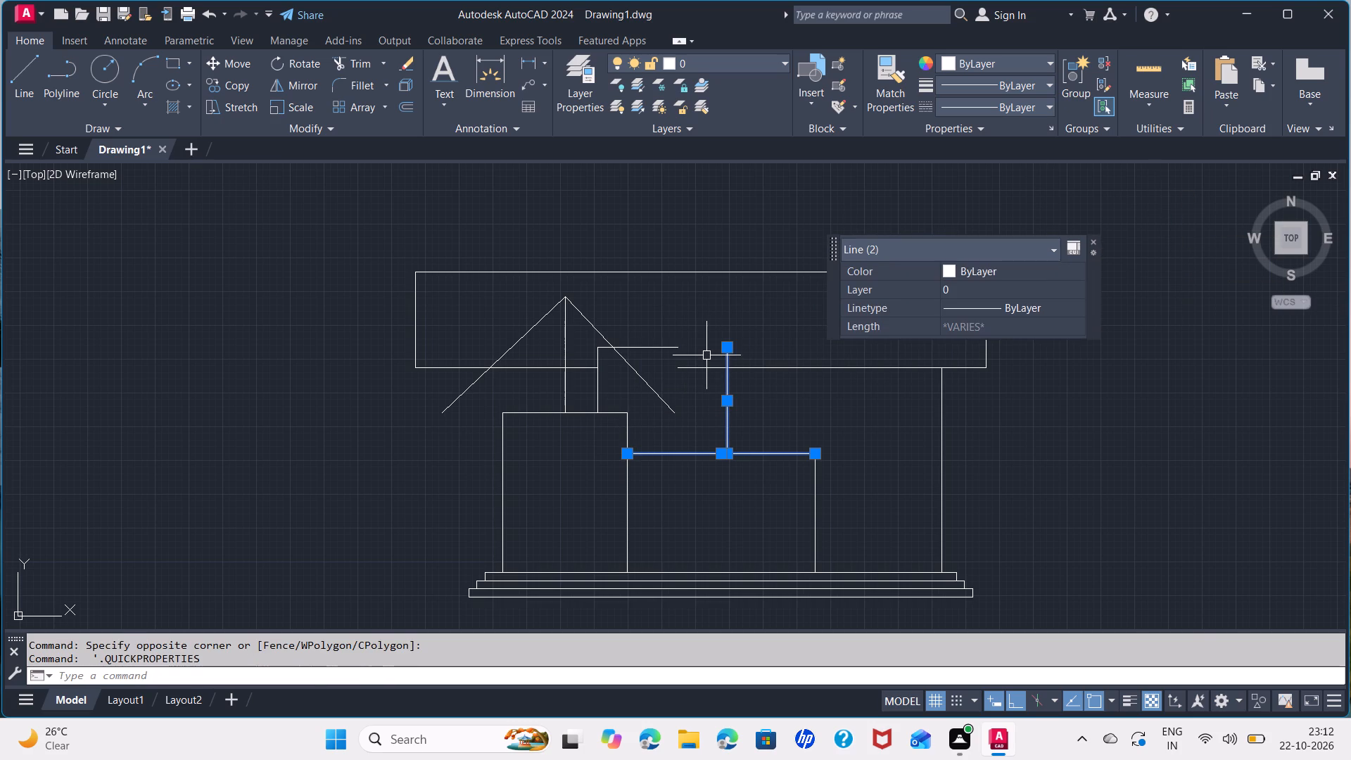
key(Escape)
Extend the tower's top line to the upper end of its shifted right side.
scroll(665, 351, up, 1)
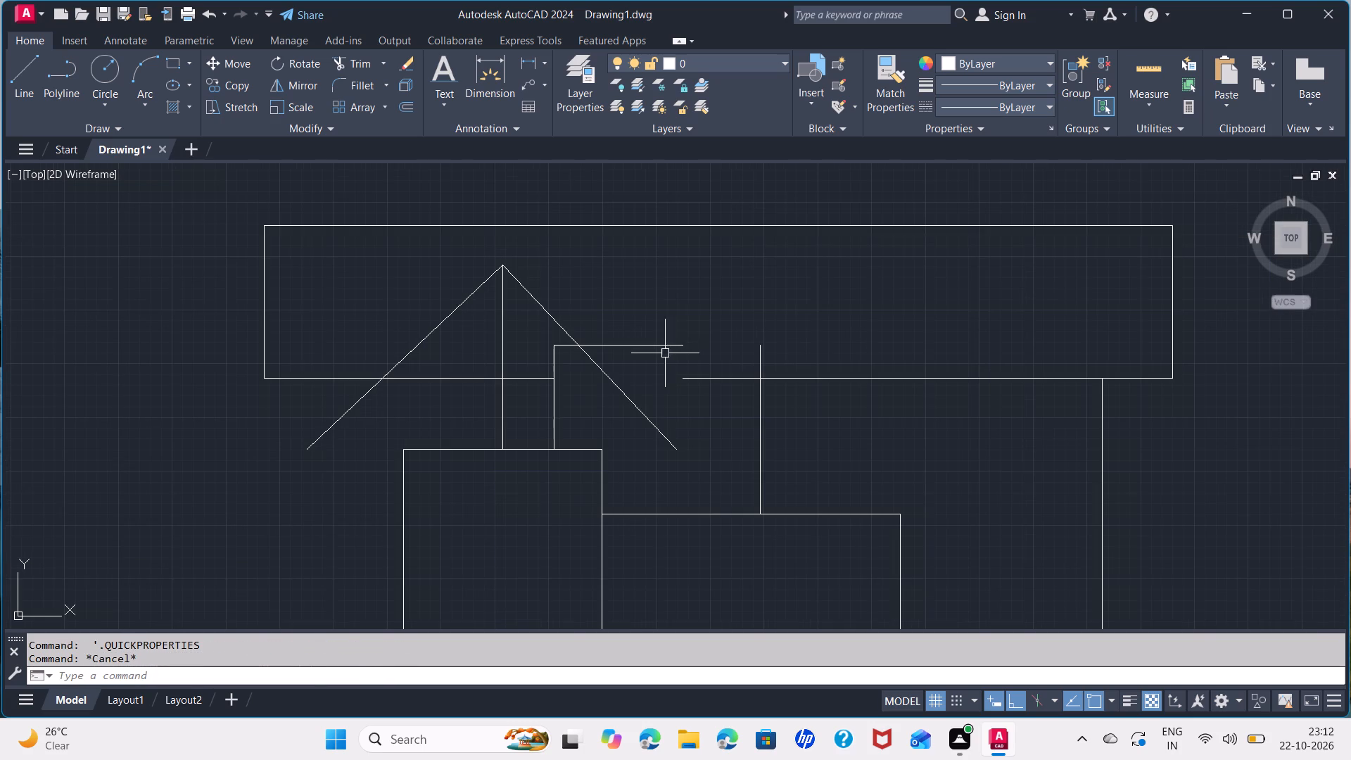
click(682, 348)
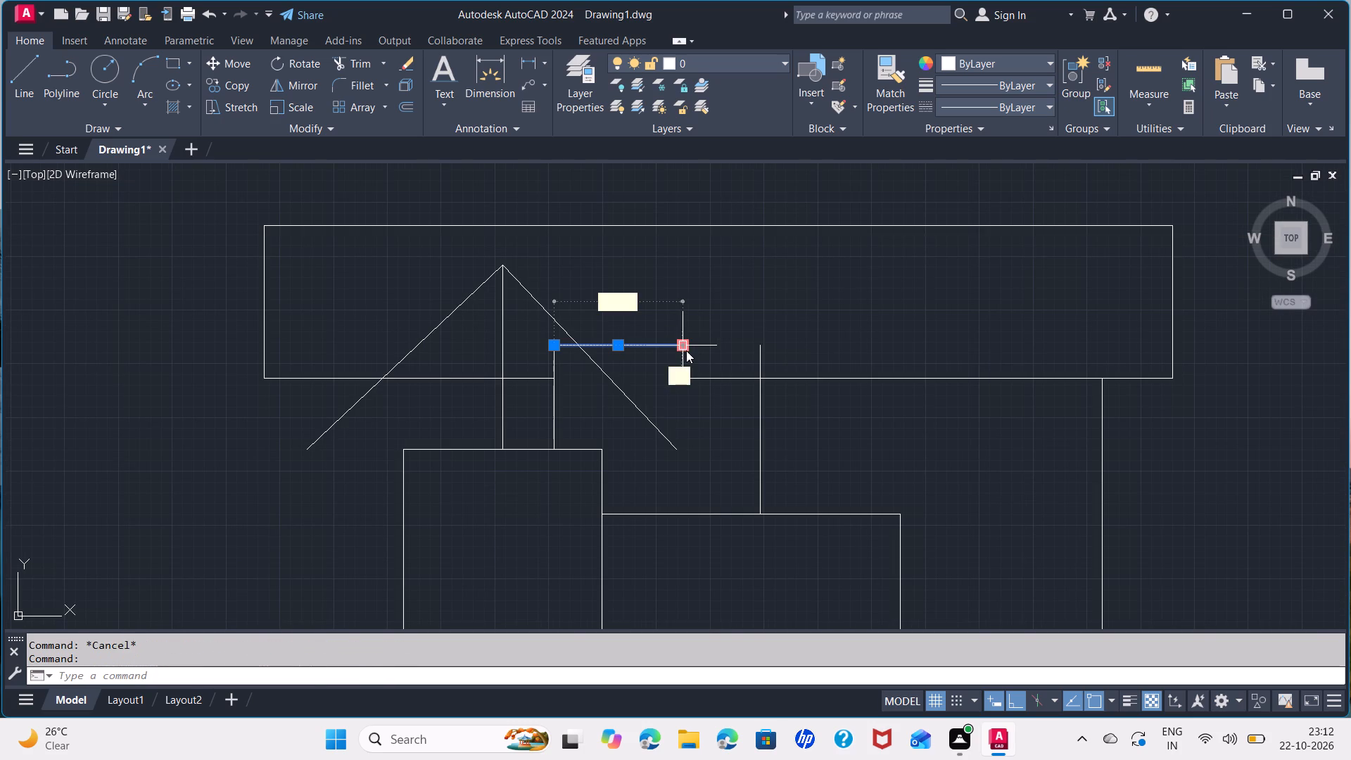
click(686, 350)
click(761, 344)
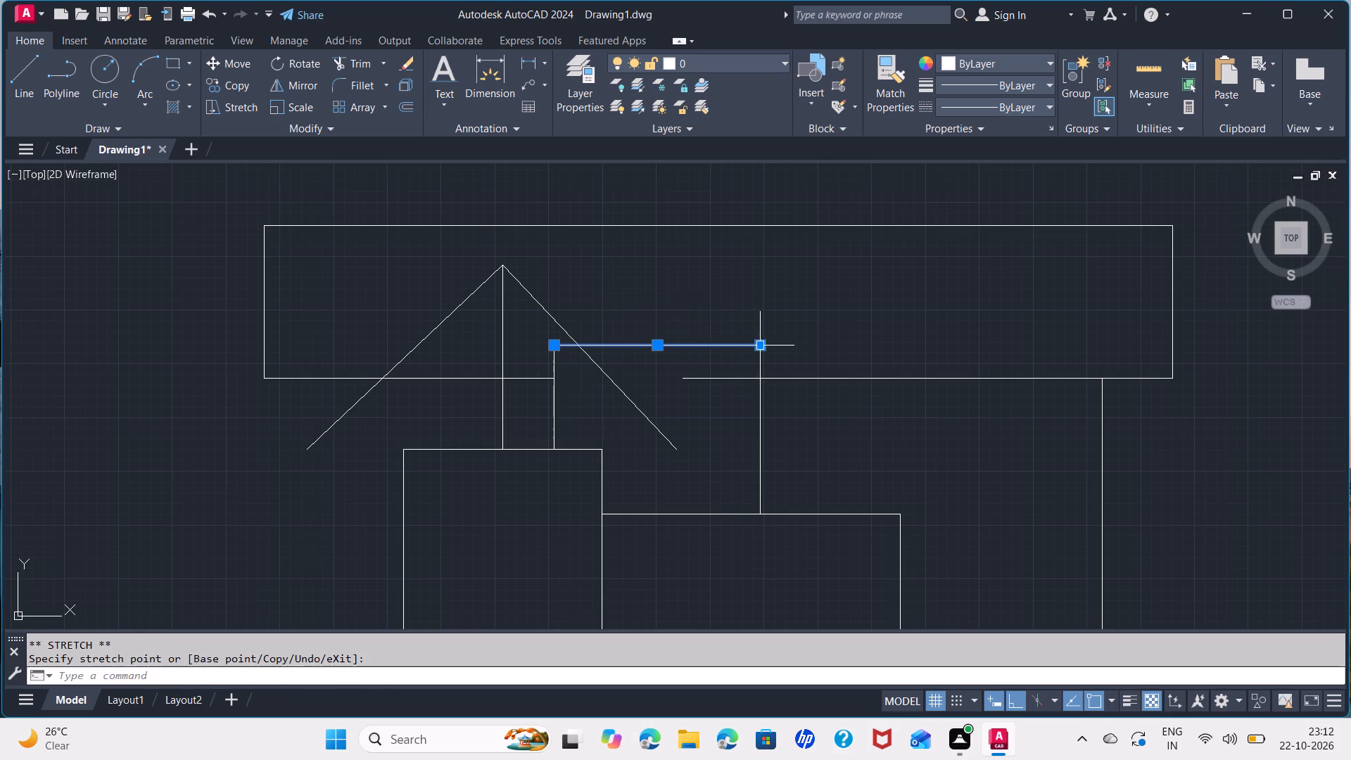
key(space)
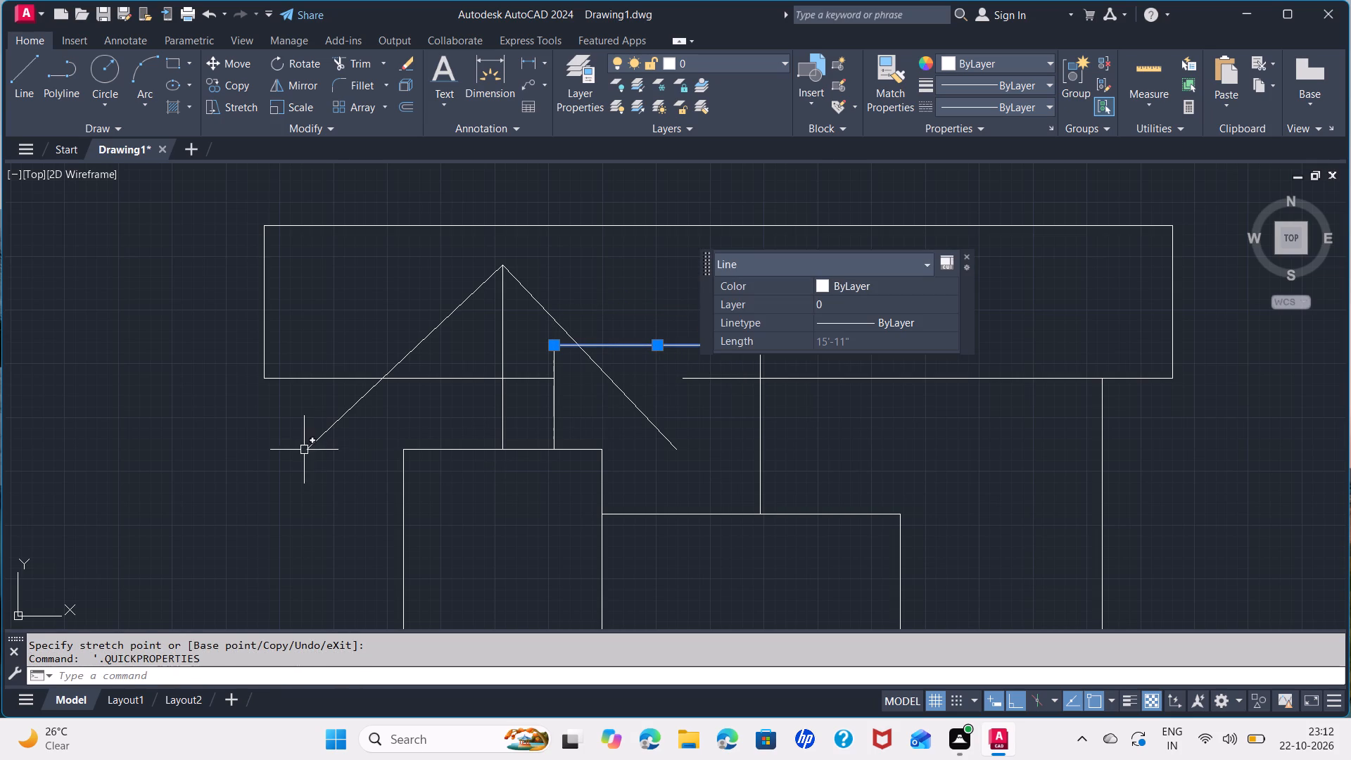
key(space)
key(Escape)
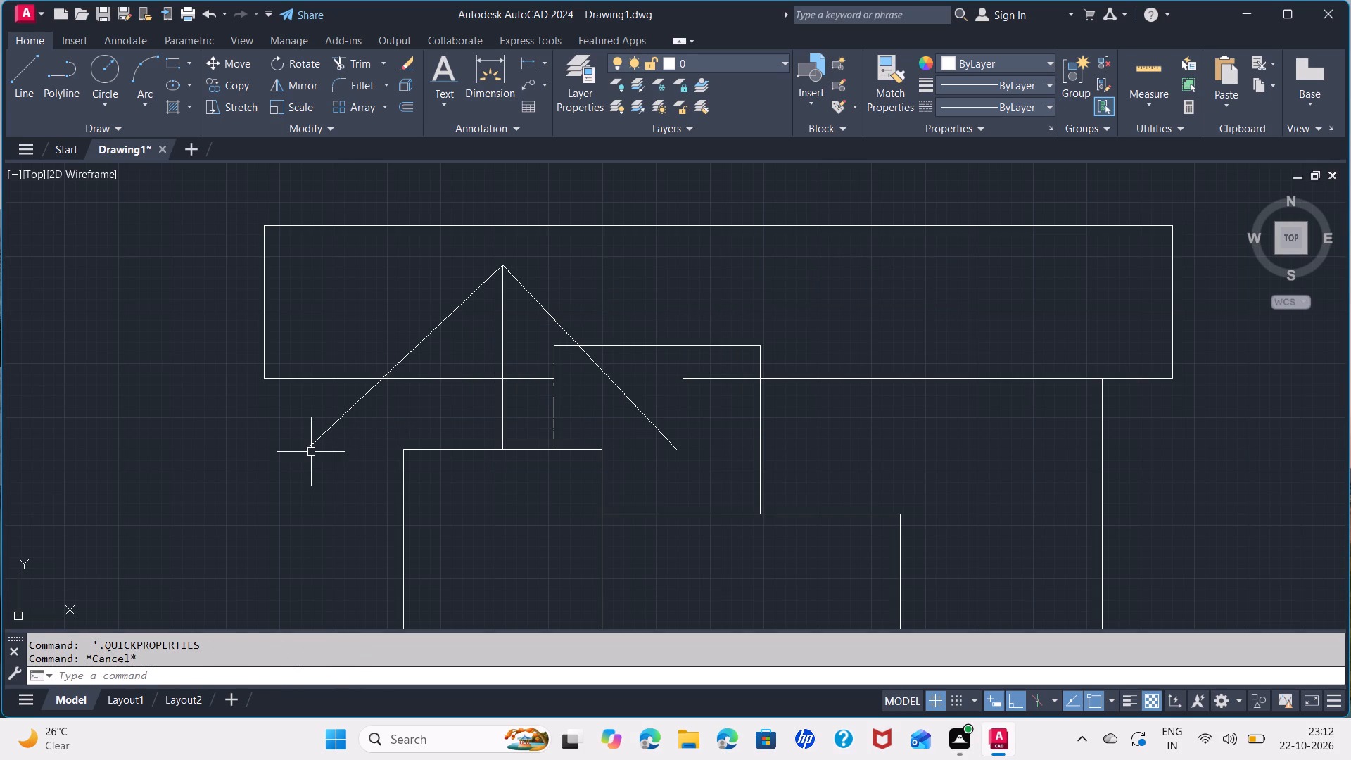
Draw a horizontal gable base line about 28'-7" long between the lower ends of the two roof slopes.
key(l)
key(Return)
click(310, 450)
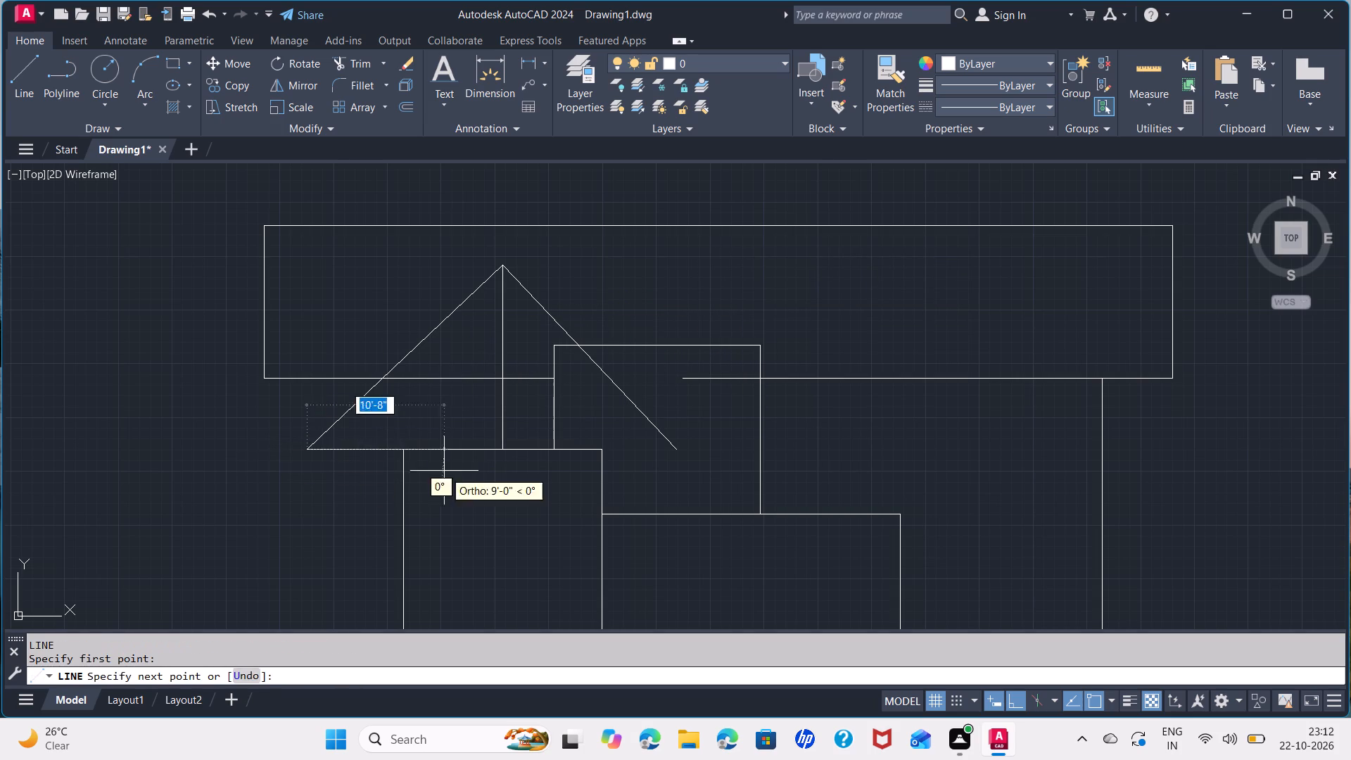
click(675, 447)
key(space)
Erase the vertical construction line under the gable peak and the tower's left side line inside the gable.
scroll(675, 443, down, 1)
click(567, 415)
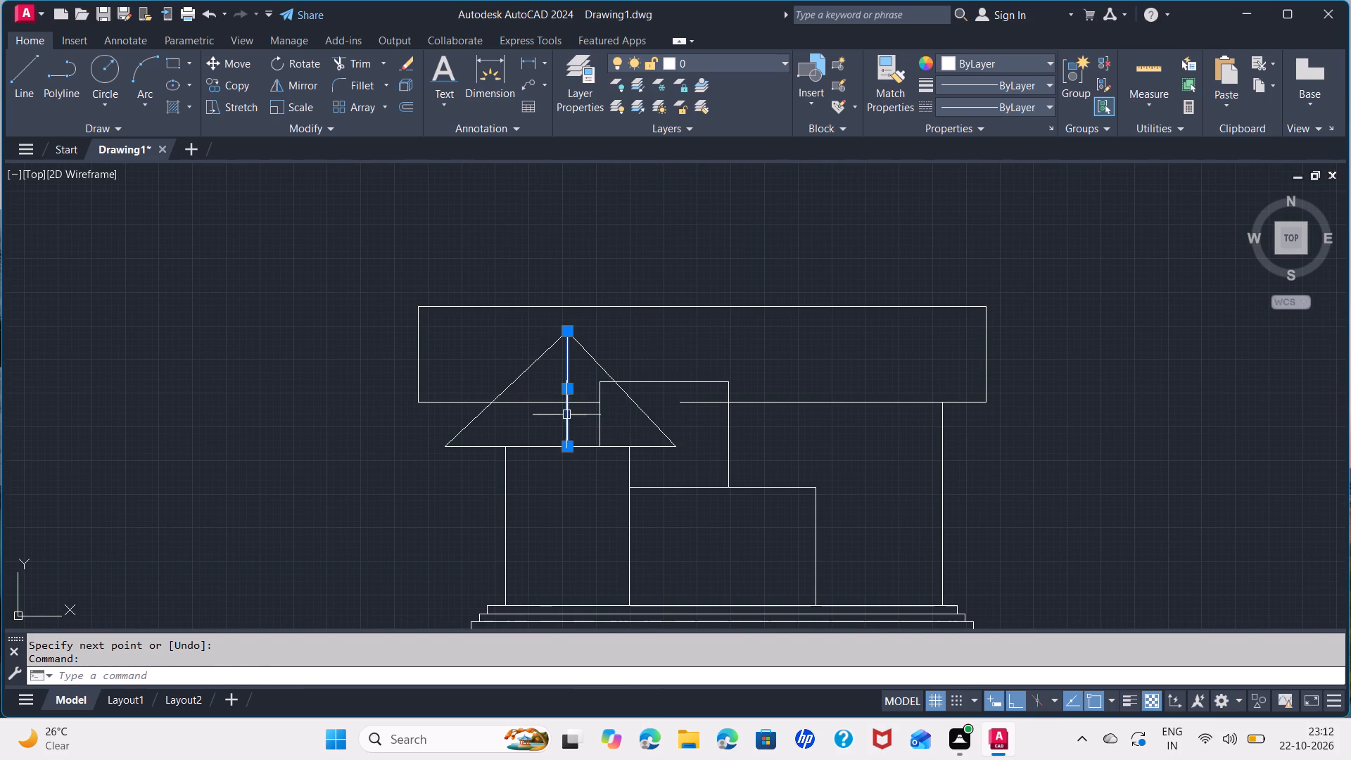
key(Delete)
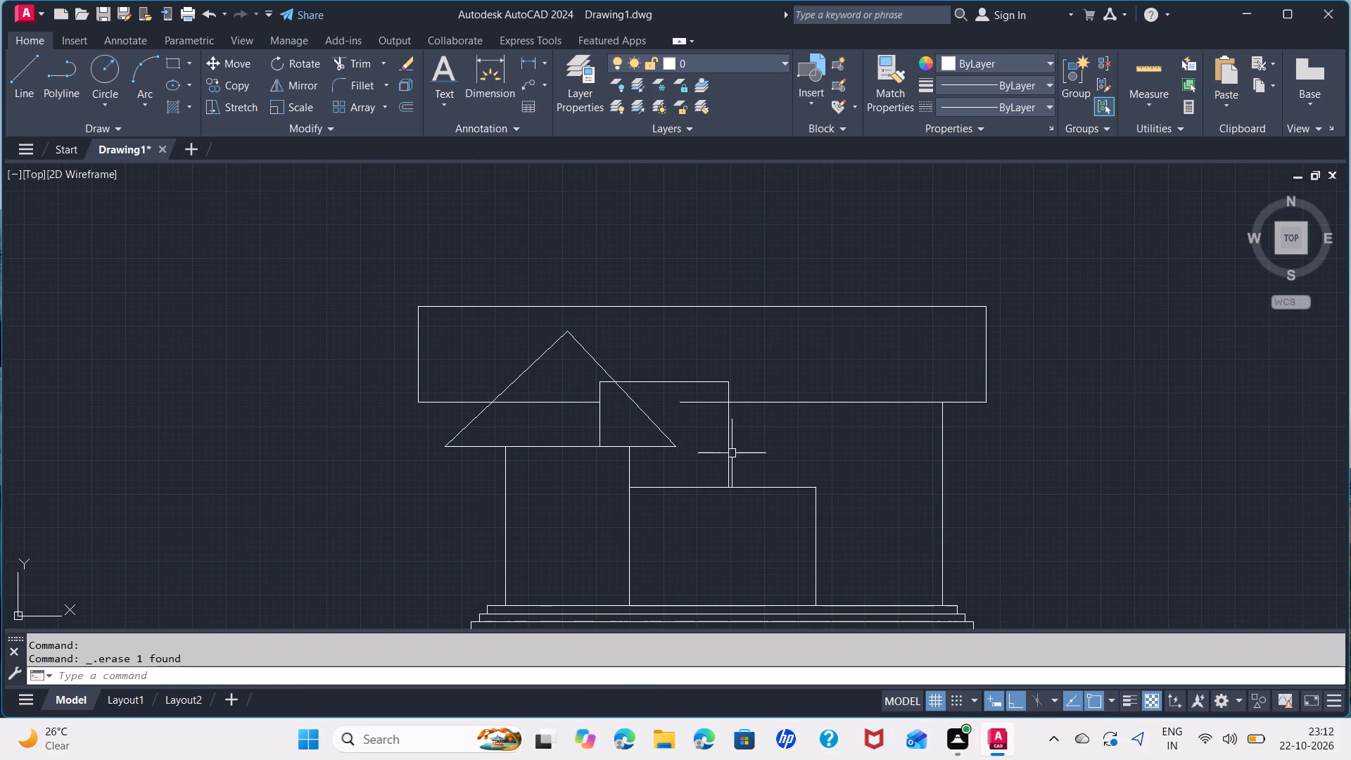
scroll(597, 417, up, 1)
click(592, 416)
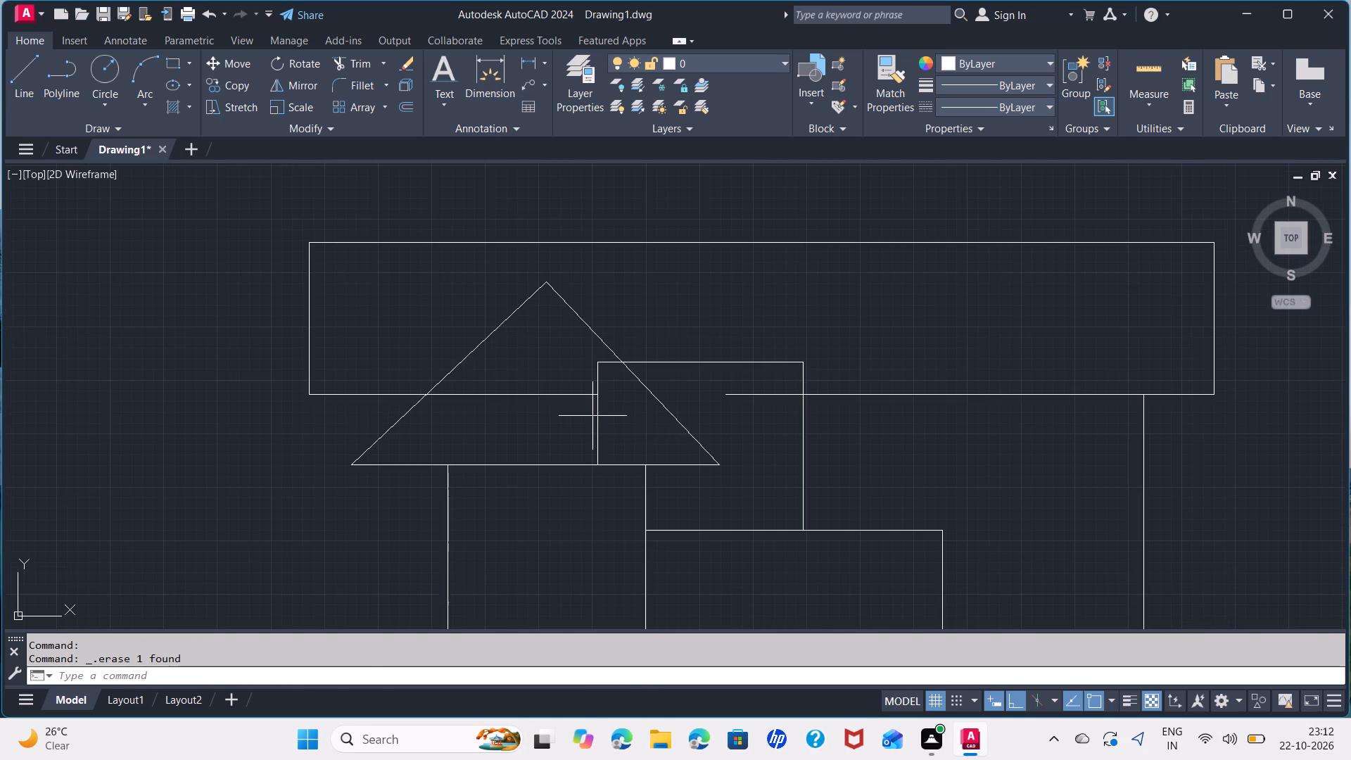
click(605, 425)
click(599, 422)
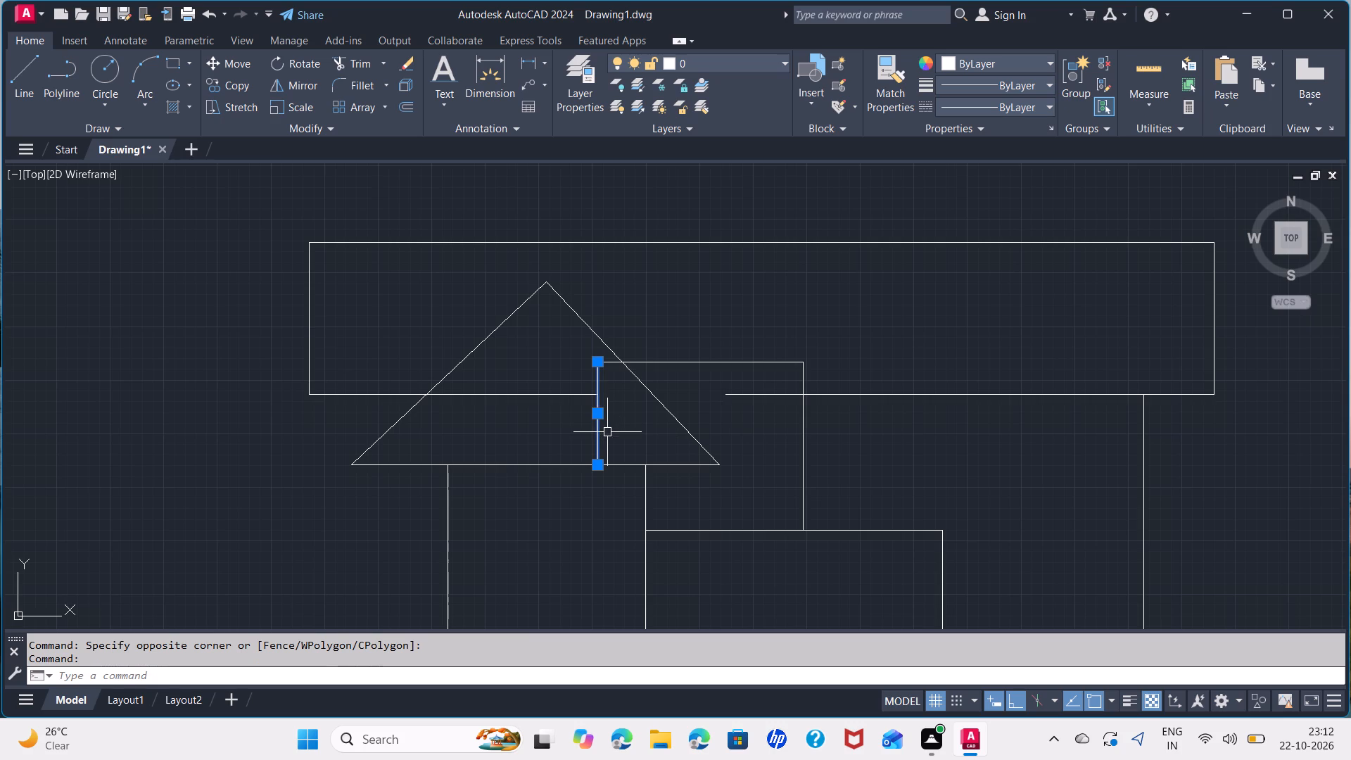
key(Delete)
Shorten the roof band's lower-left line to the left gable slope and the tower's top line to the right slope.
click(596, 393)
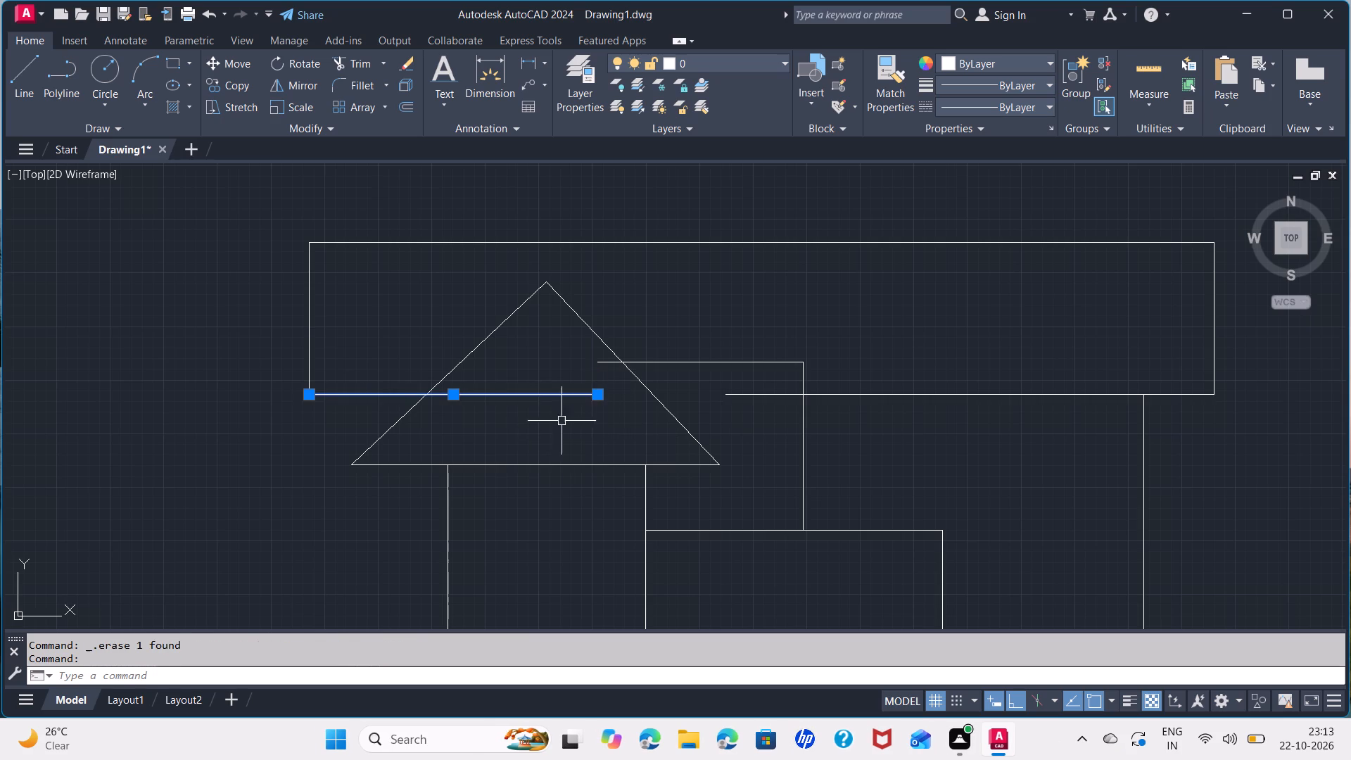
click(600, 396)
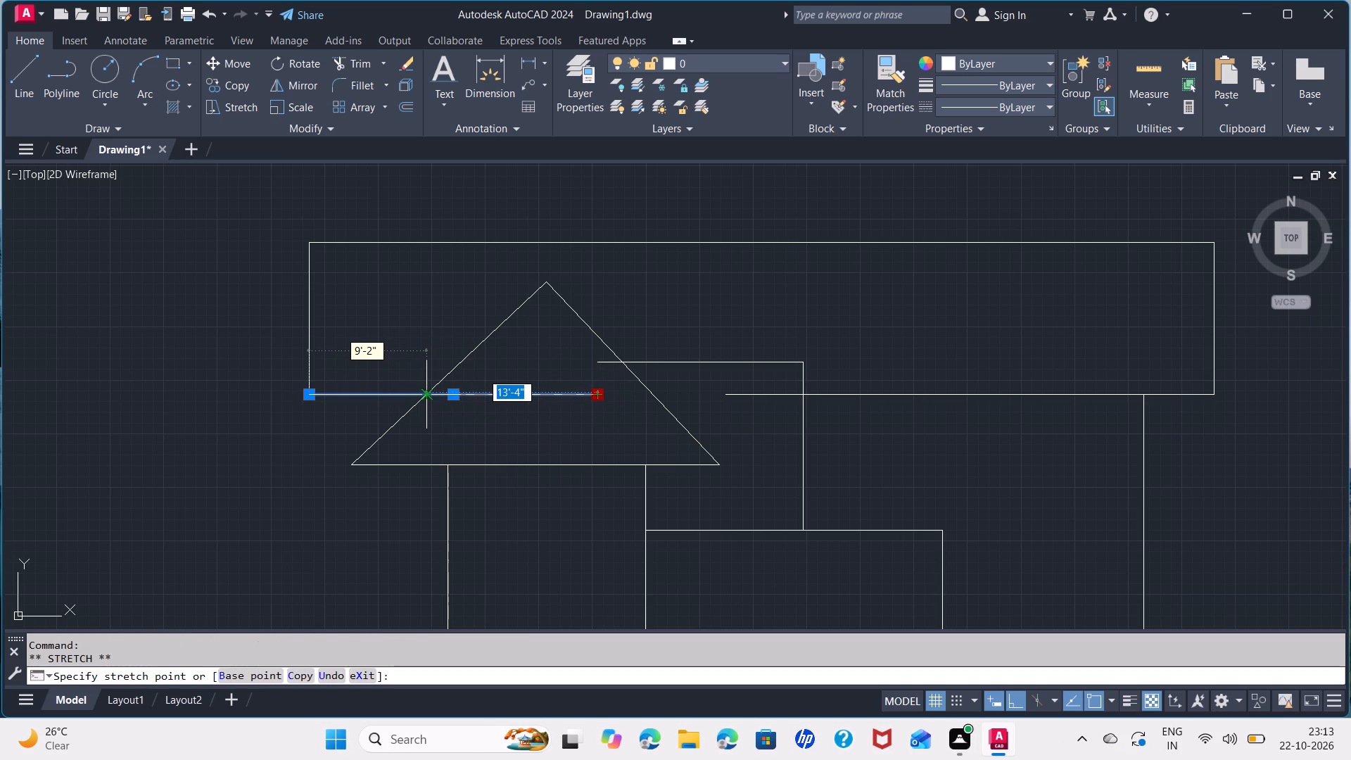
click(426, 400)
key(space)
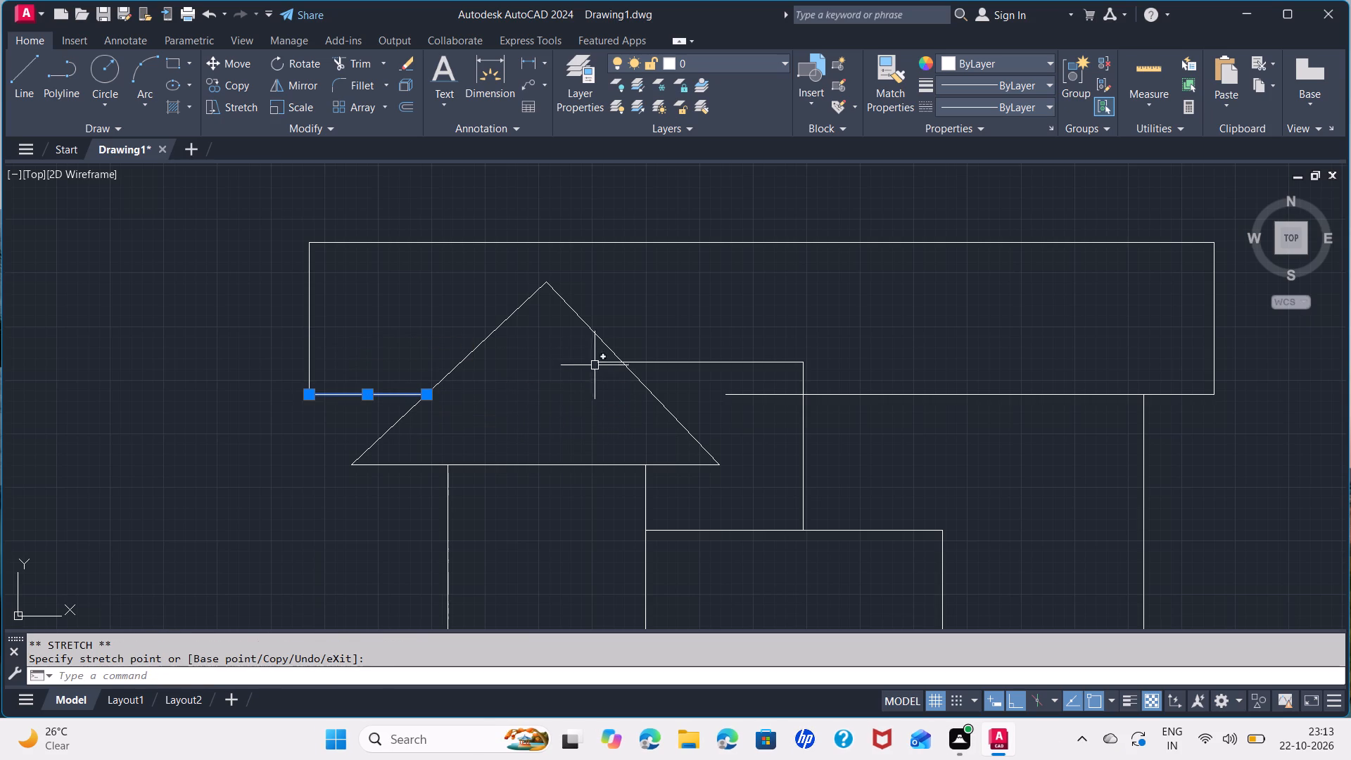
click(606, 357)
click(599, 362)
click(599, 365)
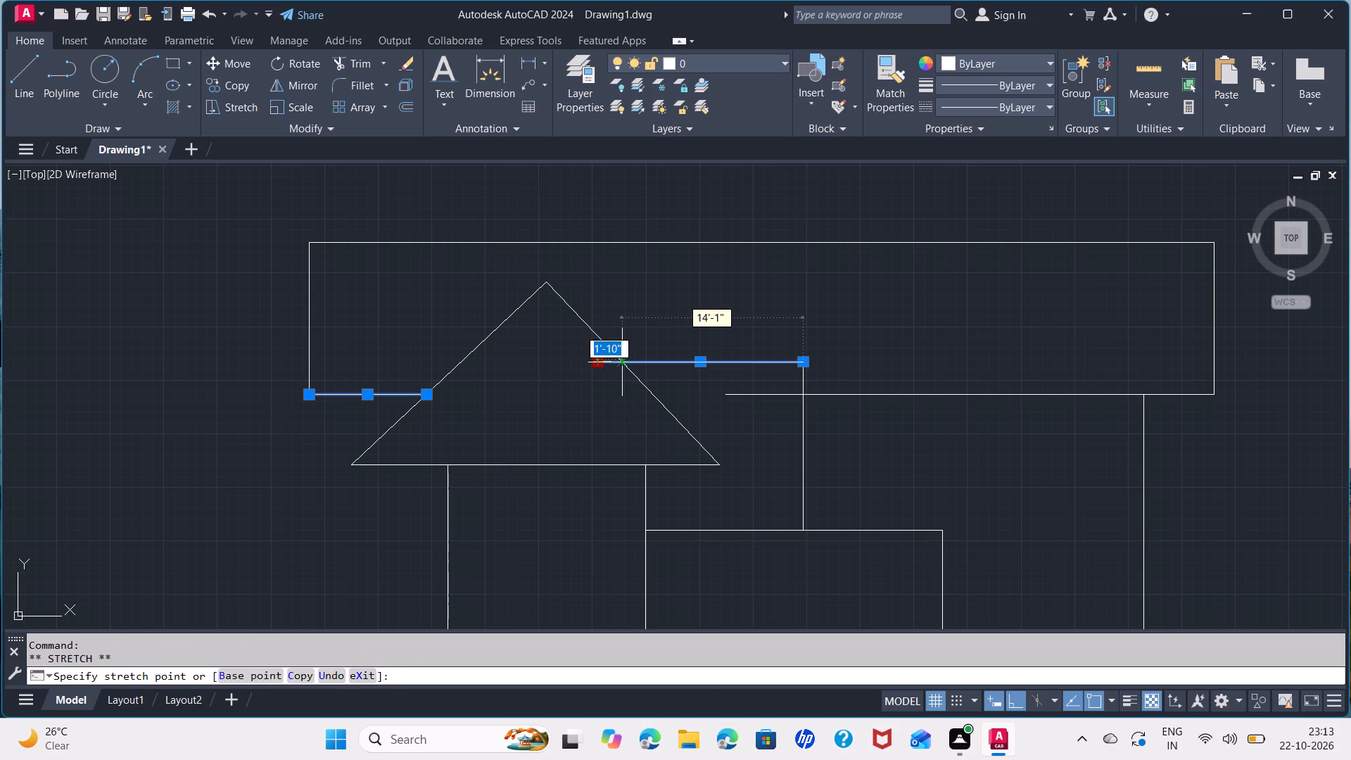
click(623, 365)
key(space)
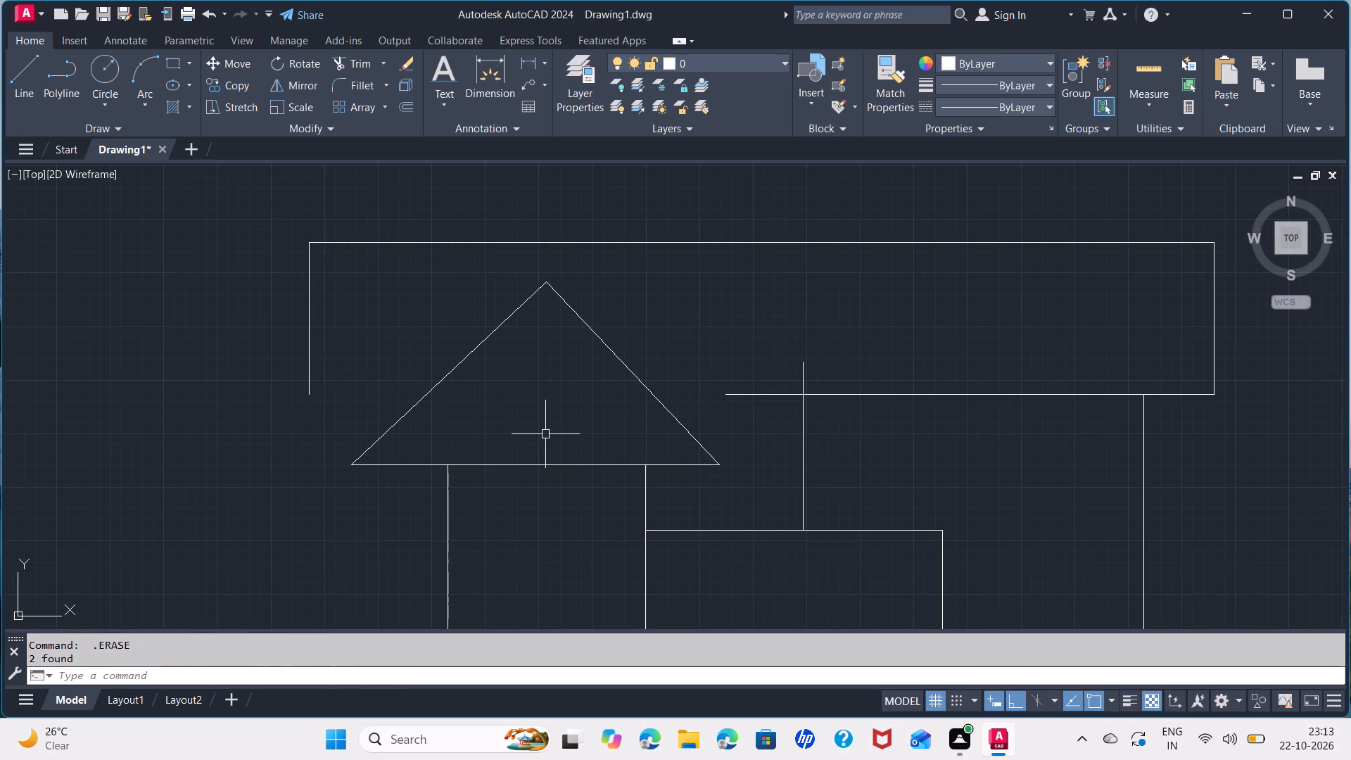
key(ctrl+z)
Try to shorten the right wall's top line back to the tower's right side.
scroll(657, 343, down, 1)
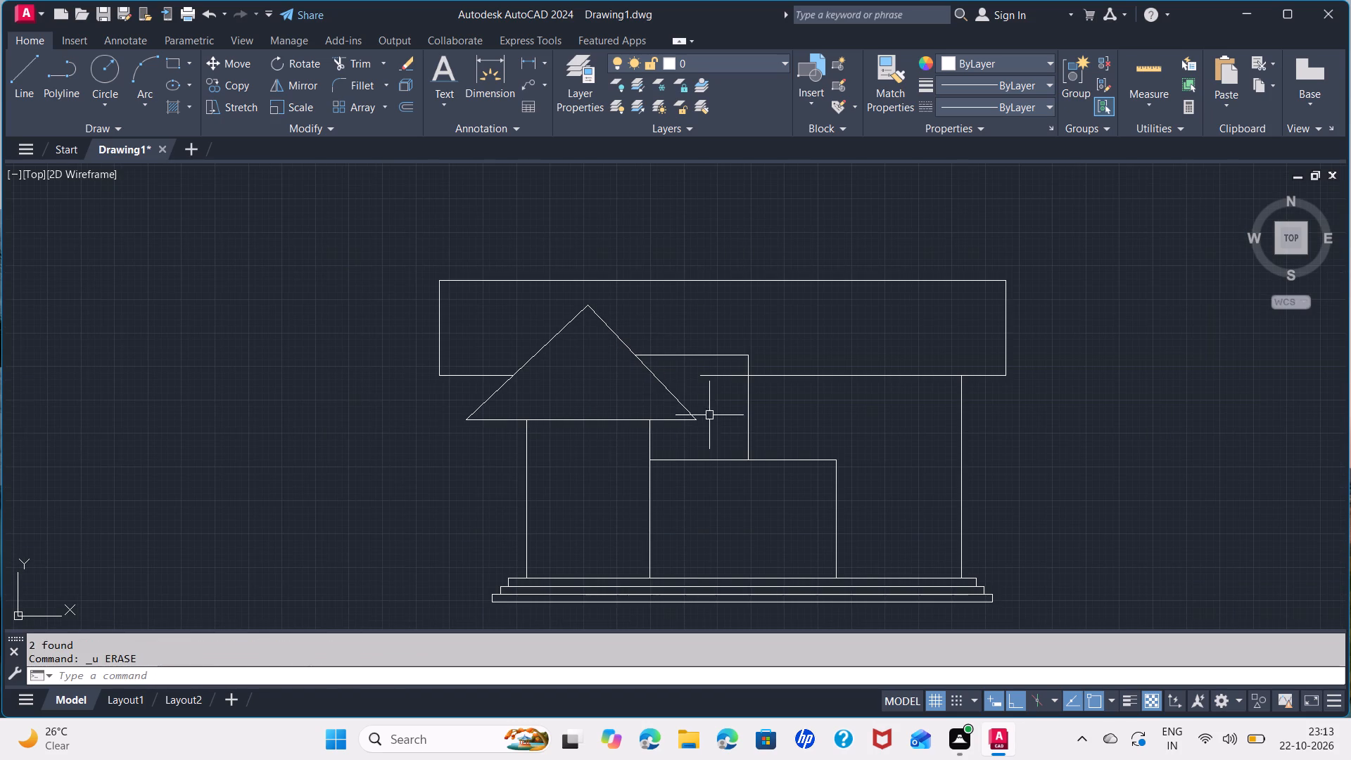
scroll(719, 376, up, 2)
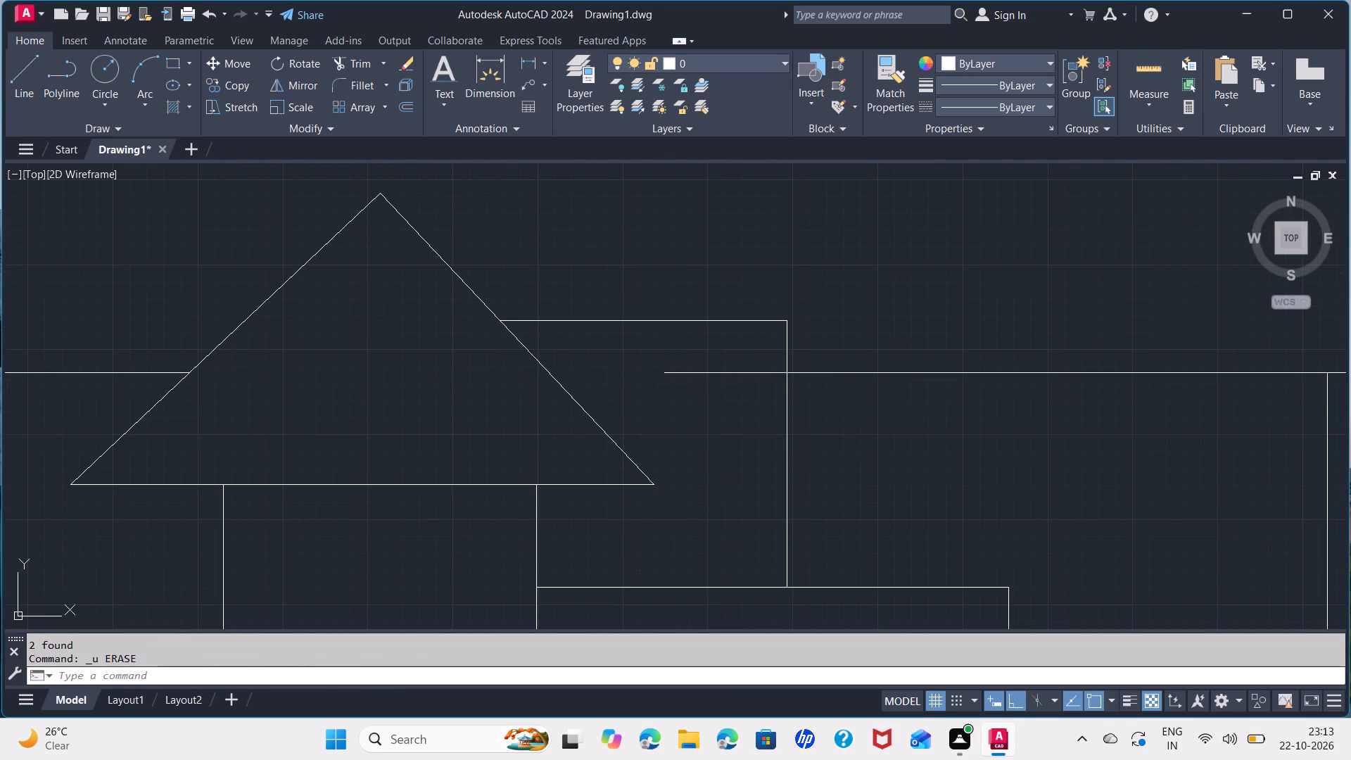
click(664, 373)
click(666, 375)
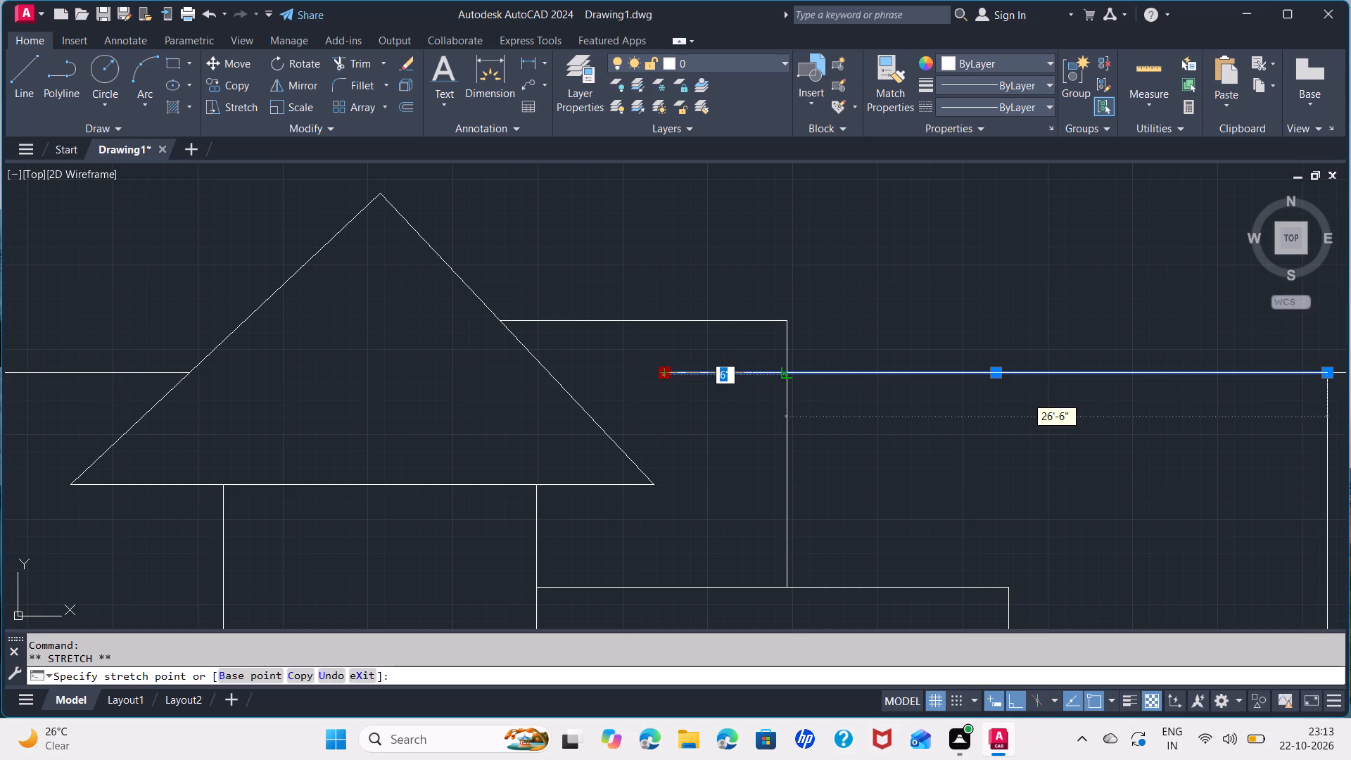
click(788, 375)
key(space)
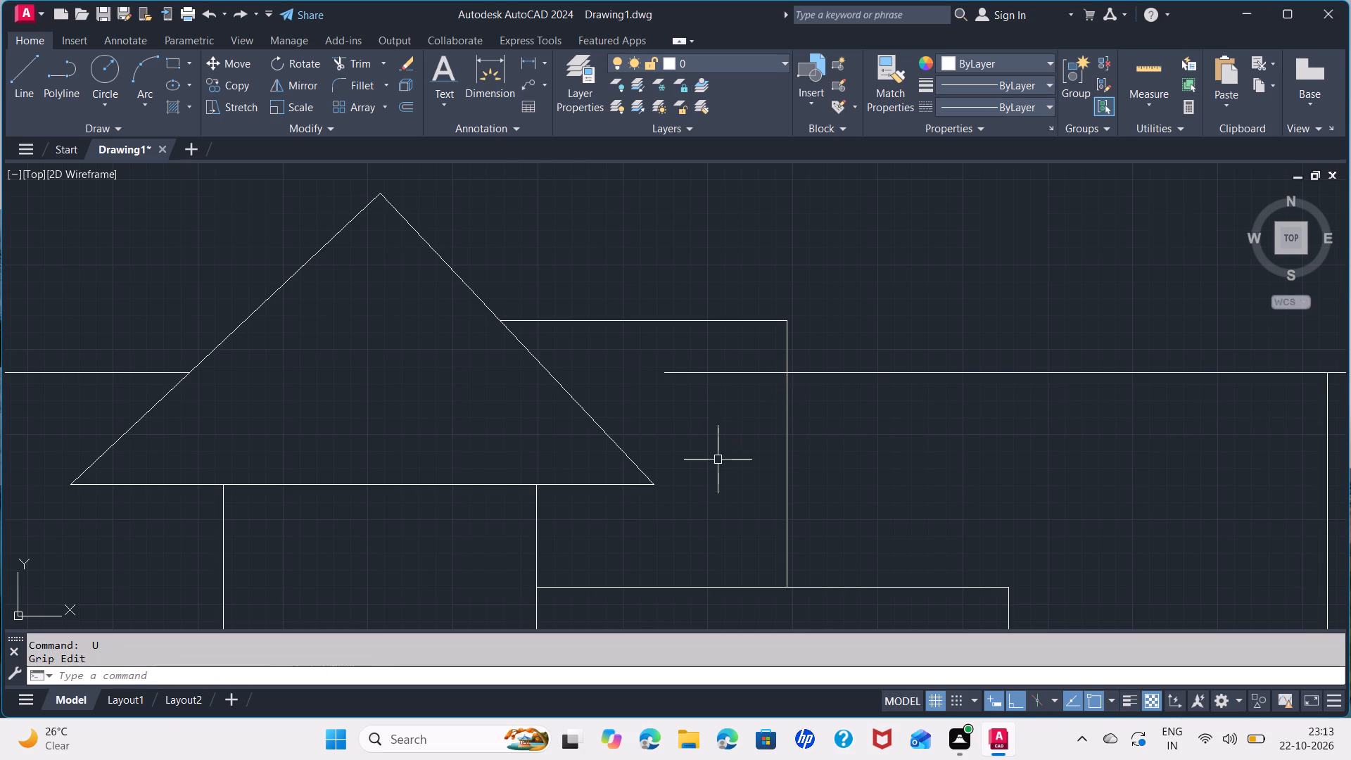
Shorten the right wall's top line so that its left end meets the tower's right side.
click(668, 372)
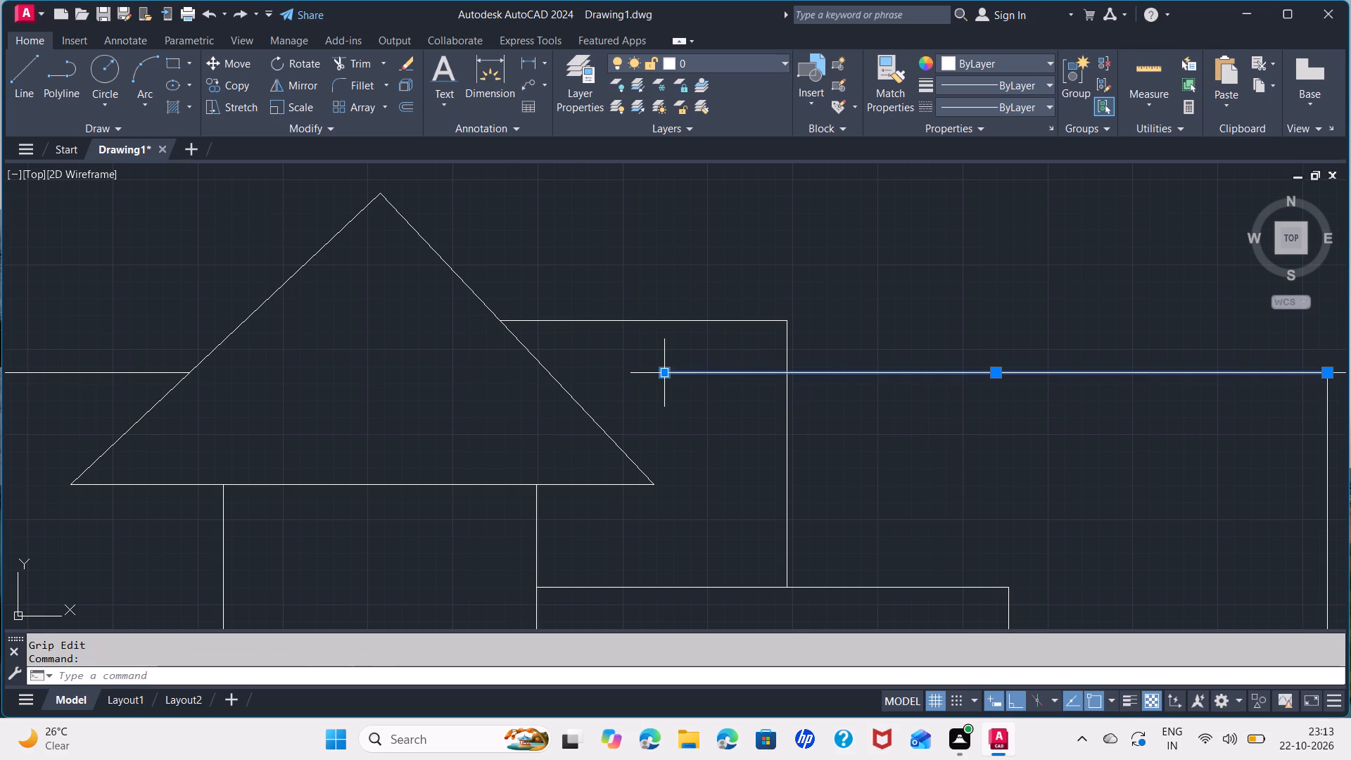
click(669, 373)
click(783, 372)
scroll(826, 422, down, 1)
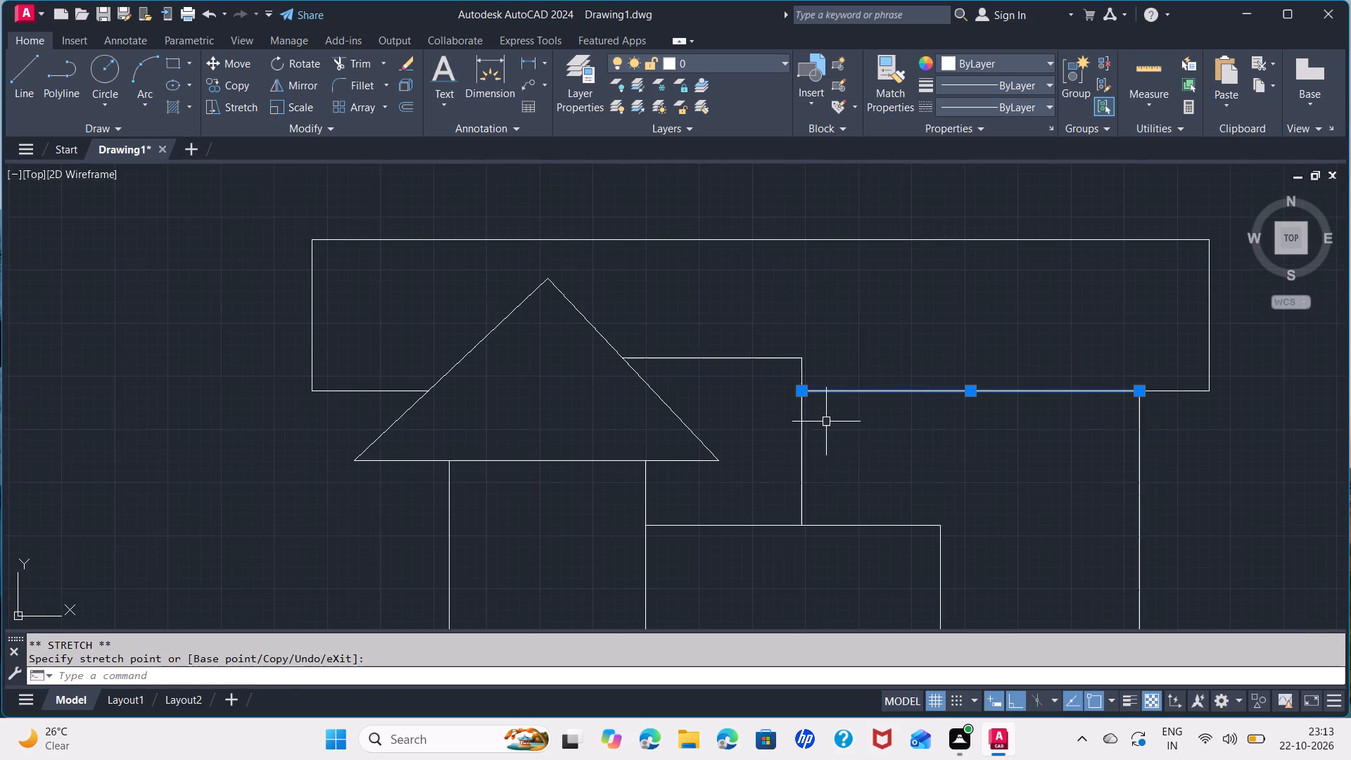
middle_drag(831, 460, 816, 402)
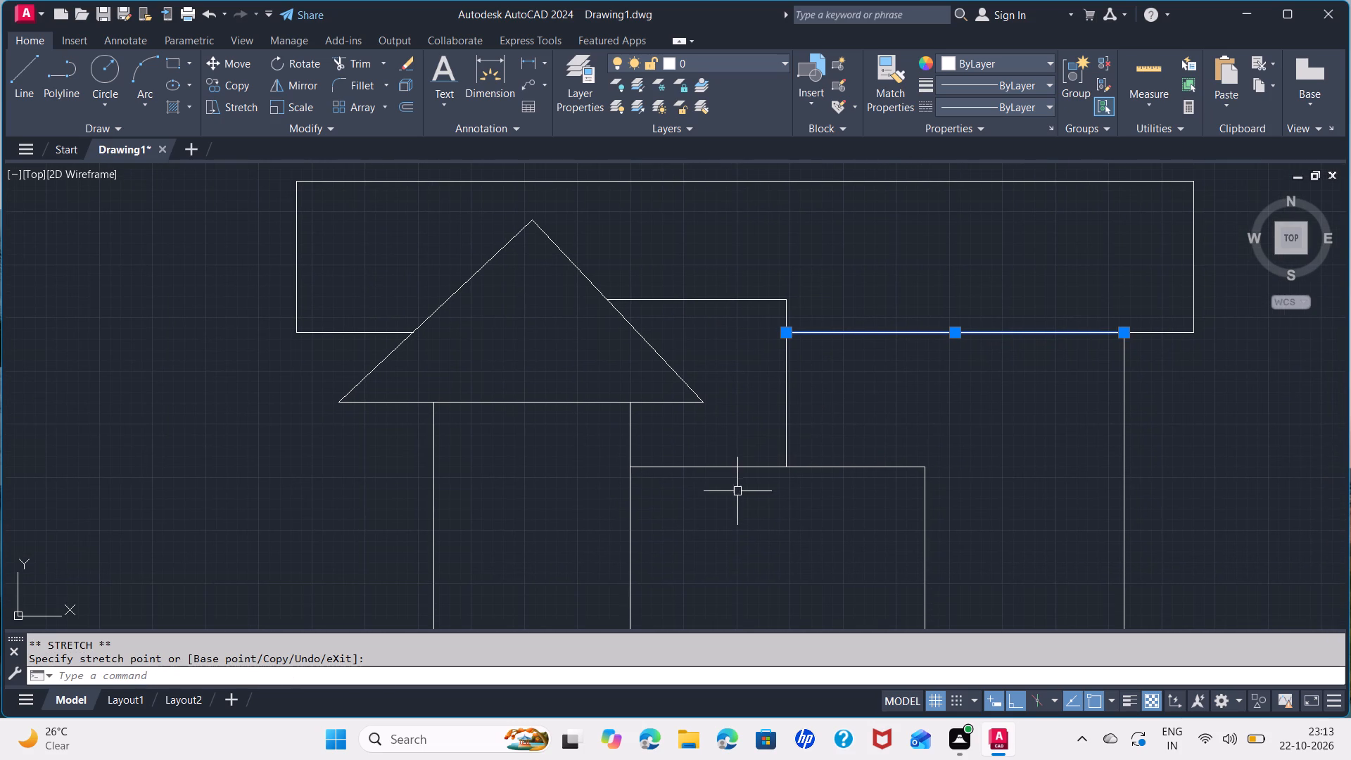
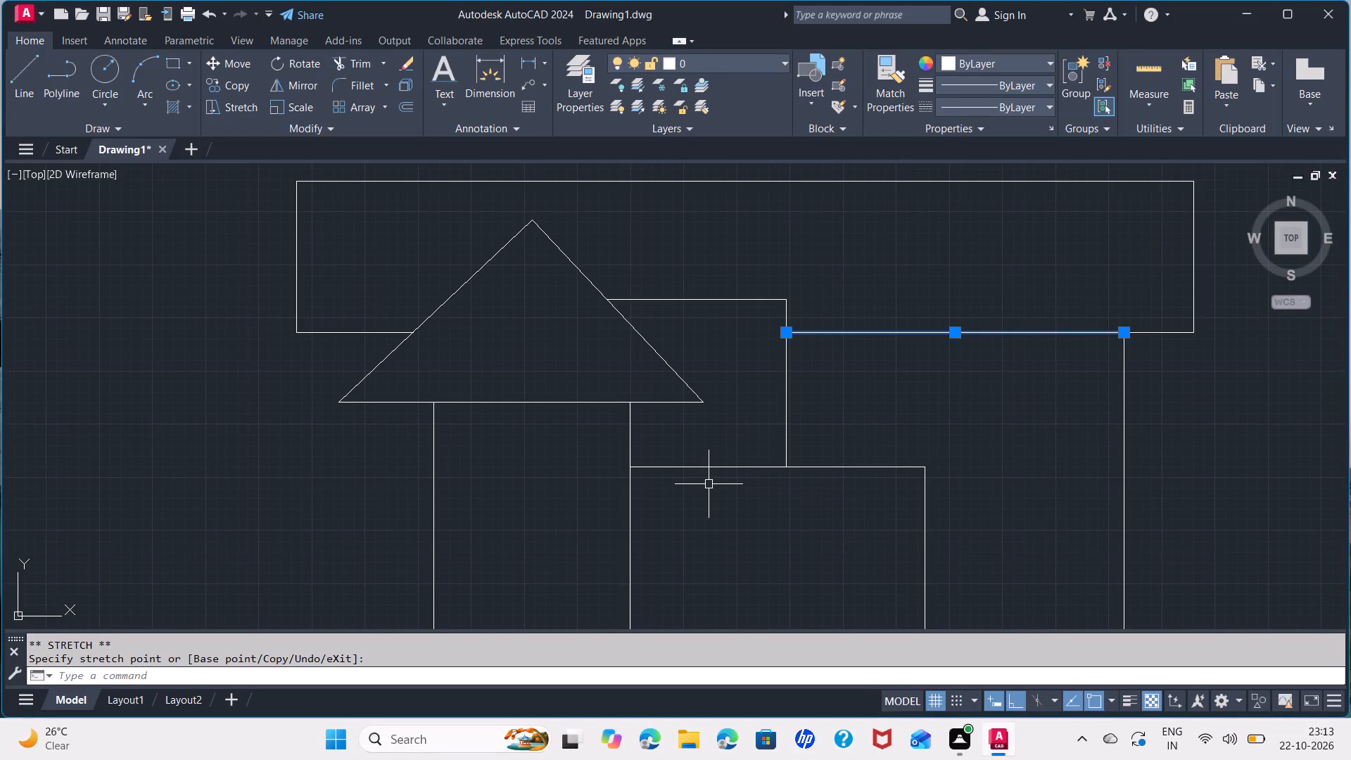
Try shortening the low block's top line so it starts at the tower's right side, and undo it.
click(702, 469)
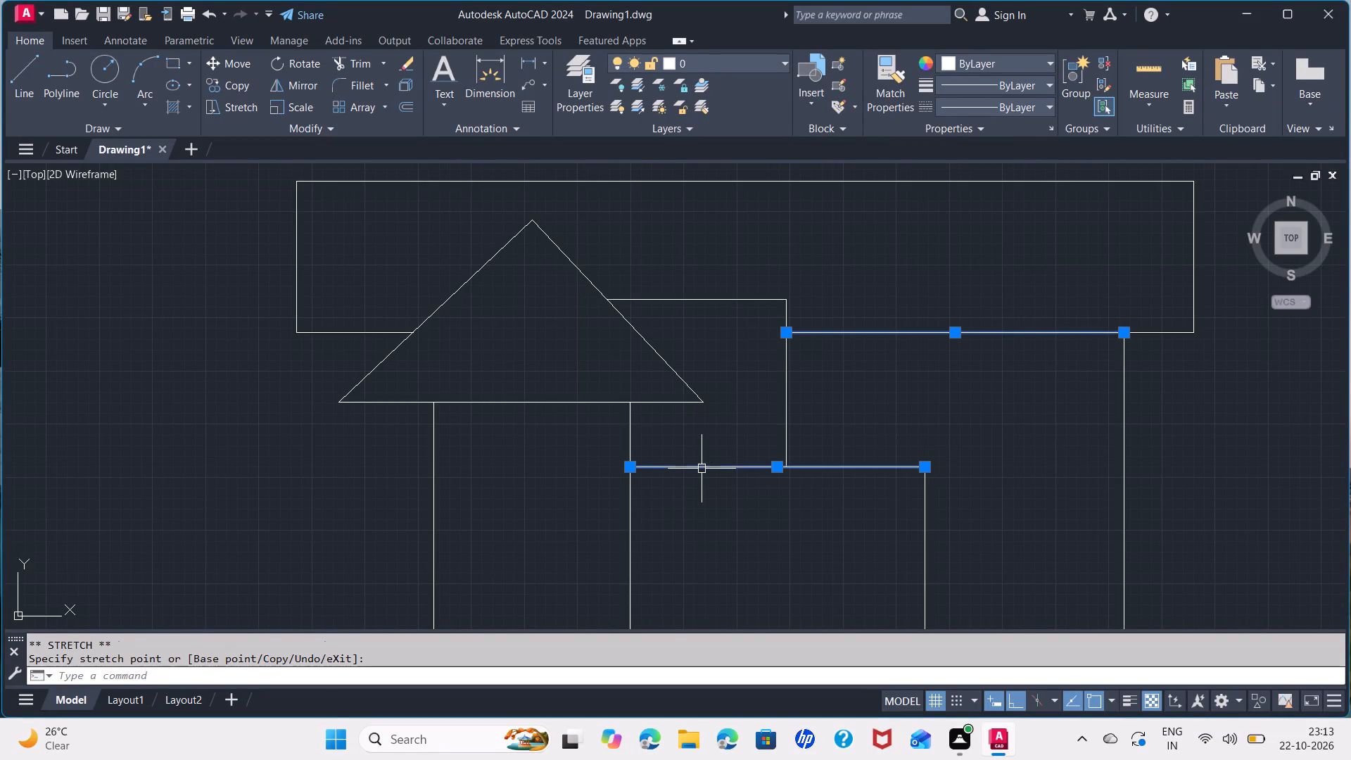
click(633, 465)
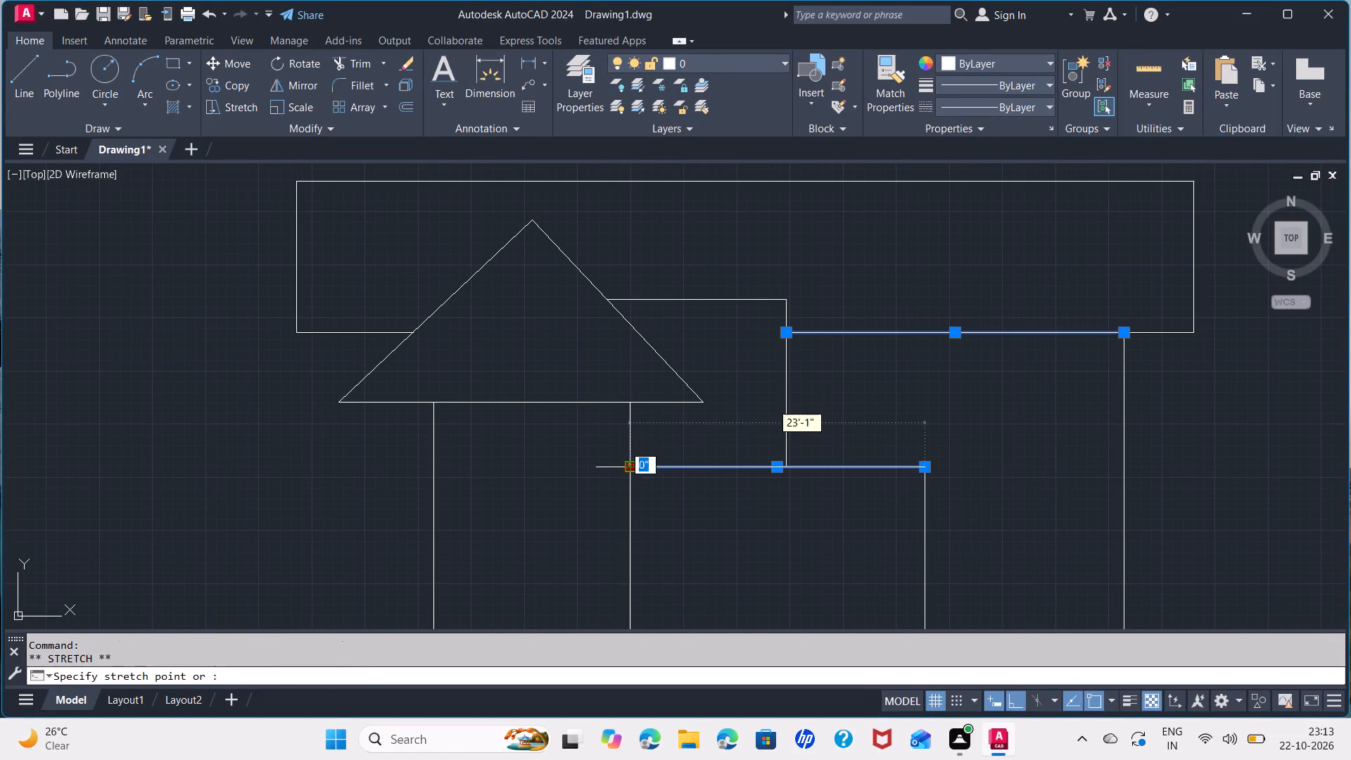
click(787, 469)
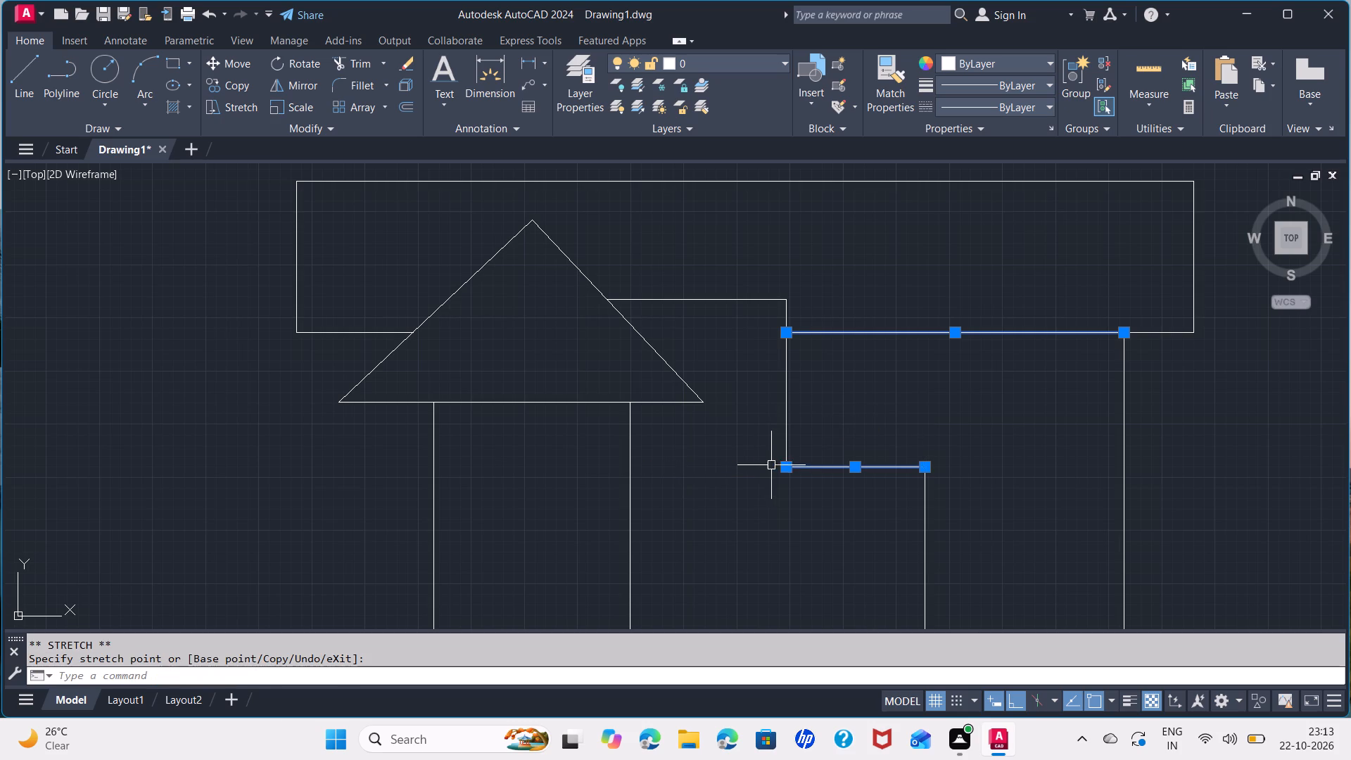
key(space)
Move the left wall line under the gable slightly outward to the left.
click(593, 400)
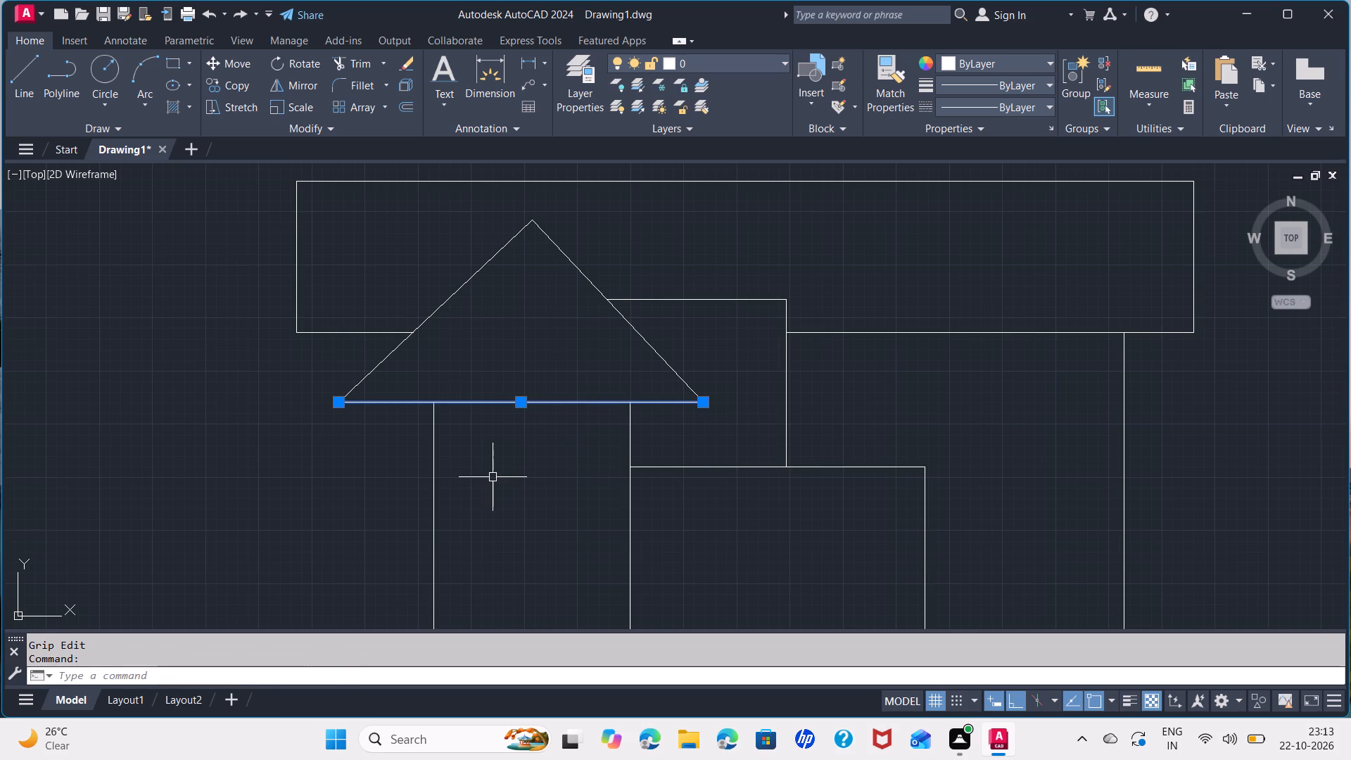
key(Escape)
click(437, 422)
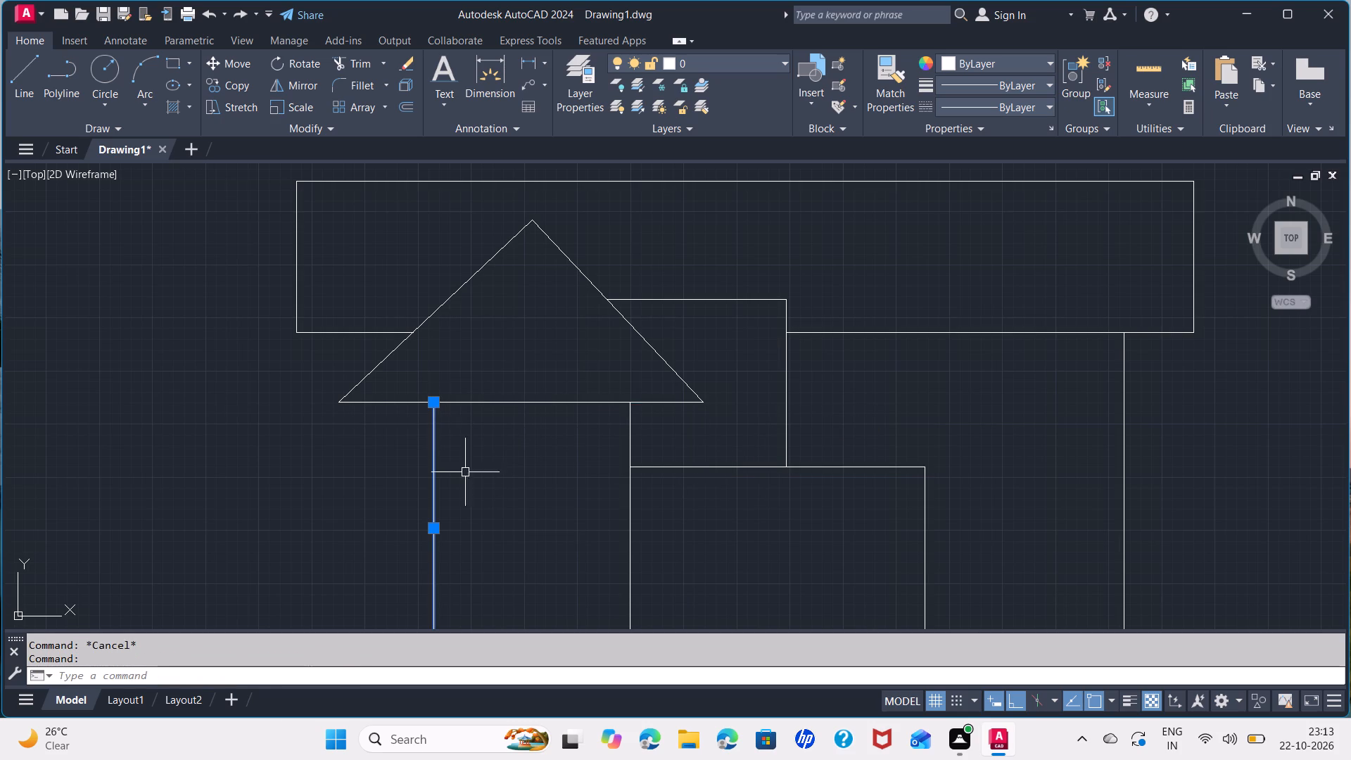
middle_drag(508, 531, 559, 326)
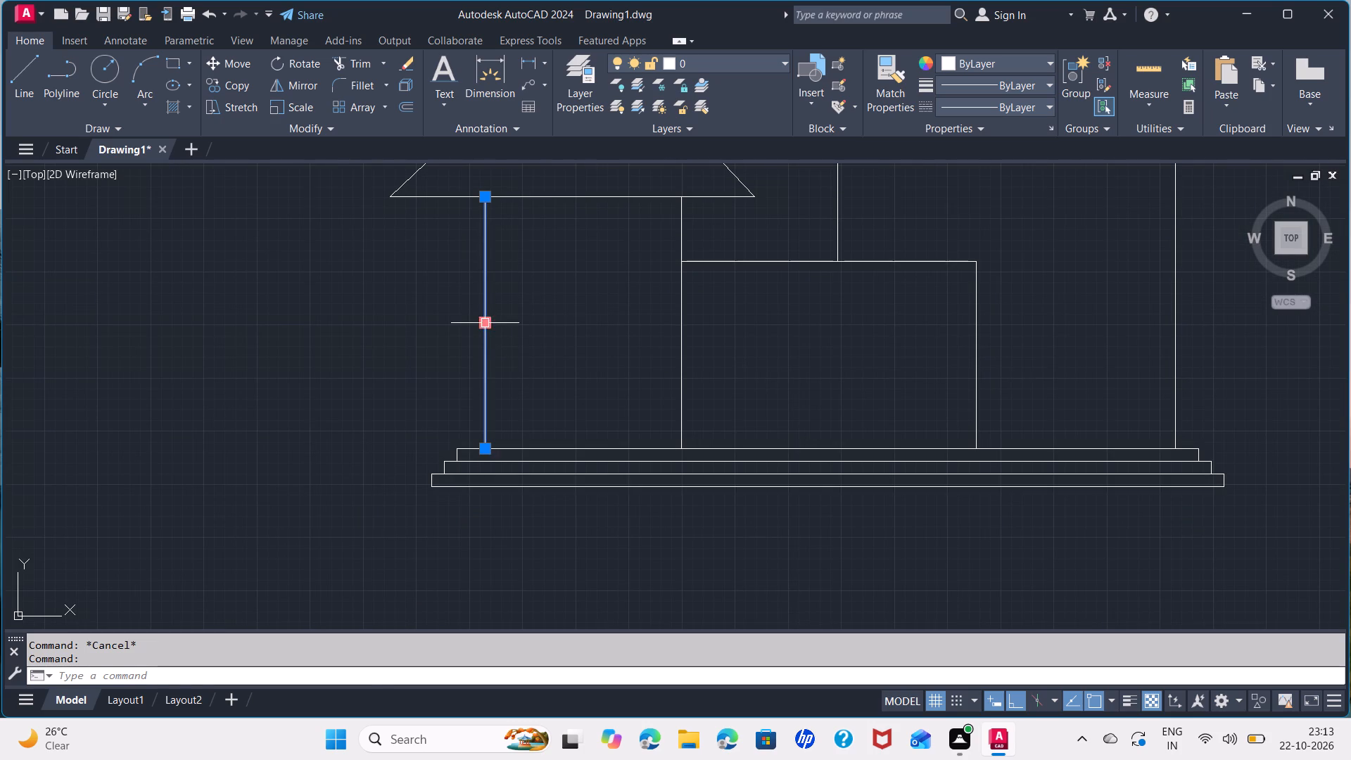
click(481, 324)
click(470, 327)
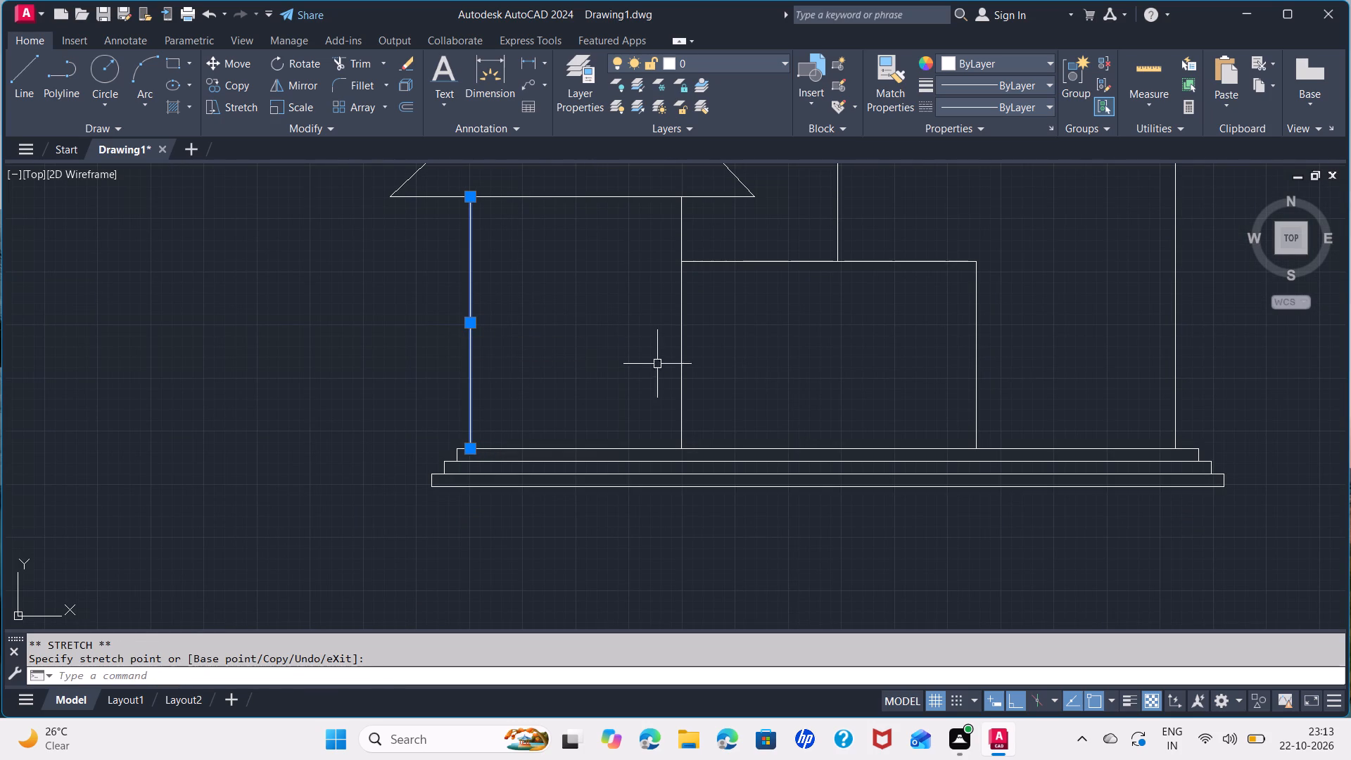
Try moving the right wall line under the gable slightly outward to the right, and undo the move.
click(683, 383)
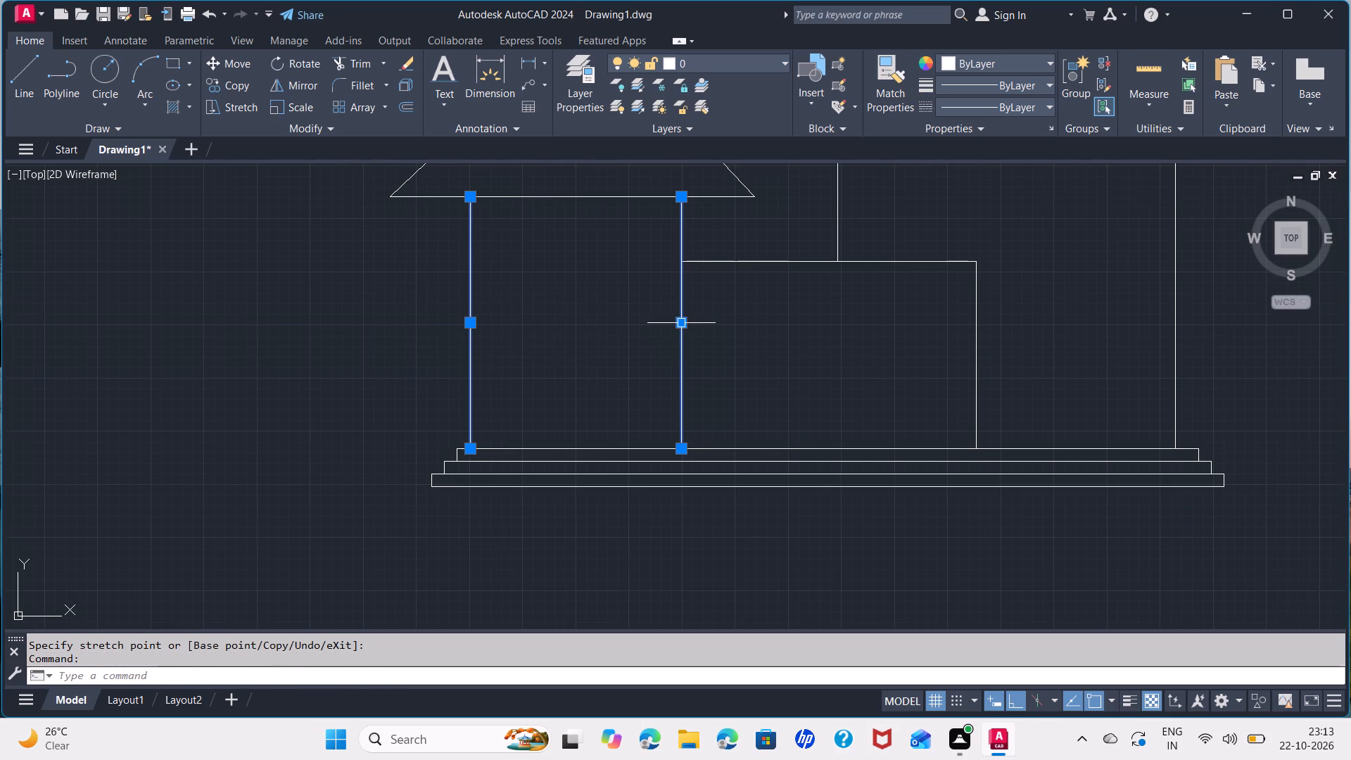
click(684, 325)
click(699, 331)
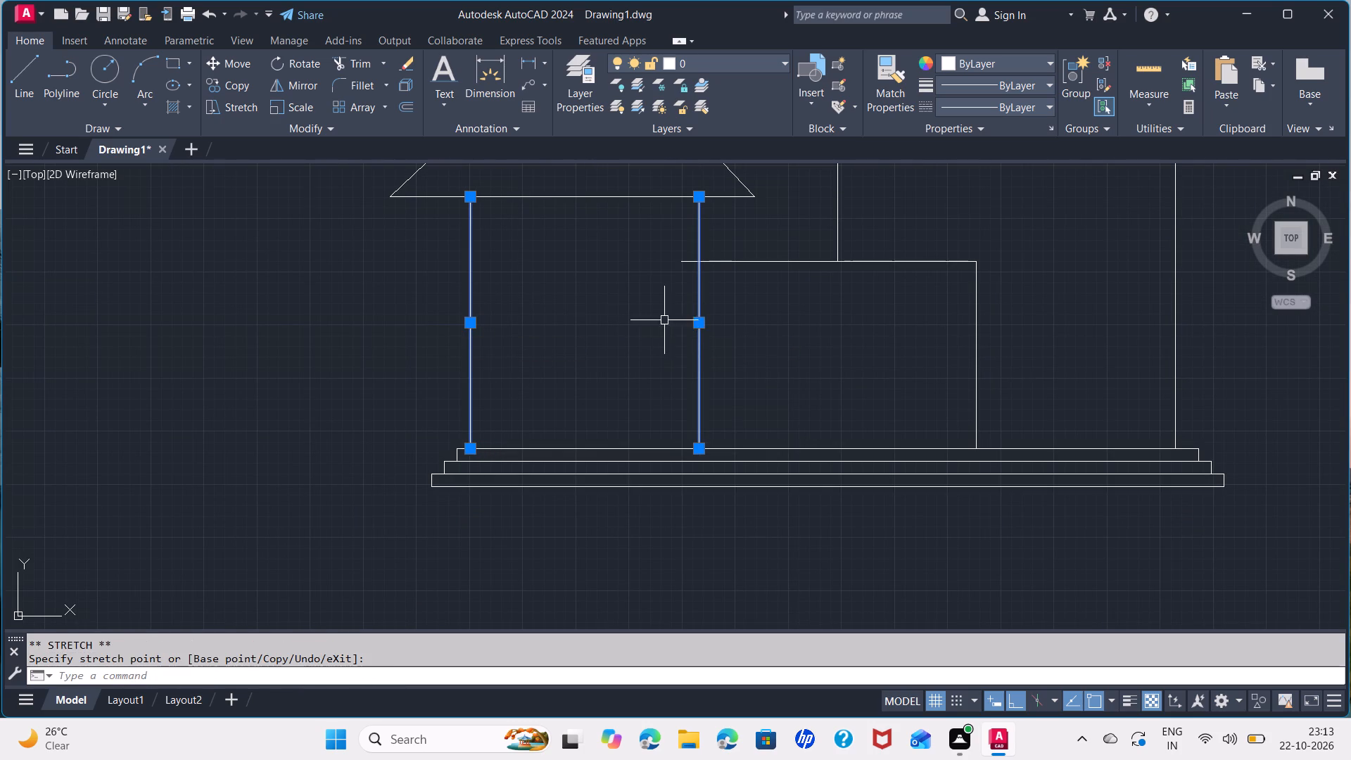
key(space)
Trim away the gable's whole horizontal base line, including the middle part and both overhangs beyond the walls.
middle_drag(641, 299, 641, 422)
text(TR)
key(space)
click(617, 305)
click(621, 334)
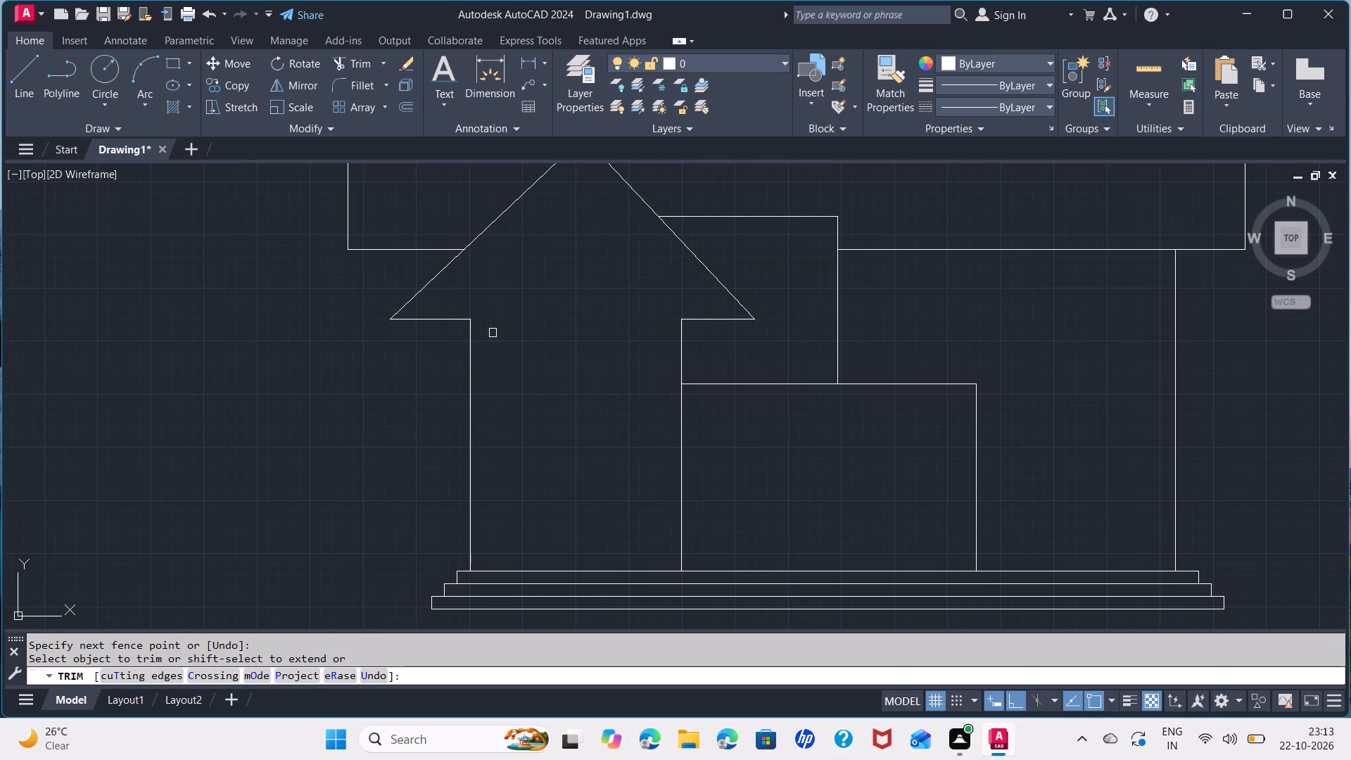
click(451, 322)
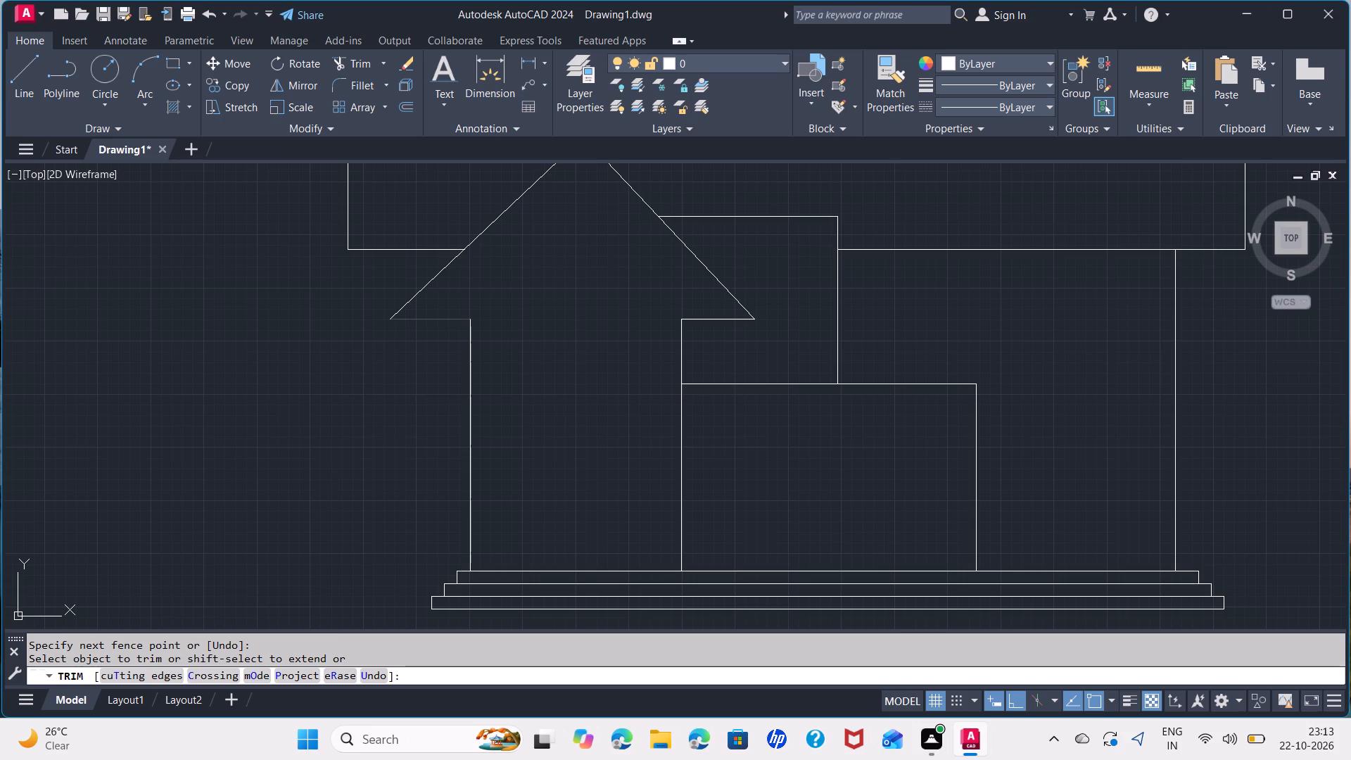
click(731, 321)
key(Escape)
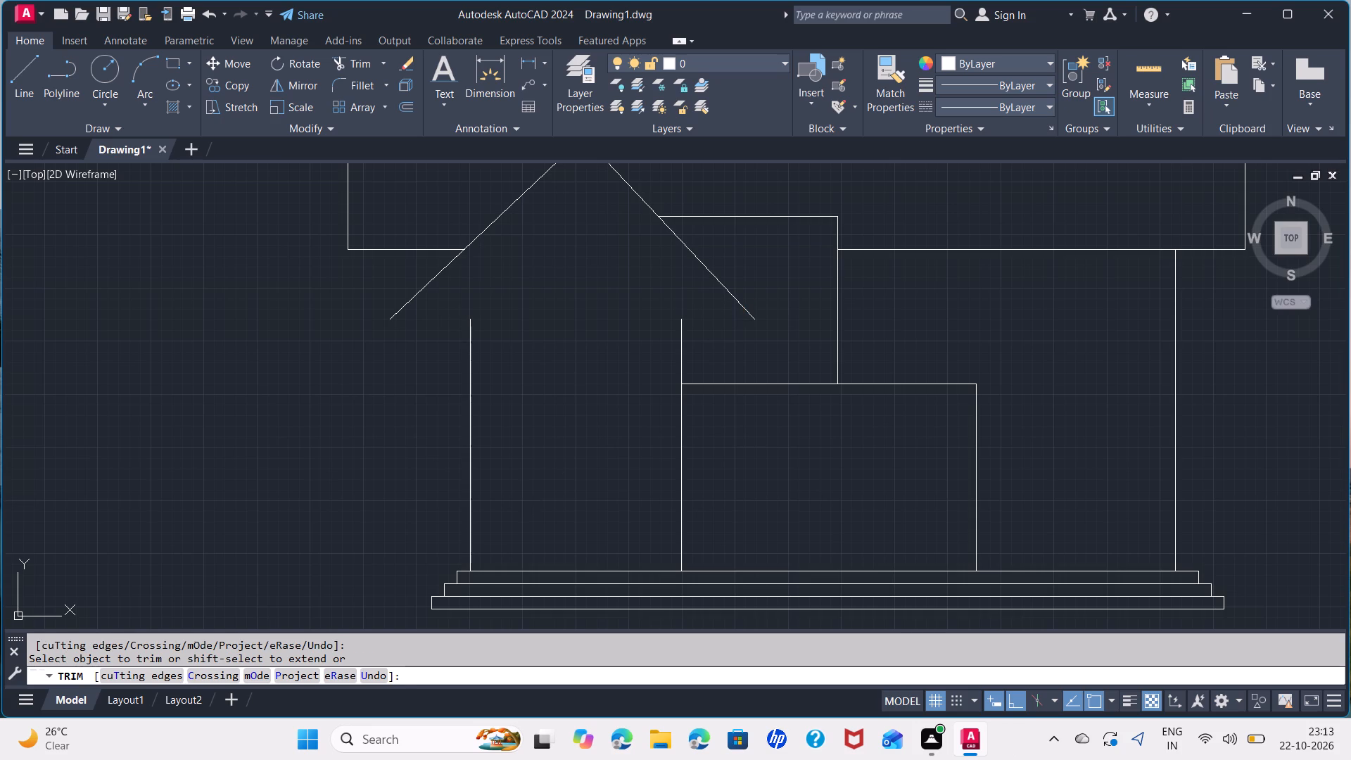
Move the top base step's short left edge 19' to the left.
scroll(451, 588, up, 2)
click(460, 557)
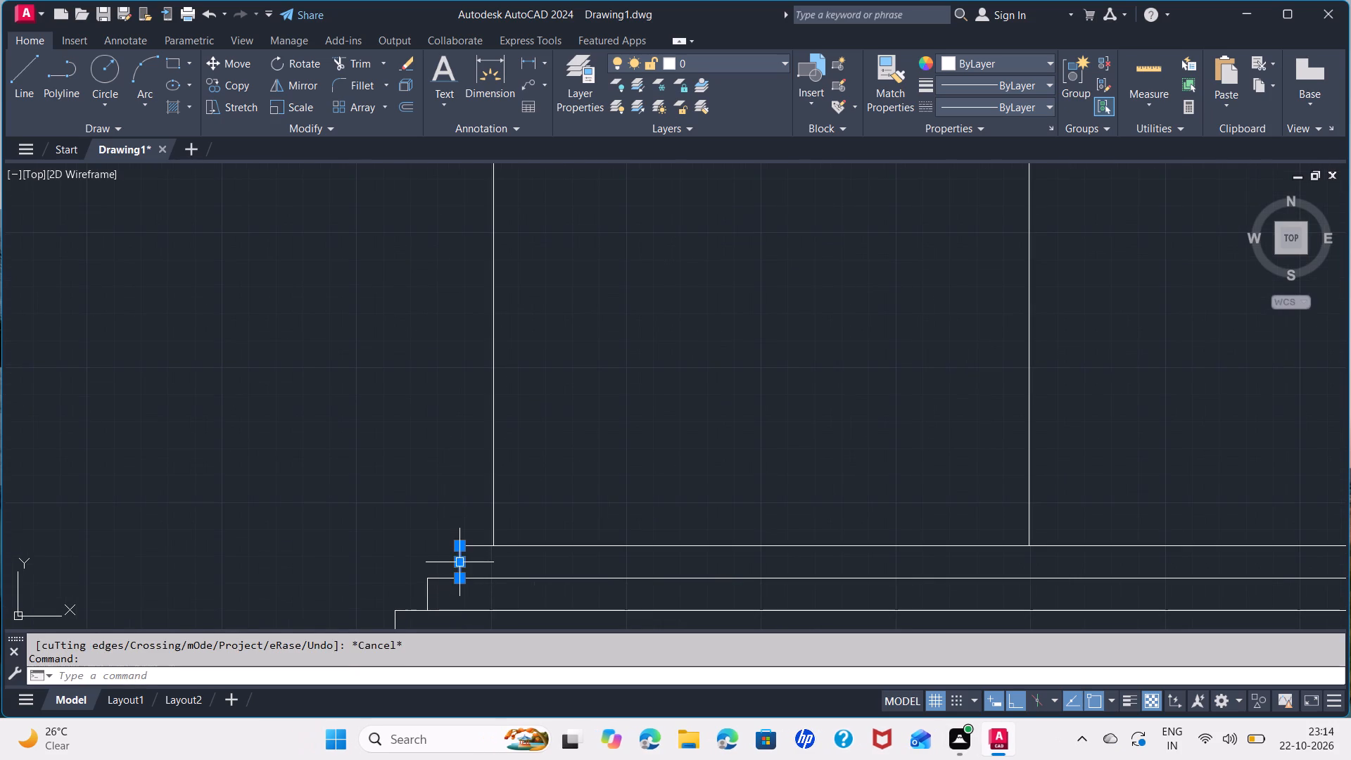
click(463, 560)
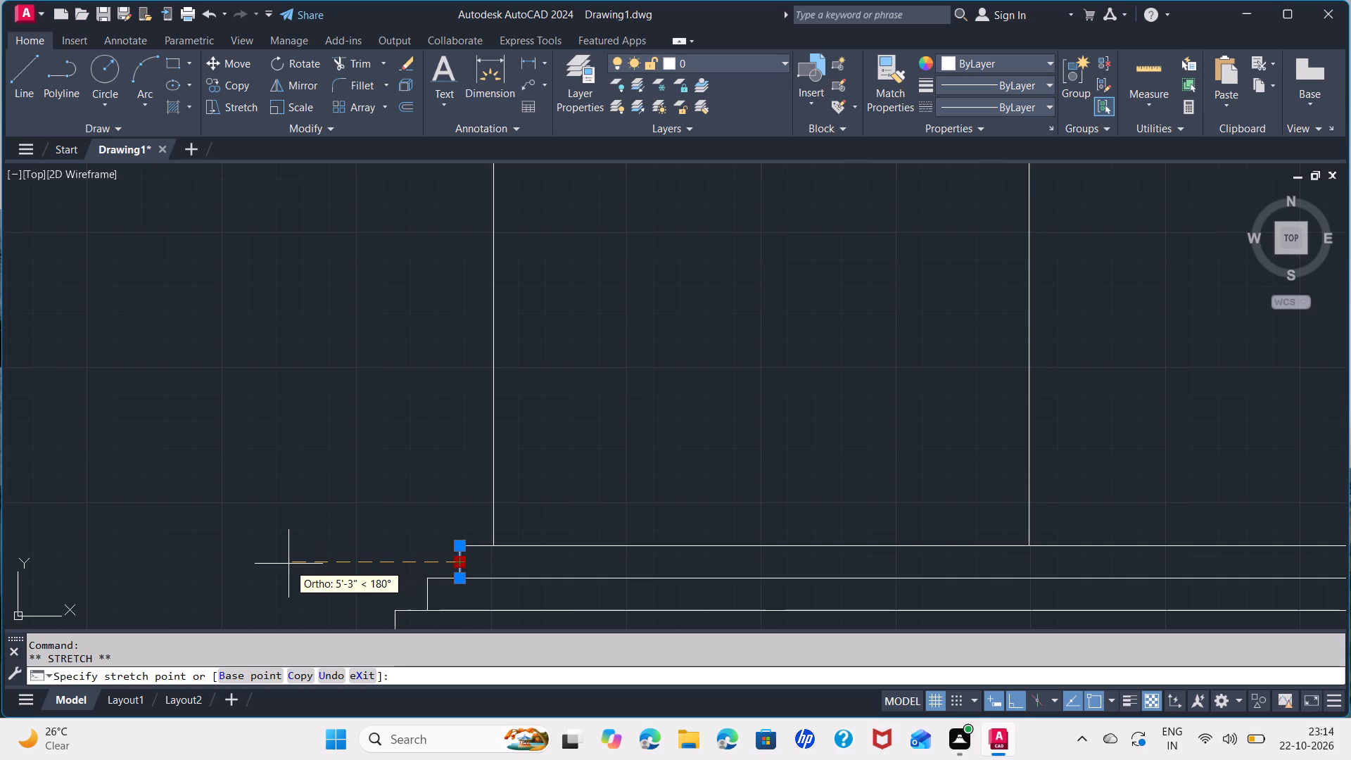
scroll(288, 564, down, 3)
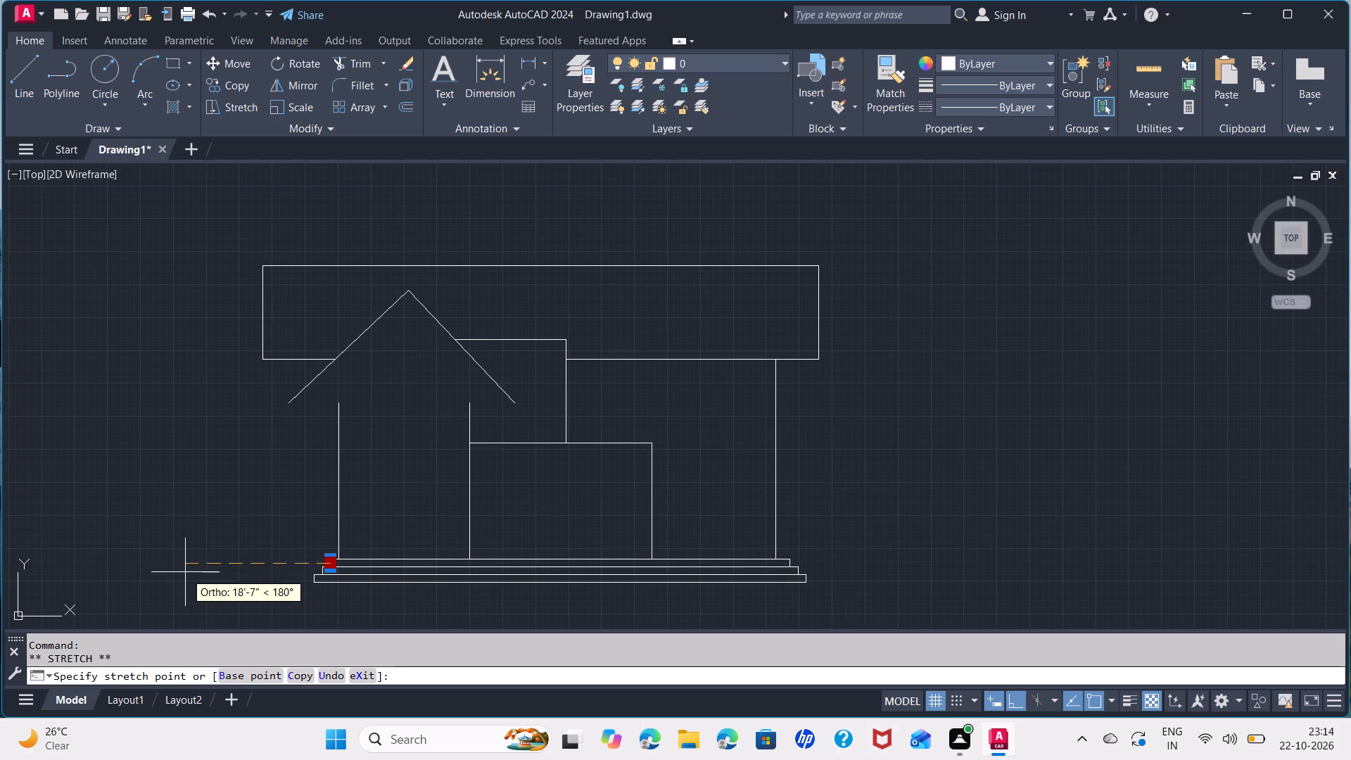
text(19')
key(Return)
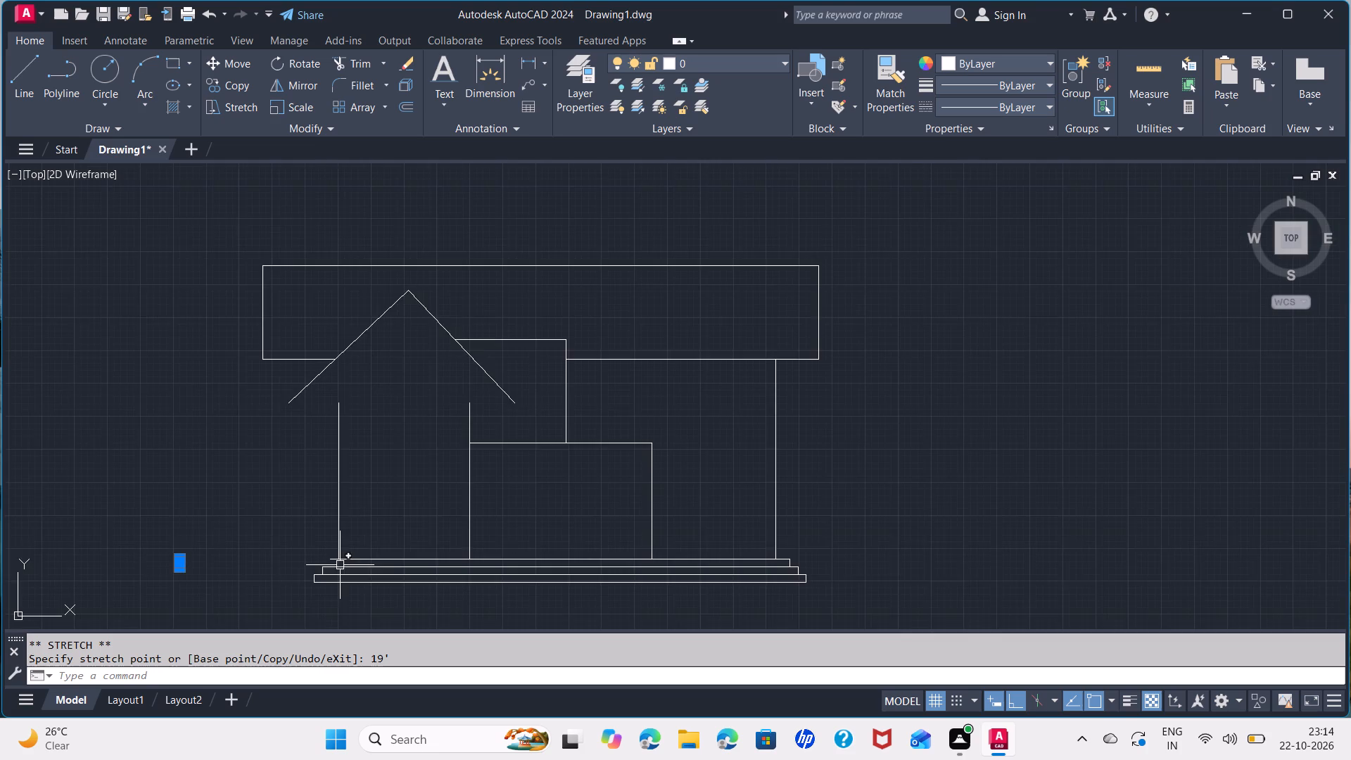
Move the short left edges of the middle and bottom base steps 19' to the left.
scroll(341, 564, up, 4)
click(198, 612)
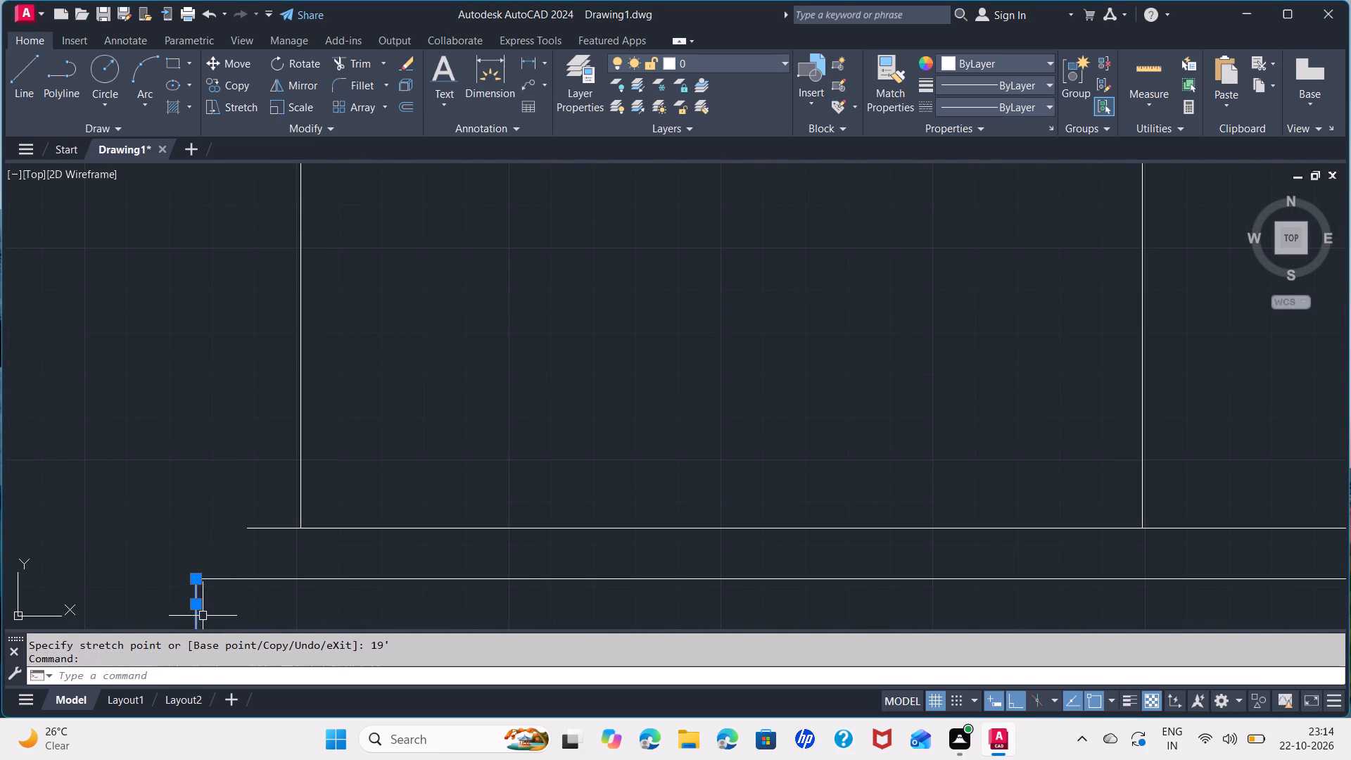
middle_drag(251, 619, 294, 498)
click(236, 481)
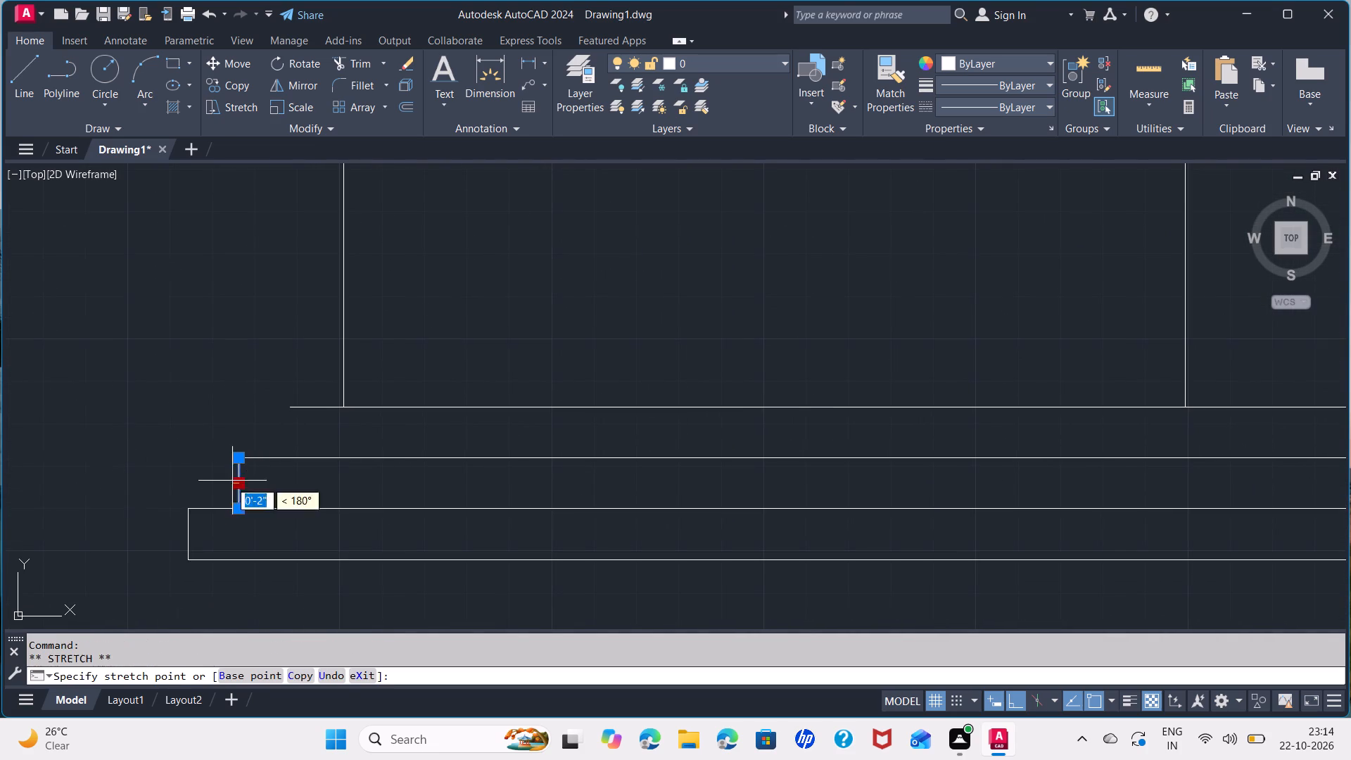
text(19')
key(Return)
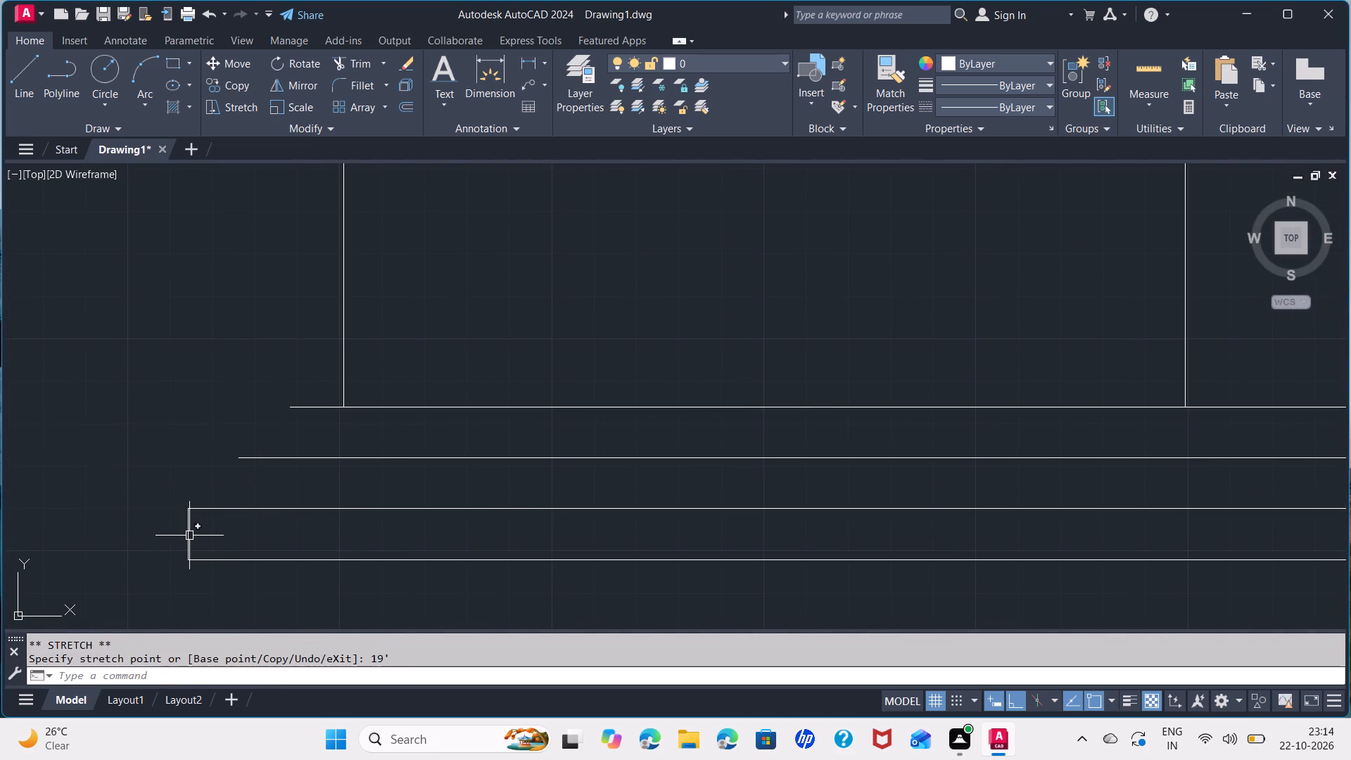
click(187, 536)
click(189, 534)
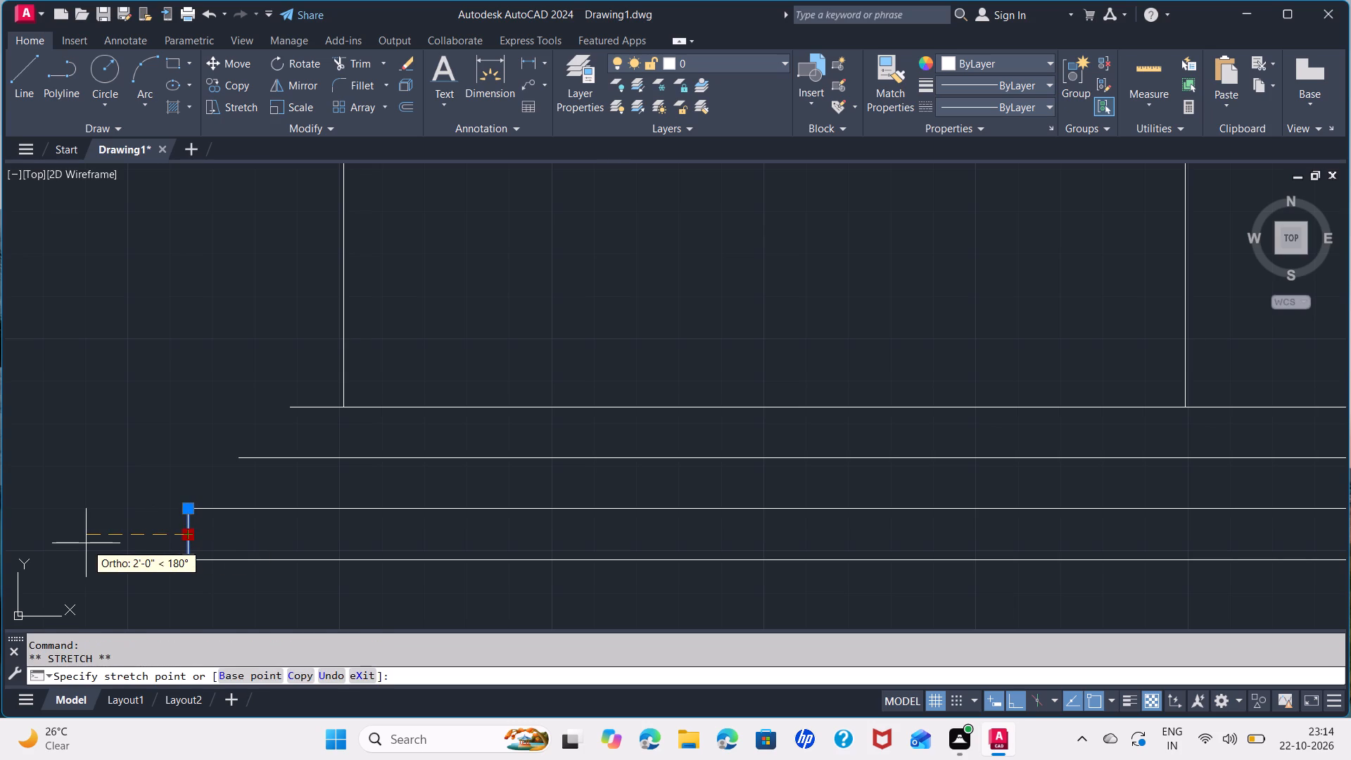
text(19')
key(Return)
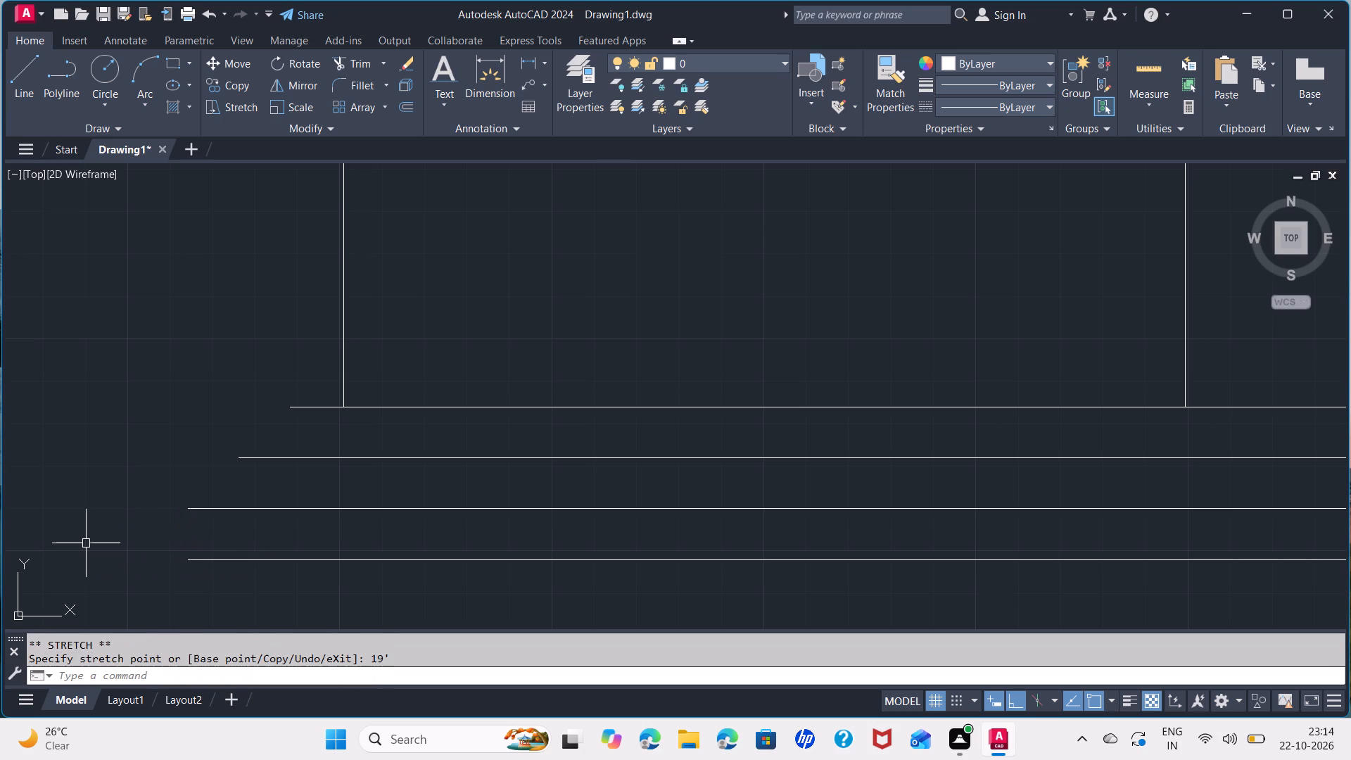
key(space)
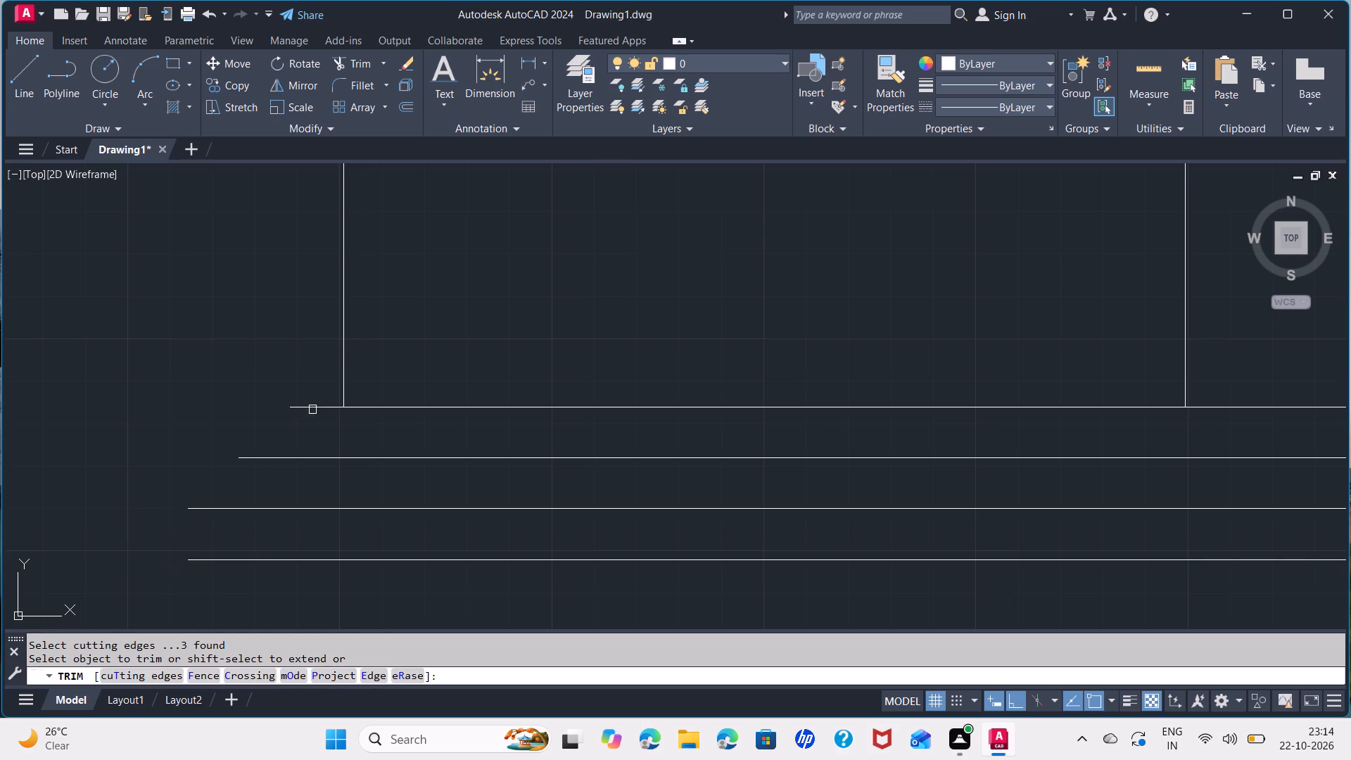
key(Escape)
Extend the top base step's upper line left to the upper end of its moved edge.
click(291, 410)
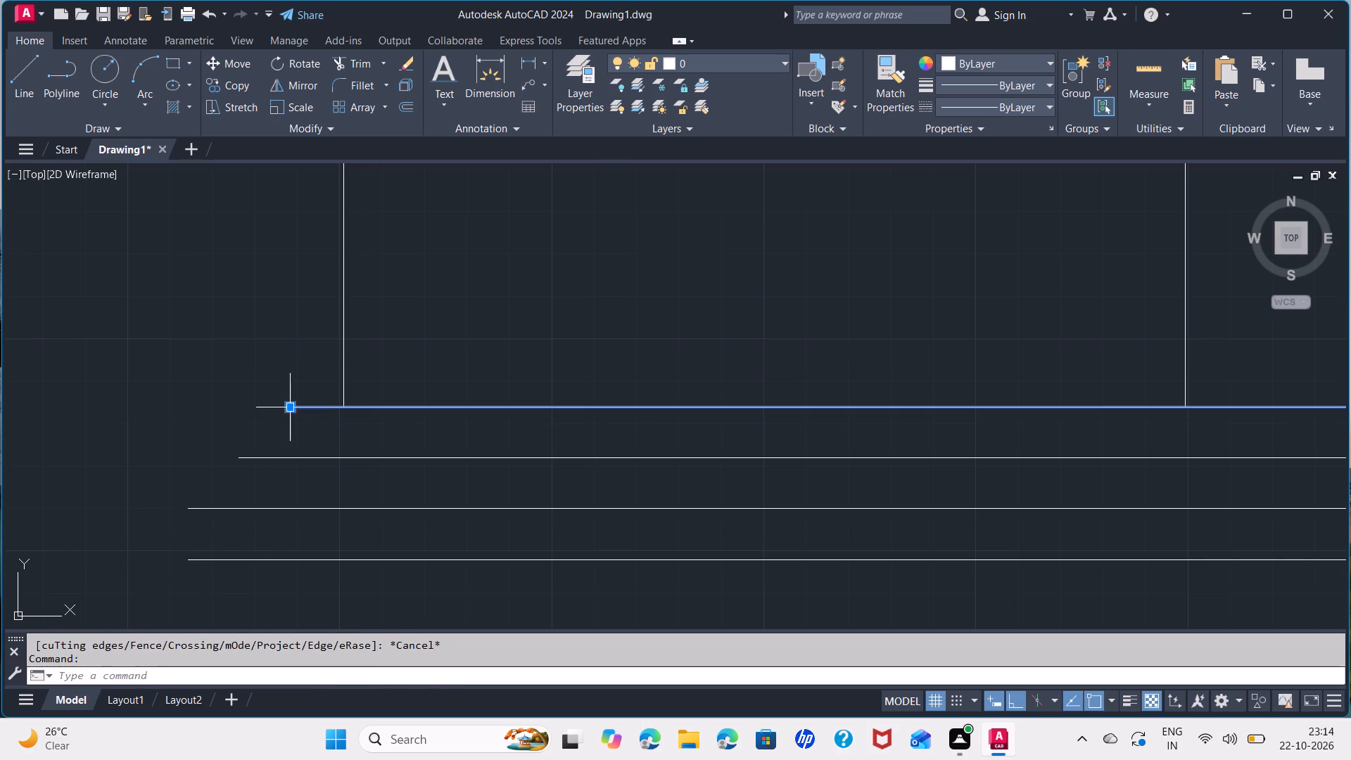
click(291, 410)
scroll(172, 399, down, 1)
middle_drag(172, 399, 873, 476)
scroll(617, 437, down, 1)
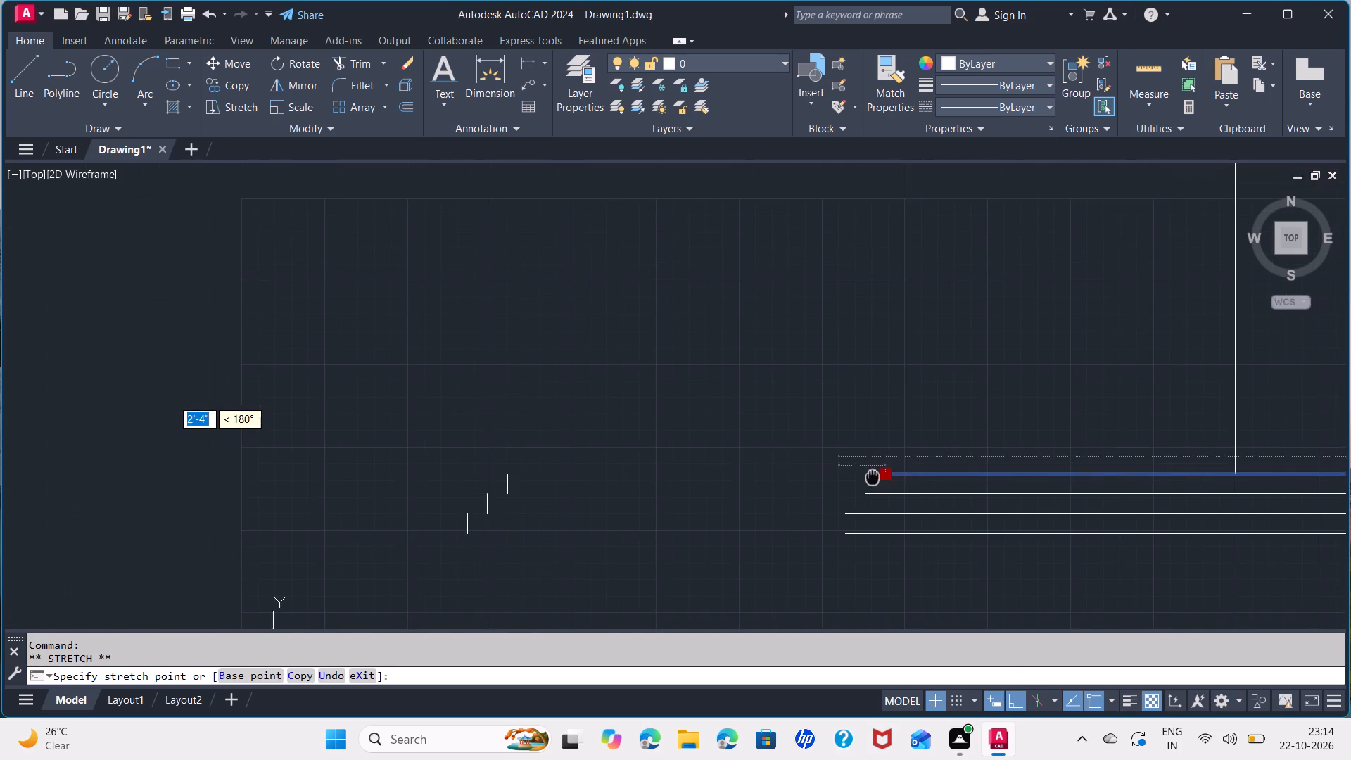
click(512, 471)
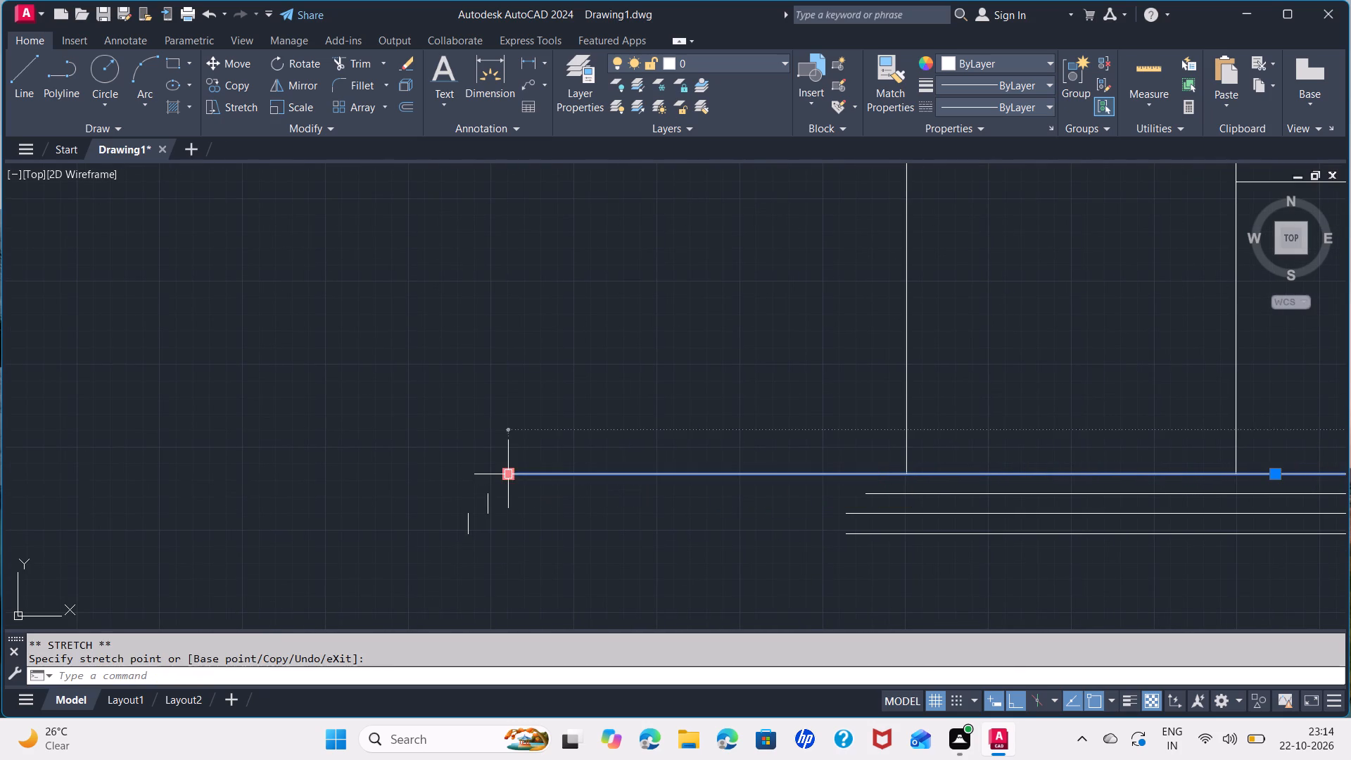
Extend the second base line left to the lower end of the top step's moved edge.
click(885, 492)
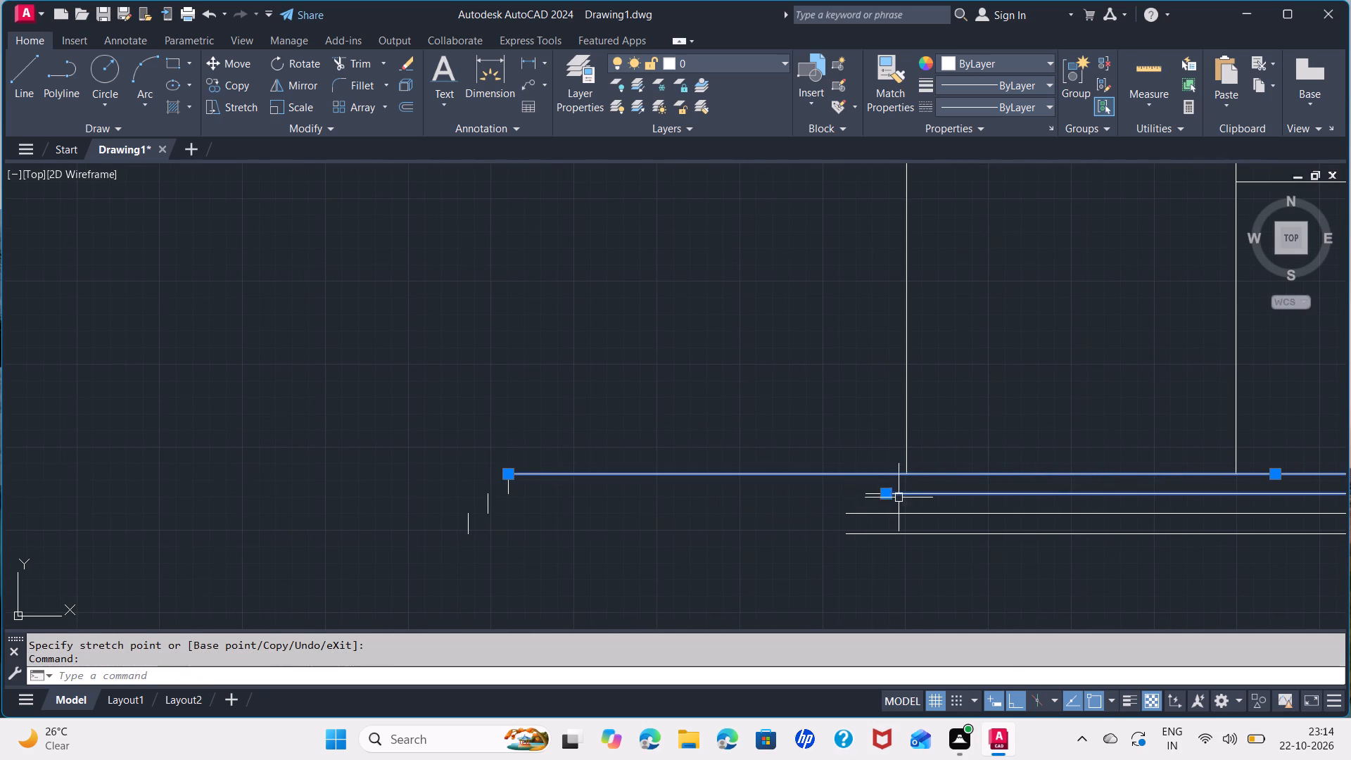
scroll(866, 504, up, 3)
click(876, 471)
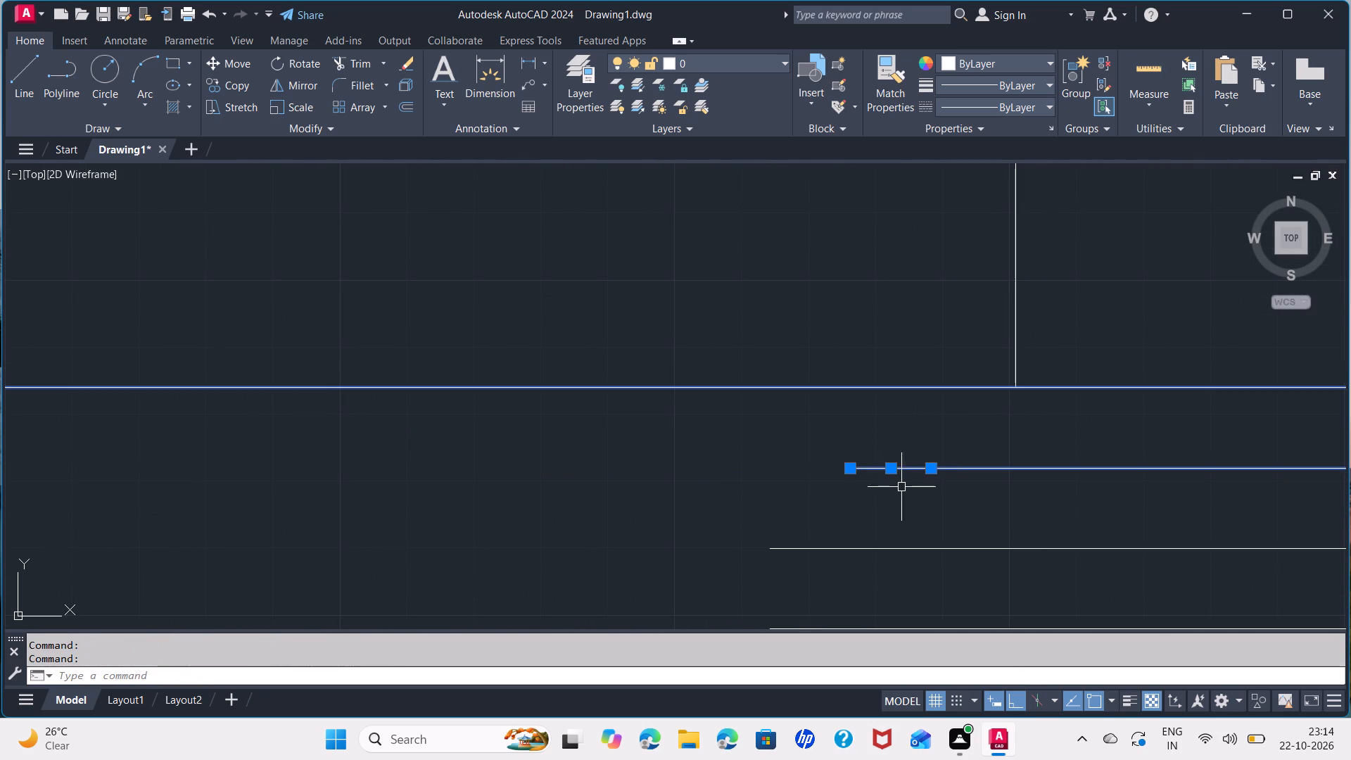
click(851, 464)
middle_drag(389, 445, 1038, 507)
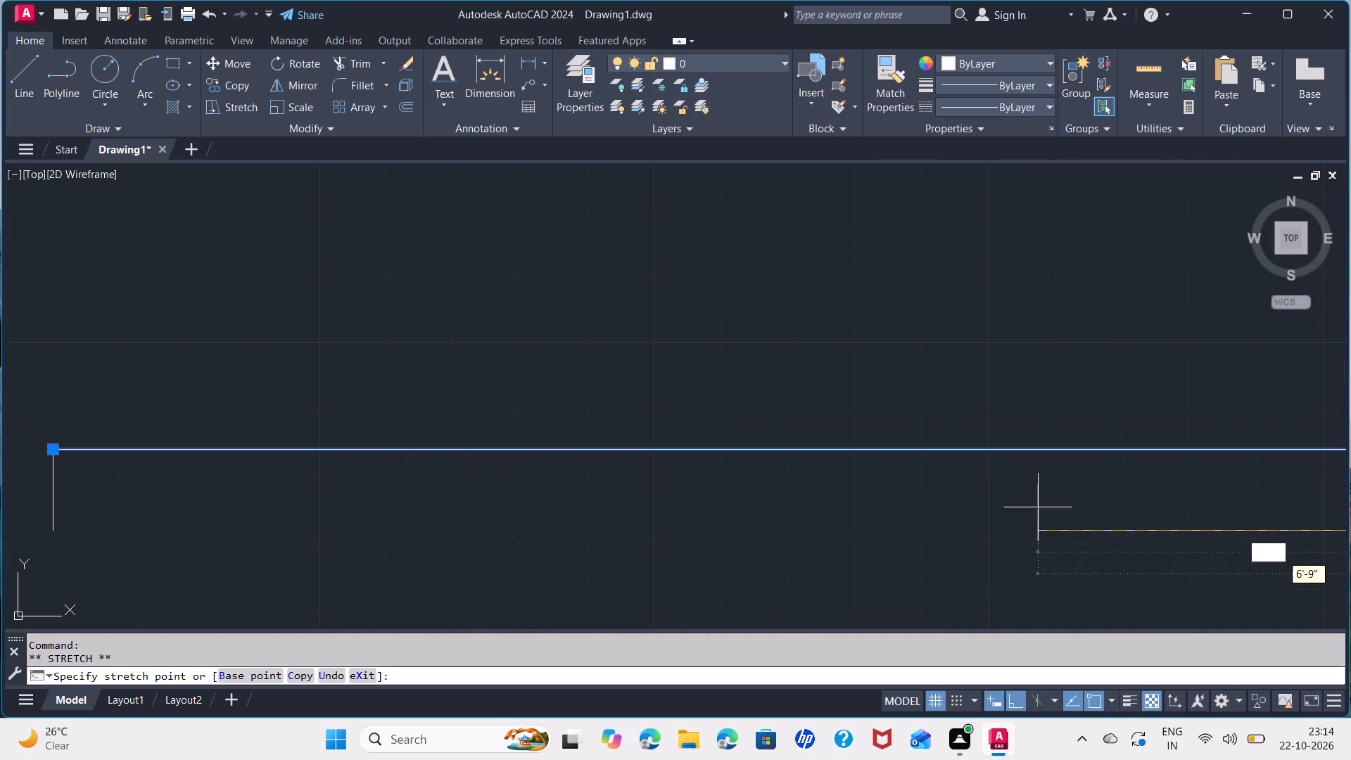
click(54, 528)
scroll(357, 525, down, 3)
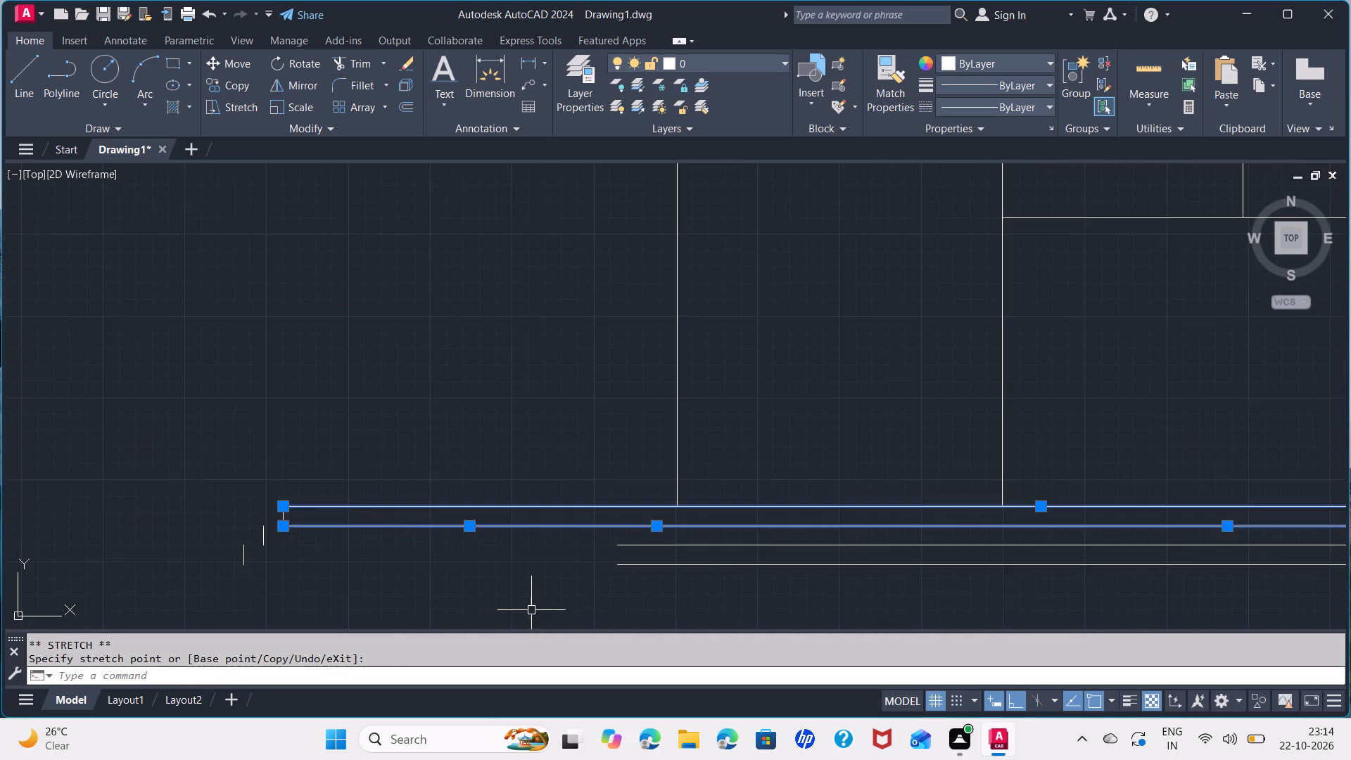
Extend the third base line left to the lower end of the middle step's moved edge.
middle_drag(531, 610, 497, 498)
scroll(583, 434, up, 1)
click(583, 434)
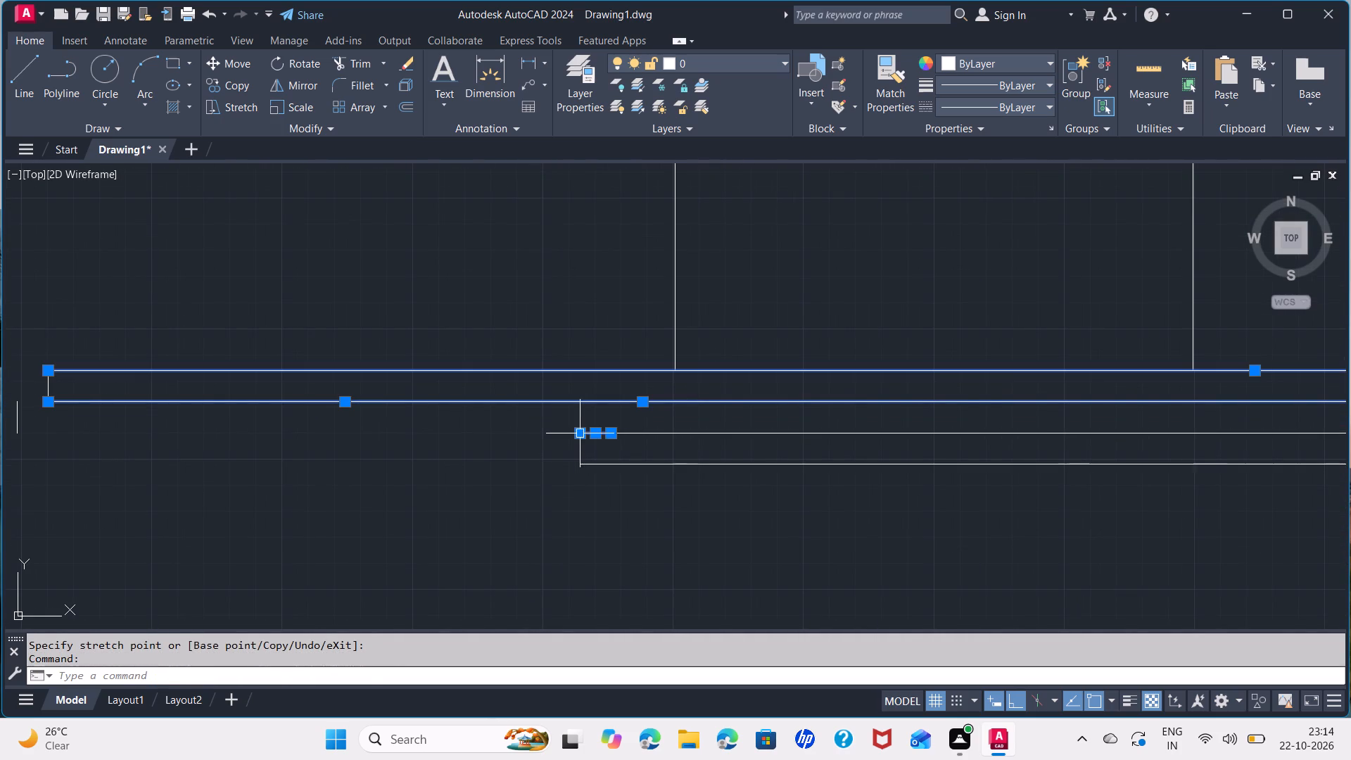
click(581, 435)
middle_drag(15, 432, 144, 487)
click(146, 490)
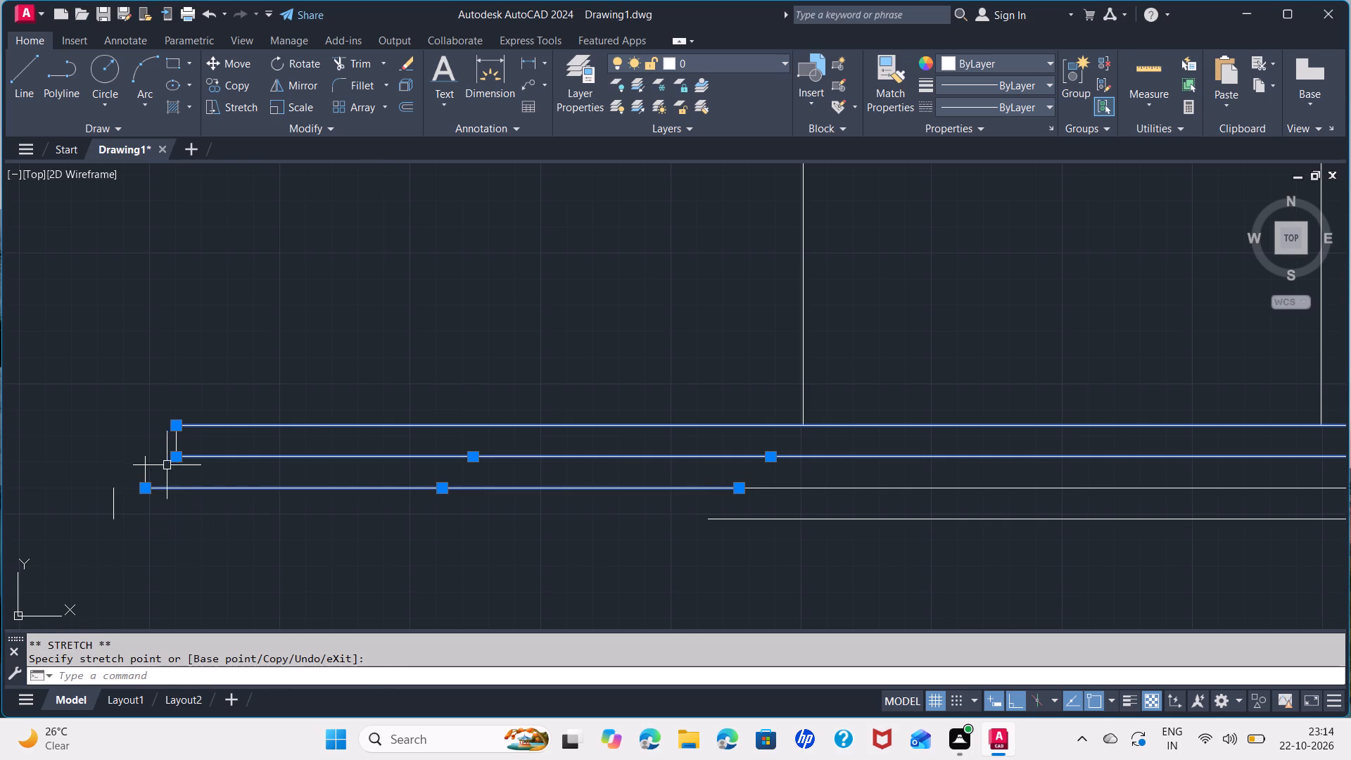
Extend the second and third base lines further left to the upper ends of the middle and bottom steps' edges.
click(175, 457)
click(144, 454)
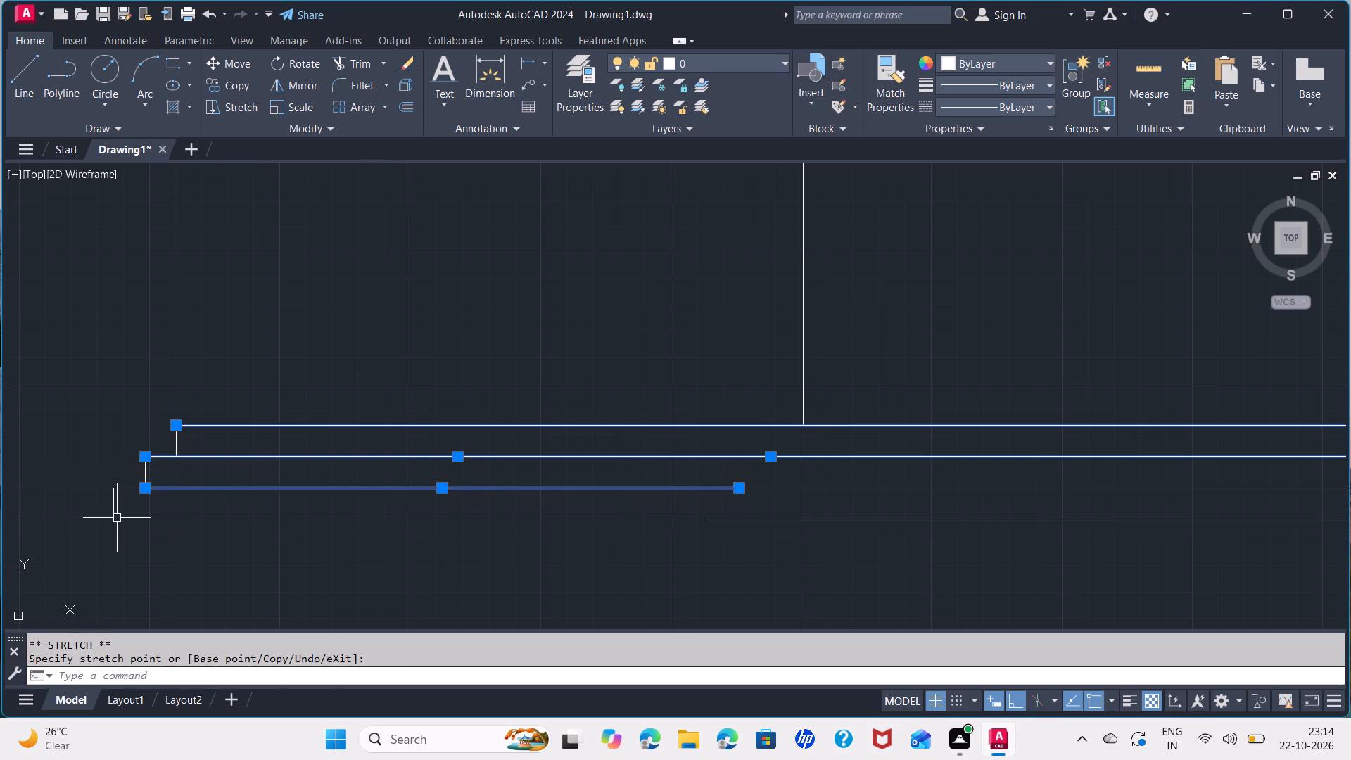
click(144, 488)
click(113, 483)
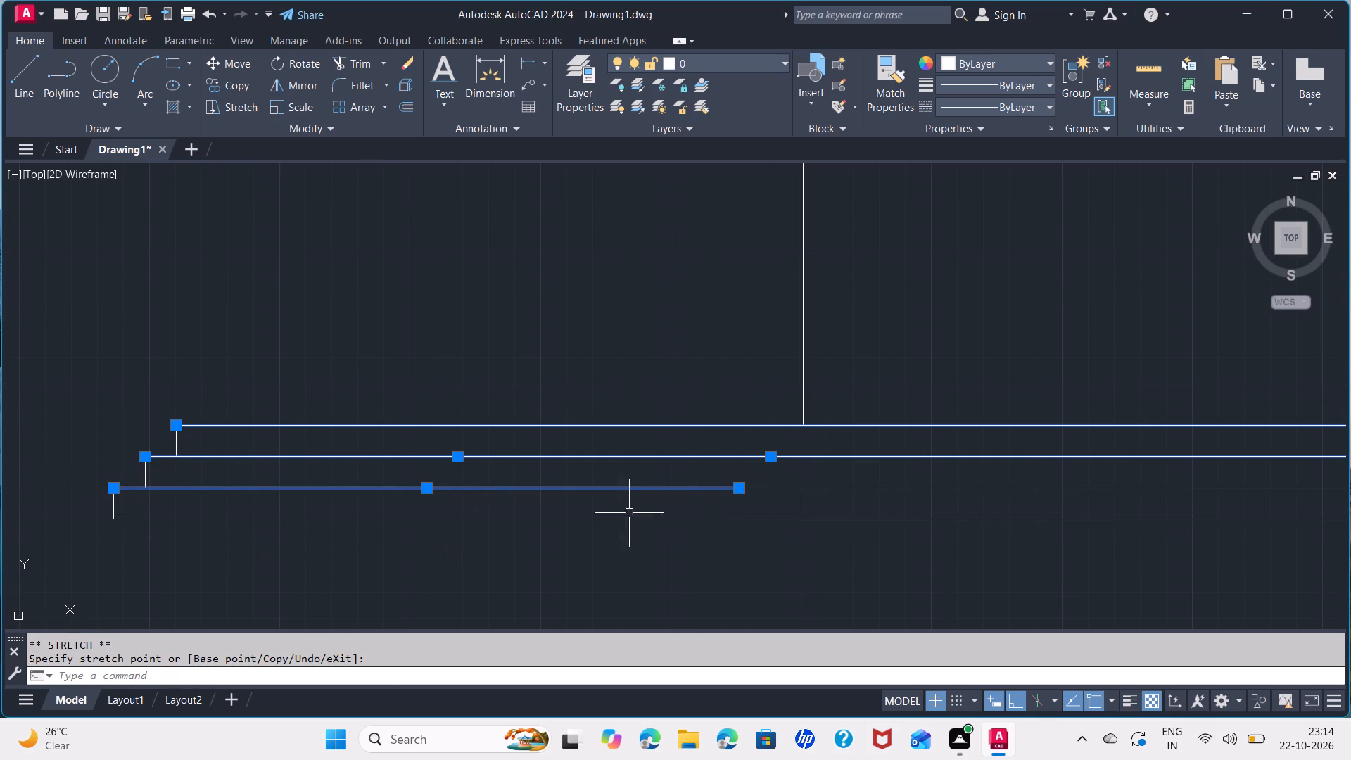
Extend the bottom base line left to the lower end of the bottom step's moved edge.
click(709, 519)
click(713, 522)
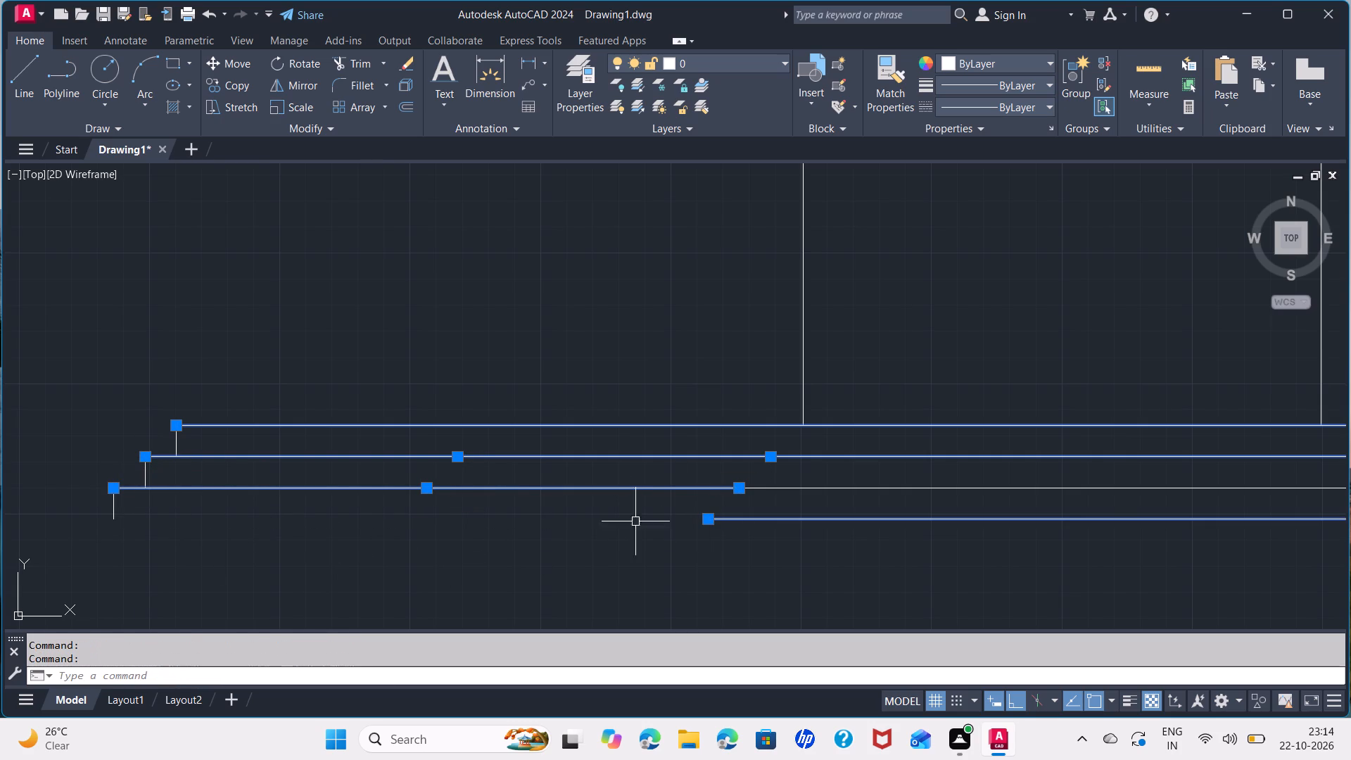
click(706, 522)
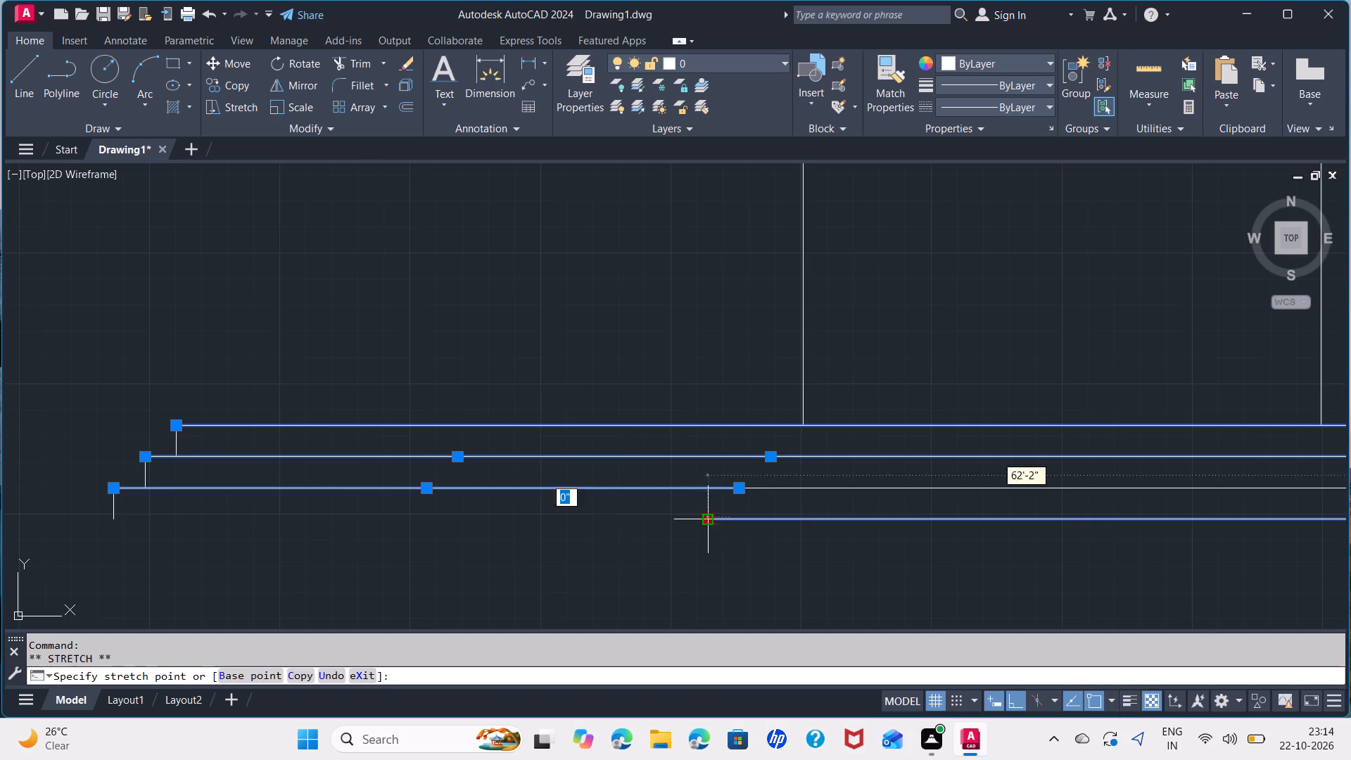
click(118, 522)
key(Escape)
Offset both sloping lines of the gable roof 5" inward to give the roof its thickness.
scroll(227, 482, down, 2)
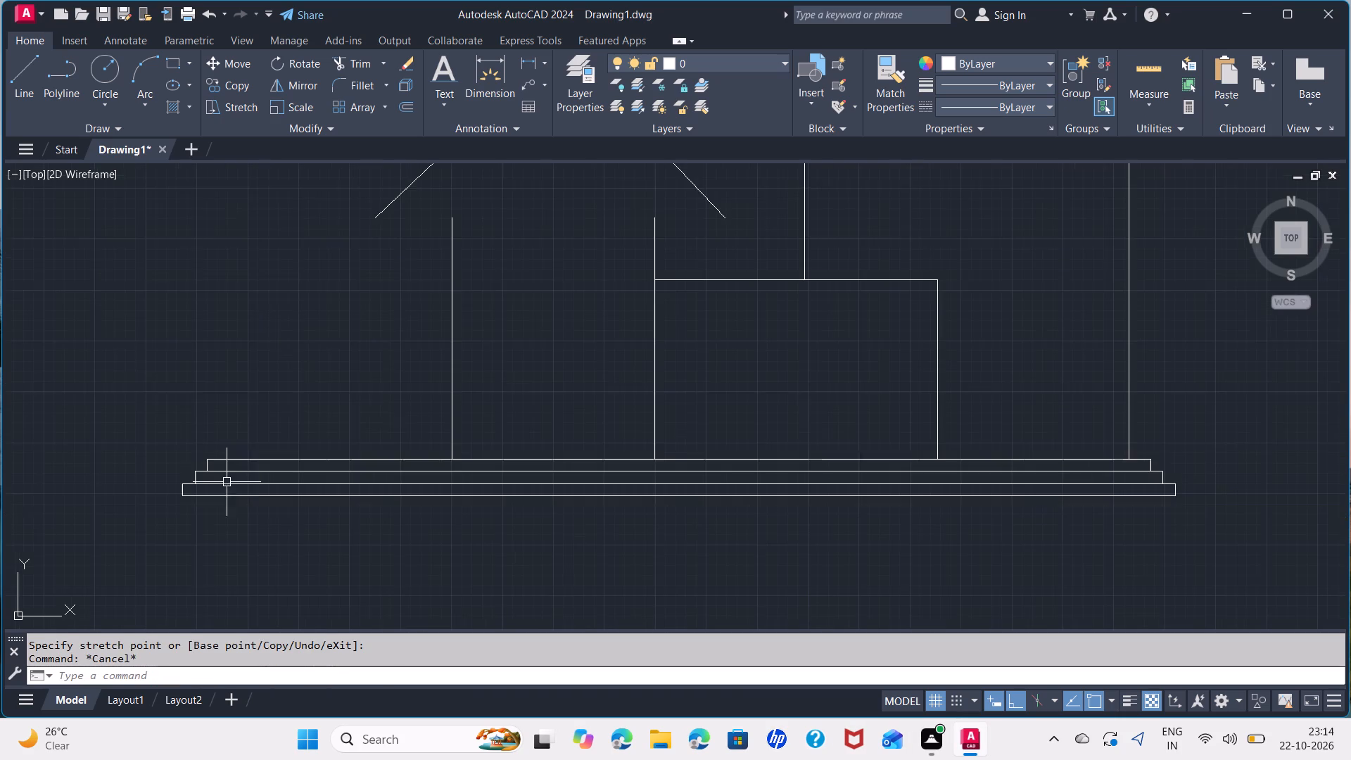
middle_drag(386, 392, 343, 502)
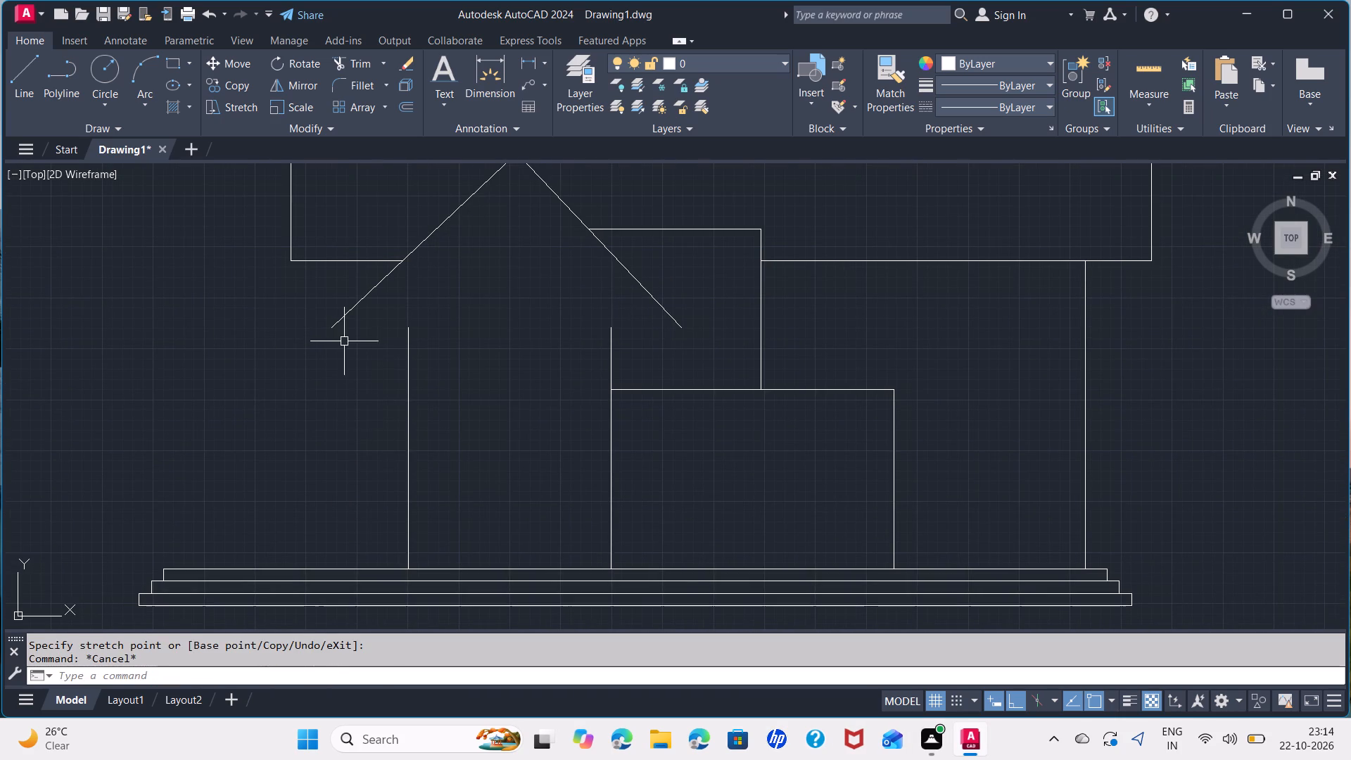
scroll(437, 355, down, 2)
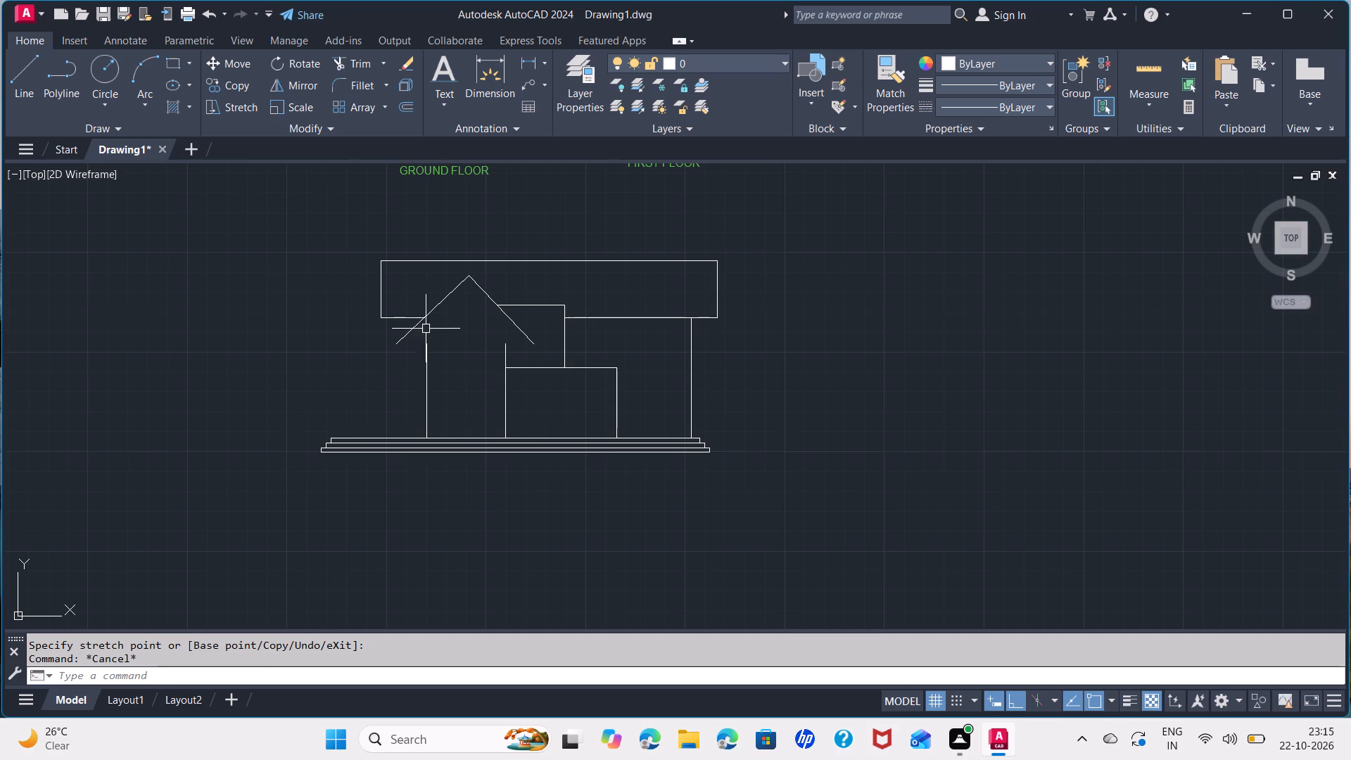
text(OF)
key(Return)
key(5)
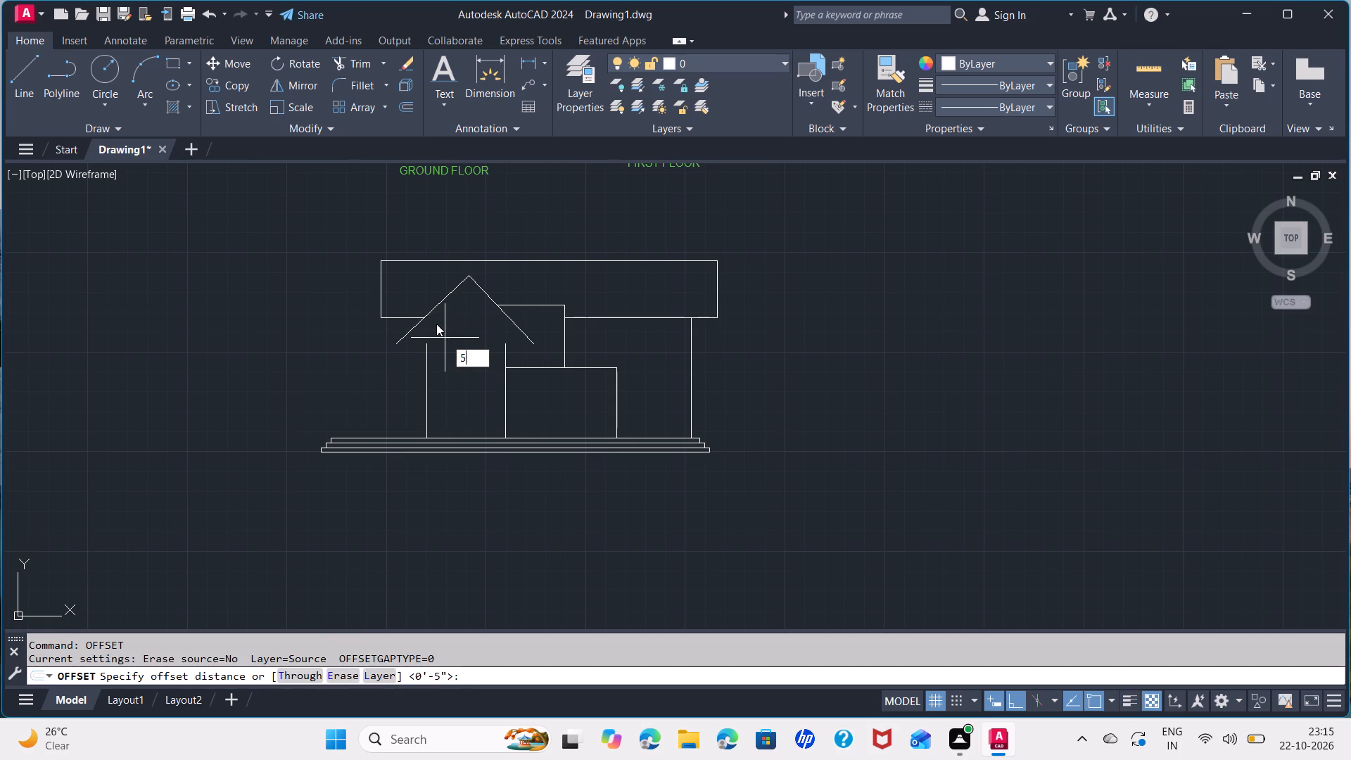
key(Return)
click(439, 301)
click(446, 317)
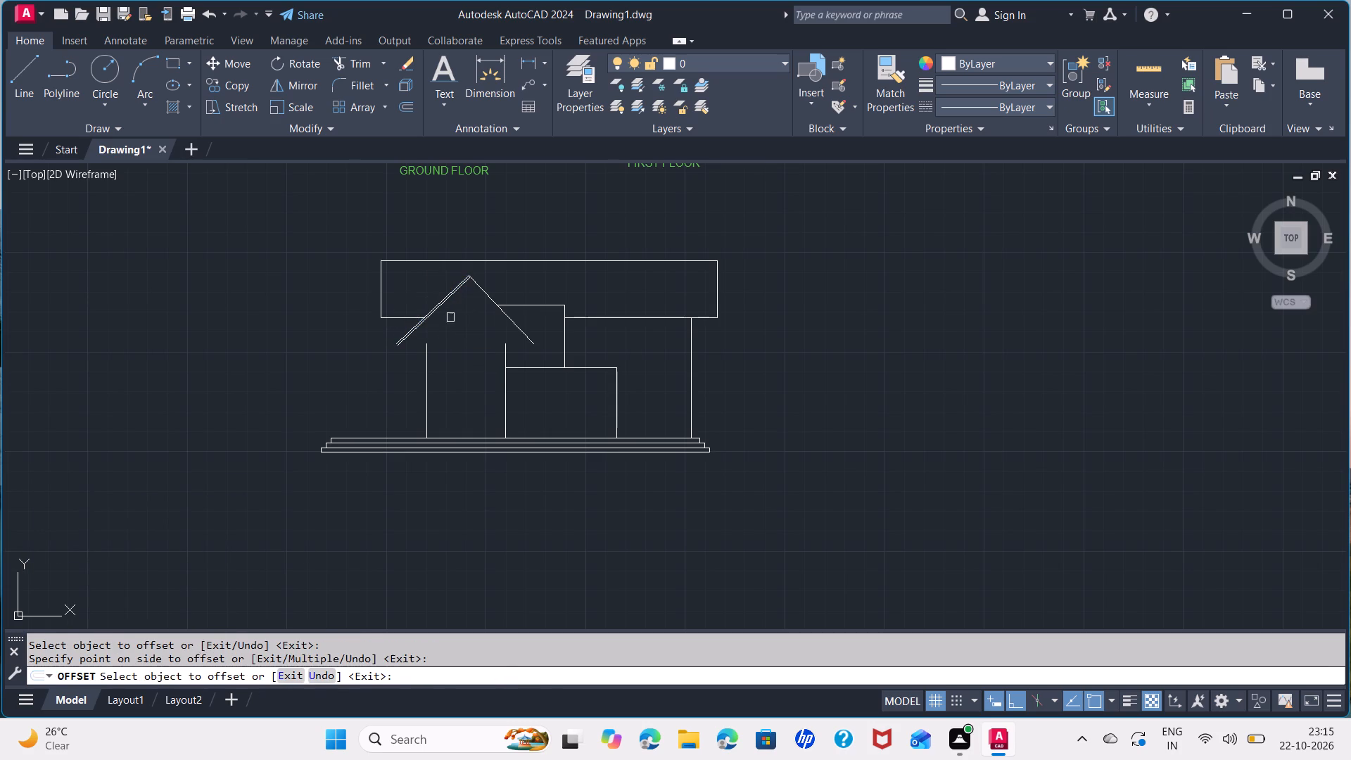
click(497, 308)
click(477, 317)
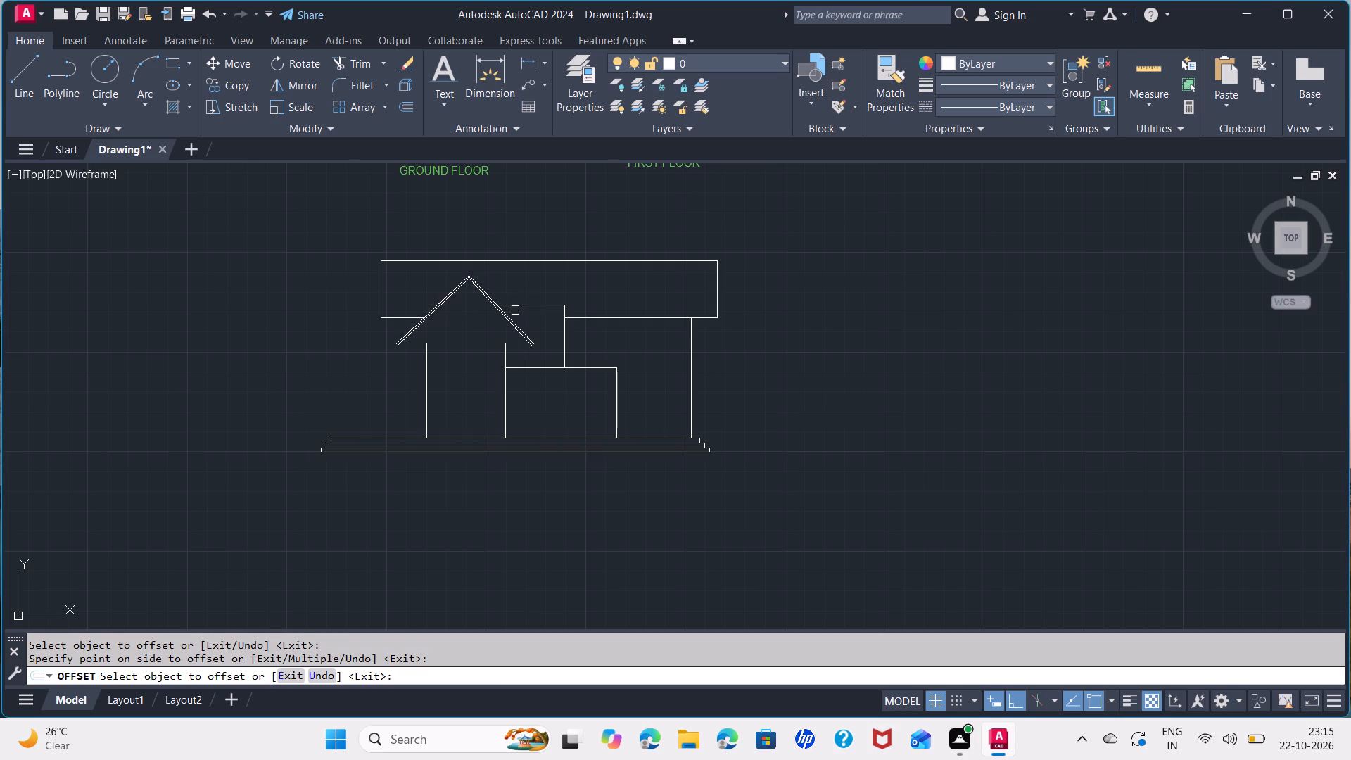
Offset the top line of the middle wall block beside the gable downward by the same 5".
click(526, 307)
click(528, 320)
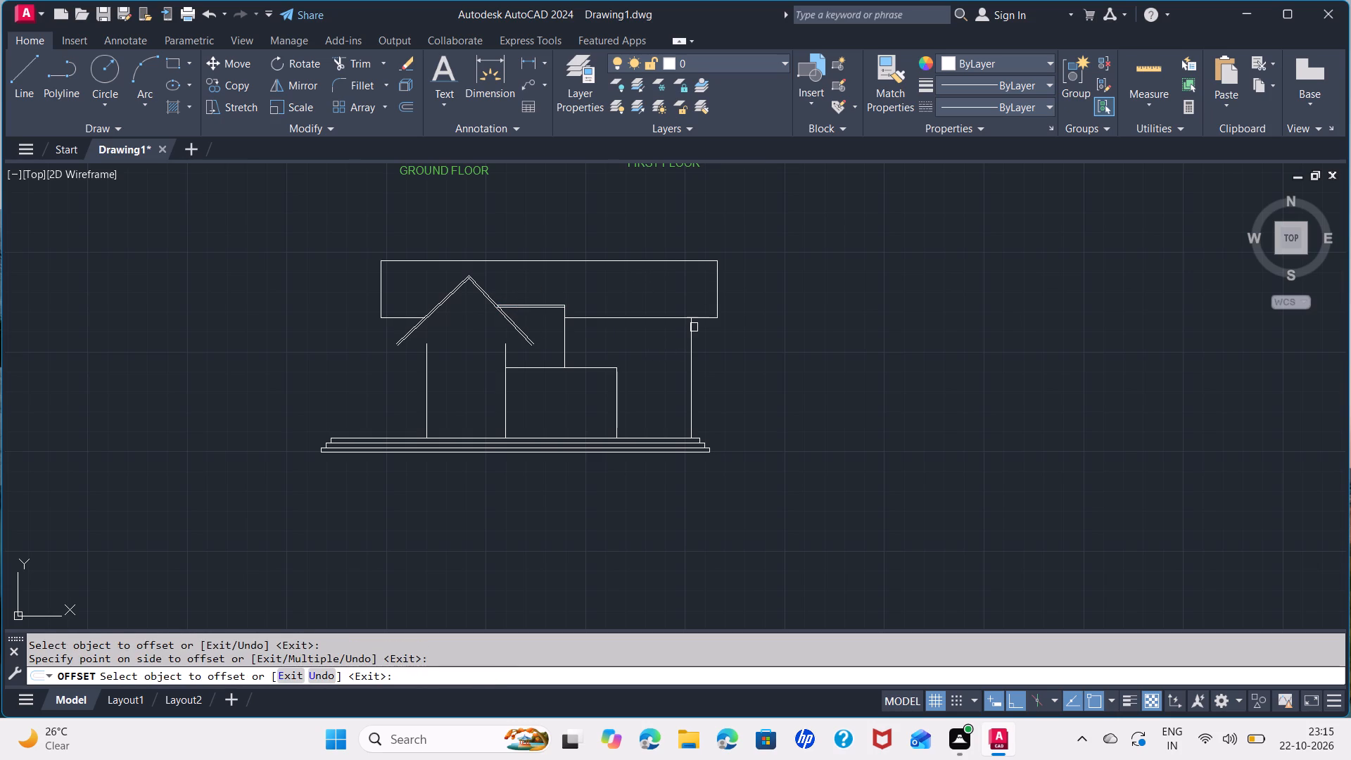
middle_drag(636, 381, 614, 365)
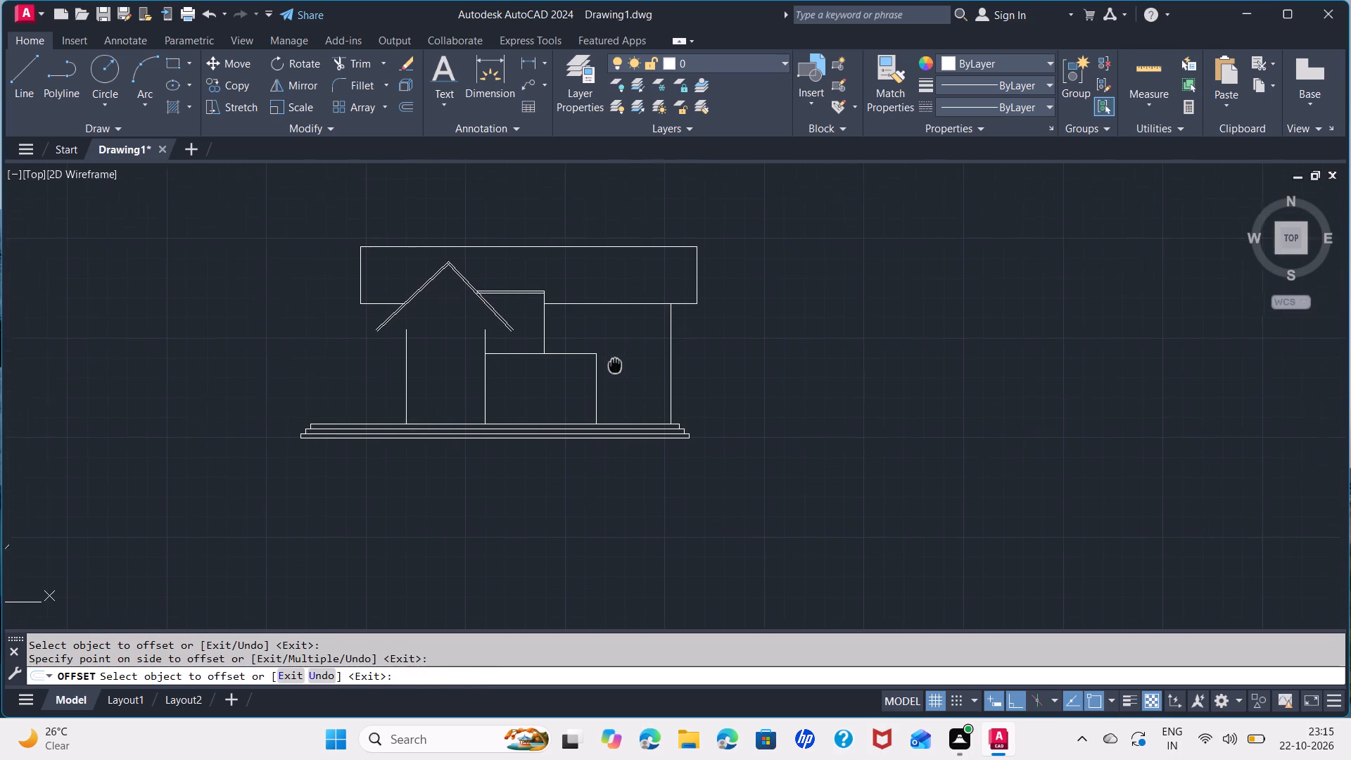
middle_drag(614, 365, 608, 362)
scroll(608, 362, down, 1)
key(space)
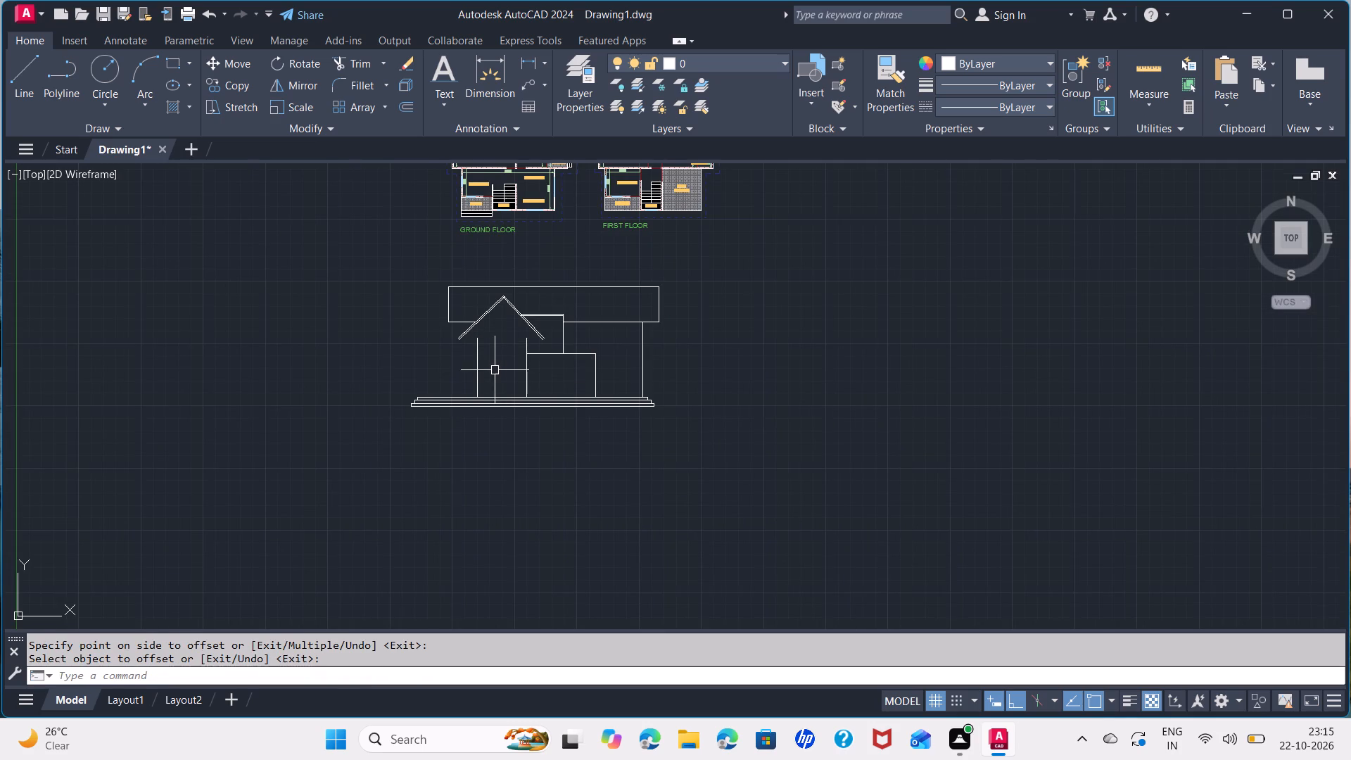
Move the left wall line beneath the gable a short distance to the left.
middle_drag(495, 370, 787, 420)
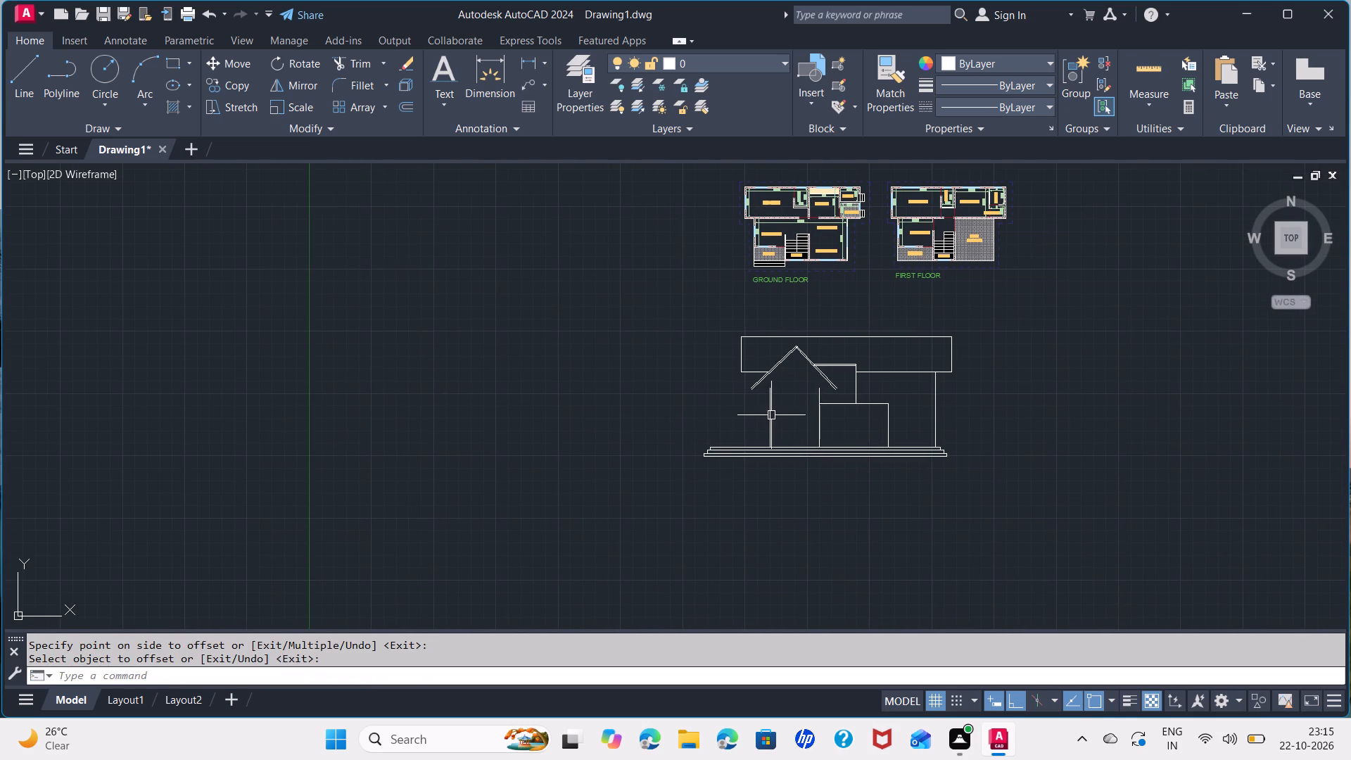
click(771, 414)
scroll(771, 414, up, 4)
click(735, 445)
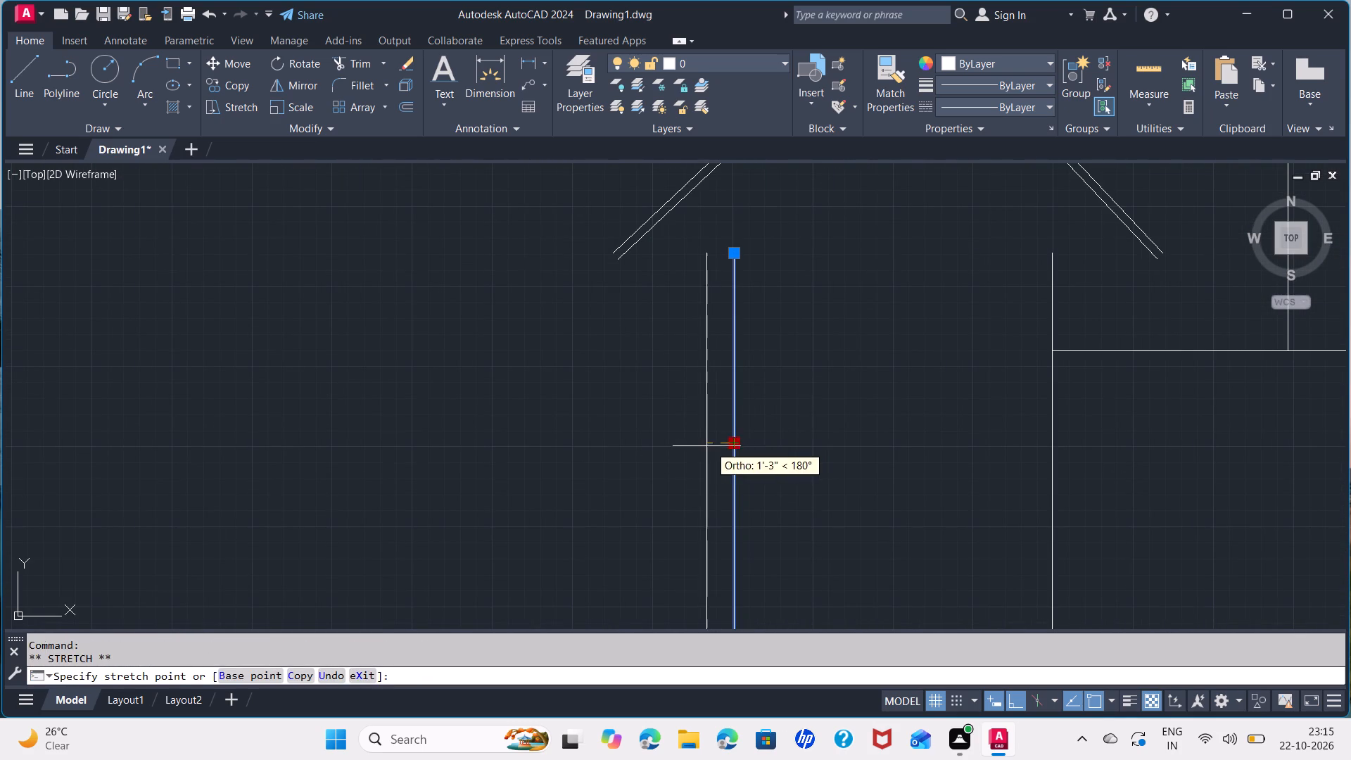
click(701, 446)
Move the left vertical edge of the upper roof band outward to the left.
scroll(764, 451, down, 2)
middle_drag(770, 456, 774, 417)
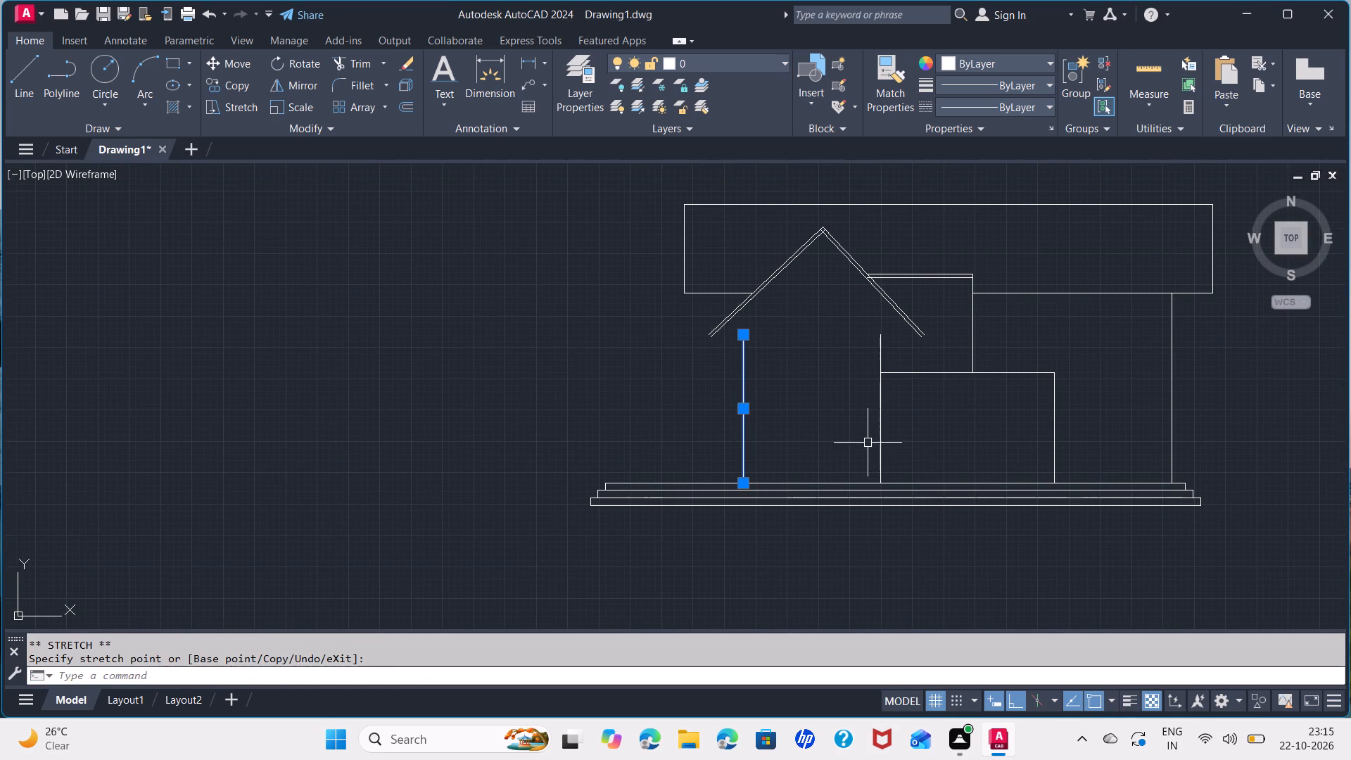
middle_drag(681, 395, 693, 406)
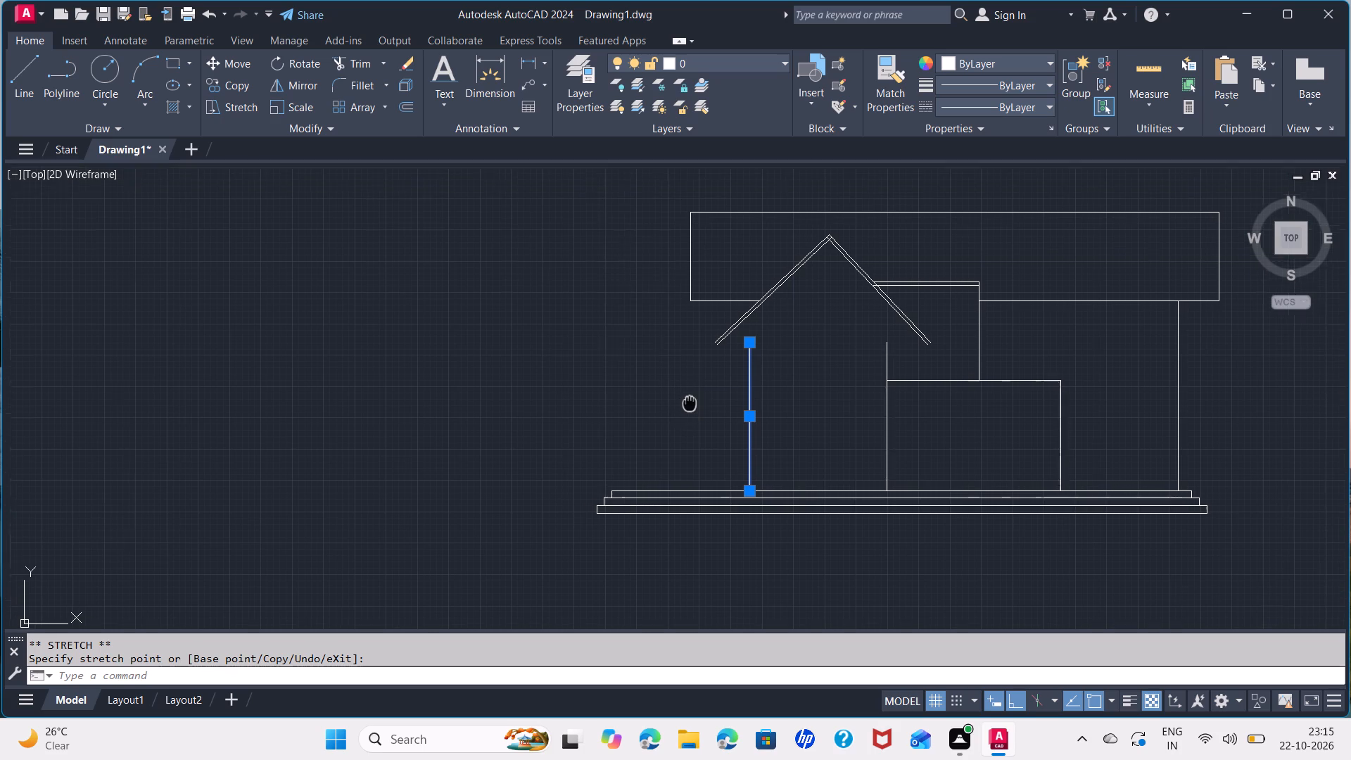
middle_drag(693, 406, 697, 409)
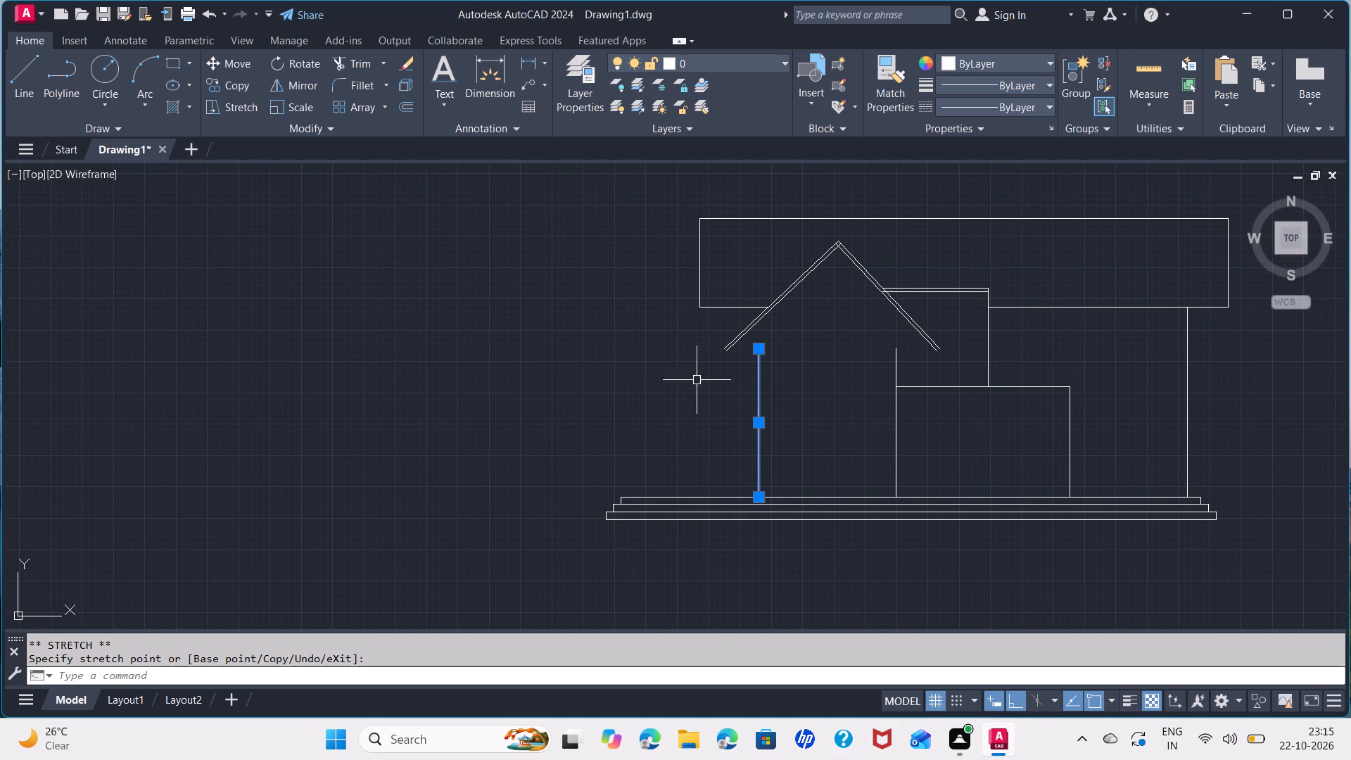
scroll(684, 371, down, 1)
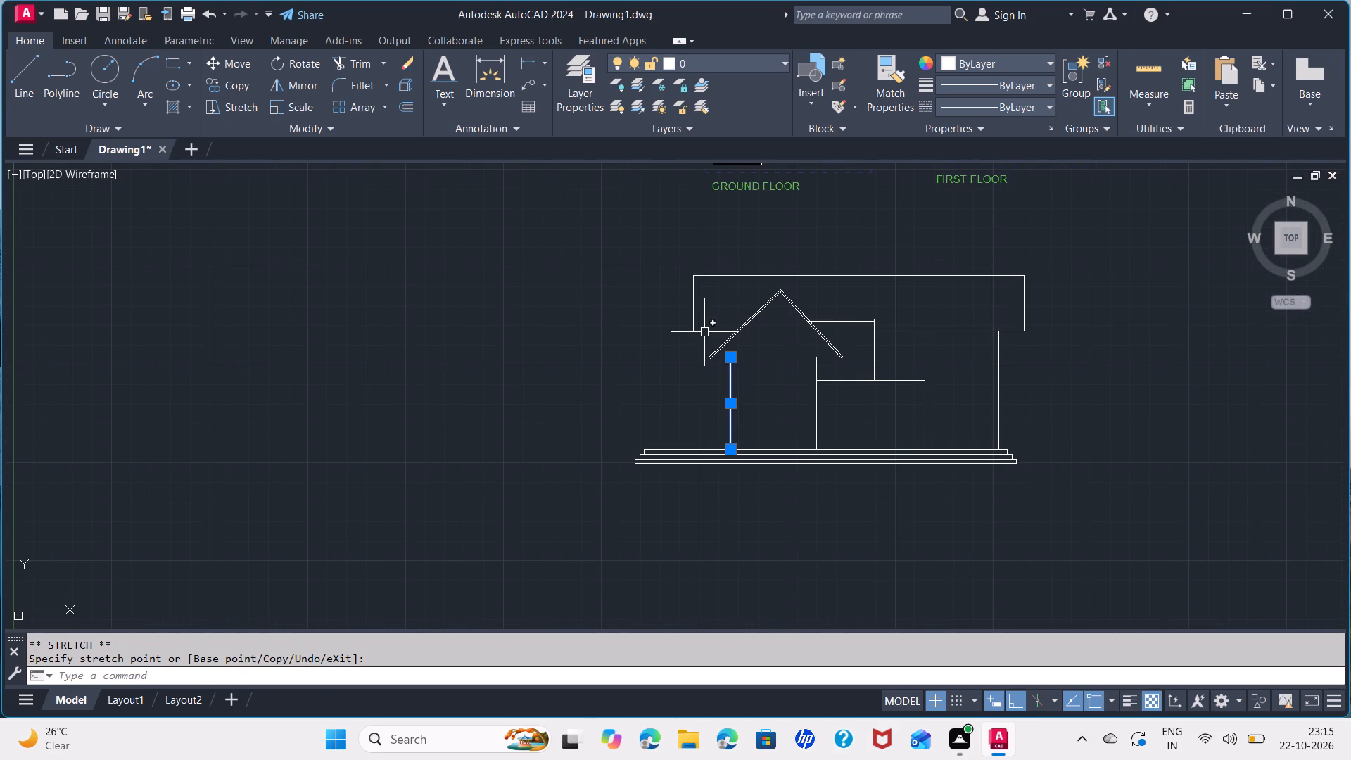
click(694, 298)
click(694, 305)
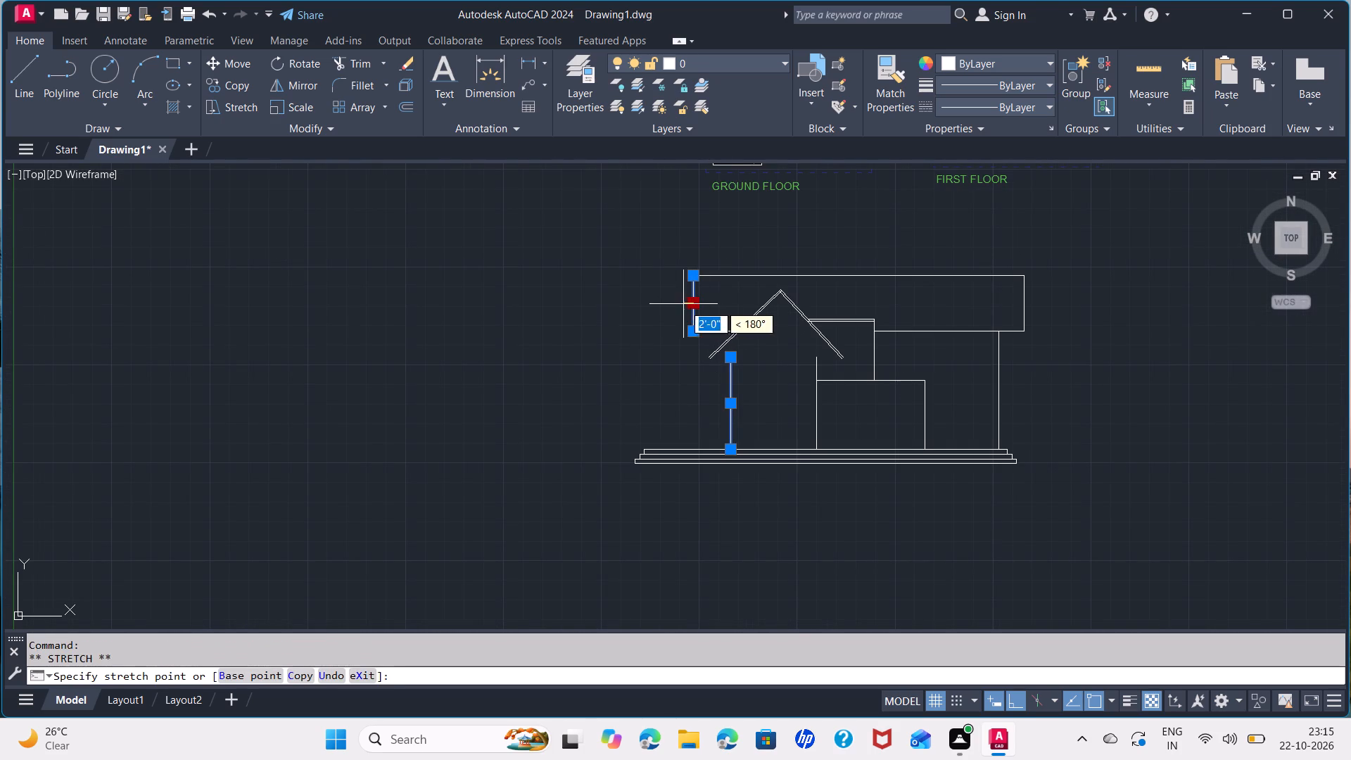
click(670, 304)
Extend the roof band's top line left to the upper end of its moved edge.
scroll(695, 286, up, 2)
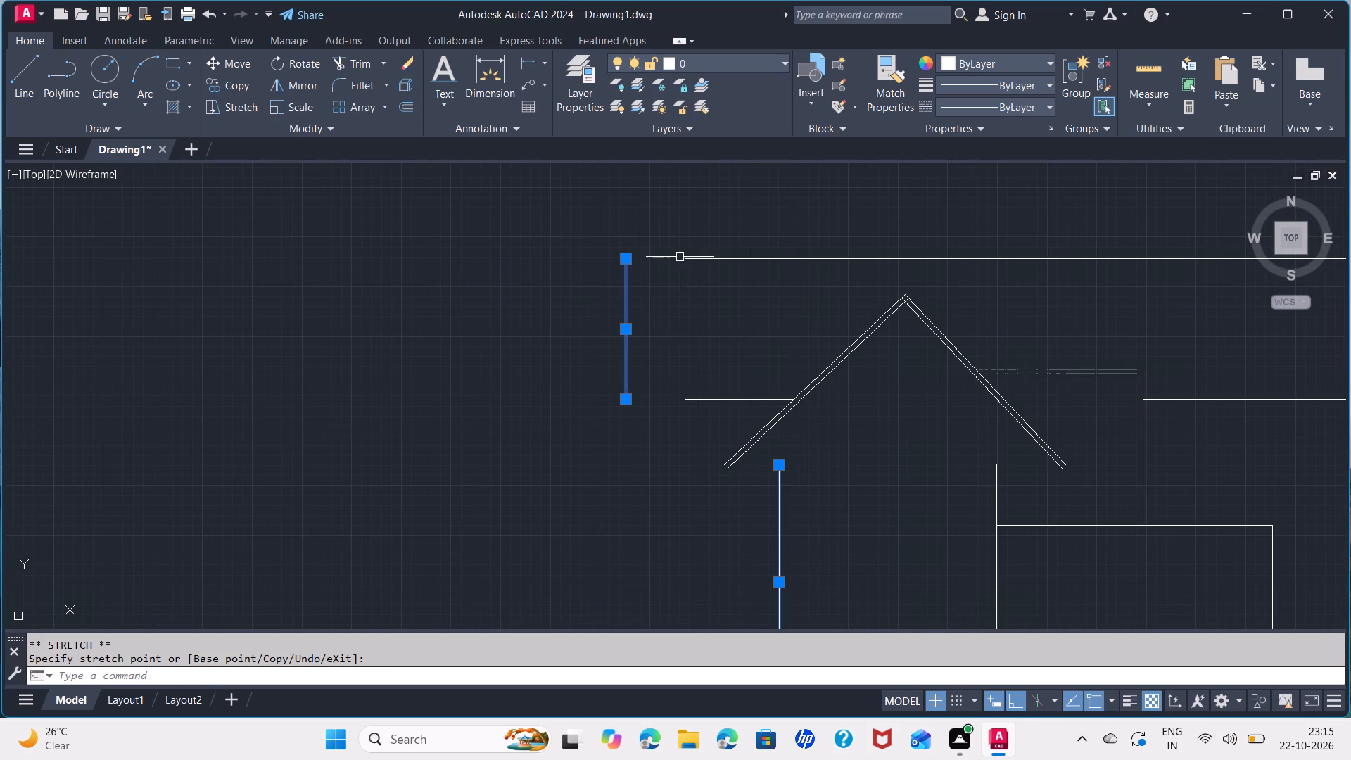
click(680, 257)
click(694, 262)
double_click(688, 260)
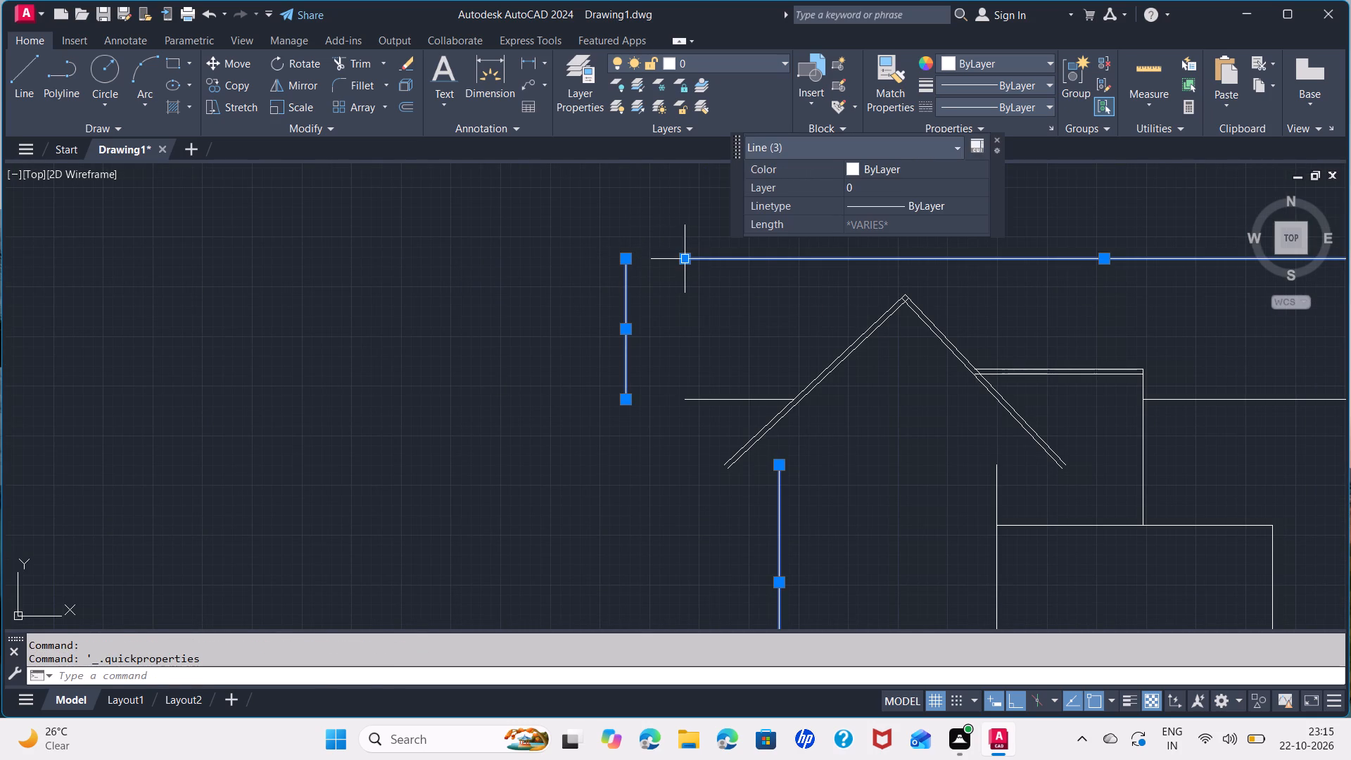
click(683, 254)
click(624, 257)
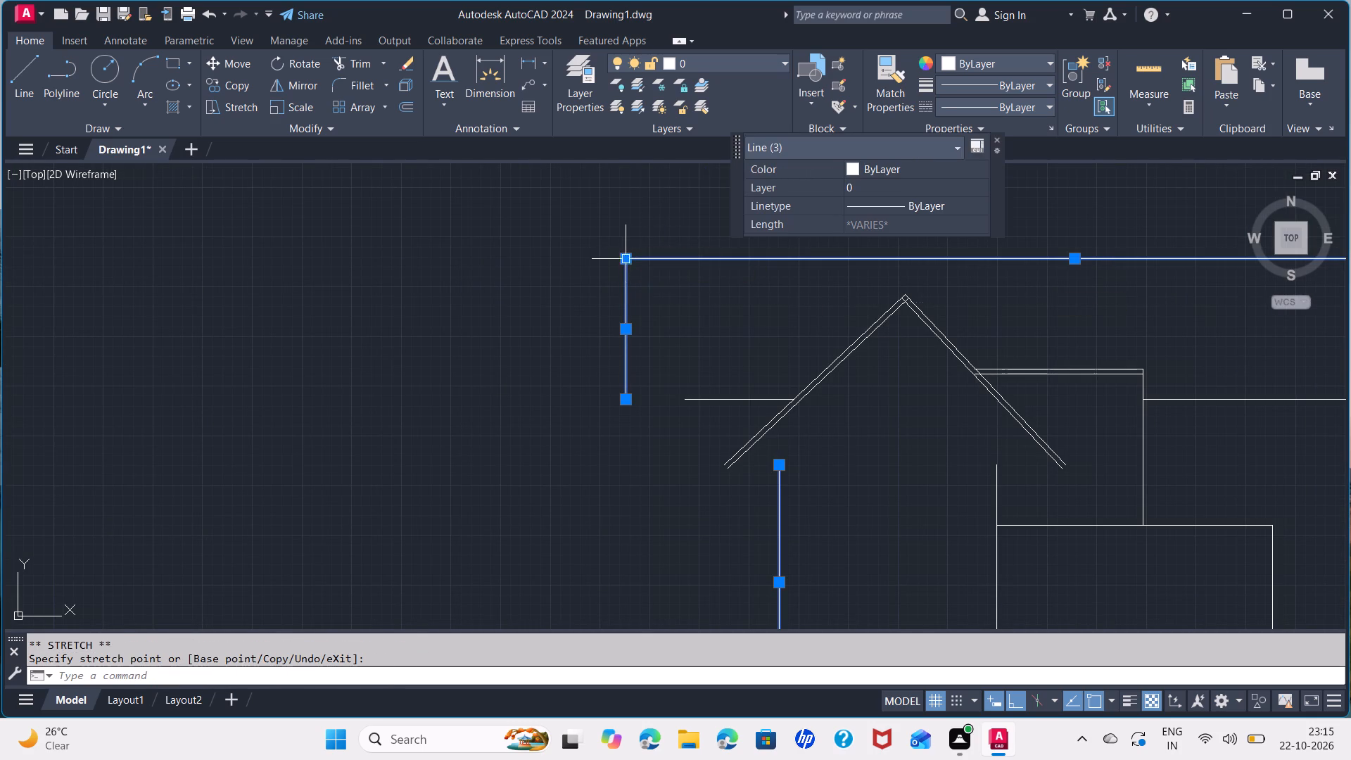
Extend the roof band's lower line left of the gable to the lower end of its moved edge.
click(688, 396)
click(692, 400)
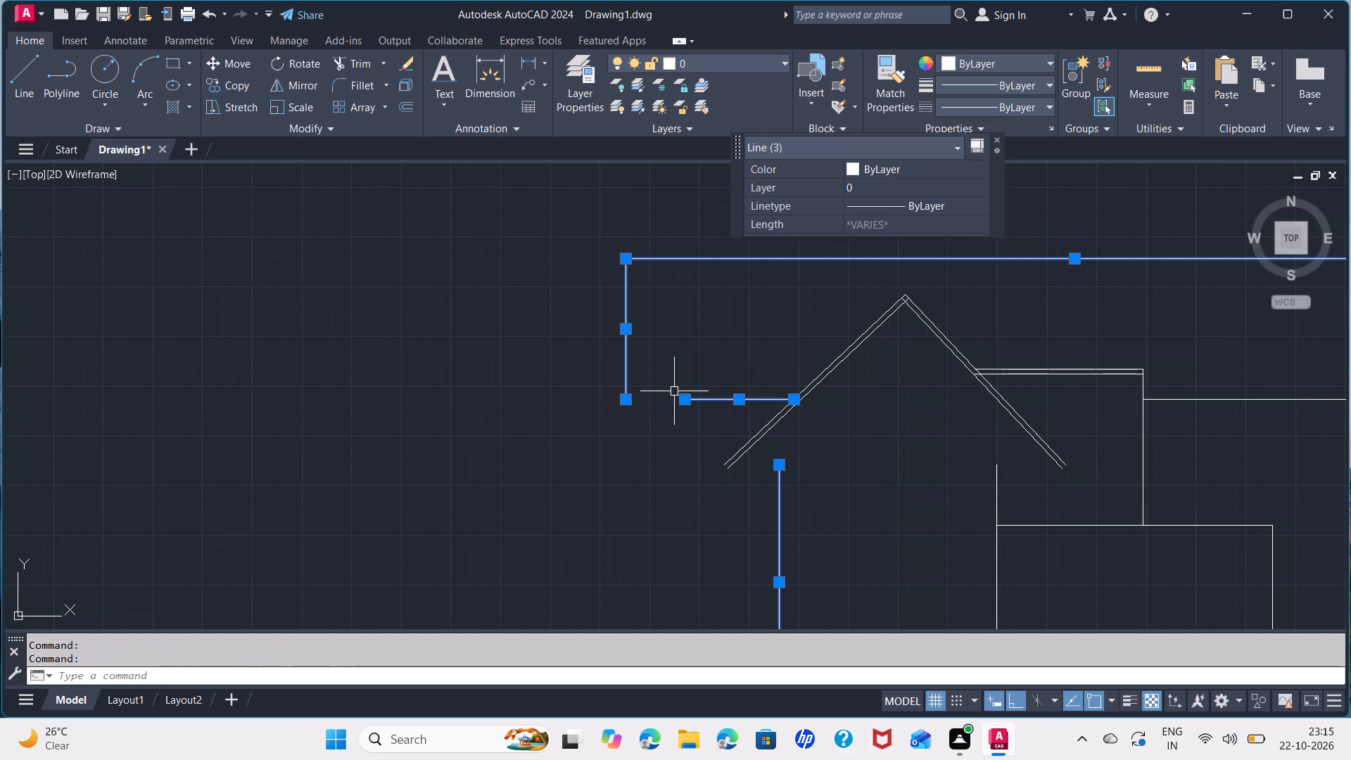
click(685, 400)
click(628, 400)
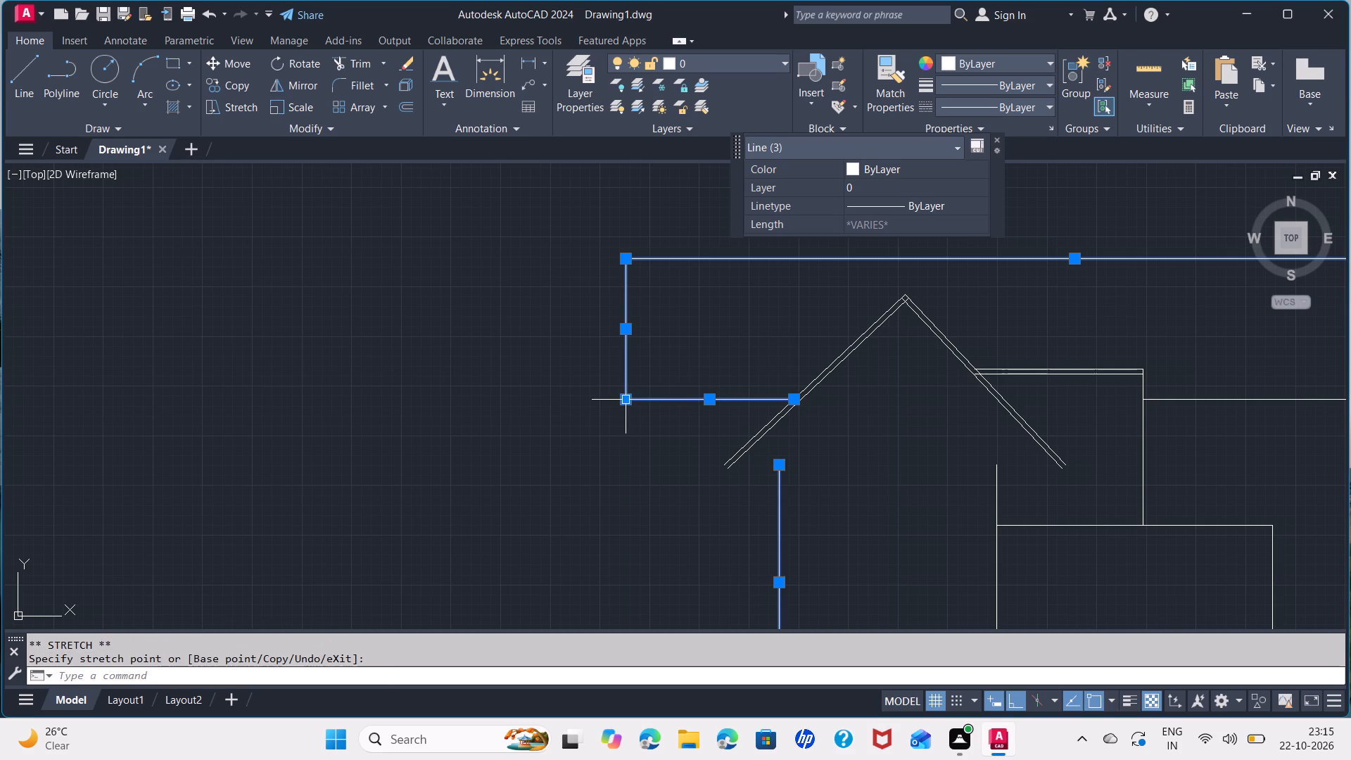
key(space)
key(space)
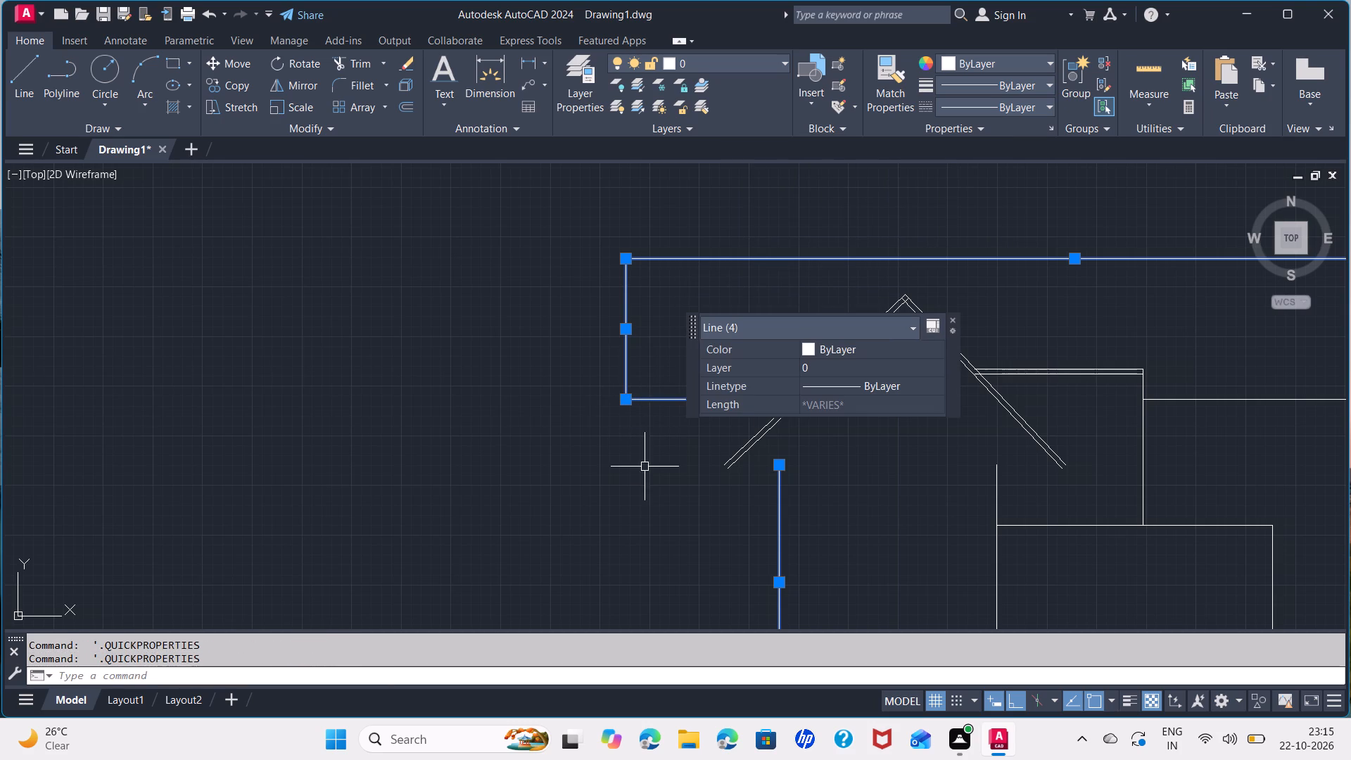
key(Escape)
scroll(640, 488, down, 1)
middle_drag(647, 499, 612, 410)
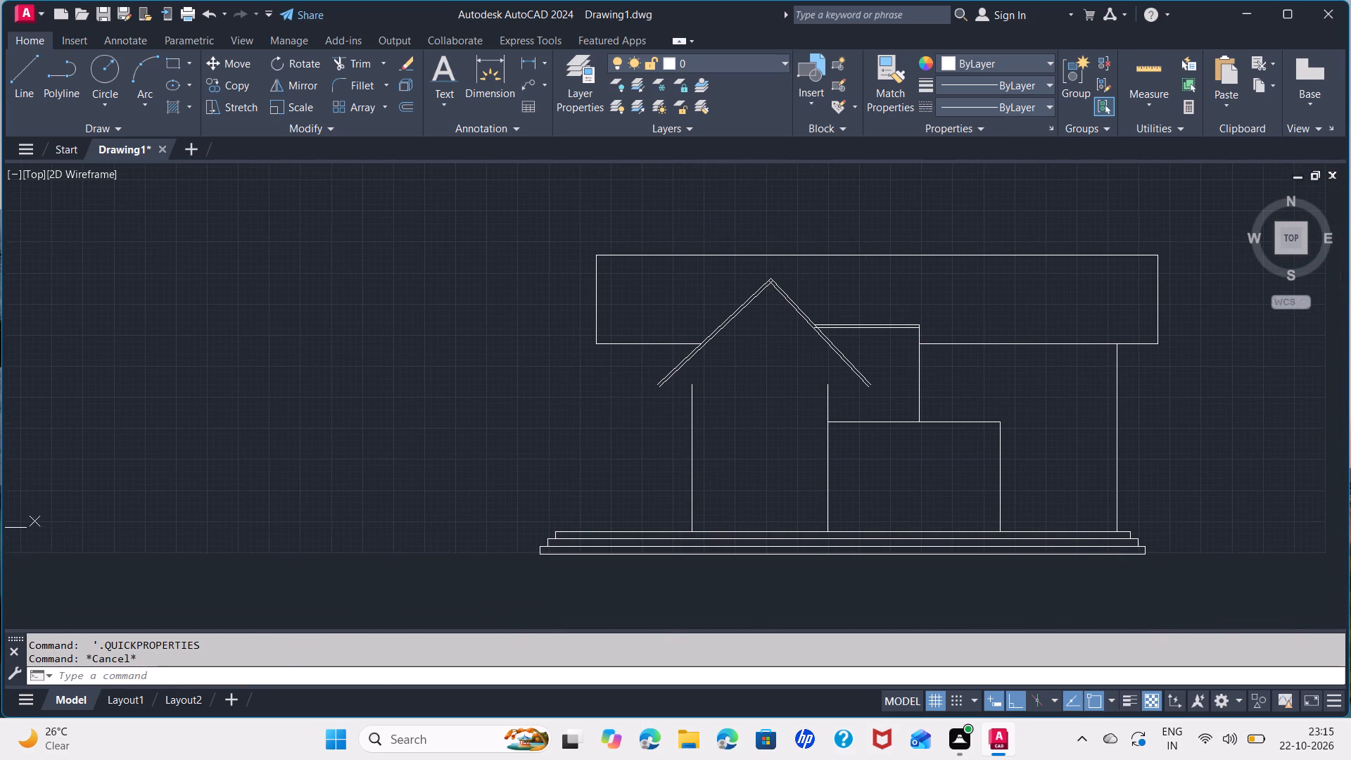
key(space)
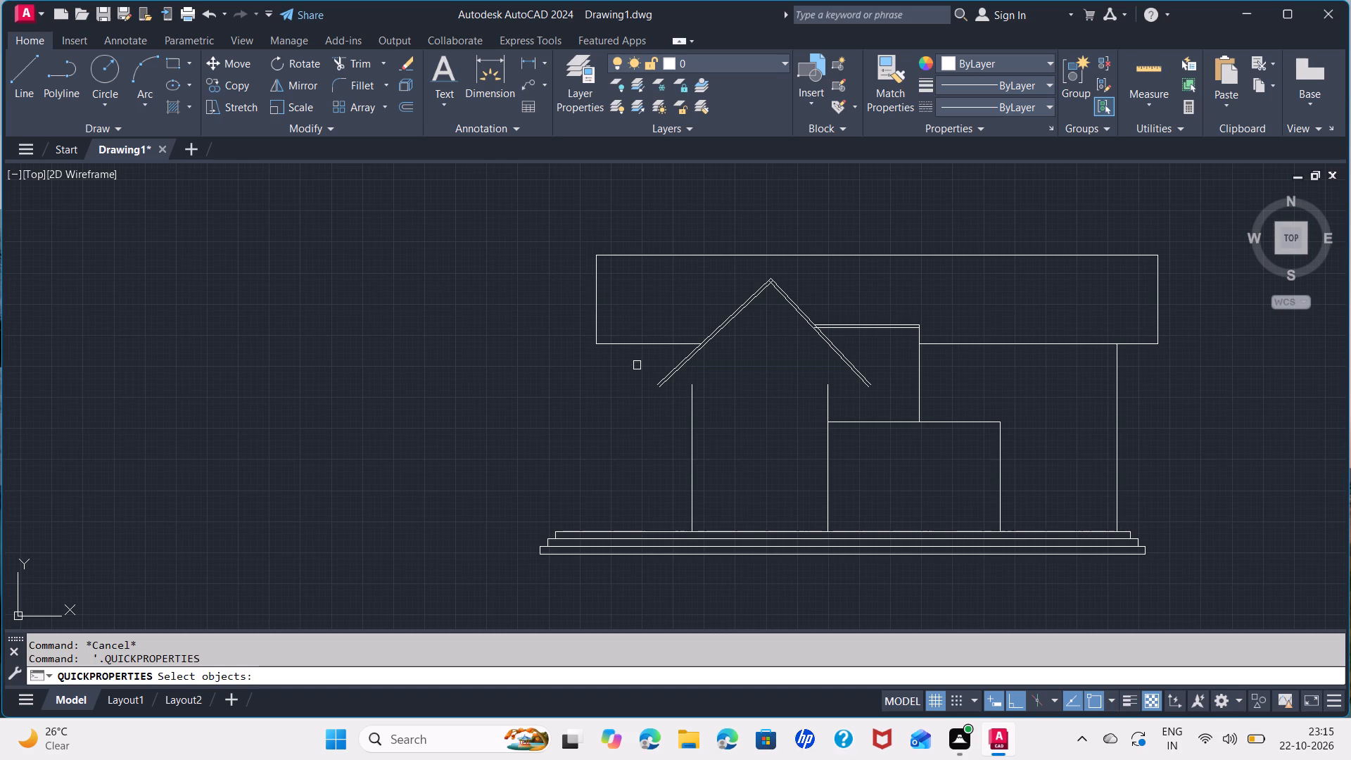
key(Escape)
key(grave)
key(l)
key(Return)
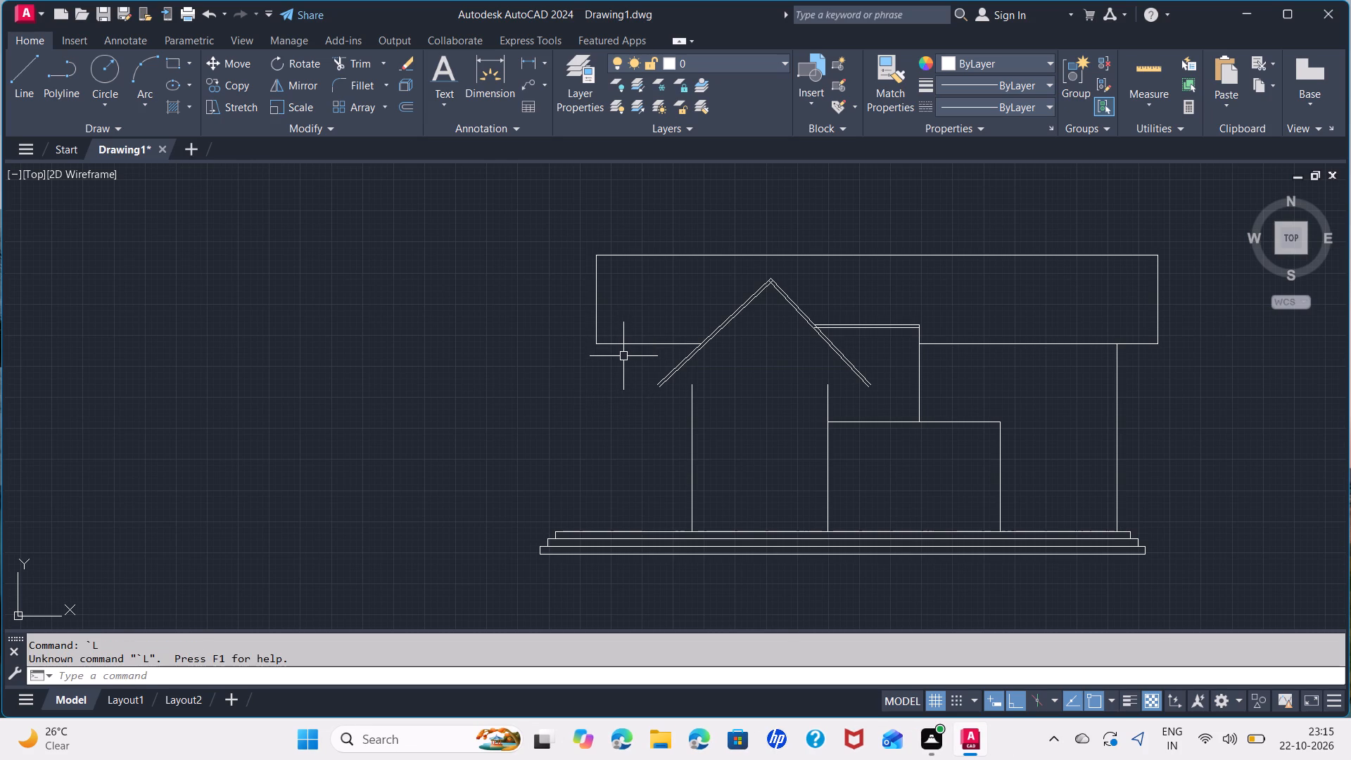
Draw two closely spaced vertical wall lines about 25'-3" tall between the roof band's underside and the top base step, left of the gable.
key(l)
key(Return)
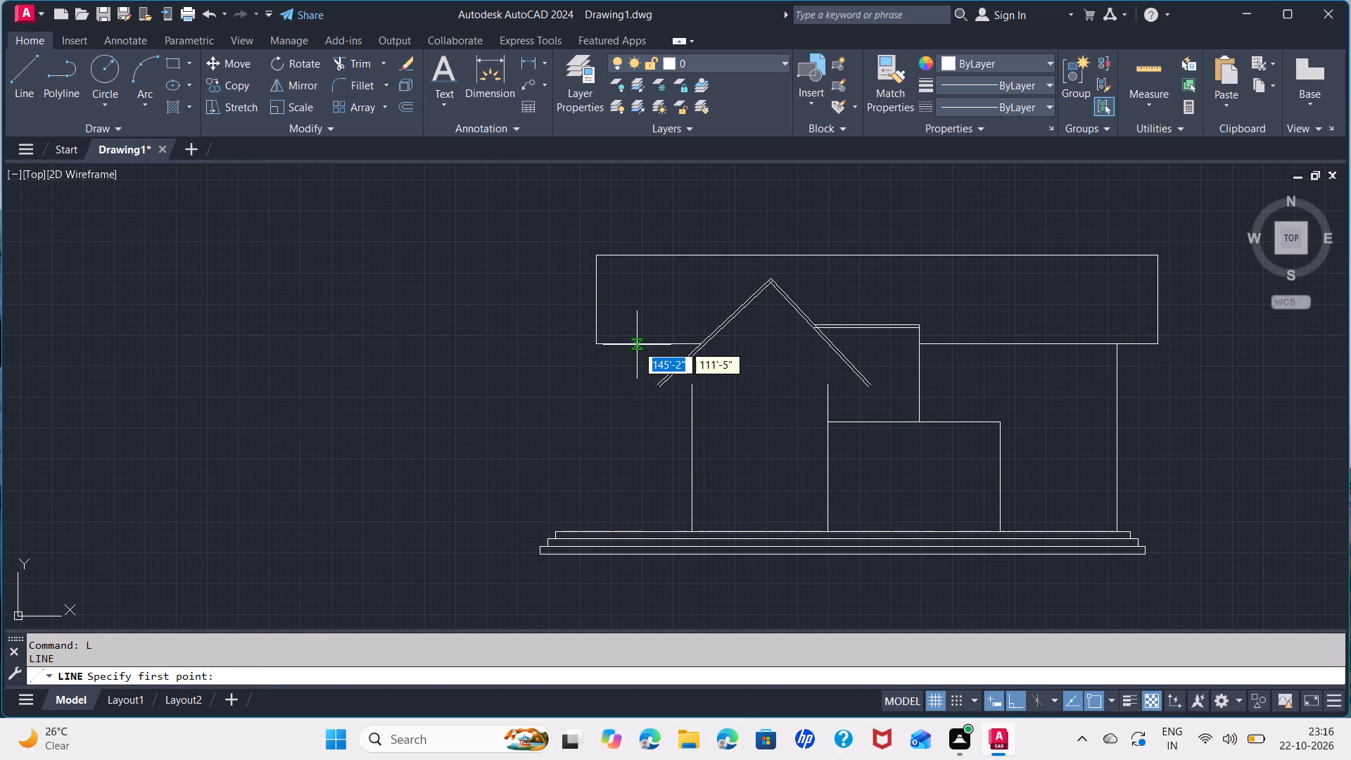
click(637, 345)
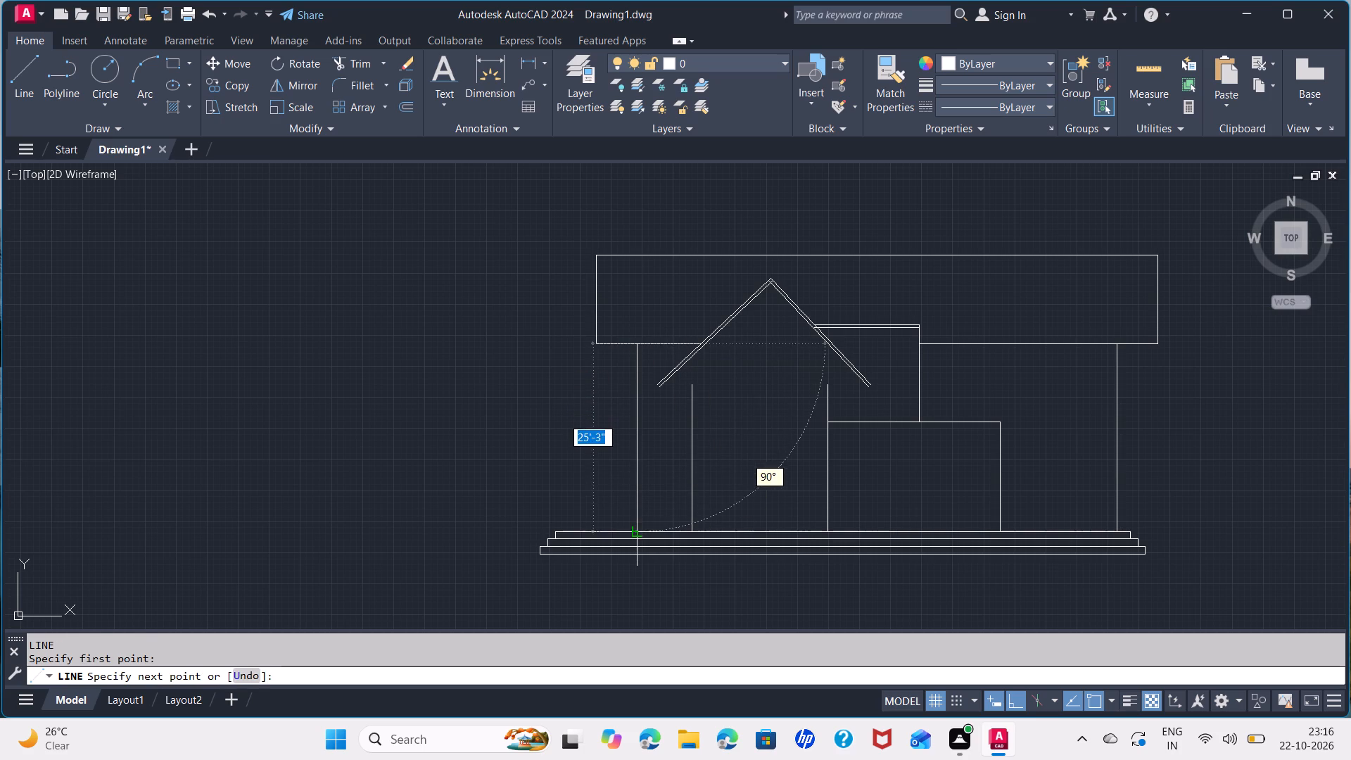
click(640, 530)
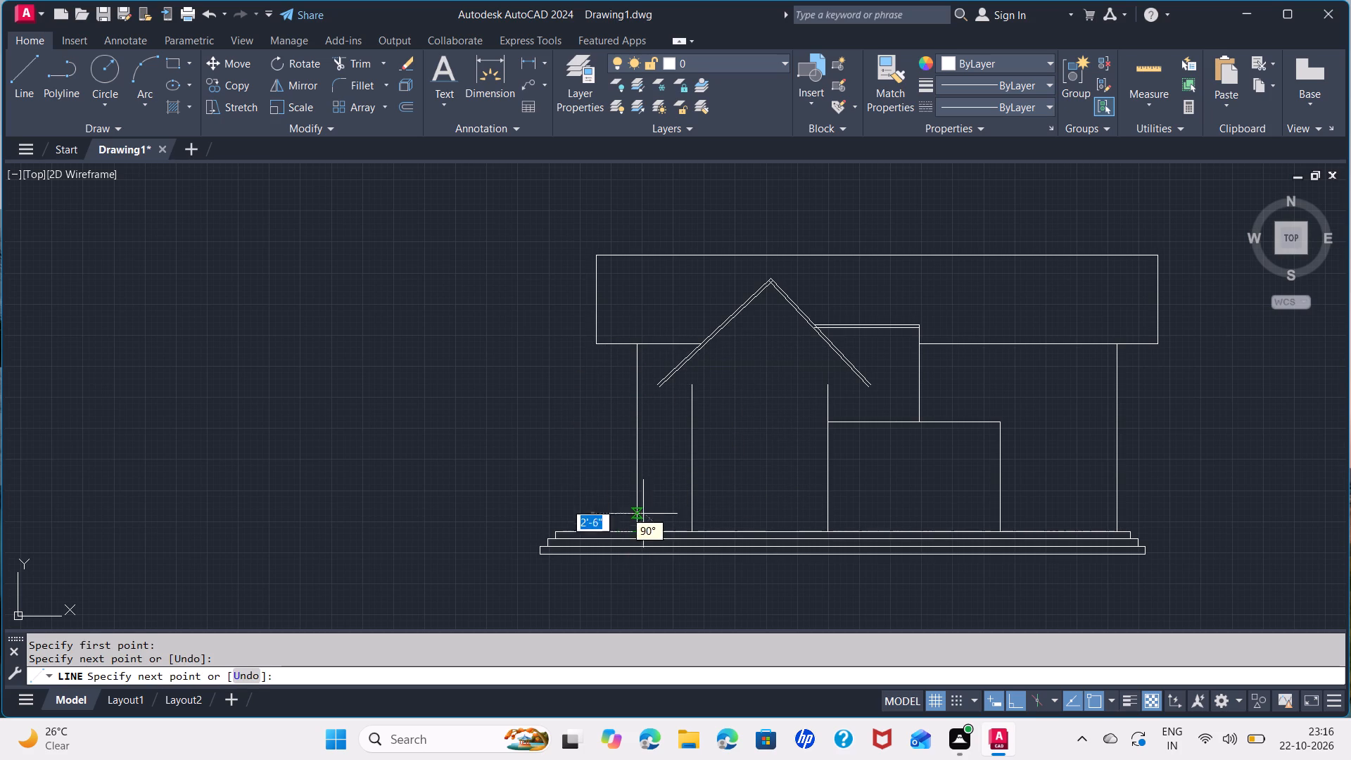
scroll(627, 528, up, 3)
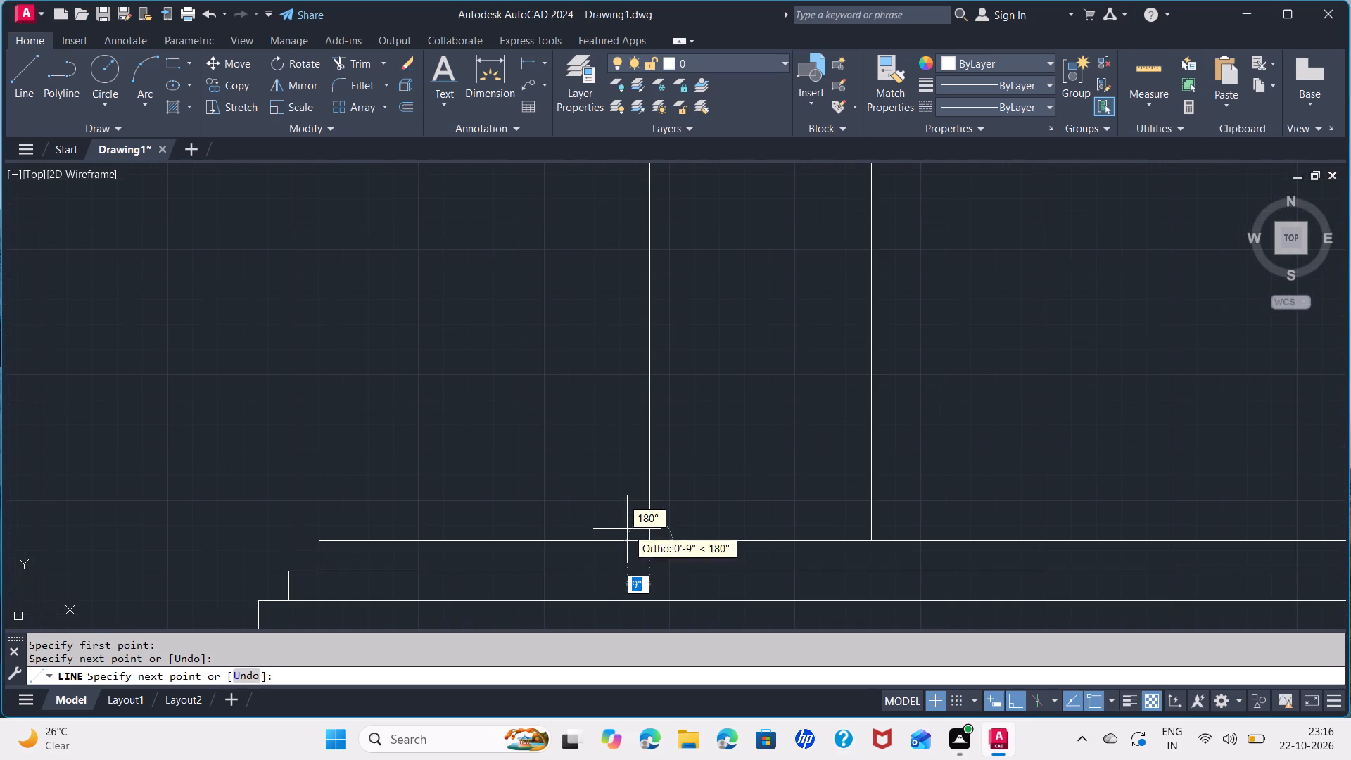
click(623, 539)
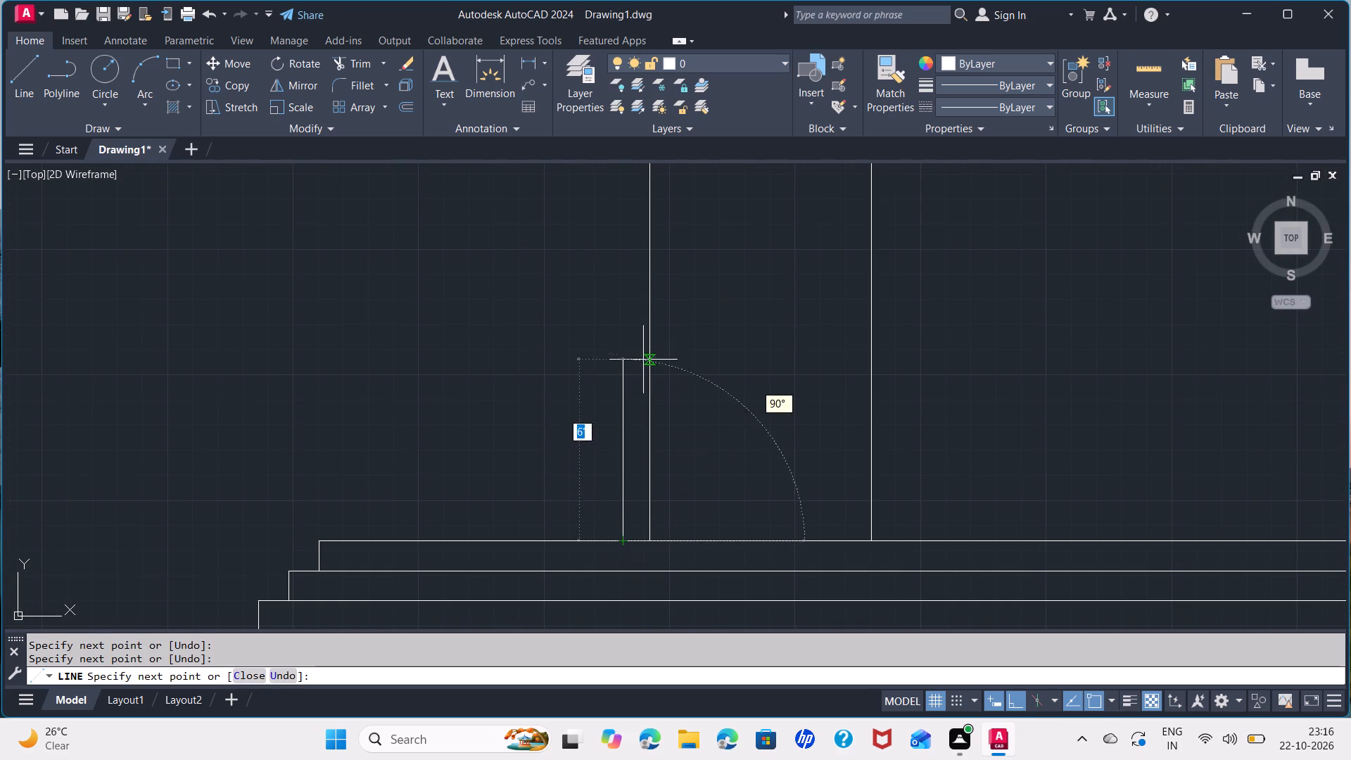
middle_drag(641, 322, 634, 568)
scroll(652, 479, down, 2)
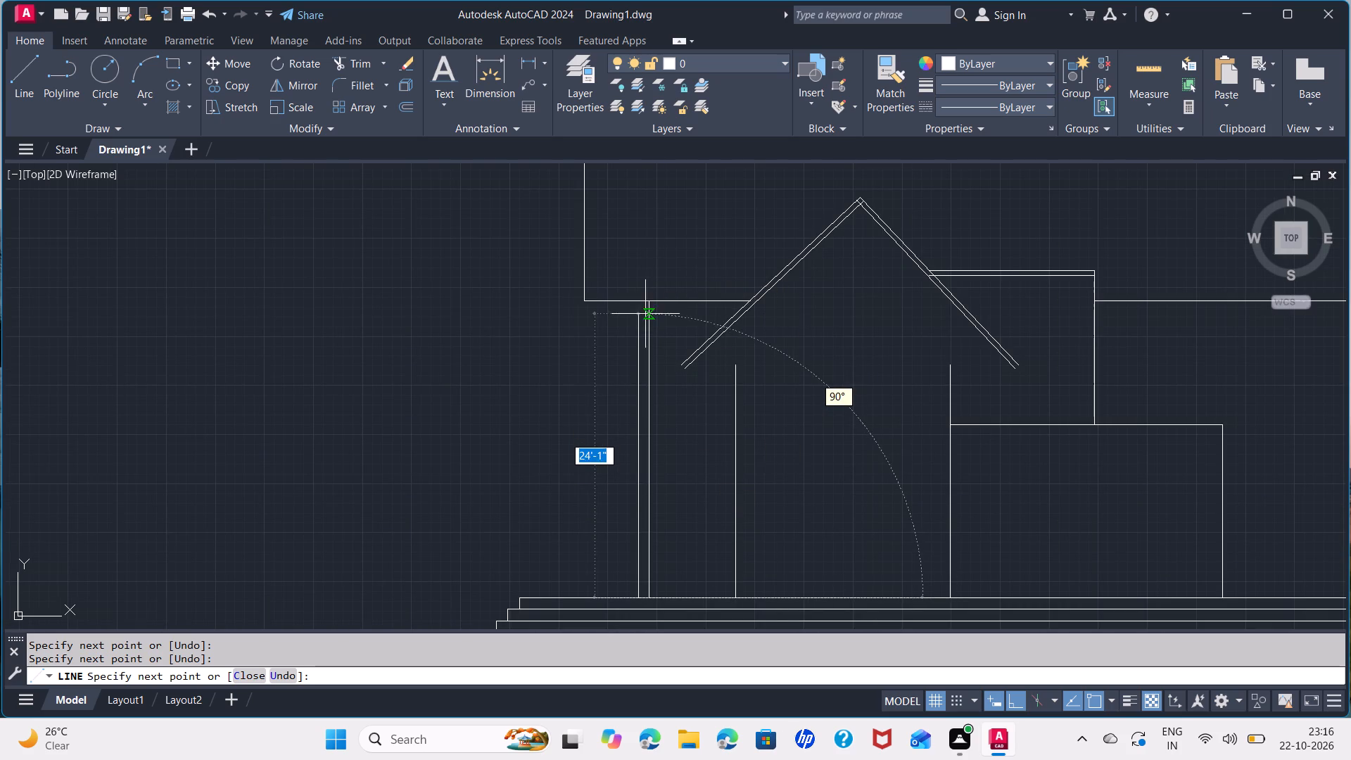
click(638, 303)
key(space)
Erase the left vertical edge of the upper roof band.
scroll(706, 508, down, 1)
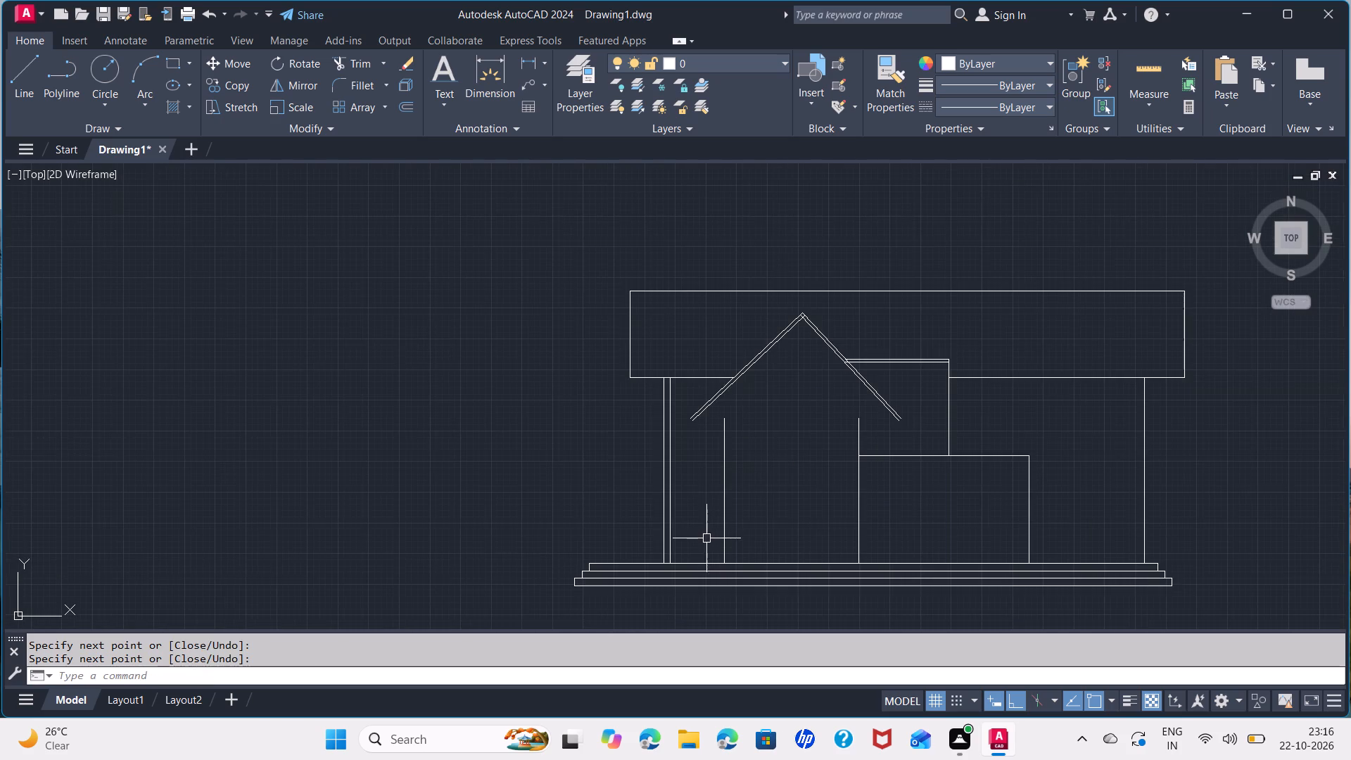
middle_drag(705, 534, 605, 504)
click(528, 308)
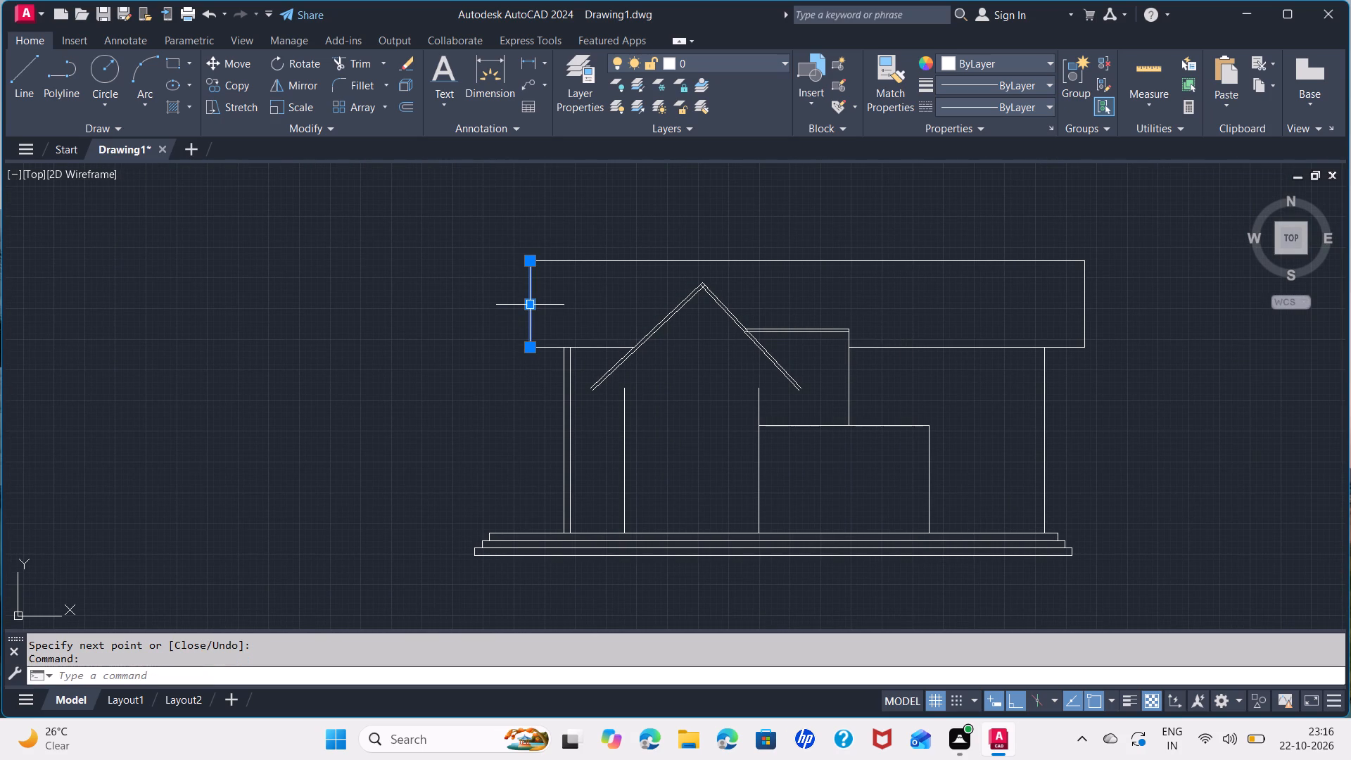
key(Delete)
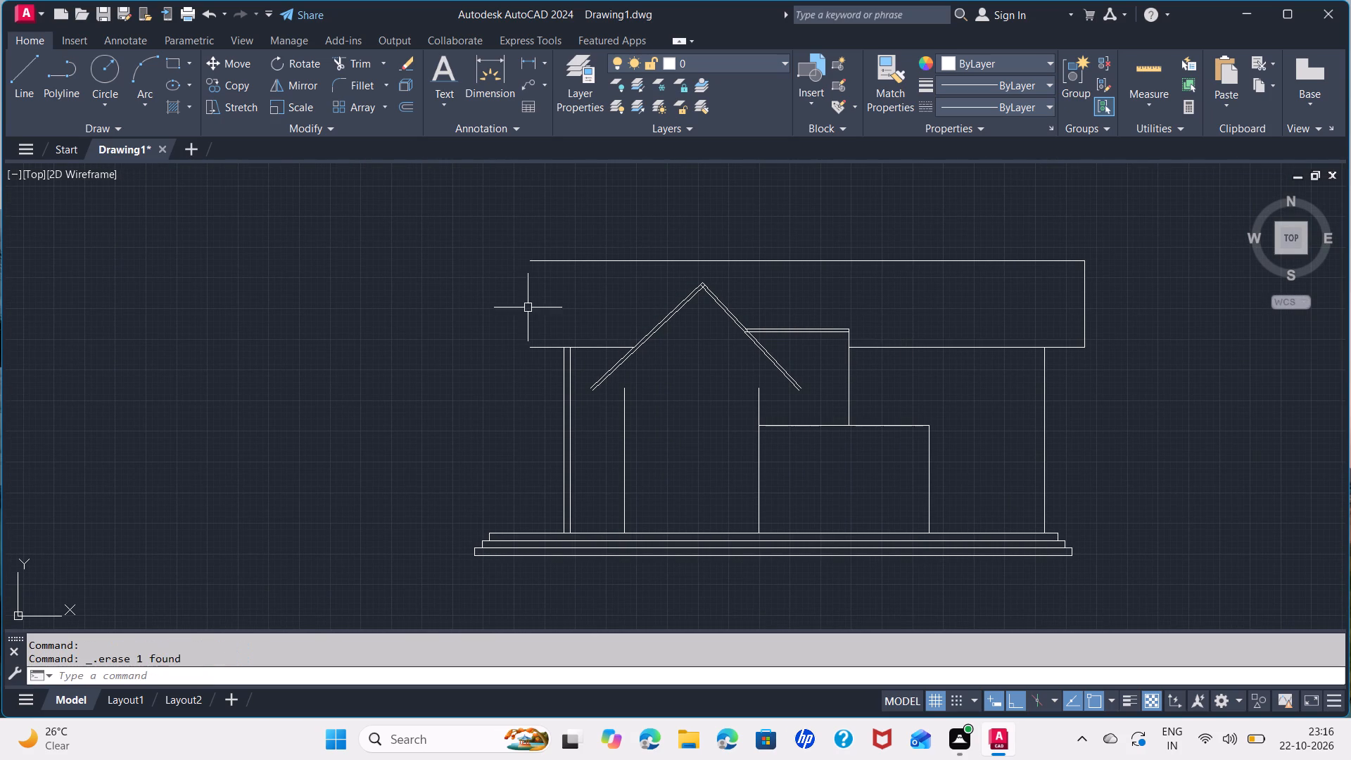
Stretch the left end of the roof band's lower line, left of the gable, 3' further outward.
click(524, 348)
click(540, 338)
click(535, 345)
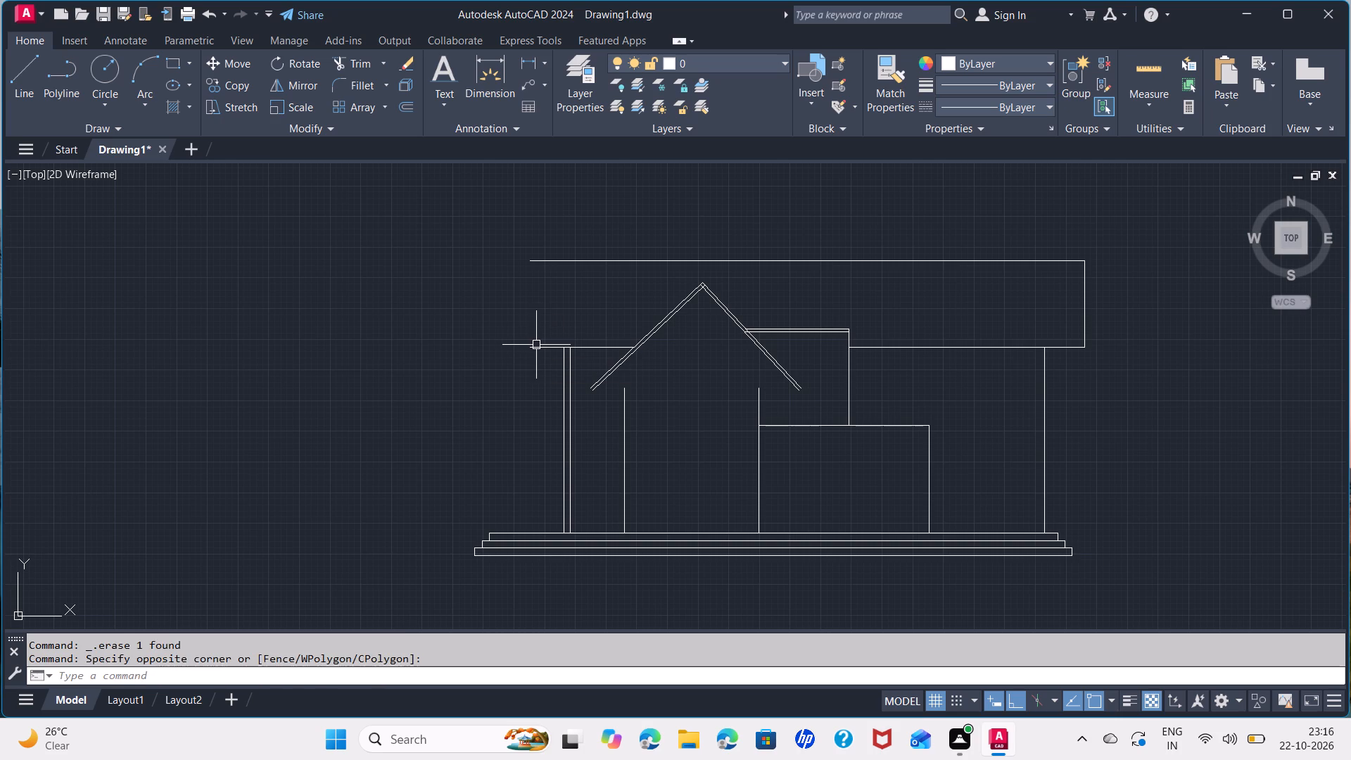
click(527, 349)
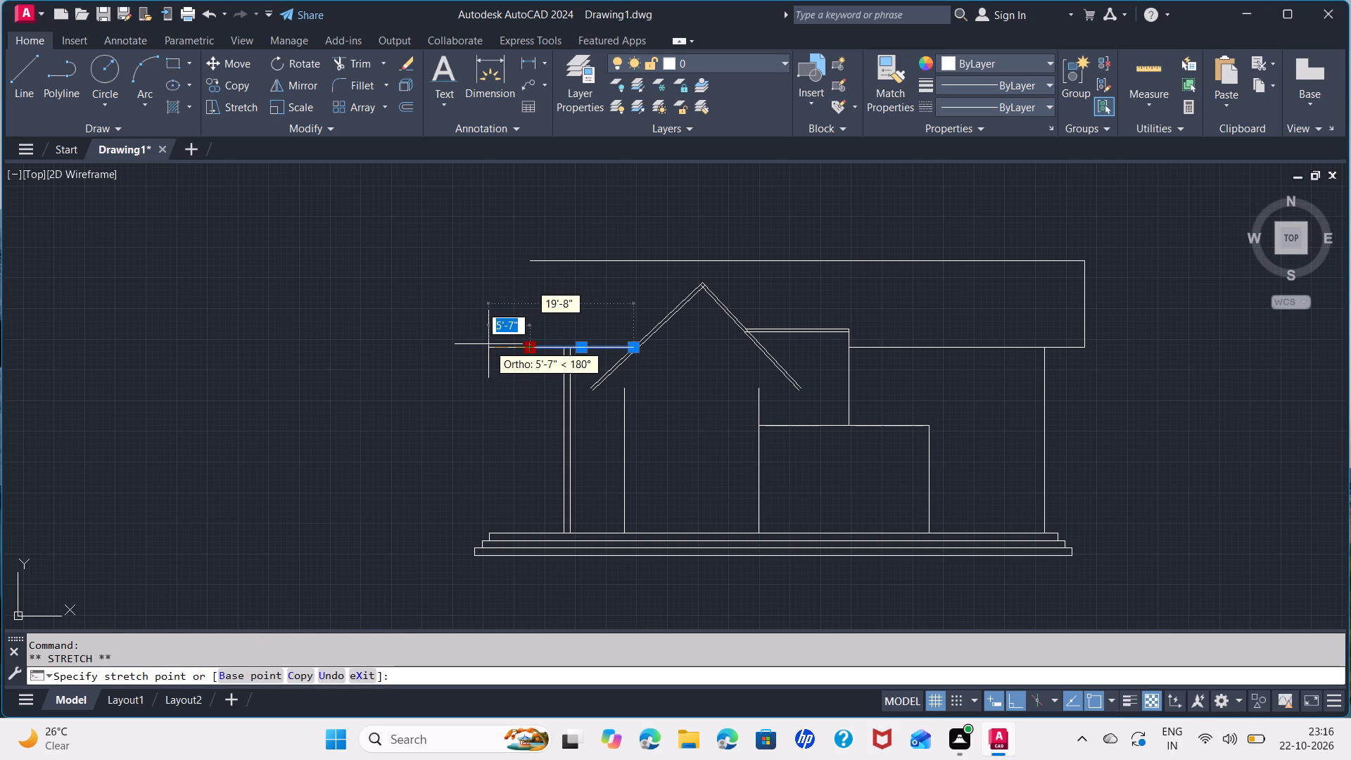
text(3')
key(Return)
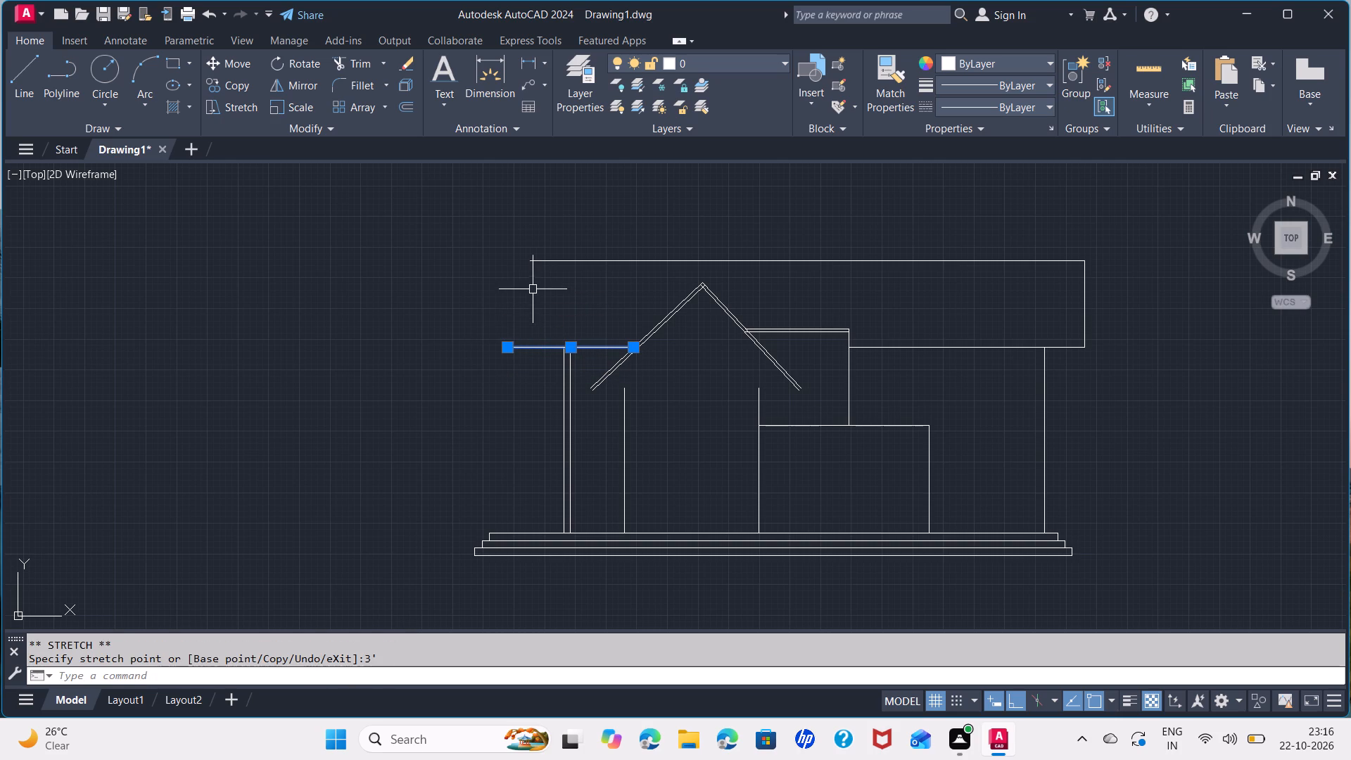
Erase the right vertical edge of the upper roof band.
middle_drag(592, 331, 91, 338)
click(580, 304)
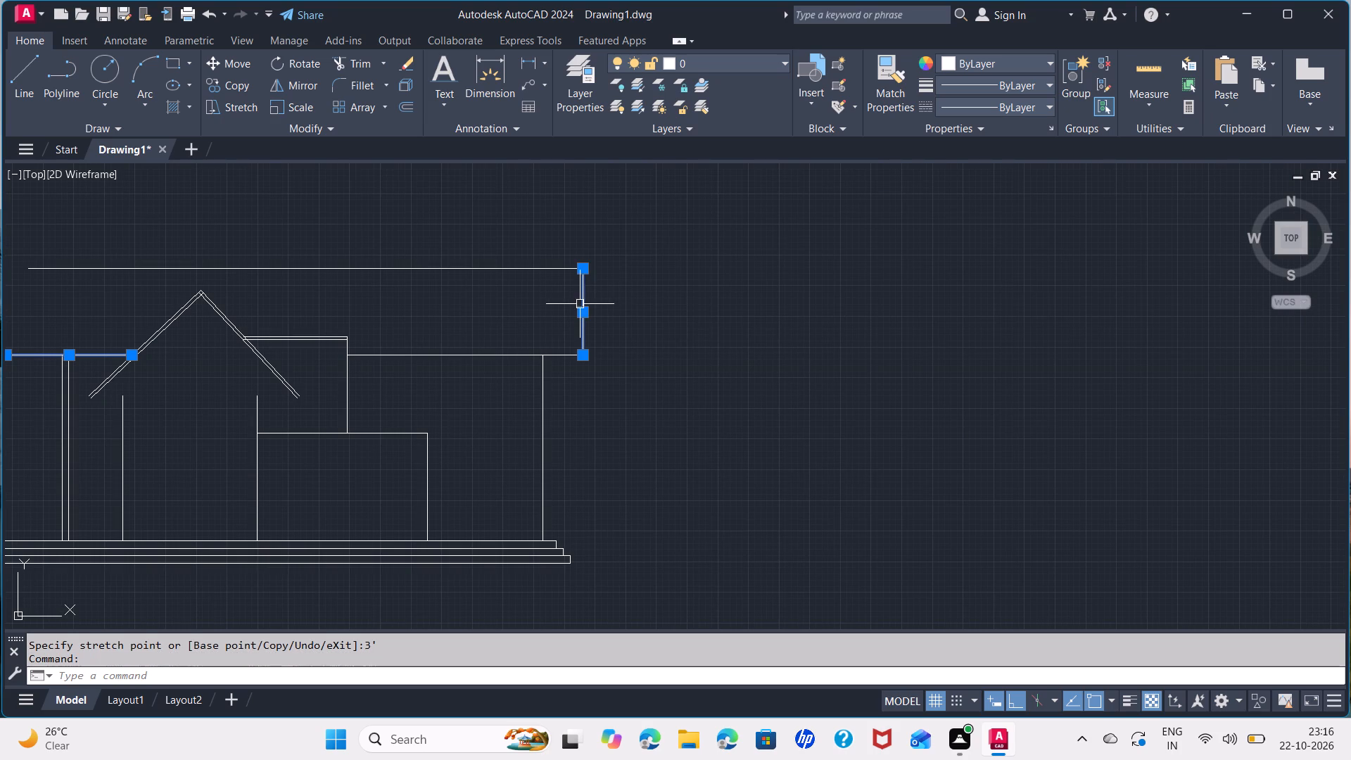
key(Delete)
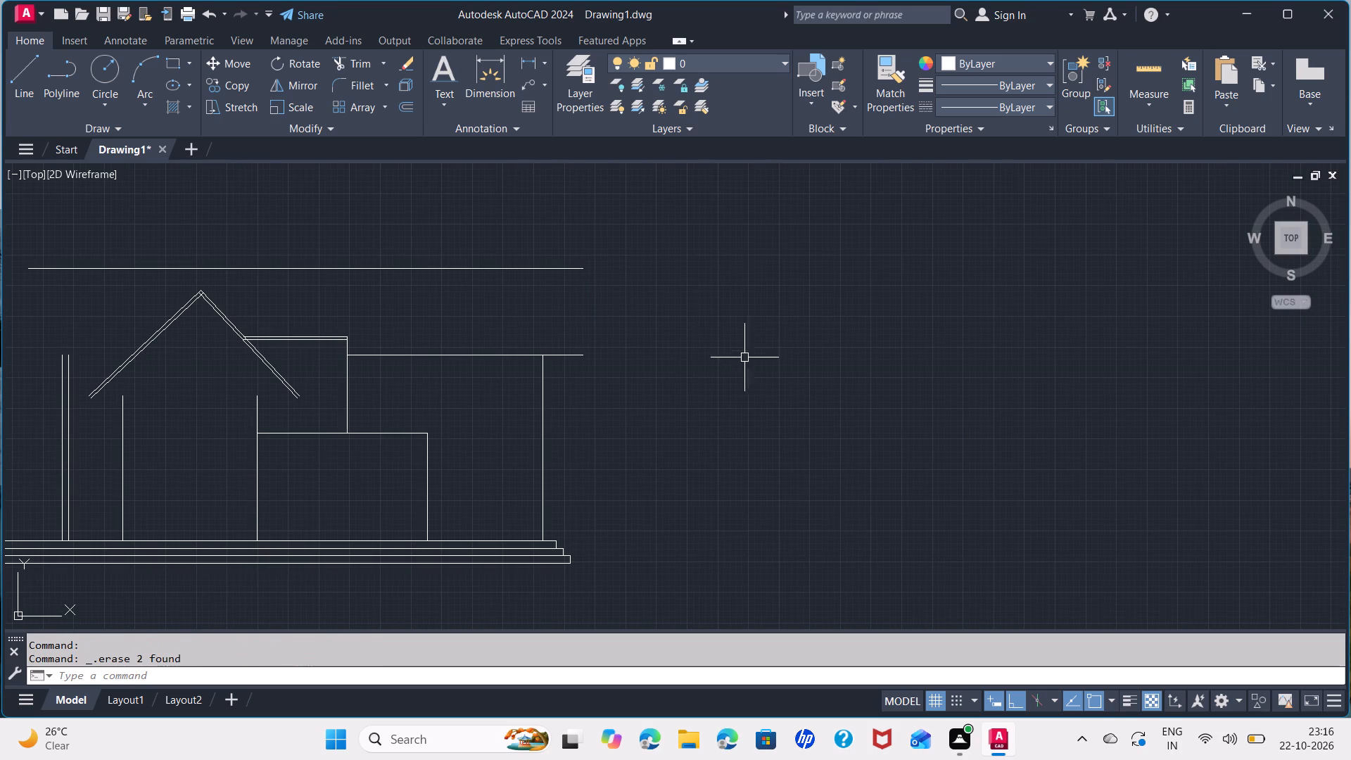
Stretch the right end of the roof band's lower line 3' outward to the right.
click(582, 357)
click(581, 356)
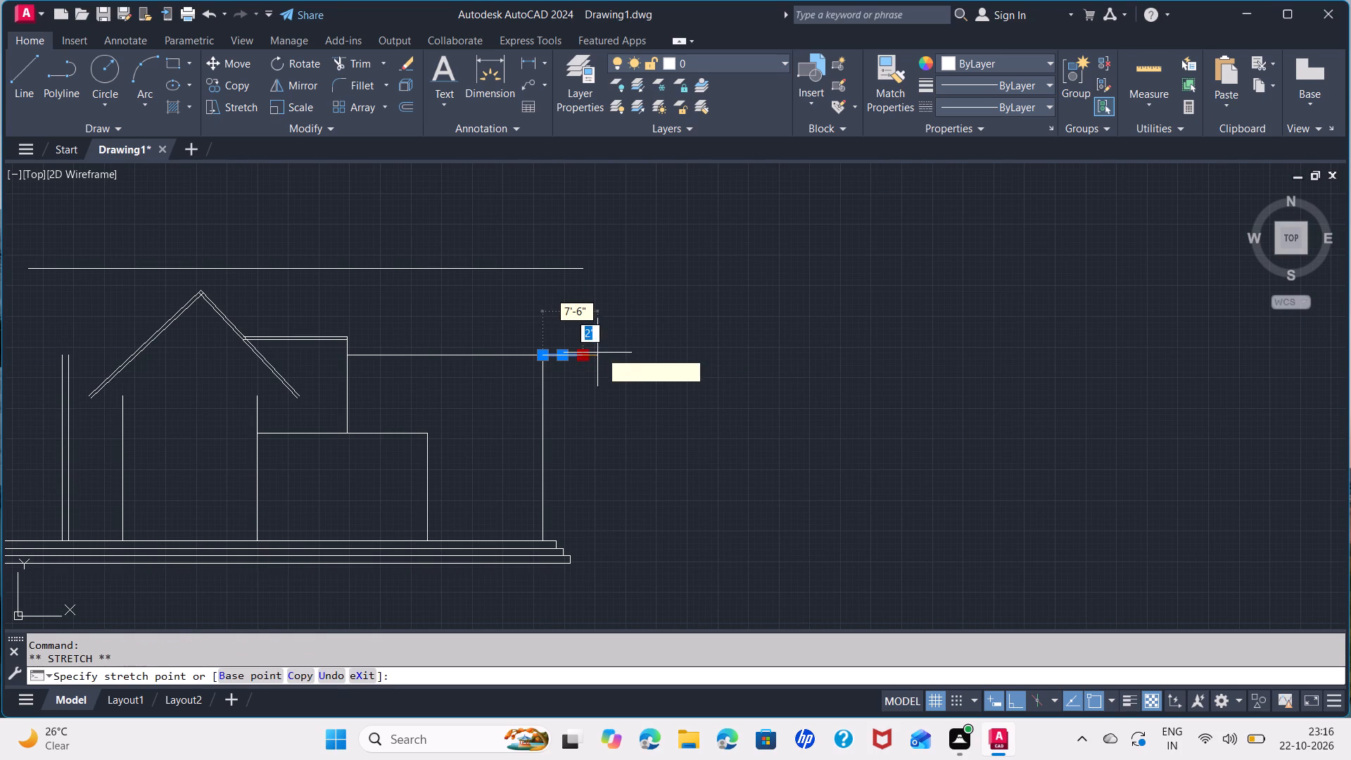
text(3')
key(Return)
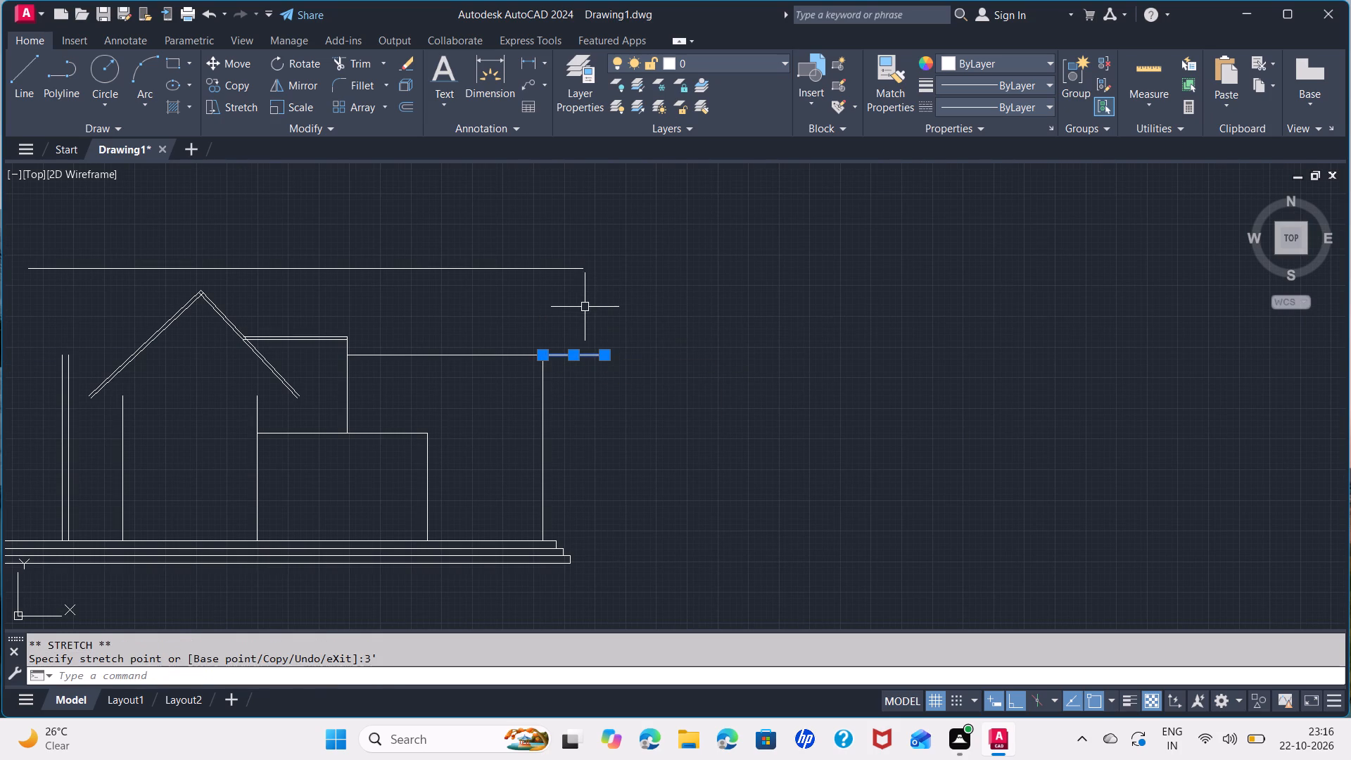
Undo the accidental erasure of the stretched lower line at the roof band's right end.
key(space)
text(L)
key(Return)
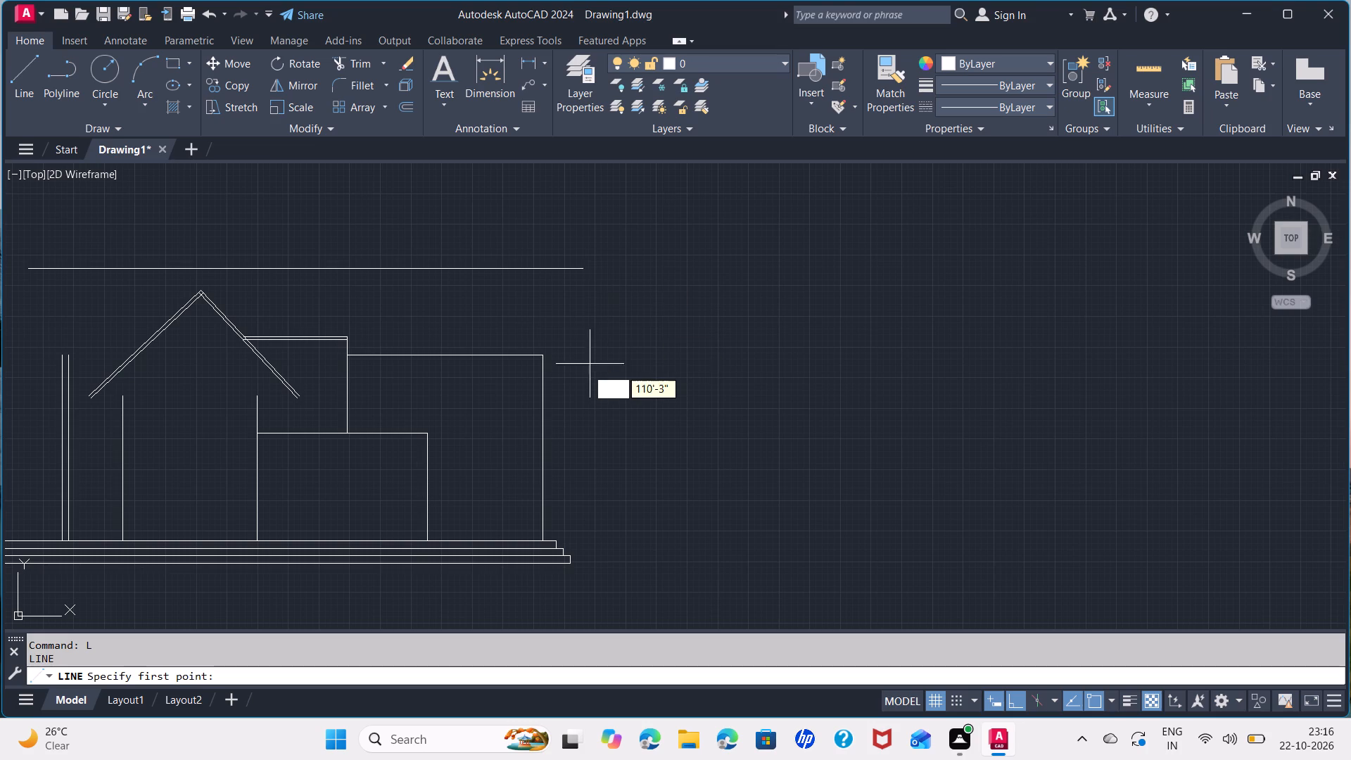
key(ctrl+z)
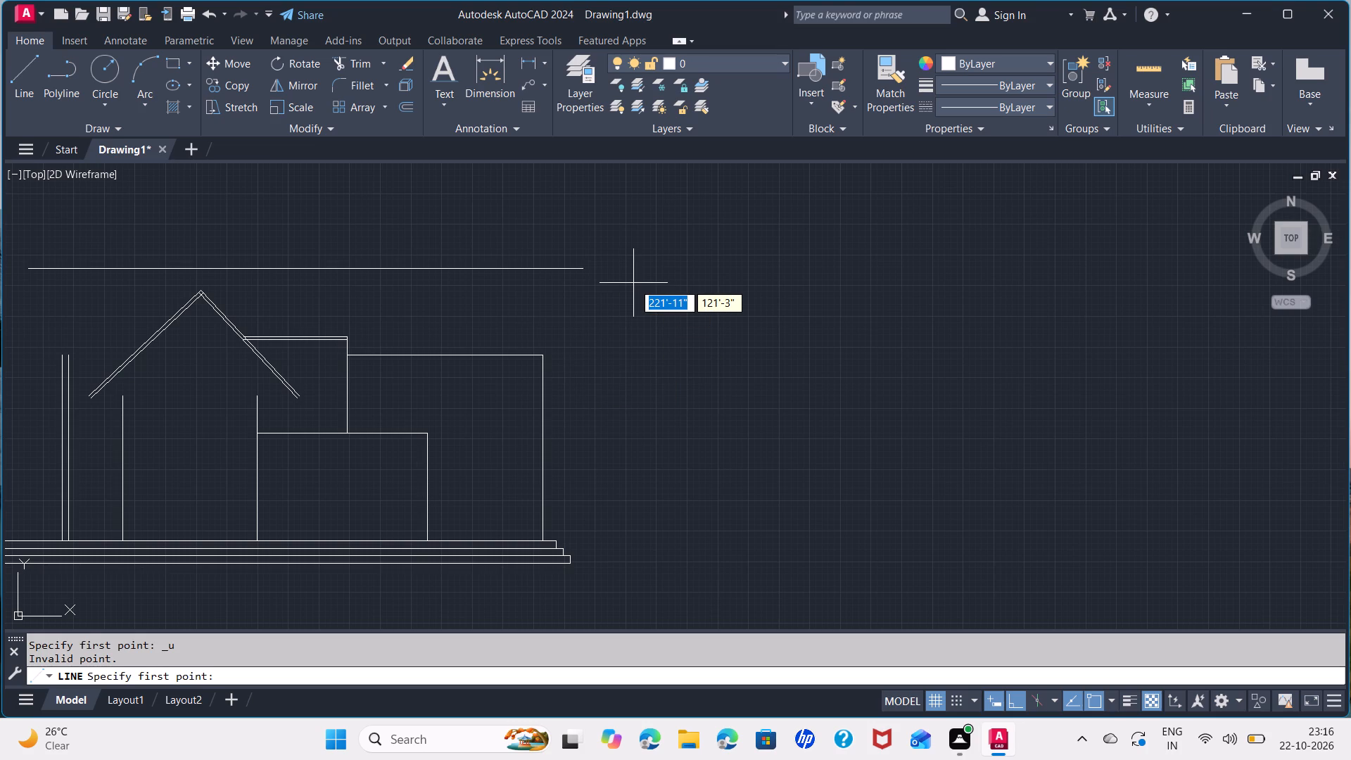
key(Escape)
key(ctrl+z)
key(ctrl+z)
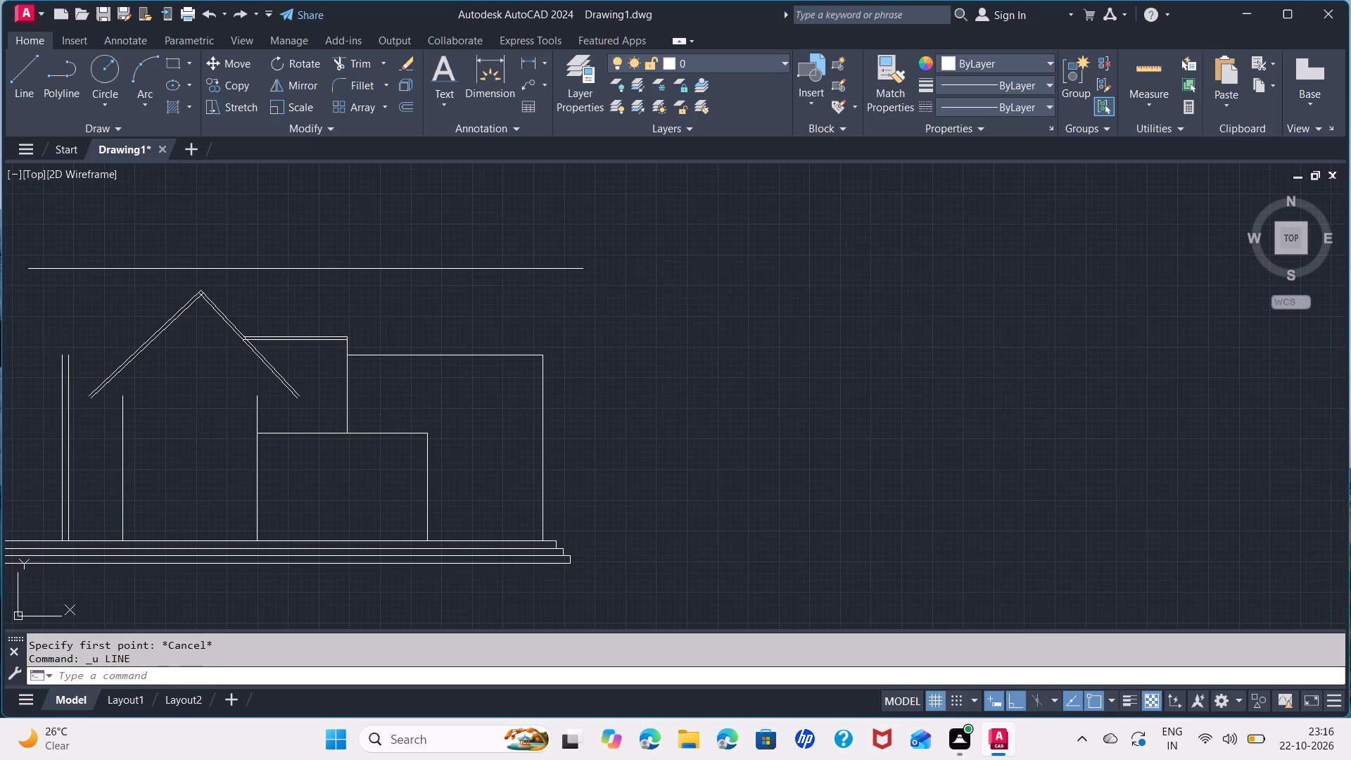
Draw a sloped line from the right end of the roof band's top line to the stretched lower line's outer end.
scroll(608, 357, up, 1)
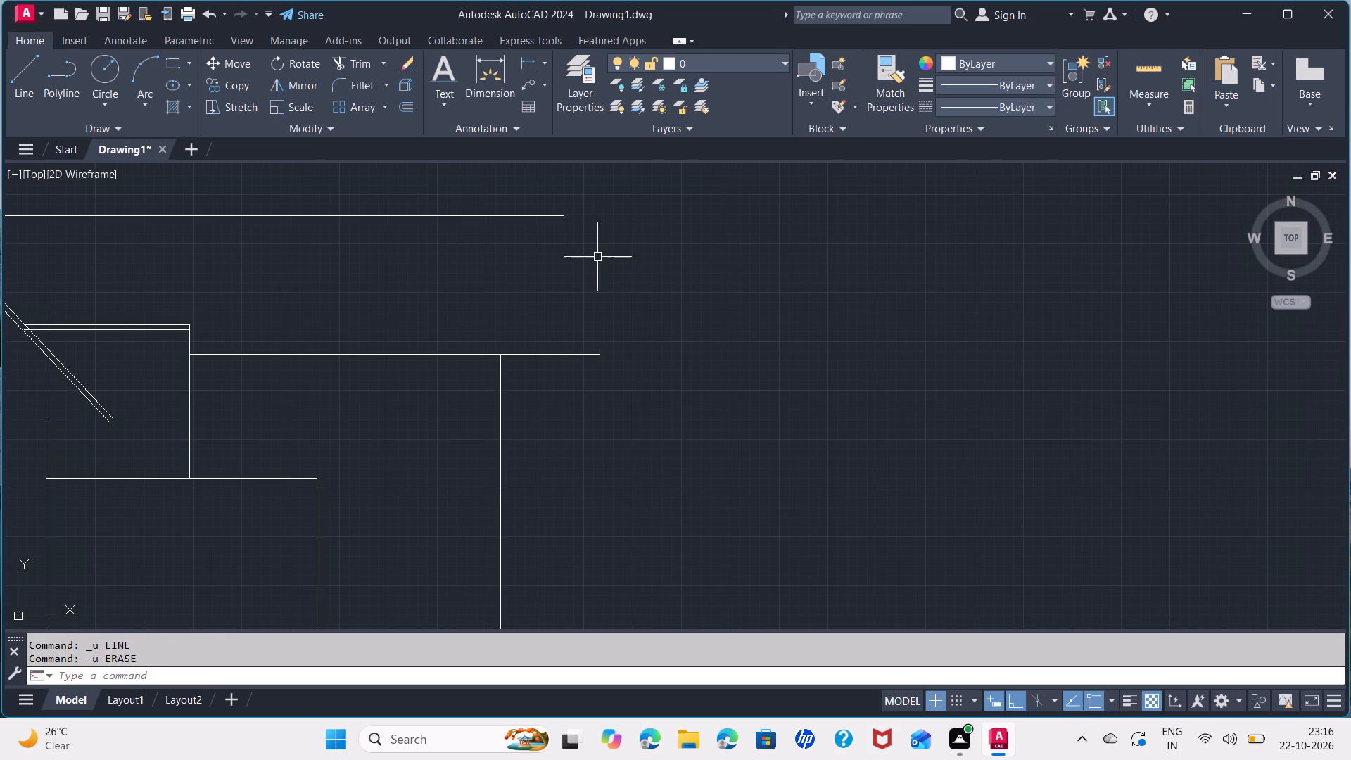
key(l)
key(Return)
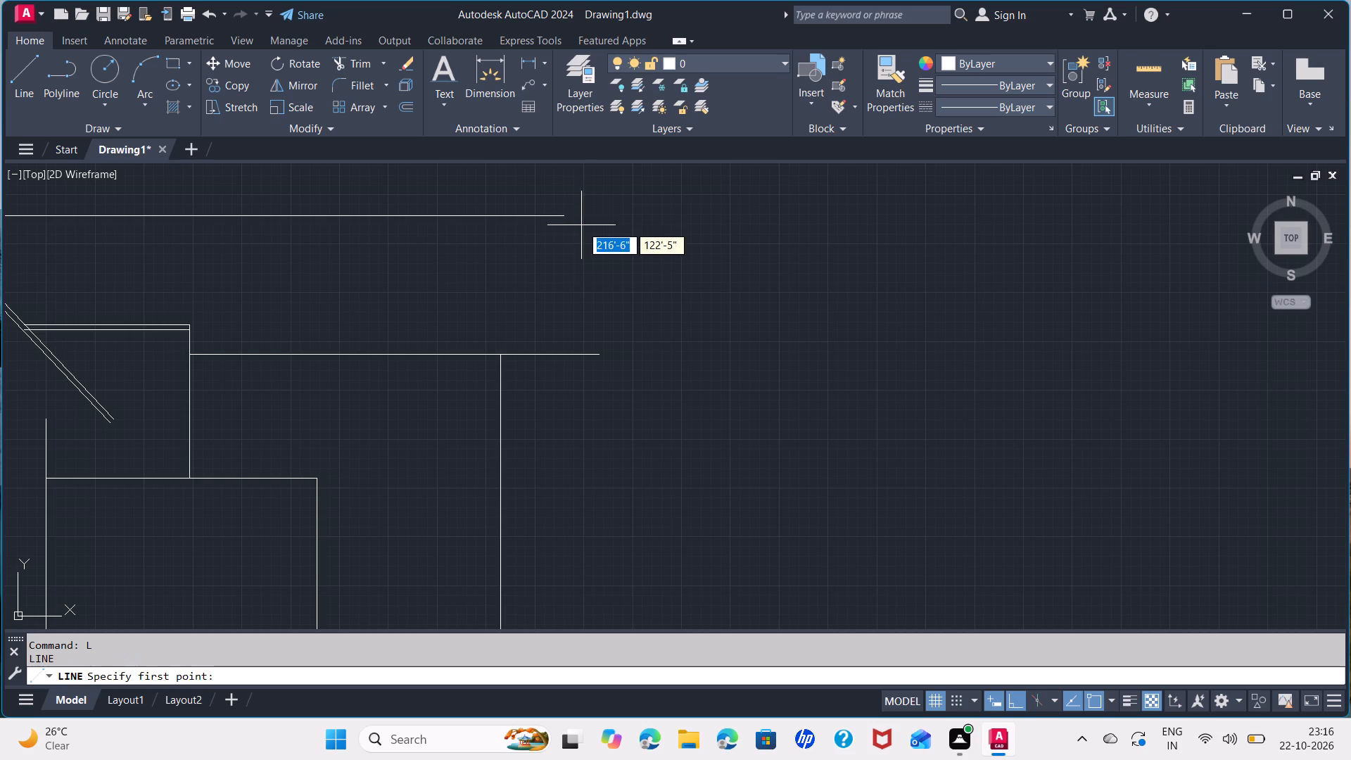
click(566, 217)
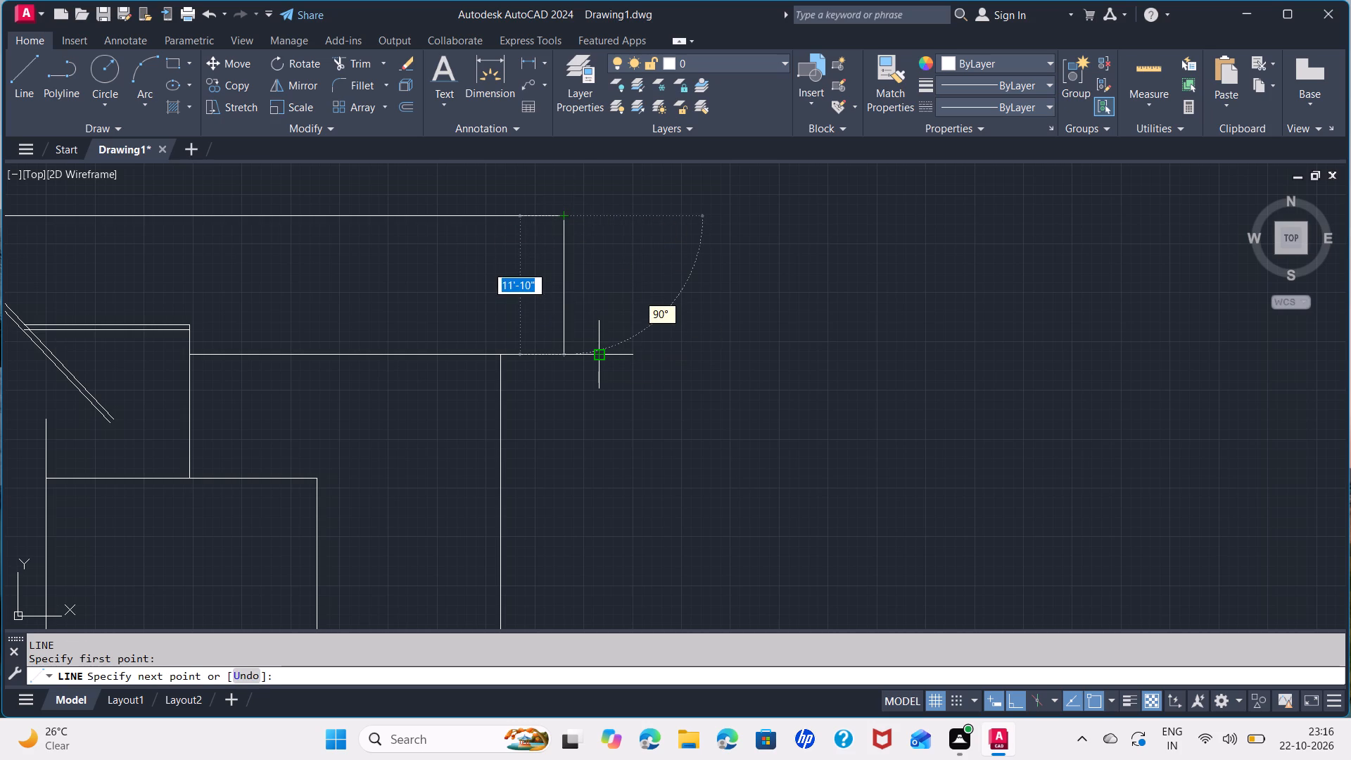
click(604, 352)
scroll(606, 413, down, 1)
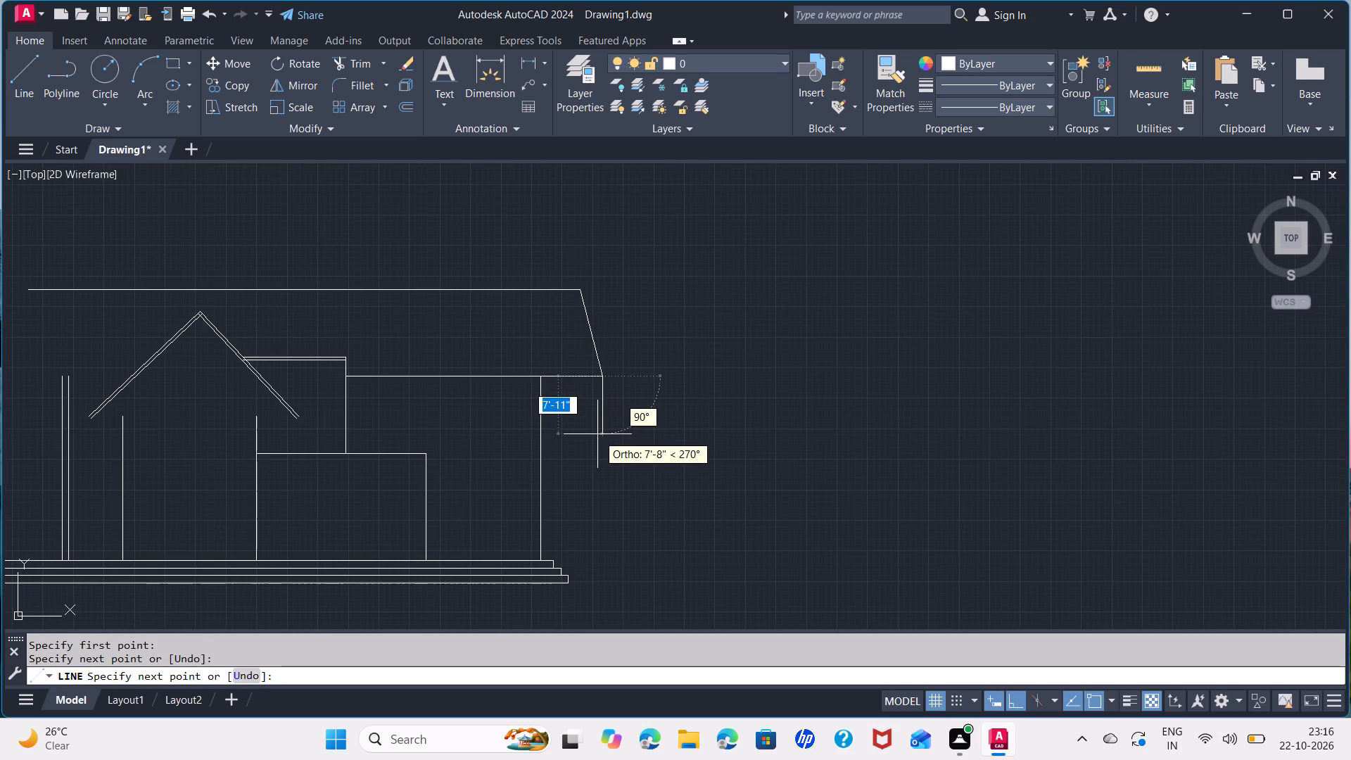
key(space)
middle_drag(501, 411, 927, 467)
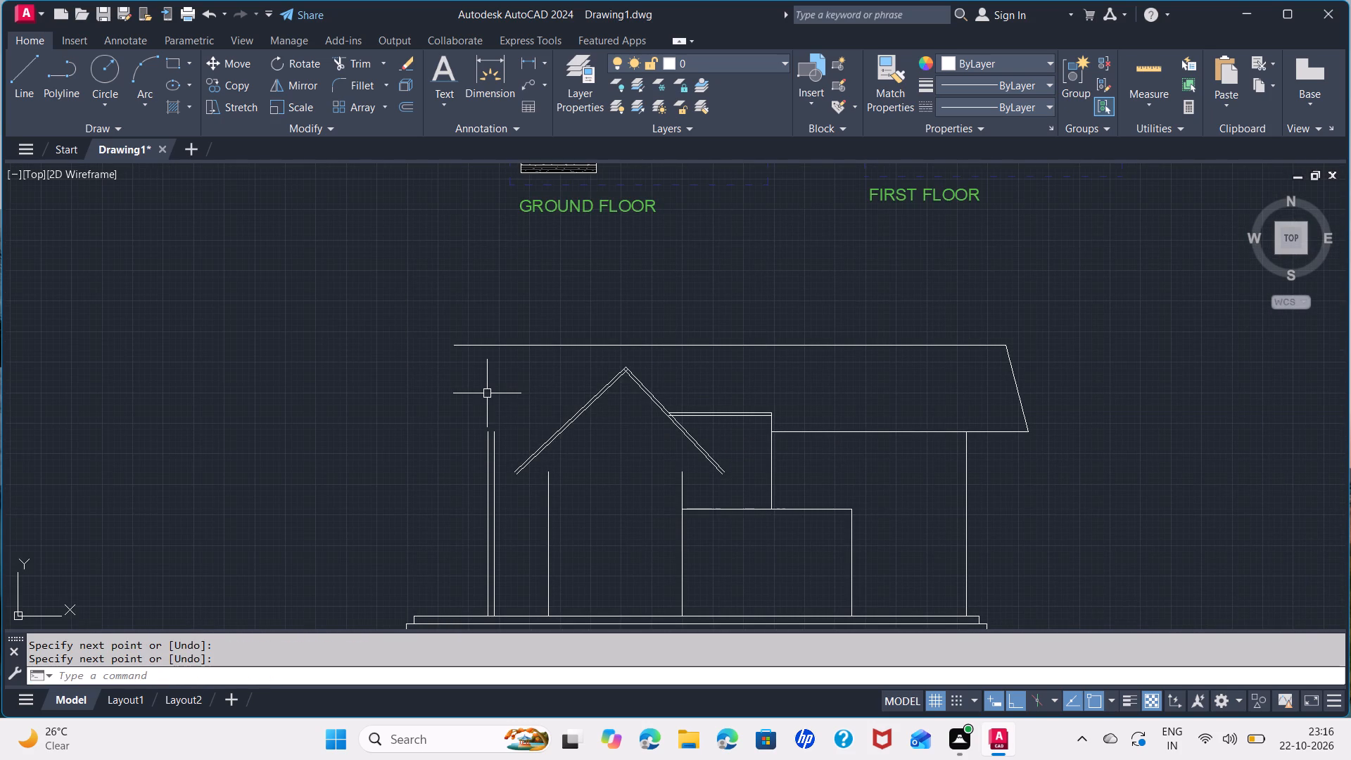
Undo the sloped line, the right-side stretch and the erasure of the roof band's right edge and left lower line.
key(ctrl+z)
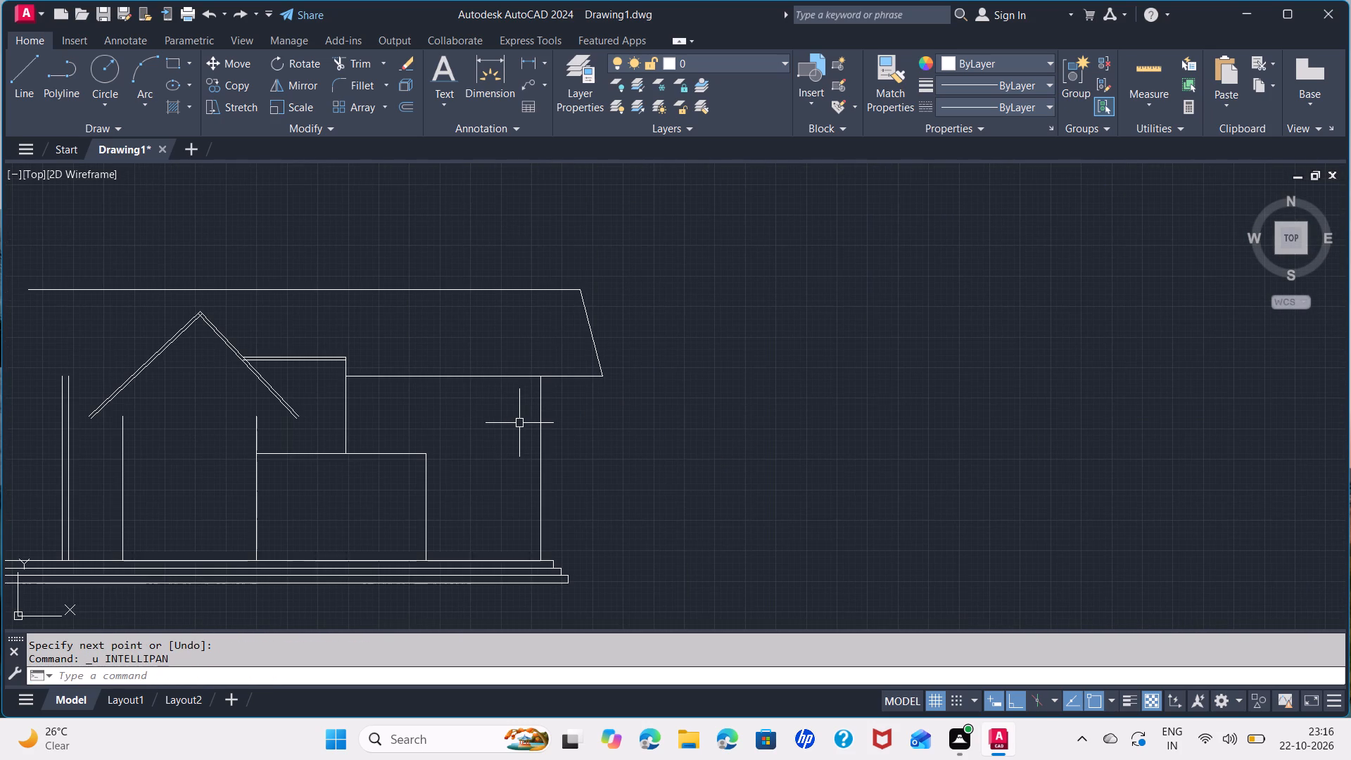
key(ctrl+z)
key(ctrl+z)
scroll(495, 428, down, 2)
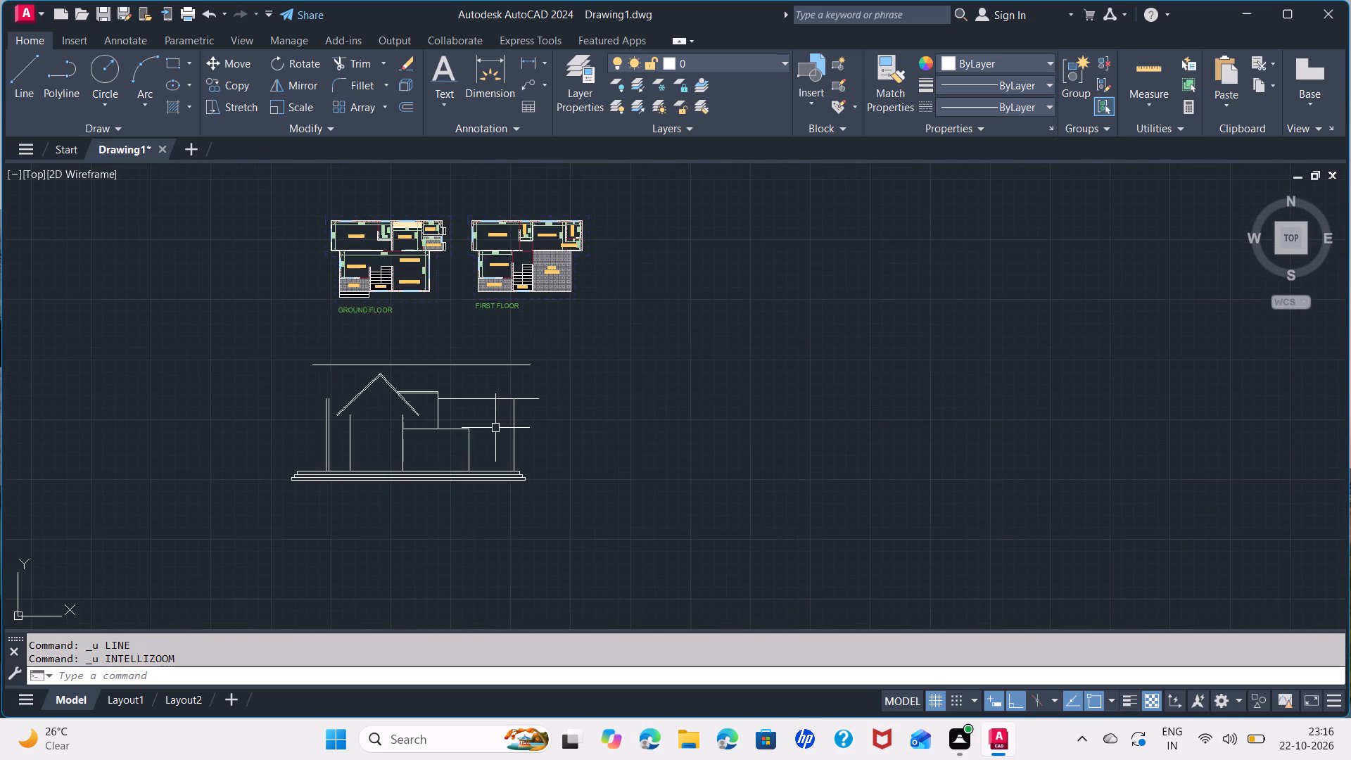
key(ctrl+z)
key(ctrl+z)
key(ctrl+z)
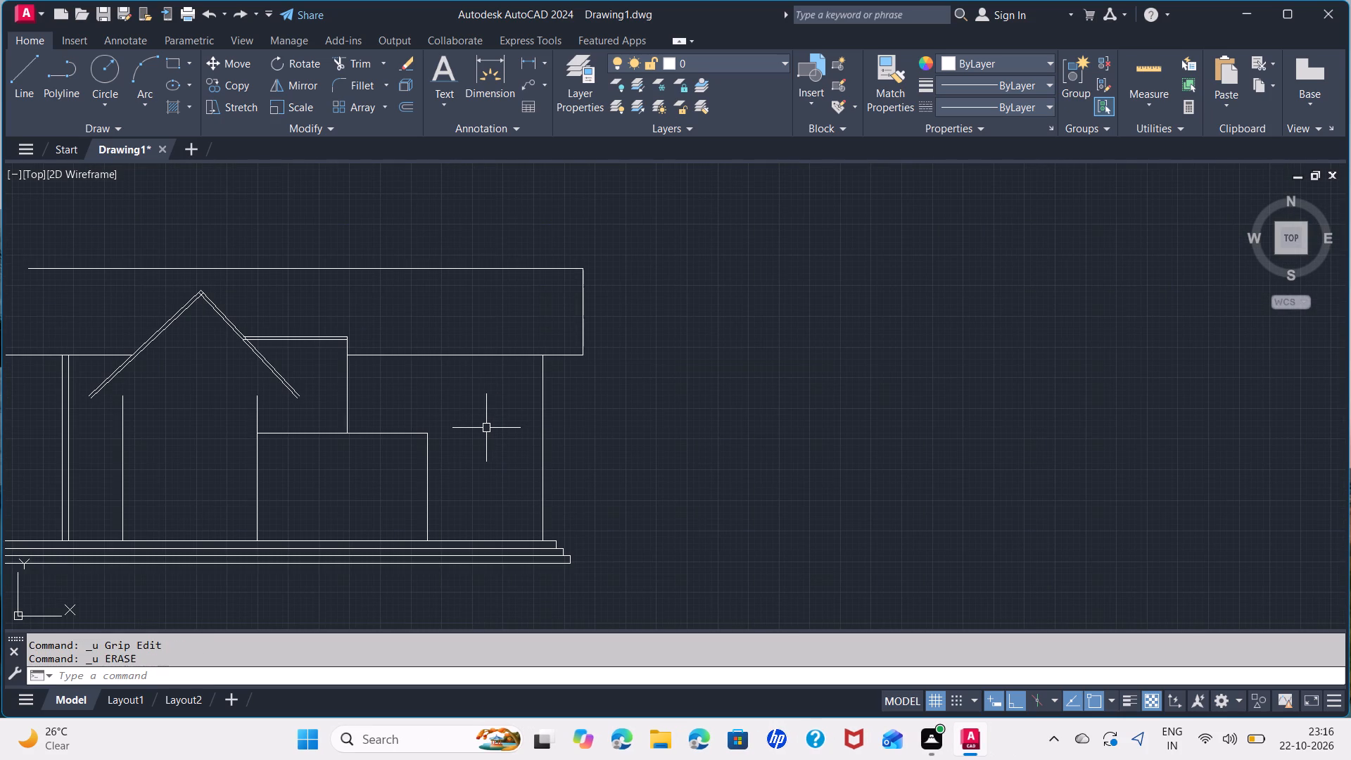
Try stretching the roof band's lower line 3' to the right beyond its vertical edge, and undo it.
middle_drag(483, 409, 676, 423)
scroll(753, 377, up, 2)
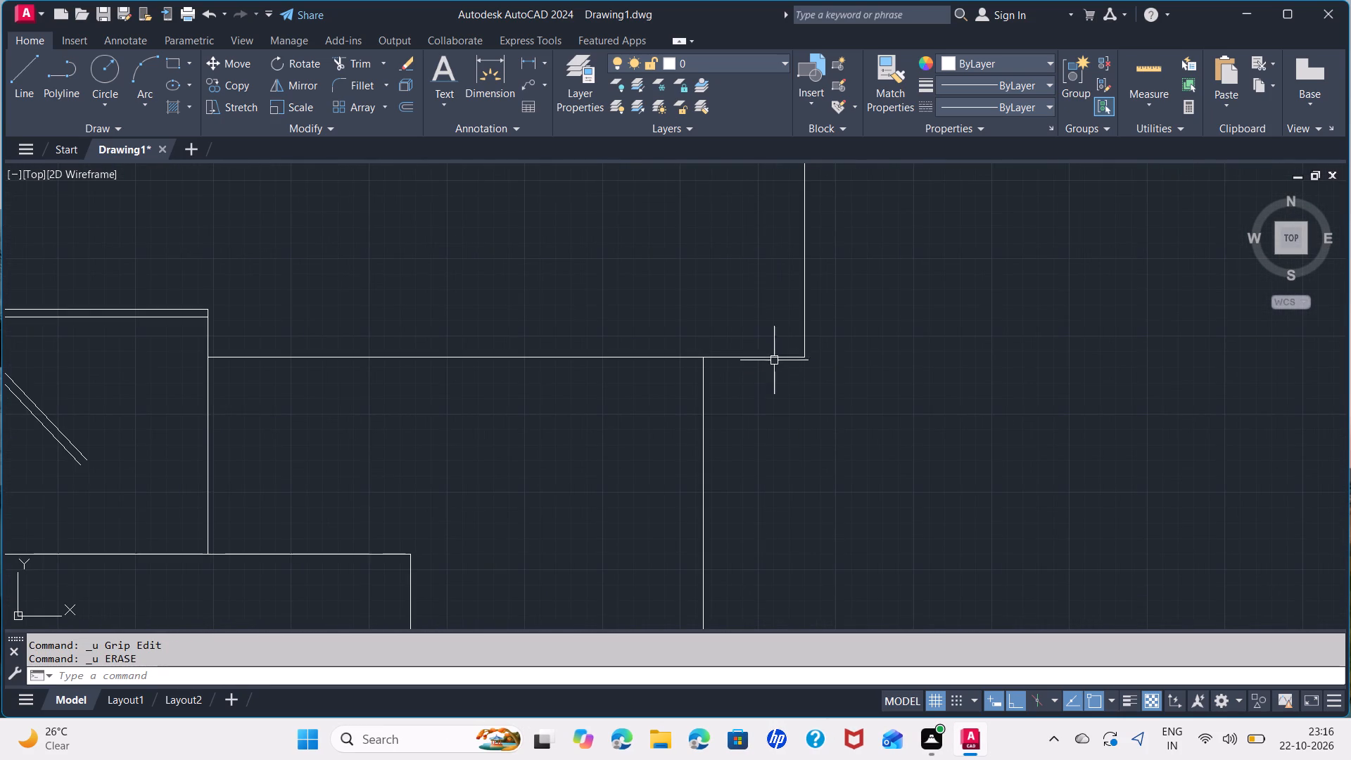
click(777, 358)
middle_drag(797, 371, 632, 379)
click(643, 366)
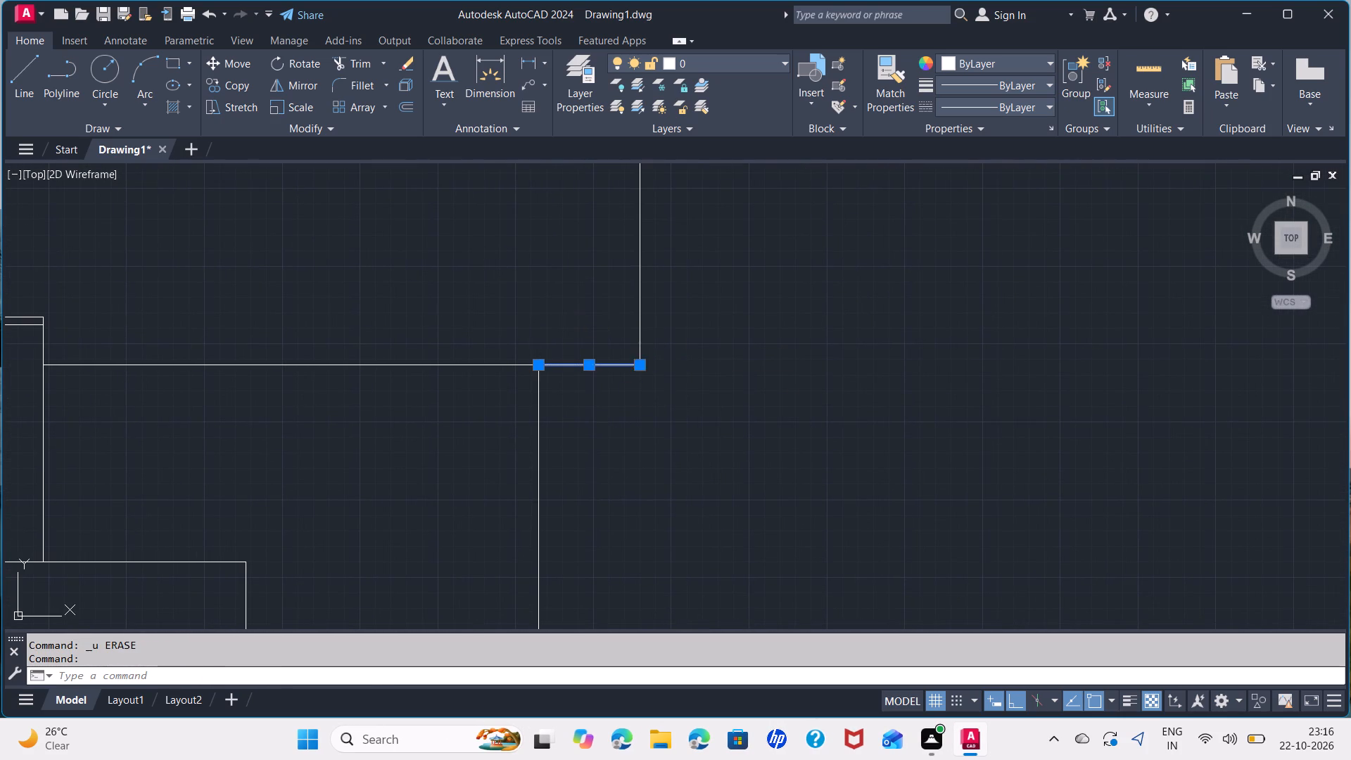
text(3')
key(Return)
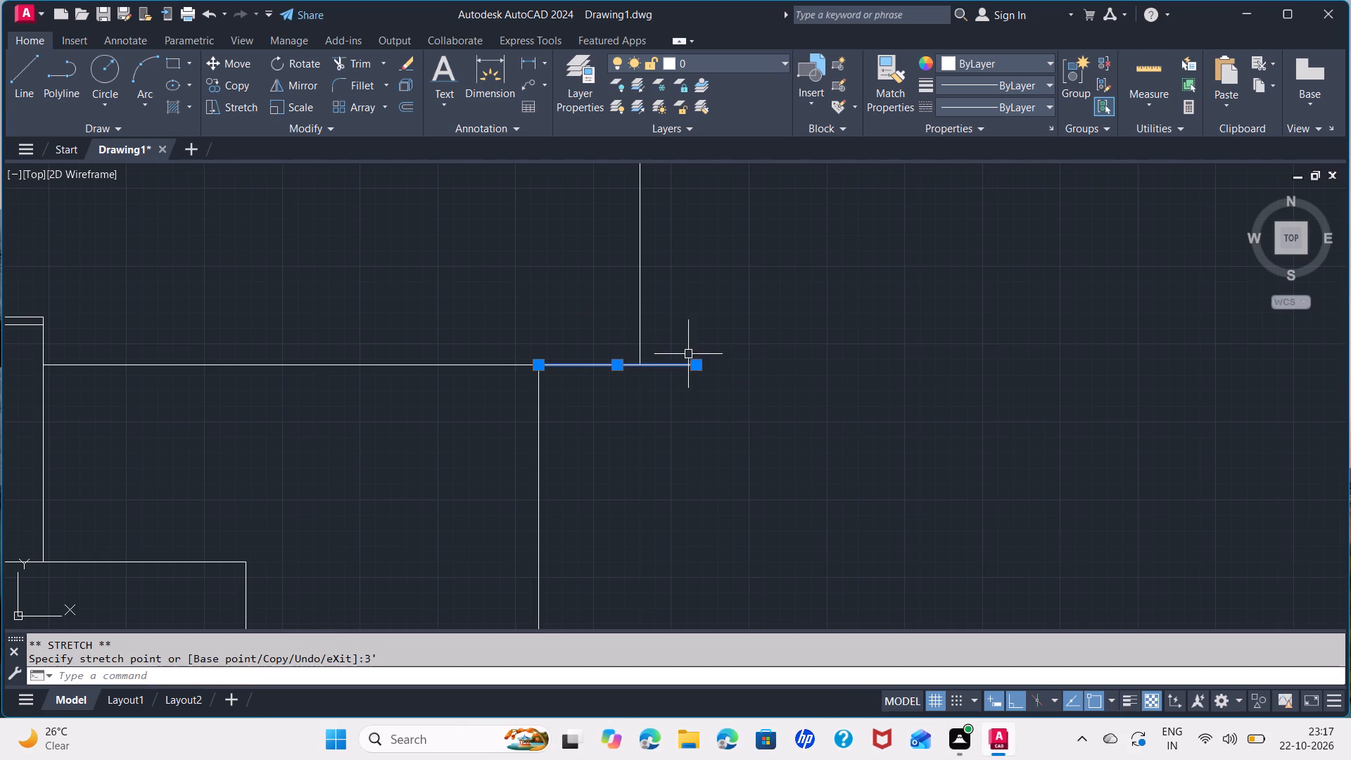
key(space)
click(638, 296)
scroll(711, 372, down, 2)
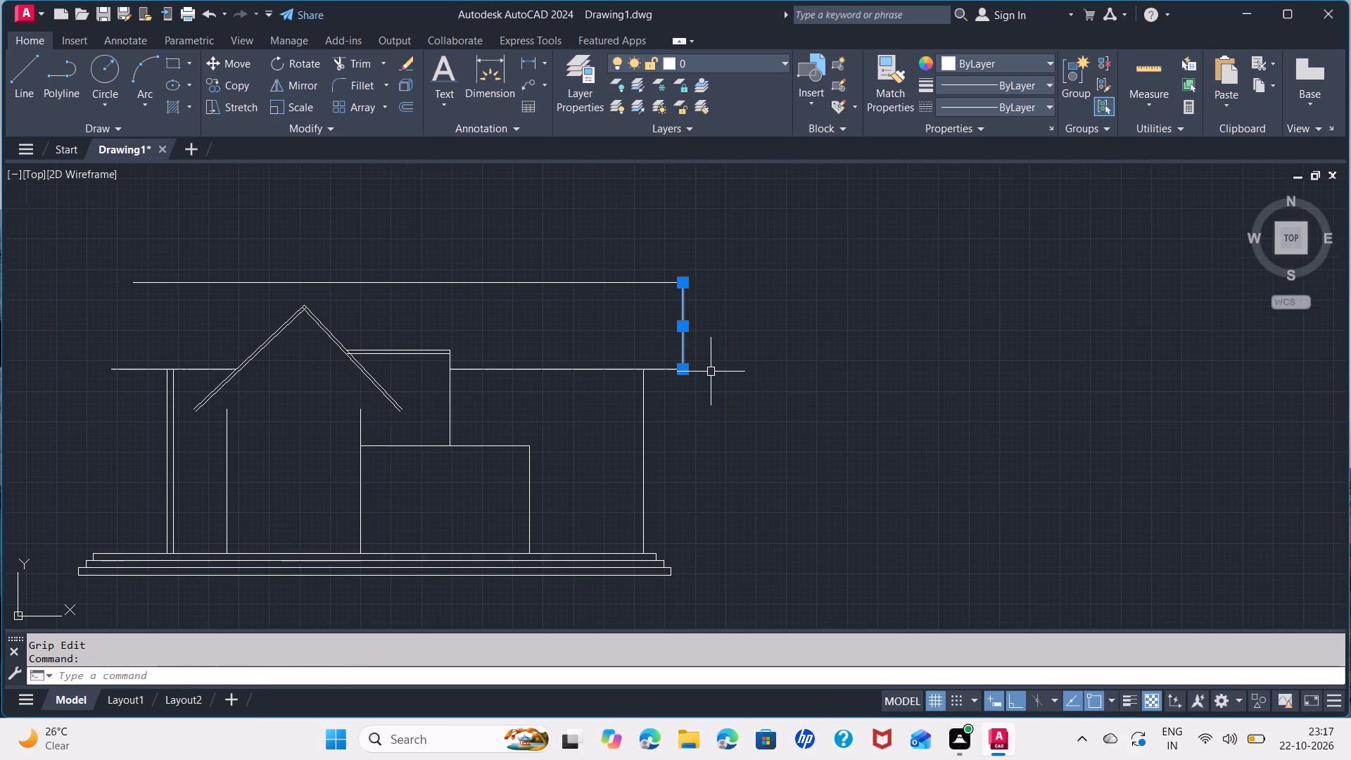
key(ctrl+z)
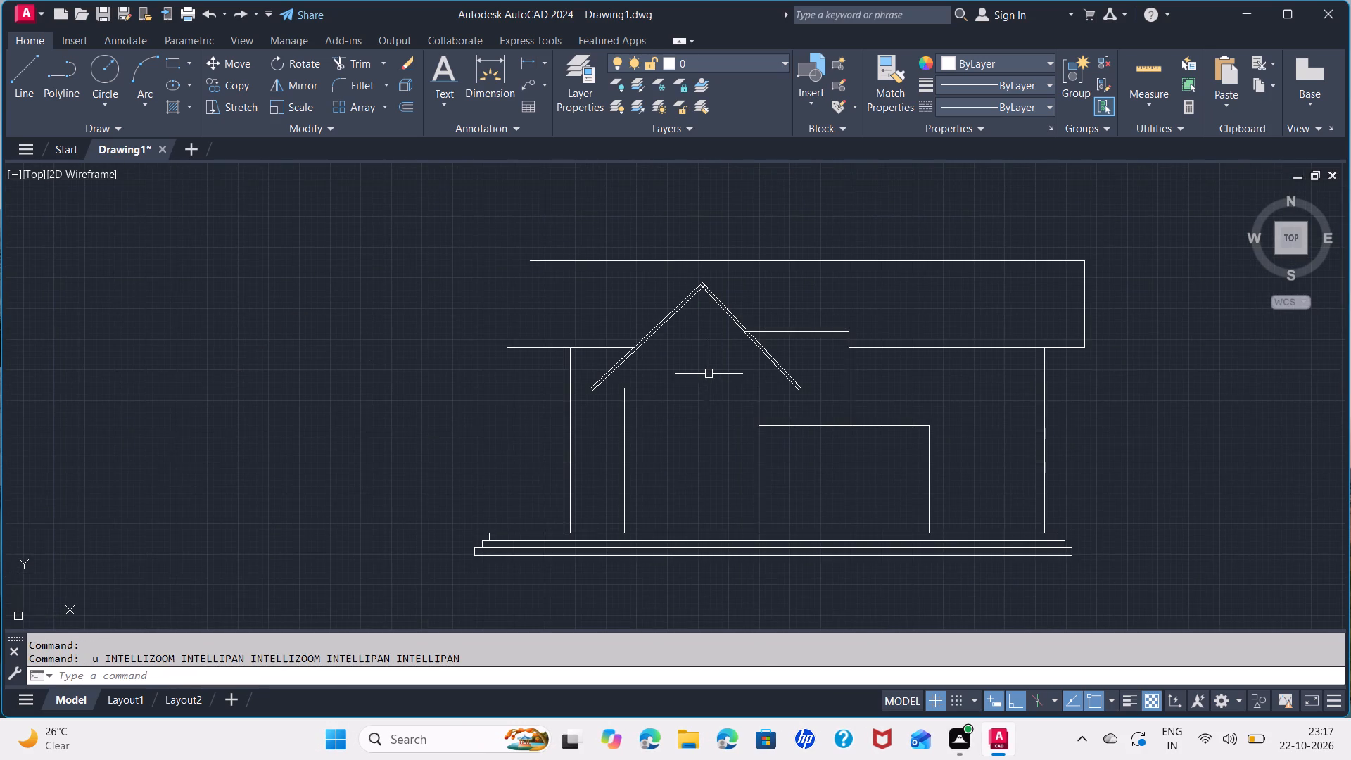
Erase only the right vertical edge of the upper roof band.
scroll(709, 373, down, 2)
middle_drag(725, 381, 524, 404)
scroll(654, 372, up, 2)
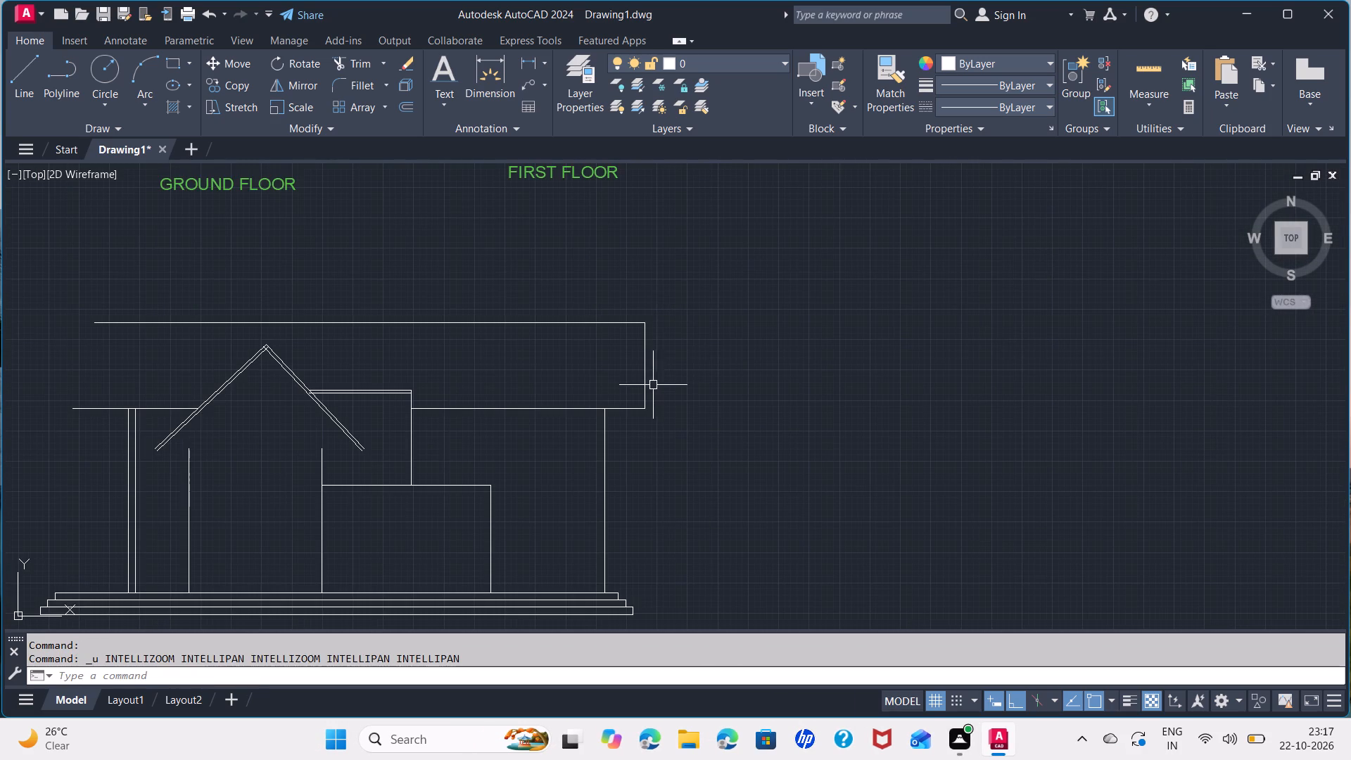
click(649, 379)
key(BackSpace)
key(BackSpace)
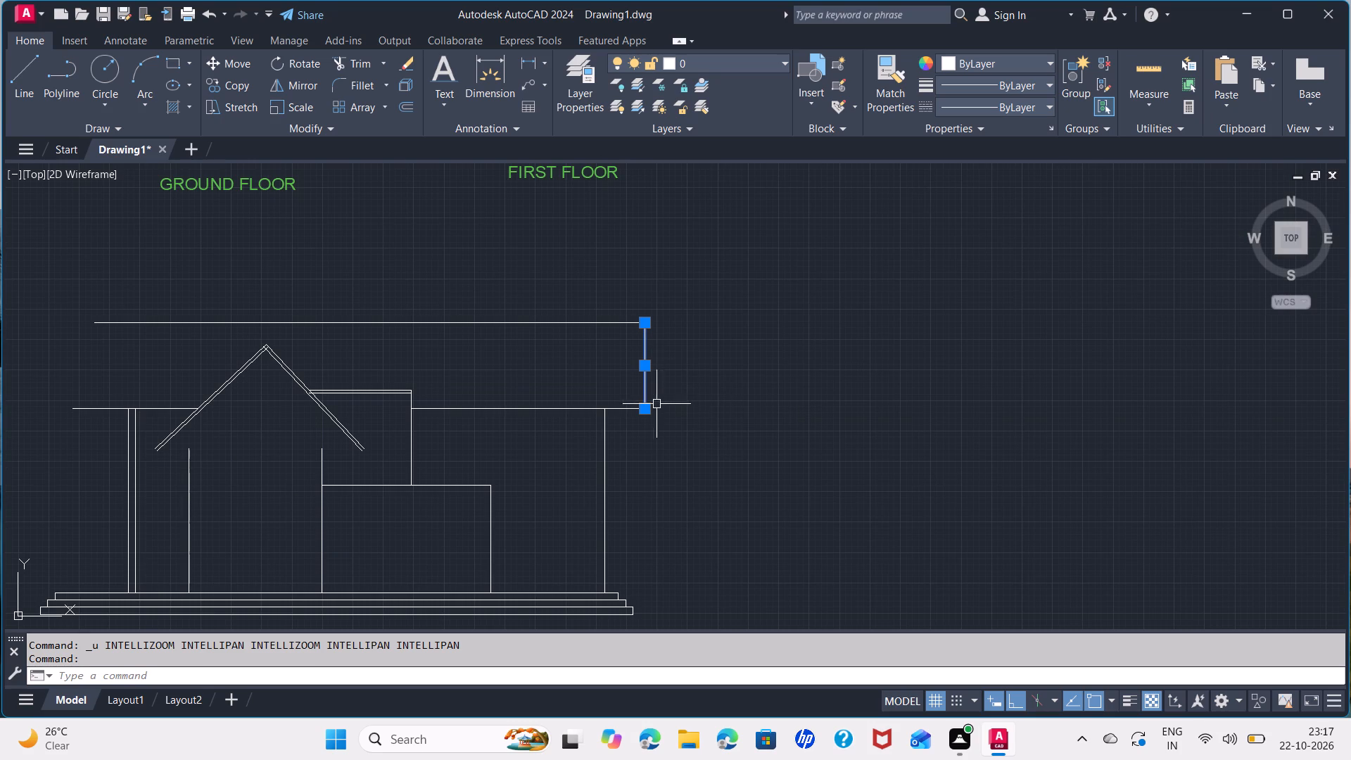
key(Delete)
Stretch the right end of the roof band's lower line 3' outward and clear the selection.
click(628, 414)
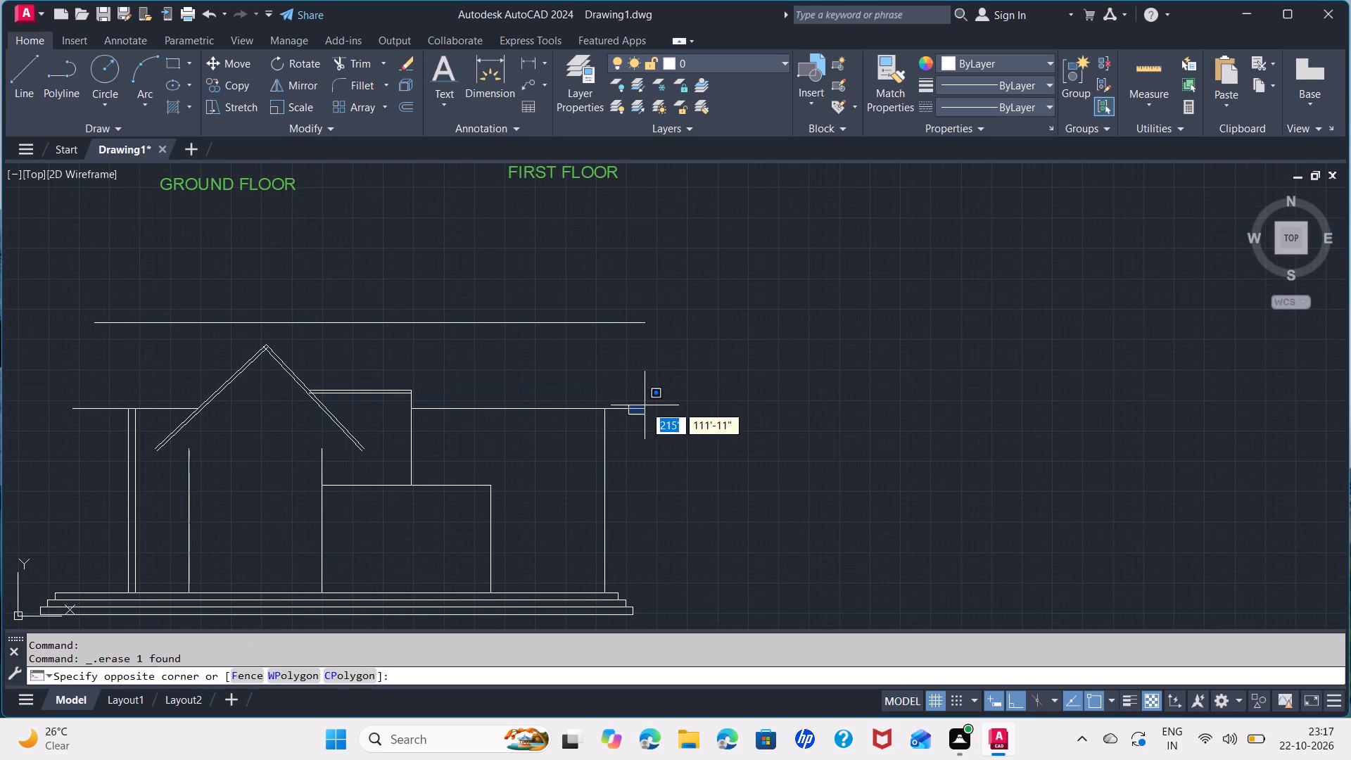
click(645, 405)
click(647, 407)
click(649, 410)
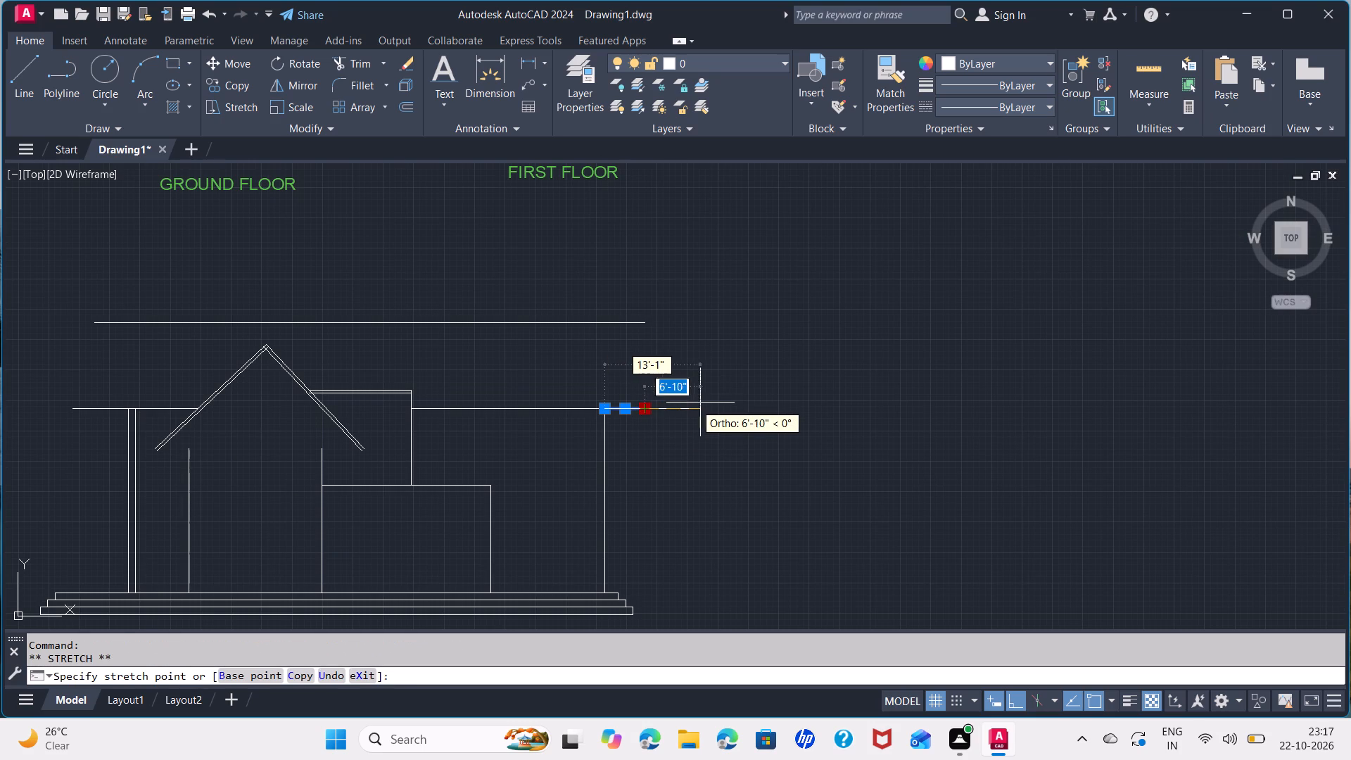
key(3)
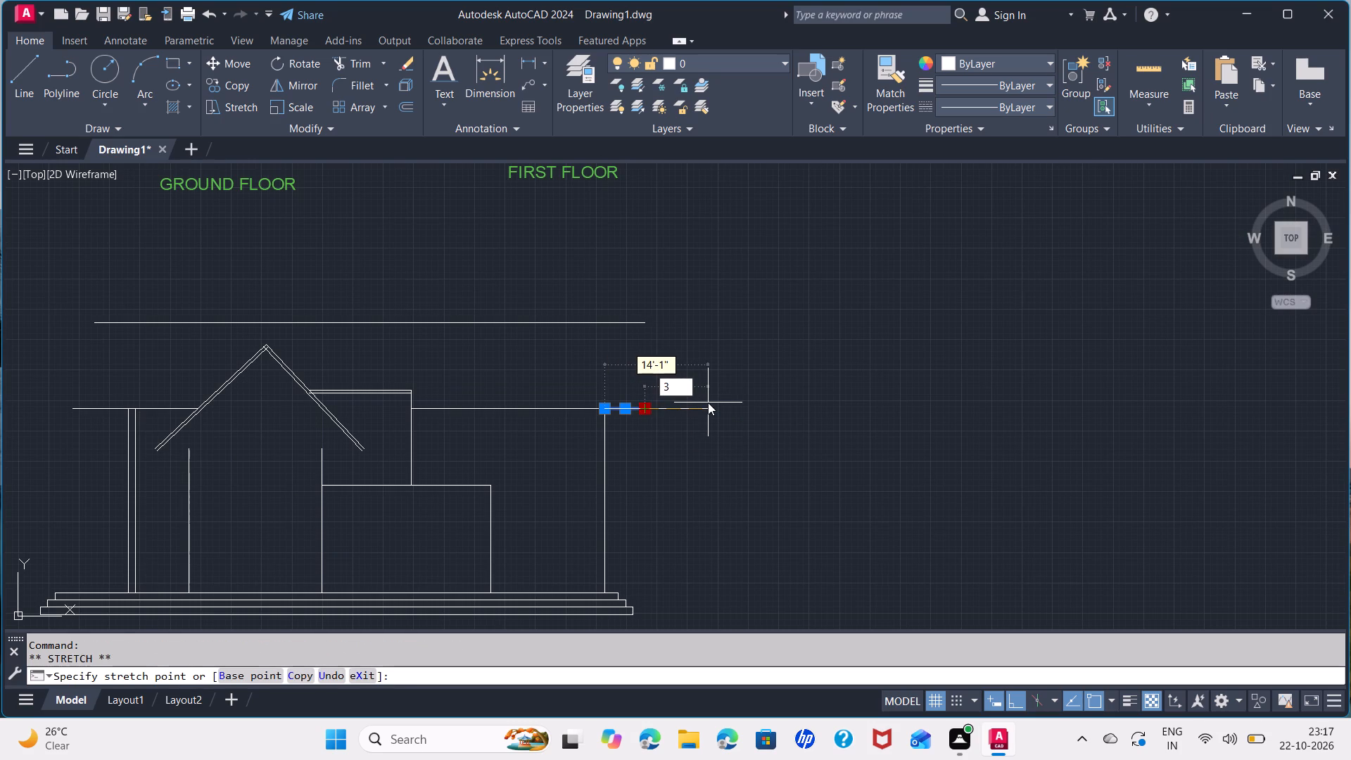
key(apostrophe)
key(Return)
scroll(664, 412, up, 1)
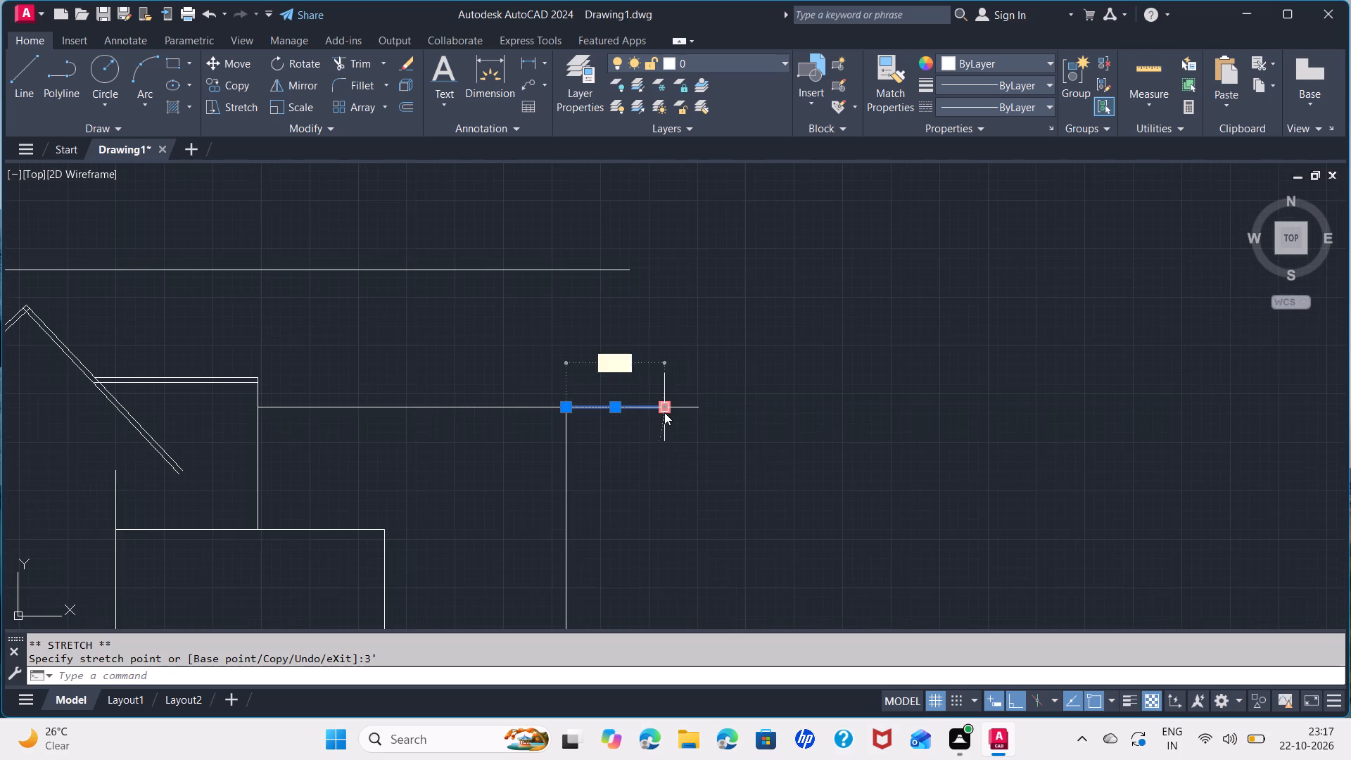
key(Escape)
click(689, 450)
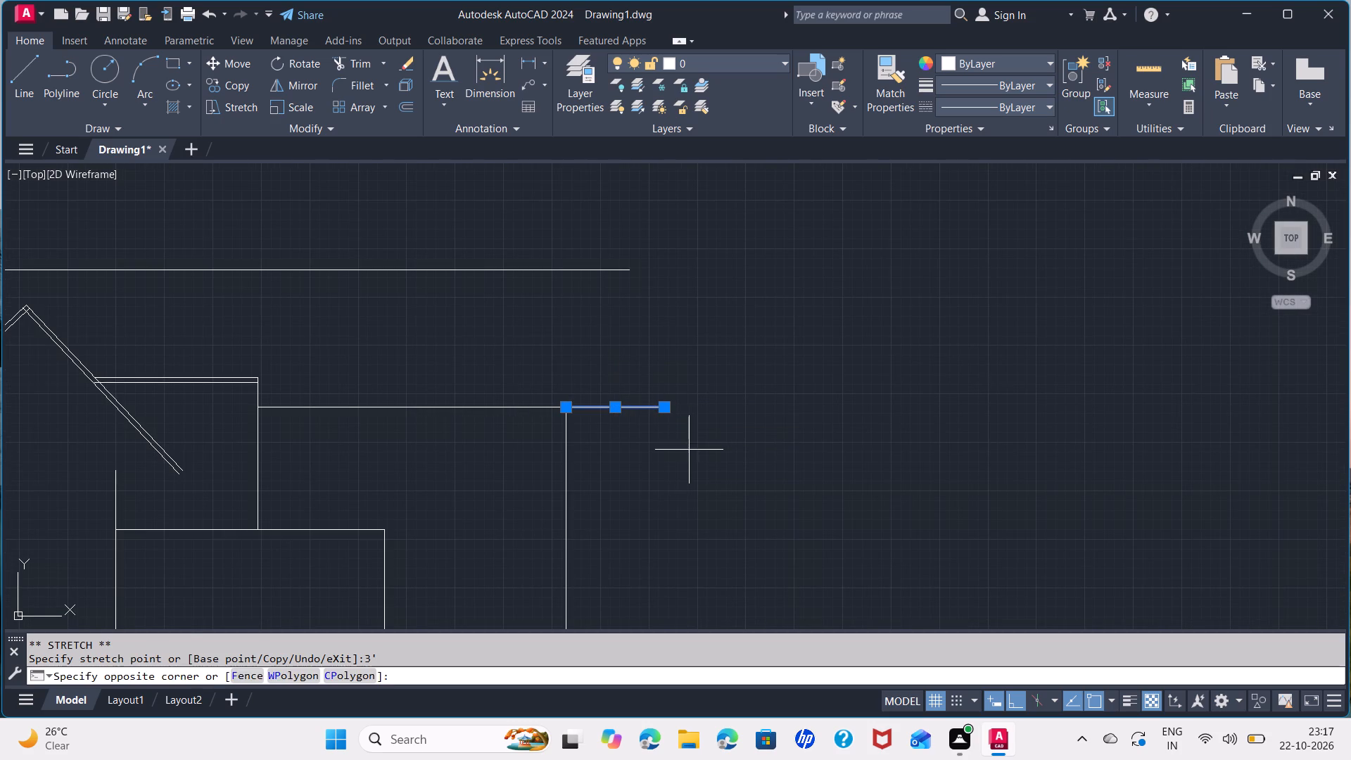
click(777, 521)
key(Escape)
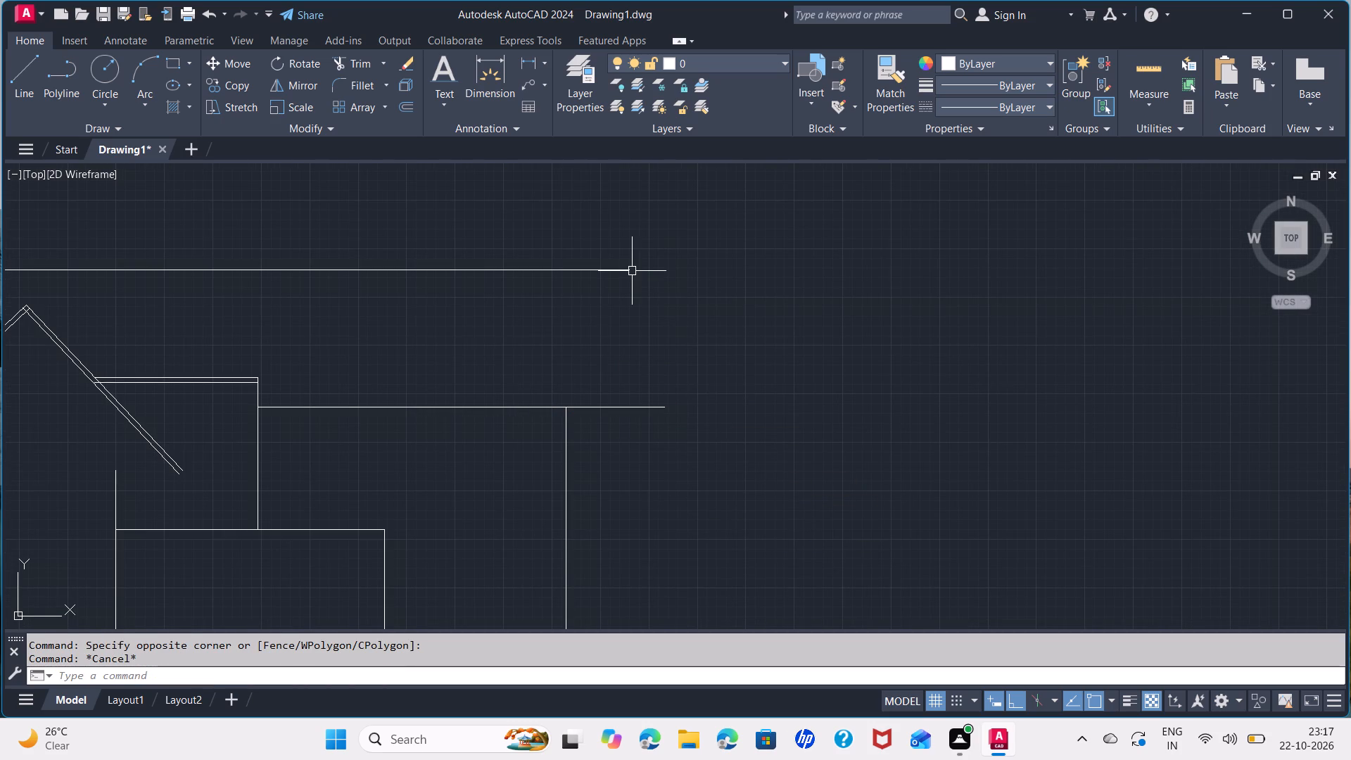
Draw sloped lines joining the upper and lower roof band lines at the right end and the left end.
key(l)
key(Return)
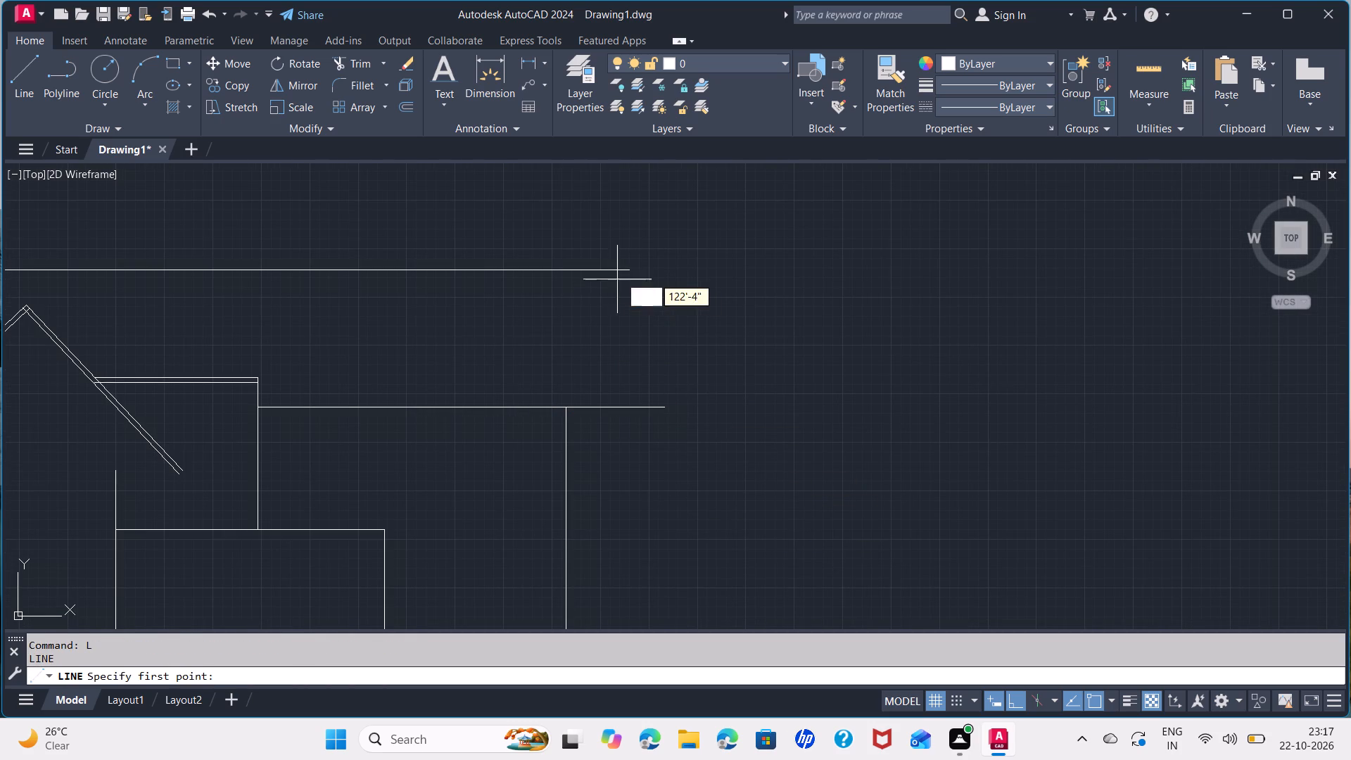
click(628, 272)
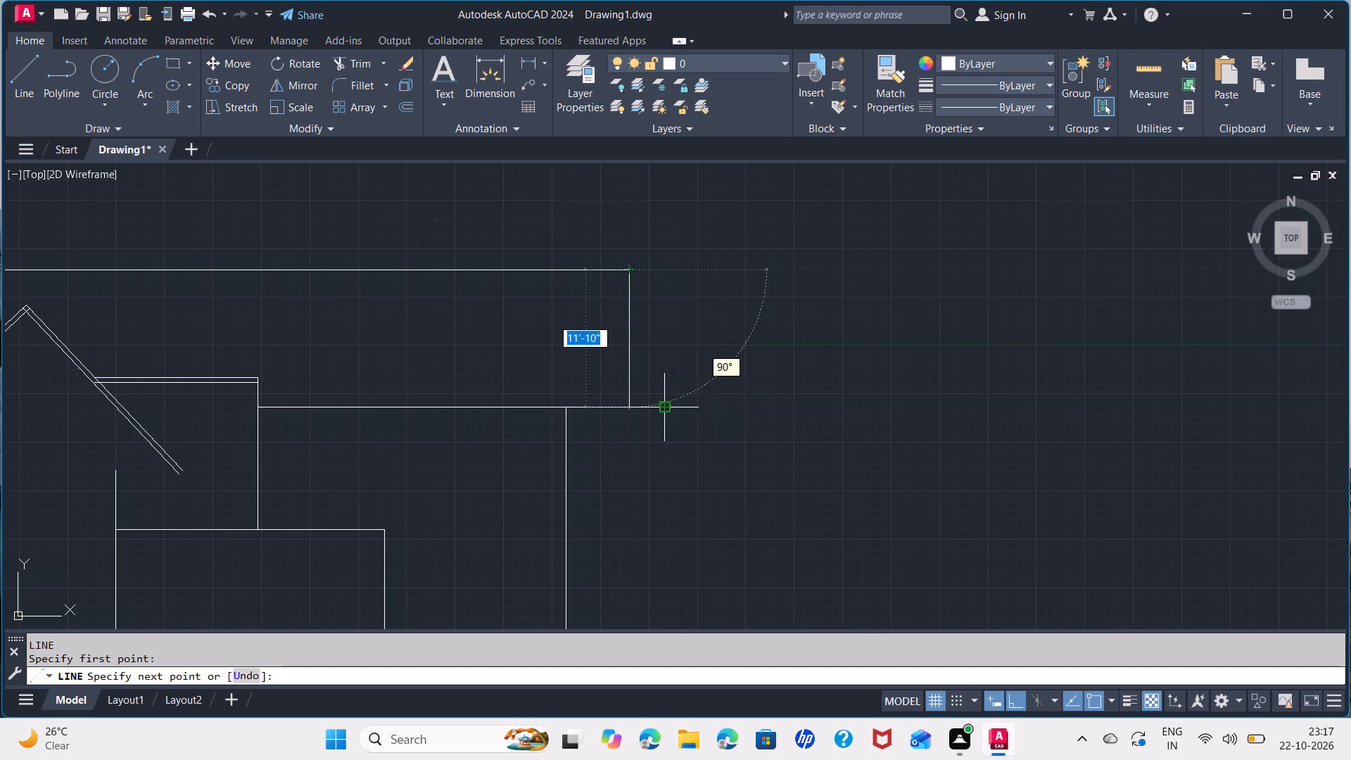
click(668, 407)
scroll(772, 417, down, 2)
key(space)
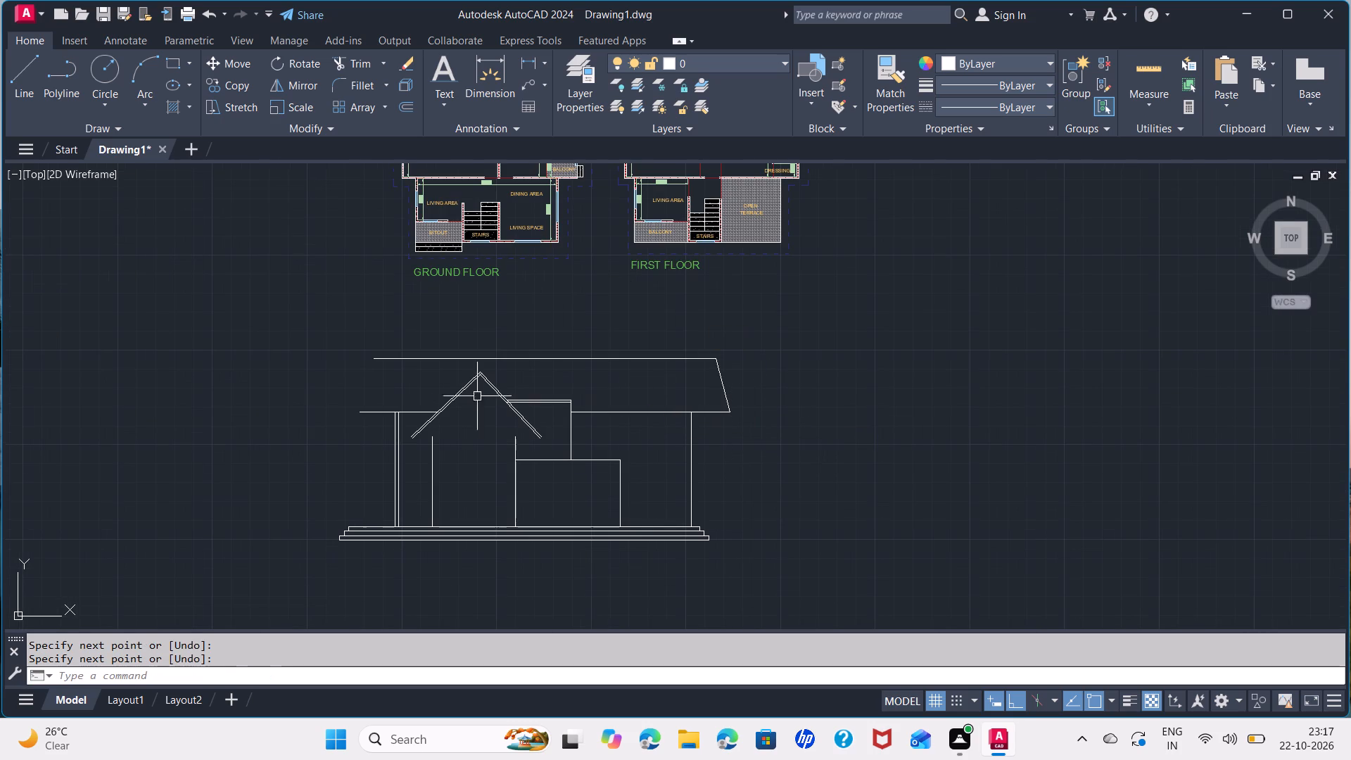
scroll(398, 367, up, 2)
key(space)
click(326, 341)
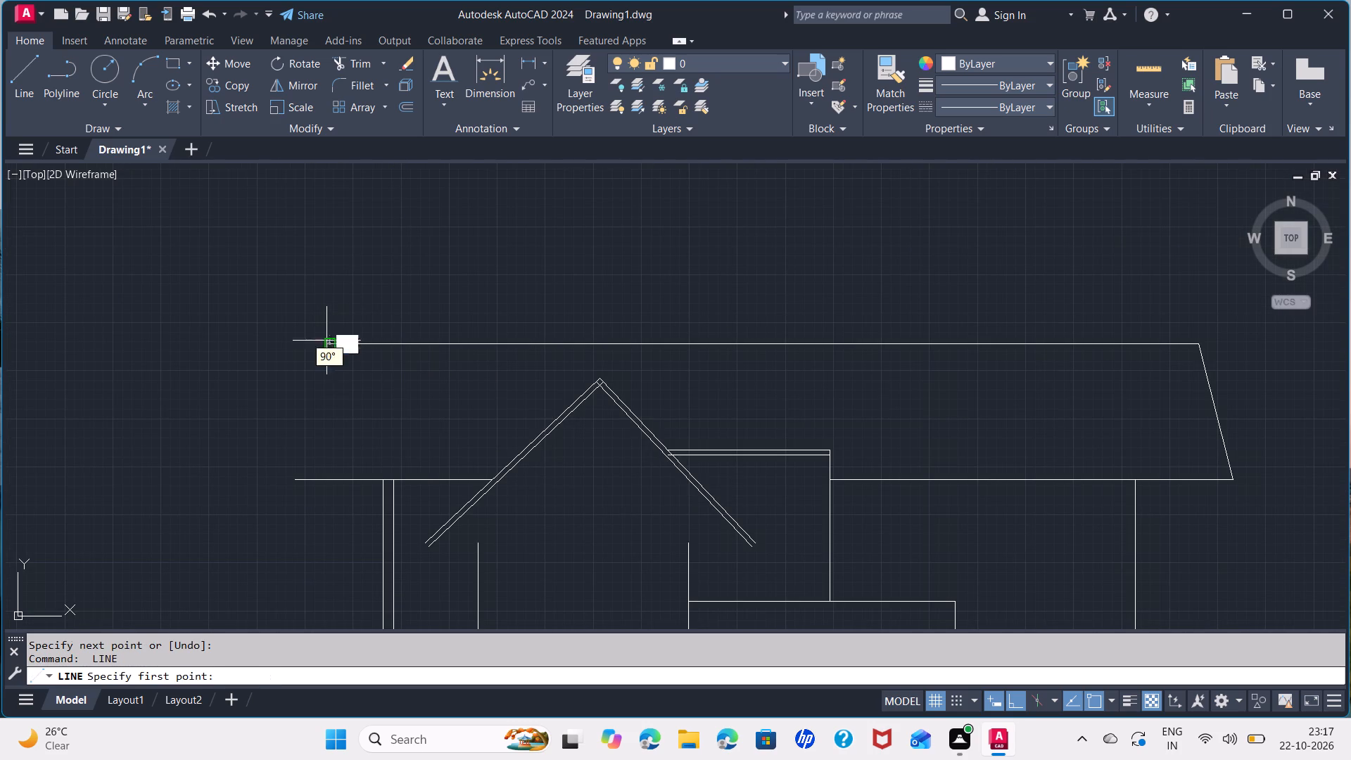
click(291, 481)
scroll(304, 507, down, 1)
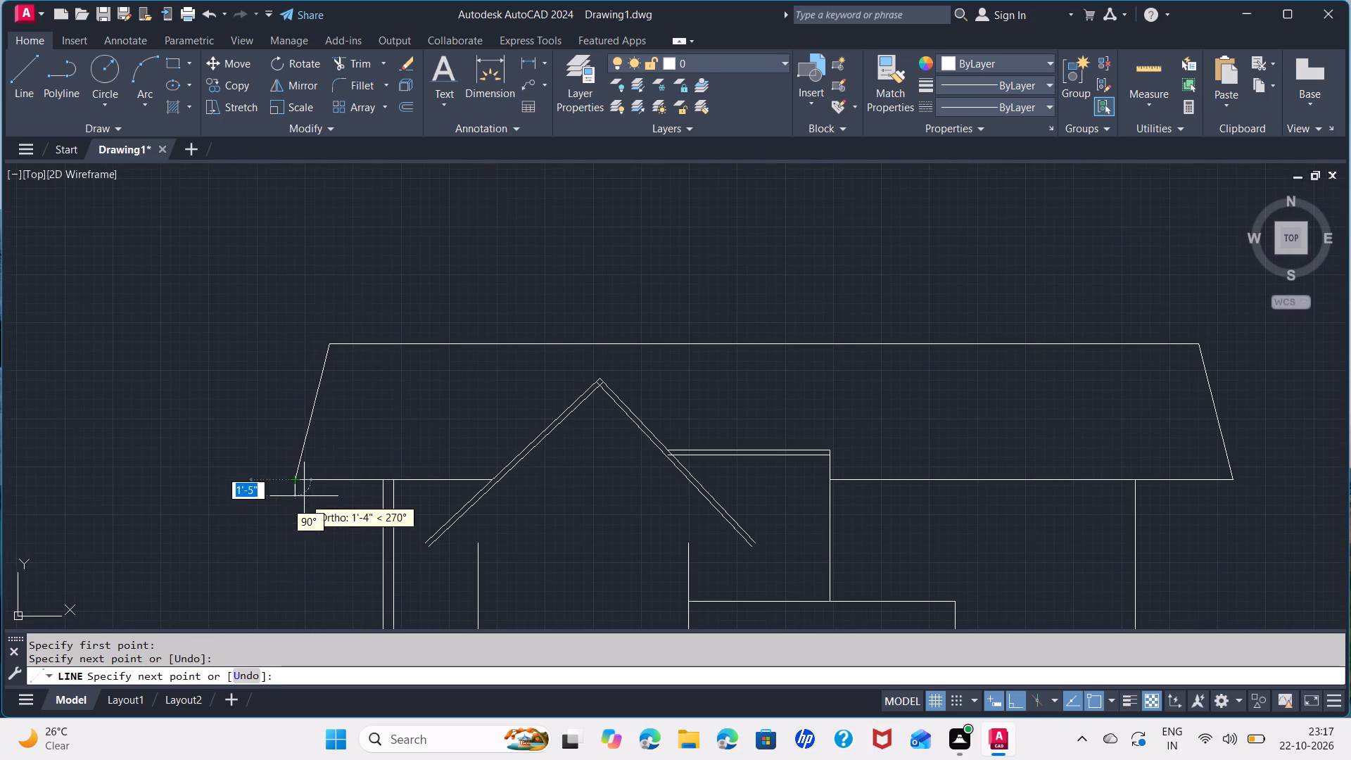
key(space)
Draw a narrow pier outline about 1'-2" wide outside the porch's left wall, rising from the base and closing back to the wall.
middle_drag(758, 509, 752, 396)
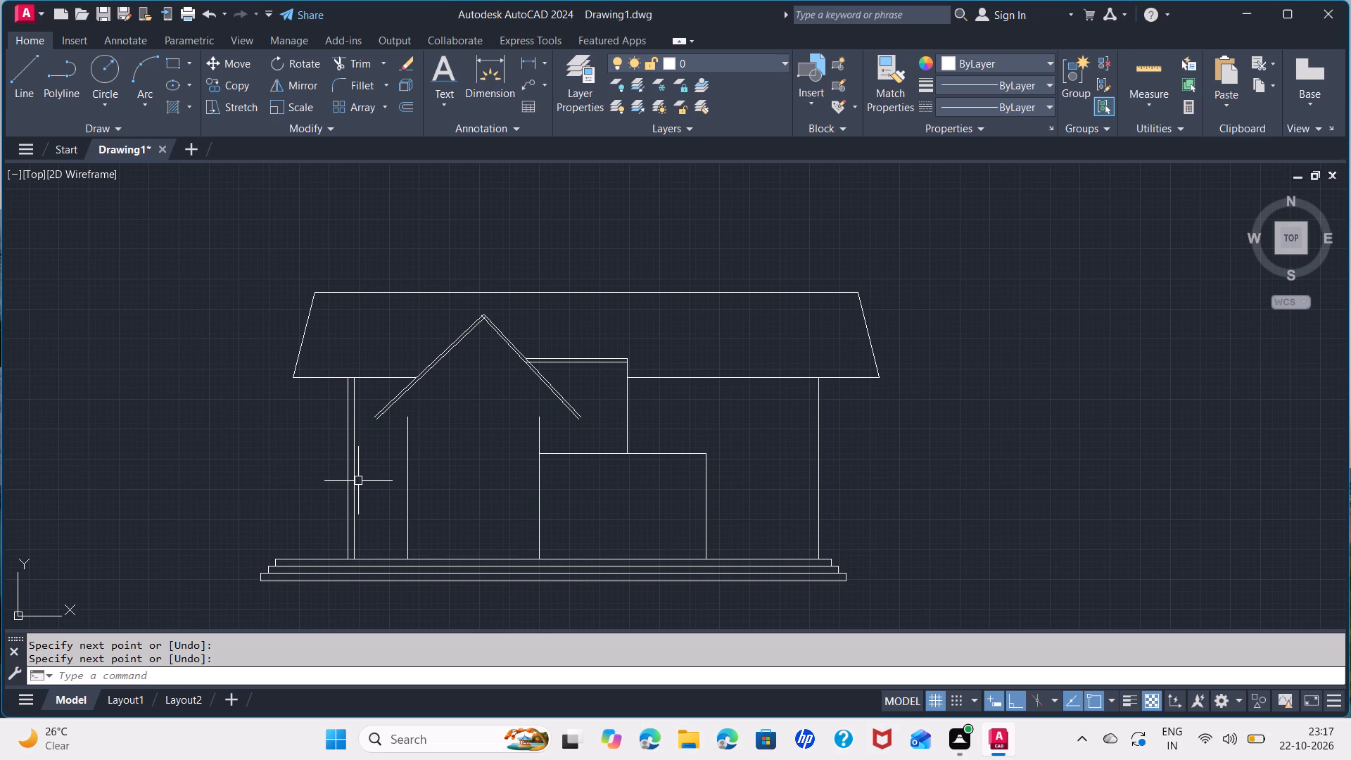
key(space)
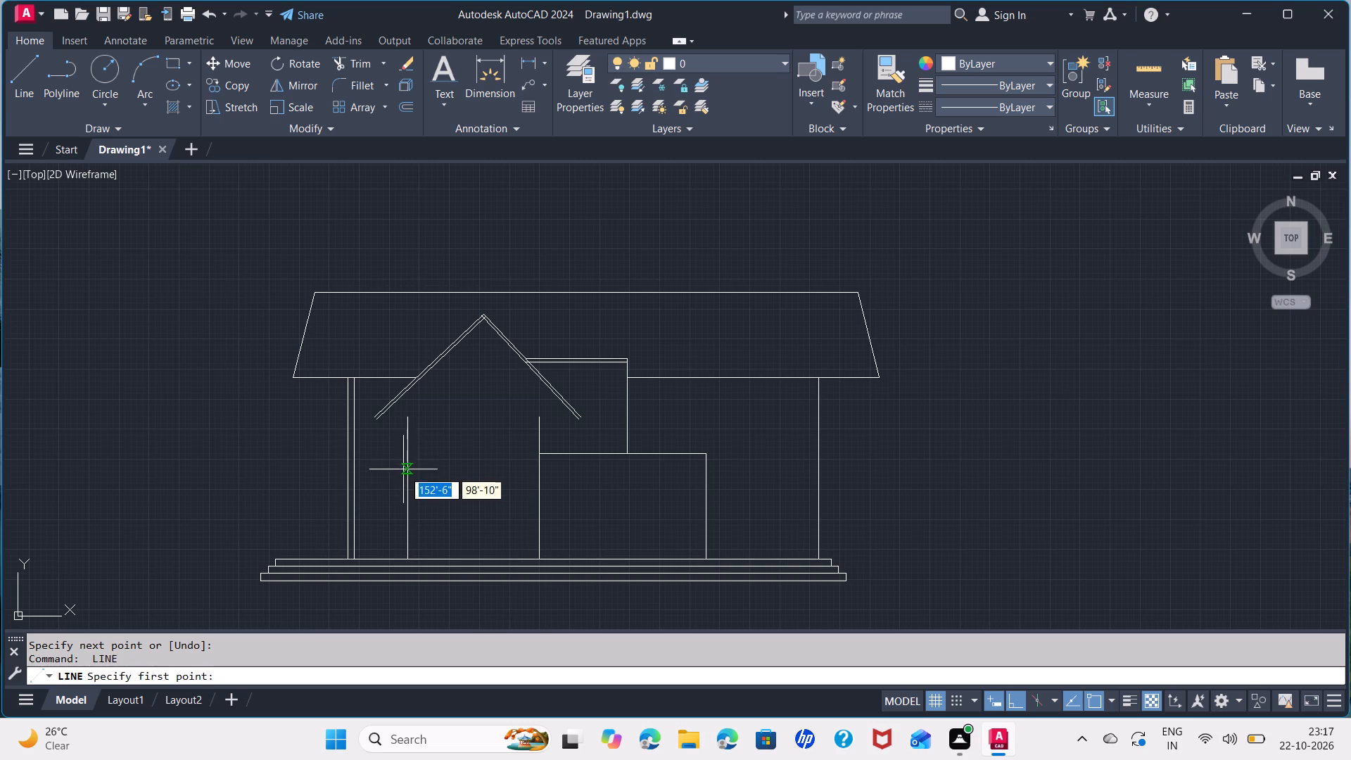
click(407, 558)
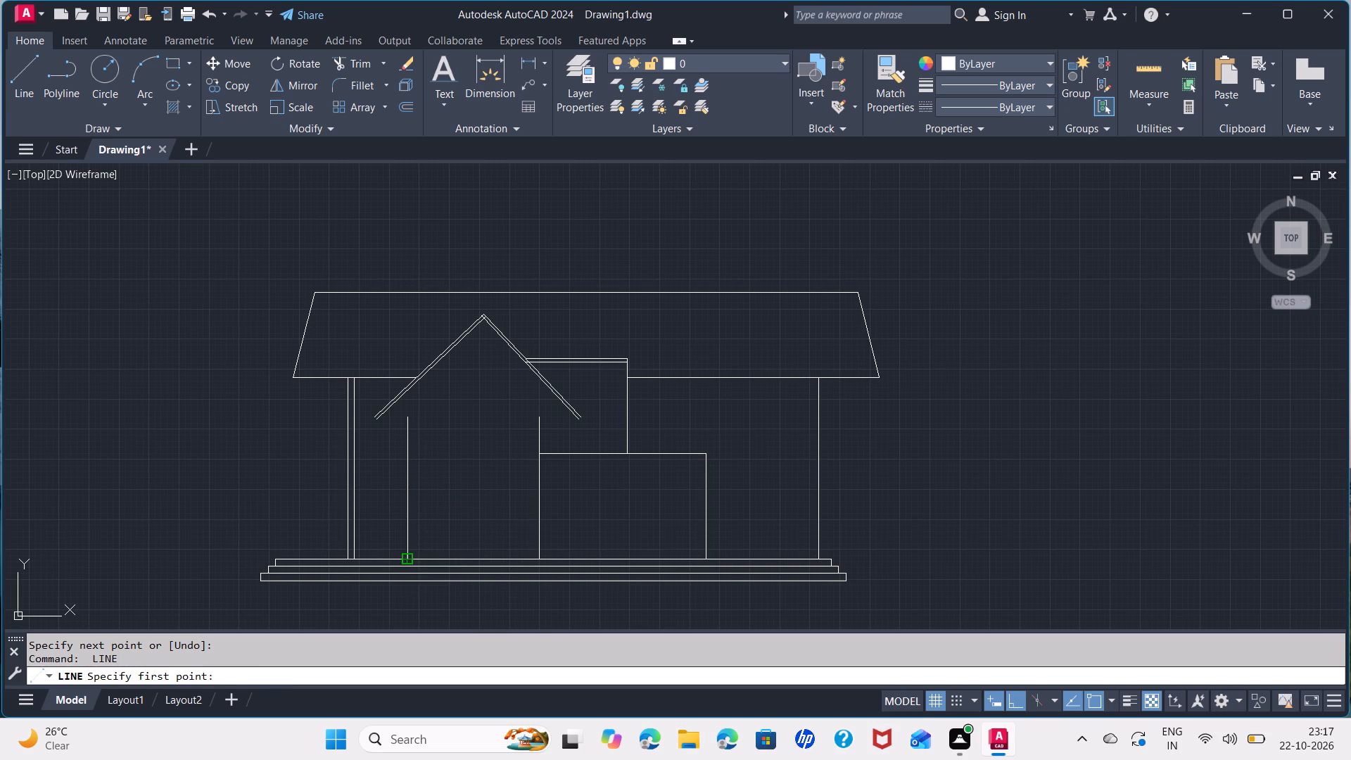
scroll(395, 562, up, 3)
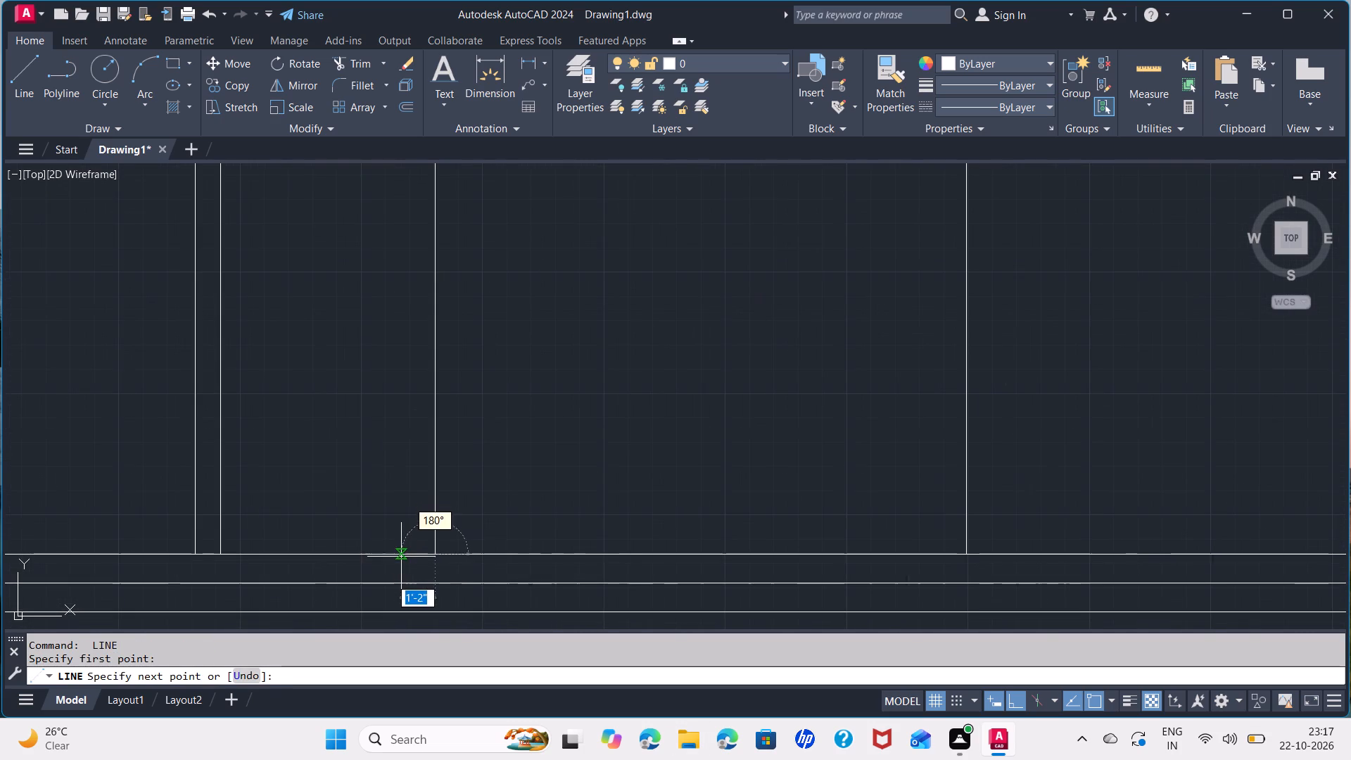
click(401, 557)
scroll(413, 229, down, 2)
middle_drag(413, 229, 415, 334)
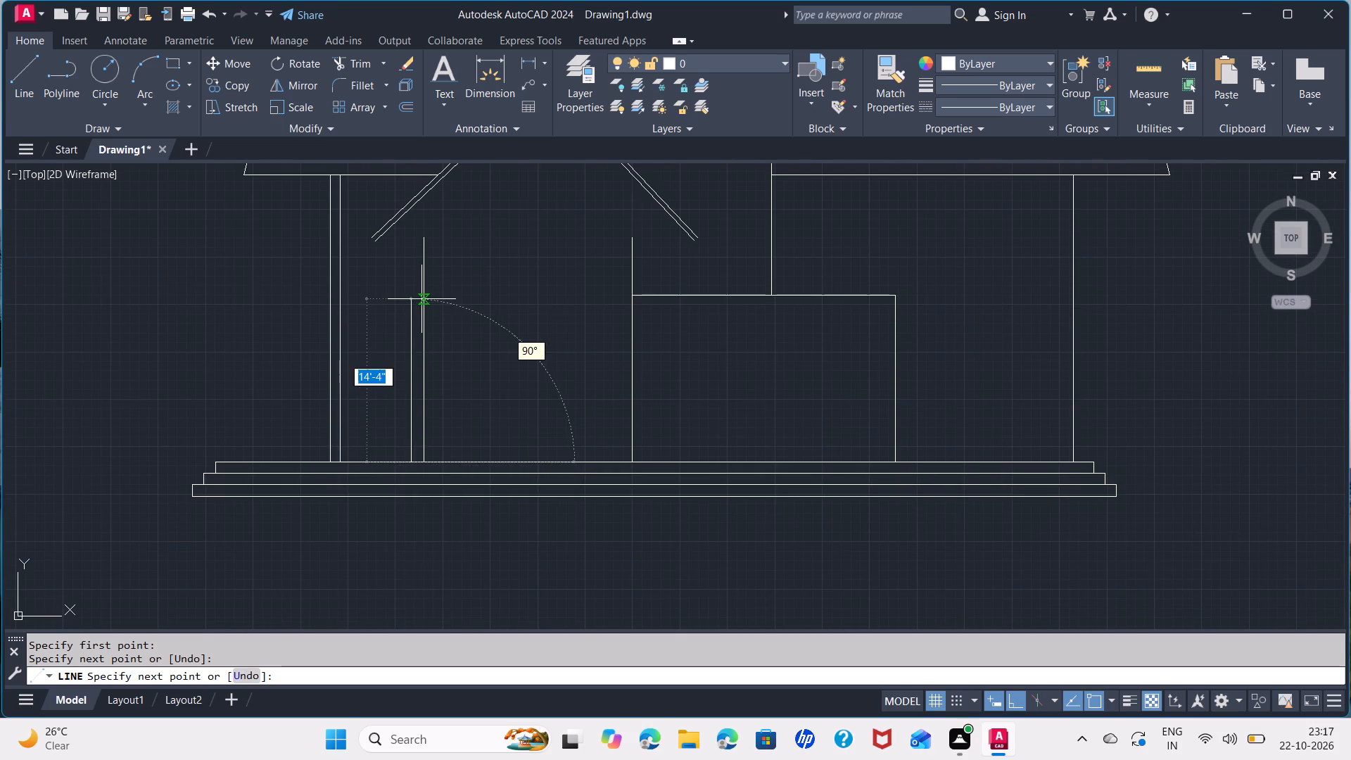
click(421, 299)
key(ctrl+z)
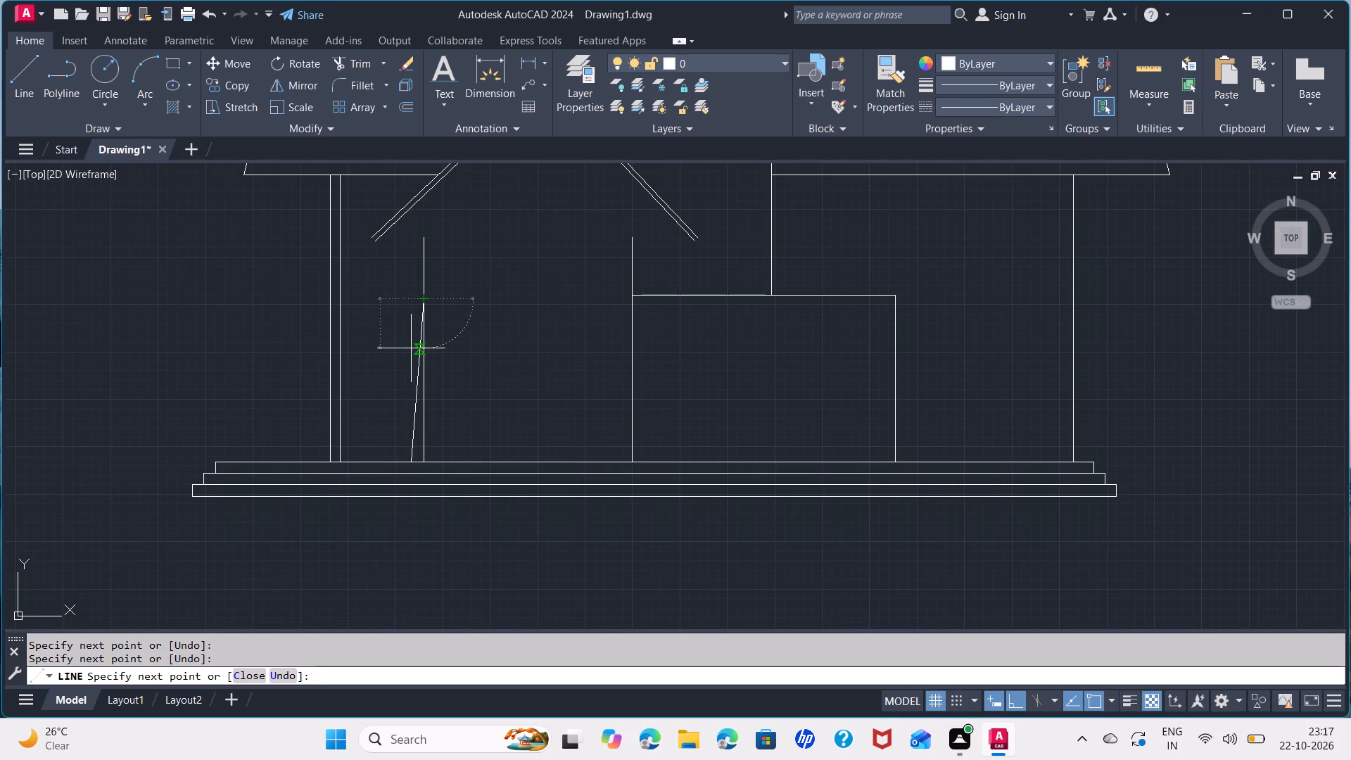
click(411, 322)
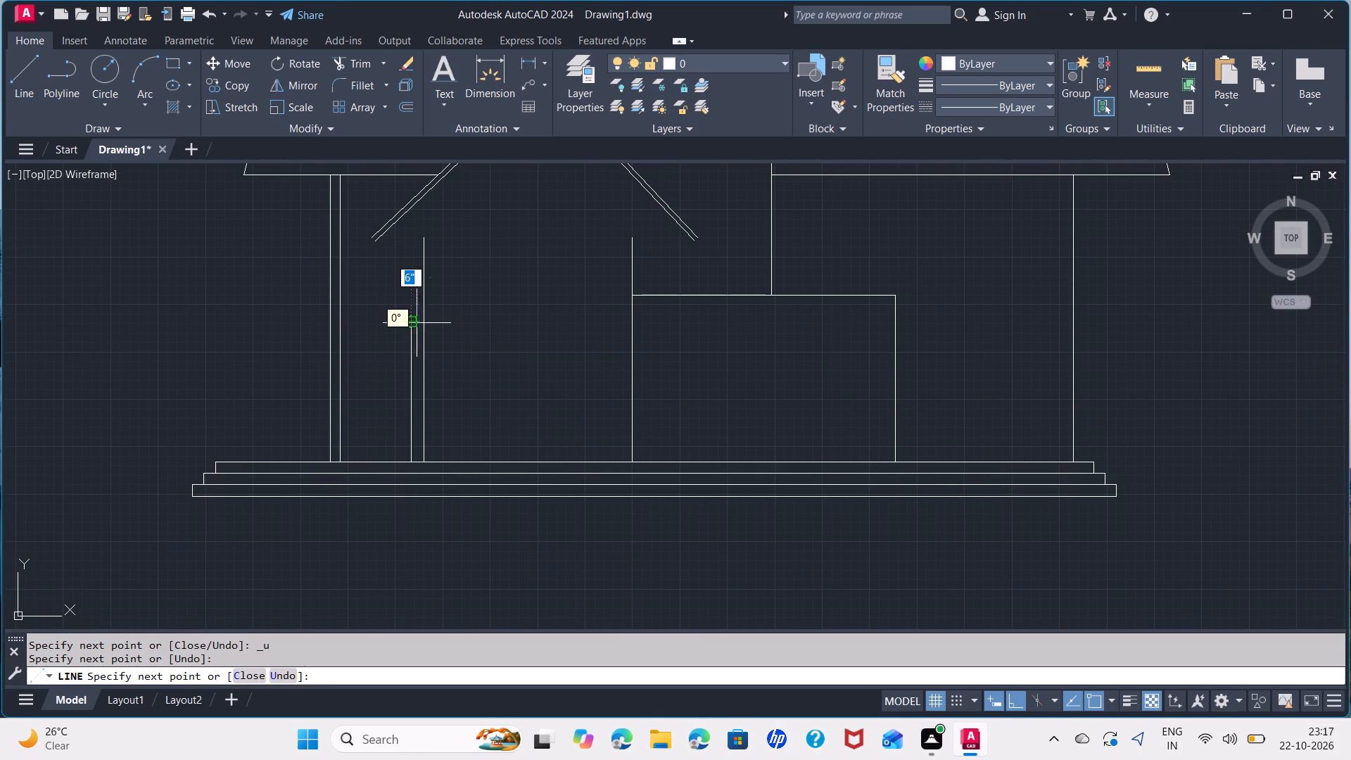
click(423, 324)
key(space)
Draw two parallel horizontal beam lines about 18'-3" long between the porch walls, just below the gable.
scroll(454, 352, down, 1)
middle_drag(483, 352, 454, 408)
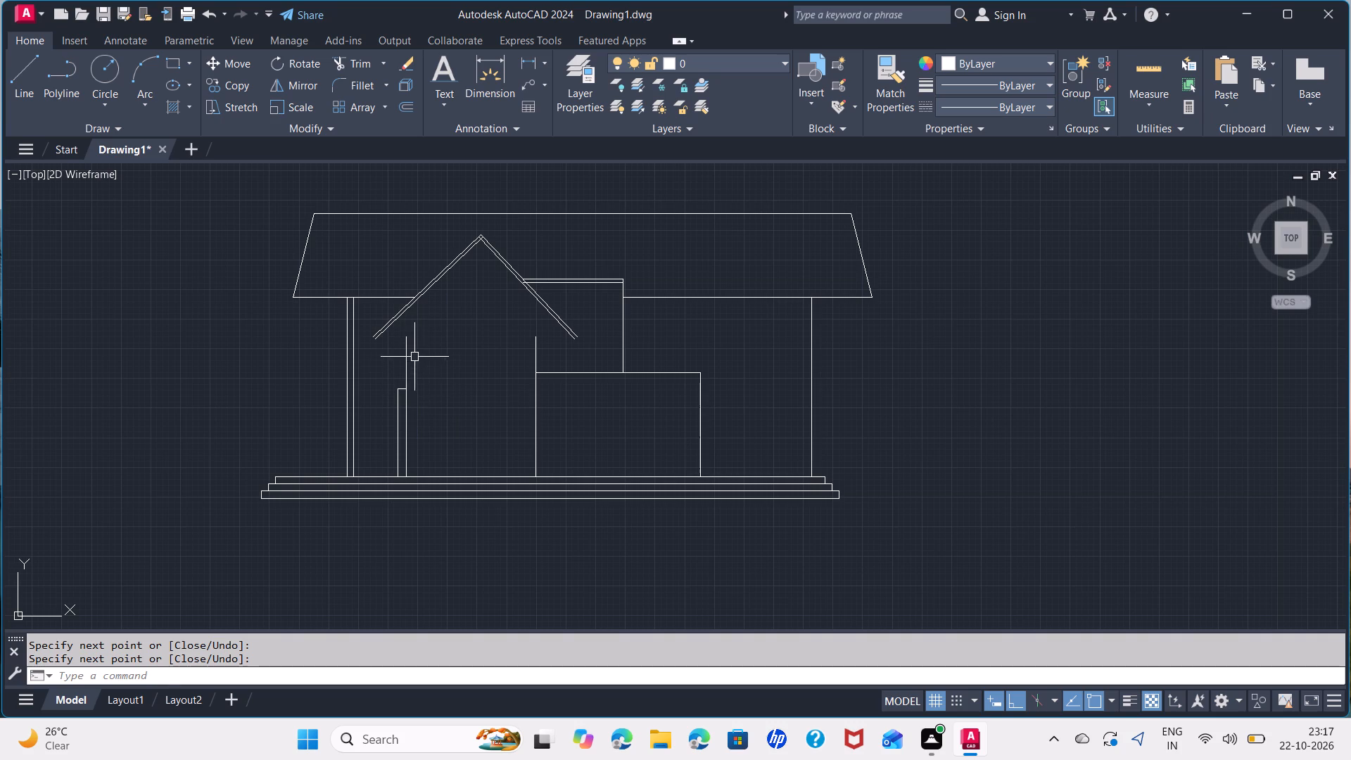
key(space)
click(407, 360)
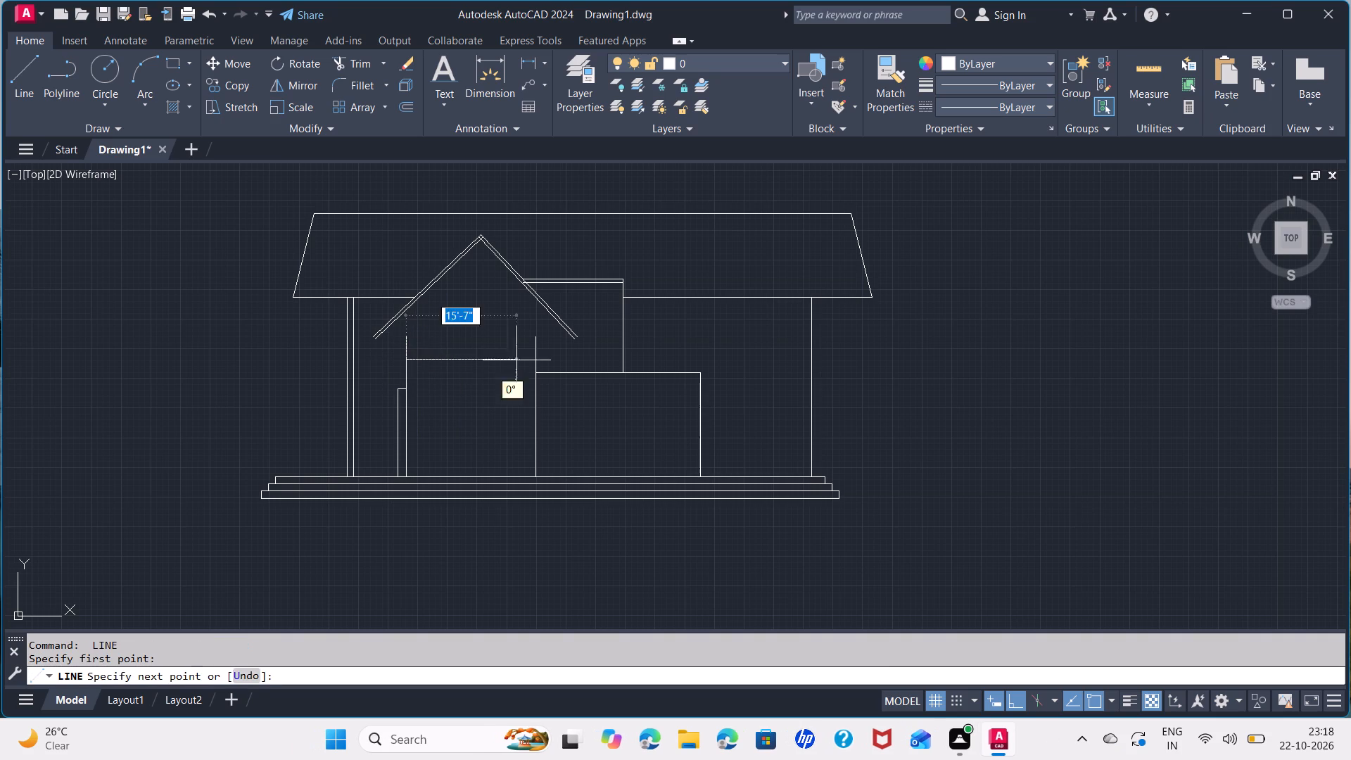
click(536, 357)
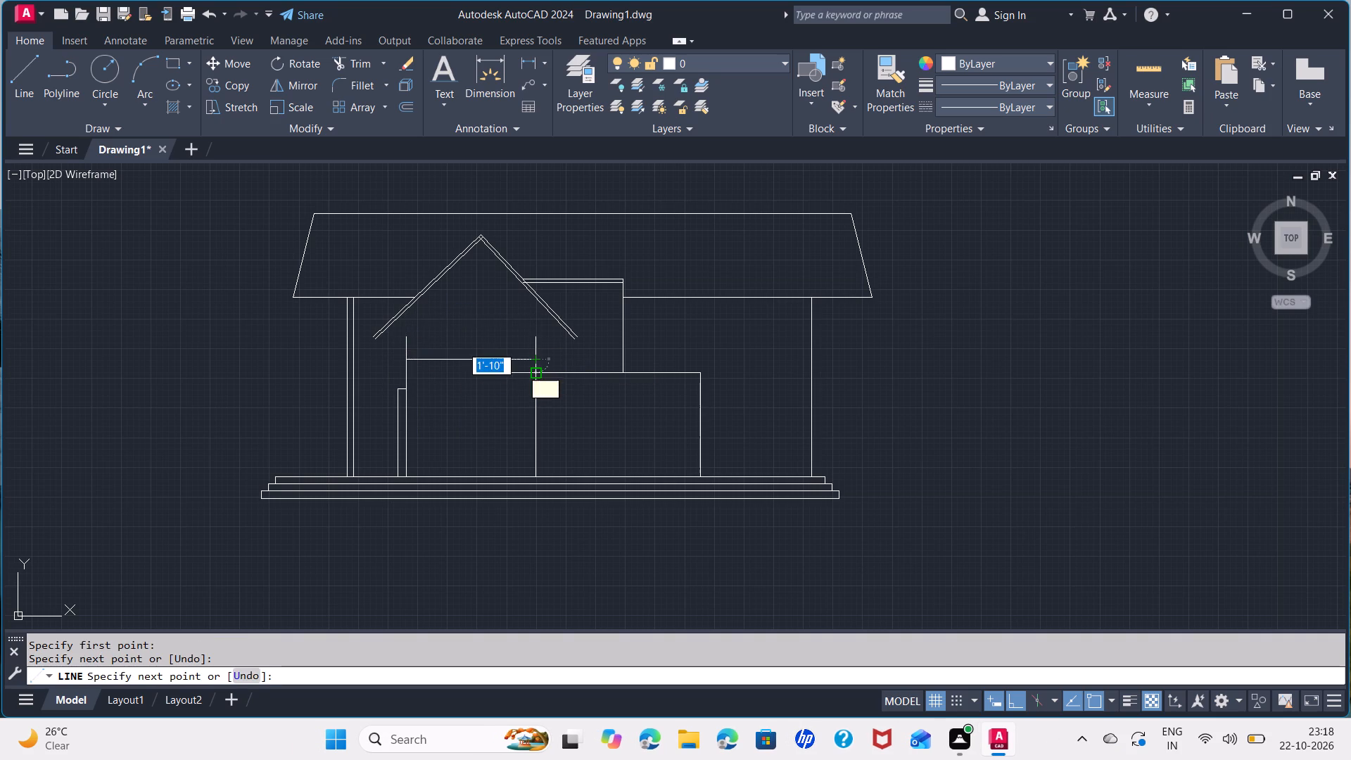
scroll(531, 374, up, 4)
click(529, 330)
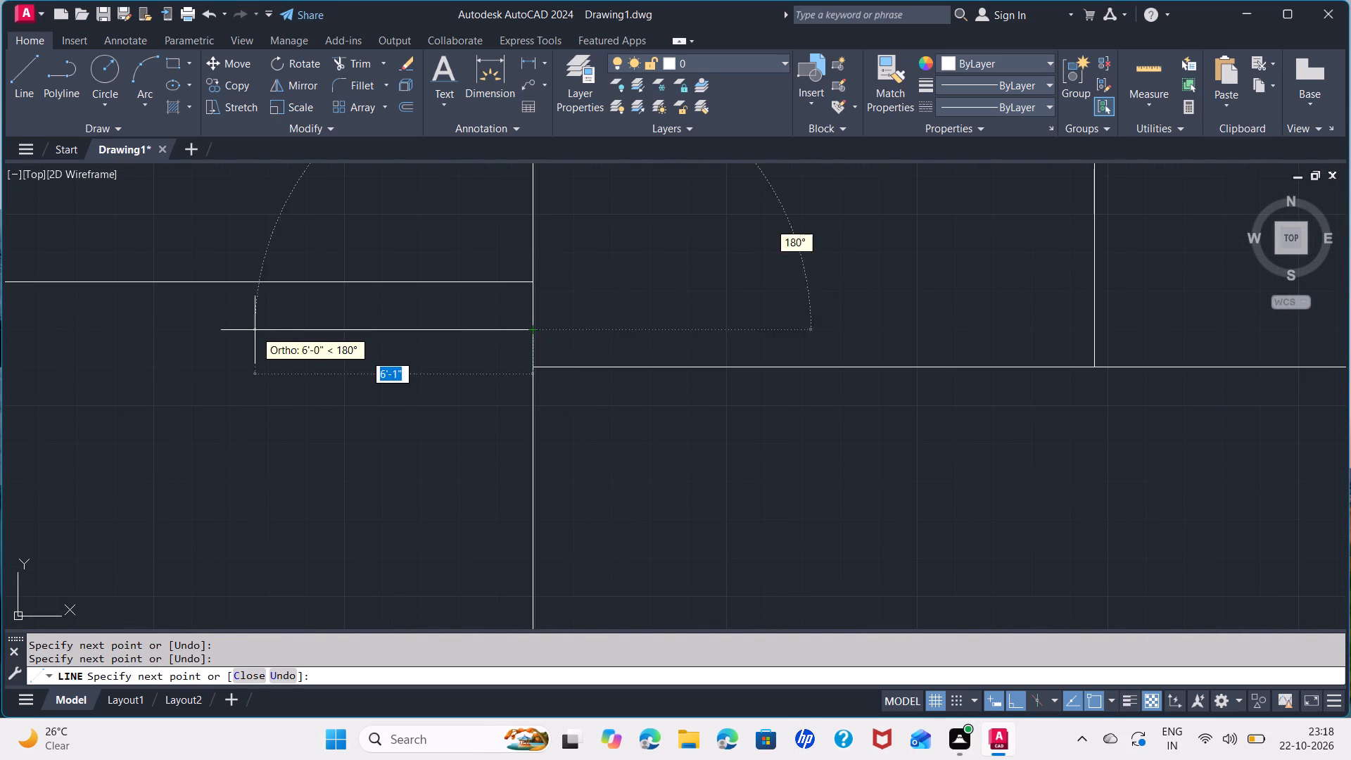
middle_drag(247, 329, 806, 336)
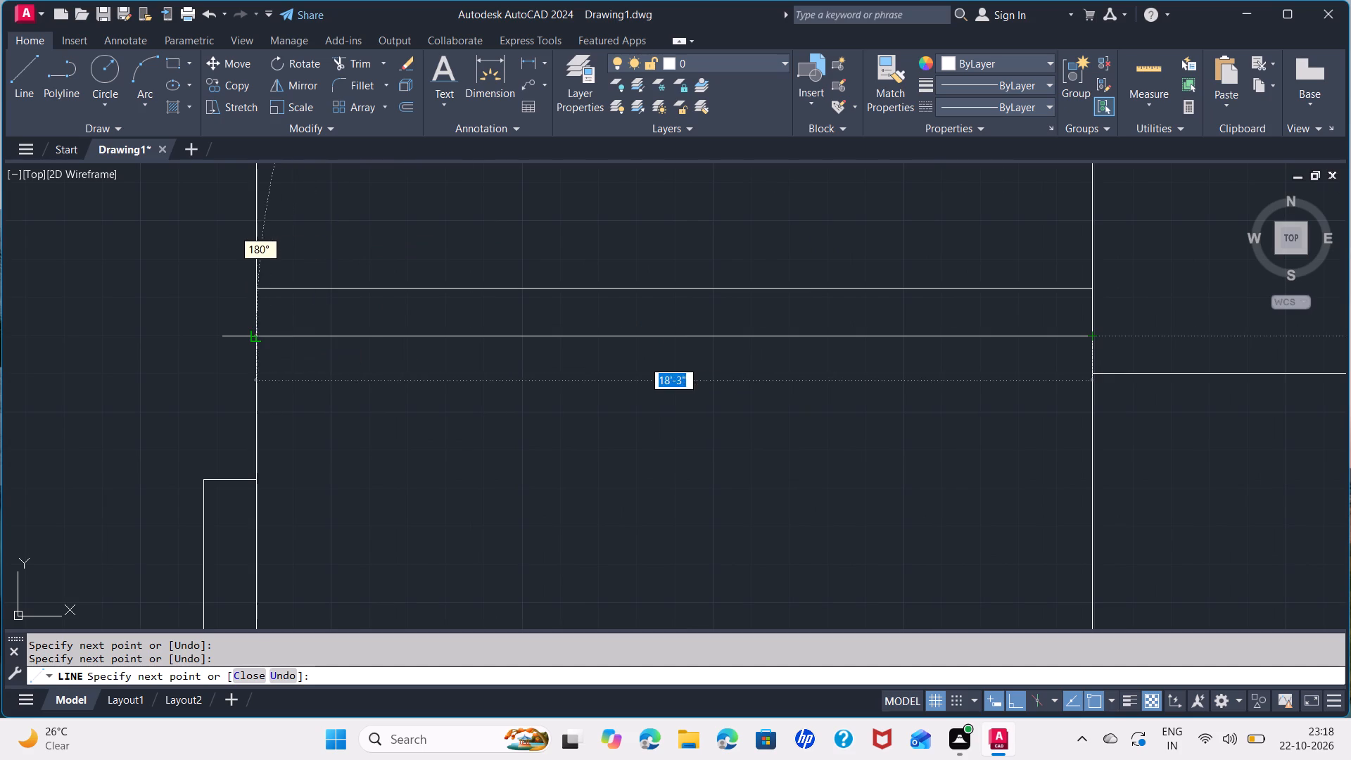
click(255, 333)
key(space)
Close the open lower ends of both sloped gable roof strips with short lines between their parallel edges.
scroll(511, 405, down, 2)
middle_drag(574, 431, 484, 394)
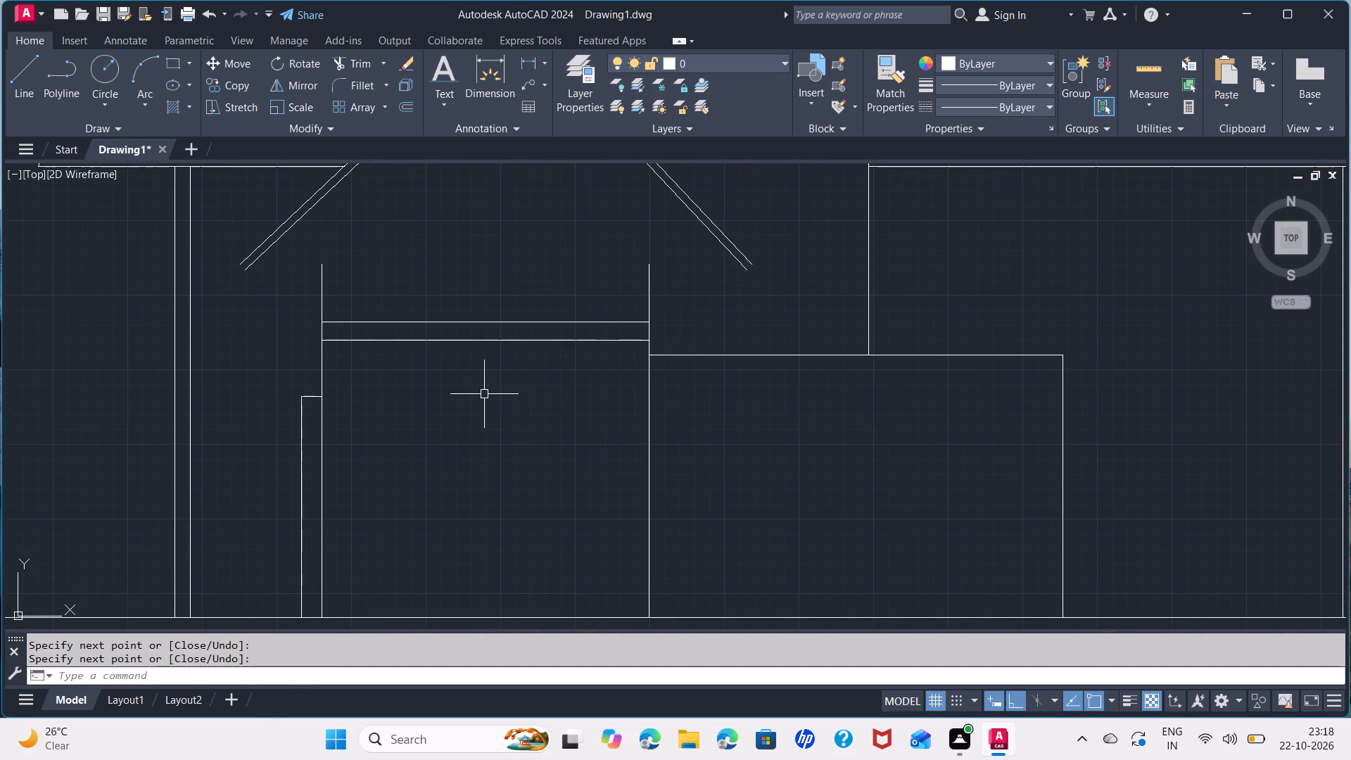
scroll(408, 372, down, 2)
scroll(360, 350, up, 4)
key(space)
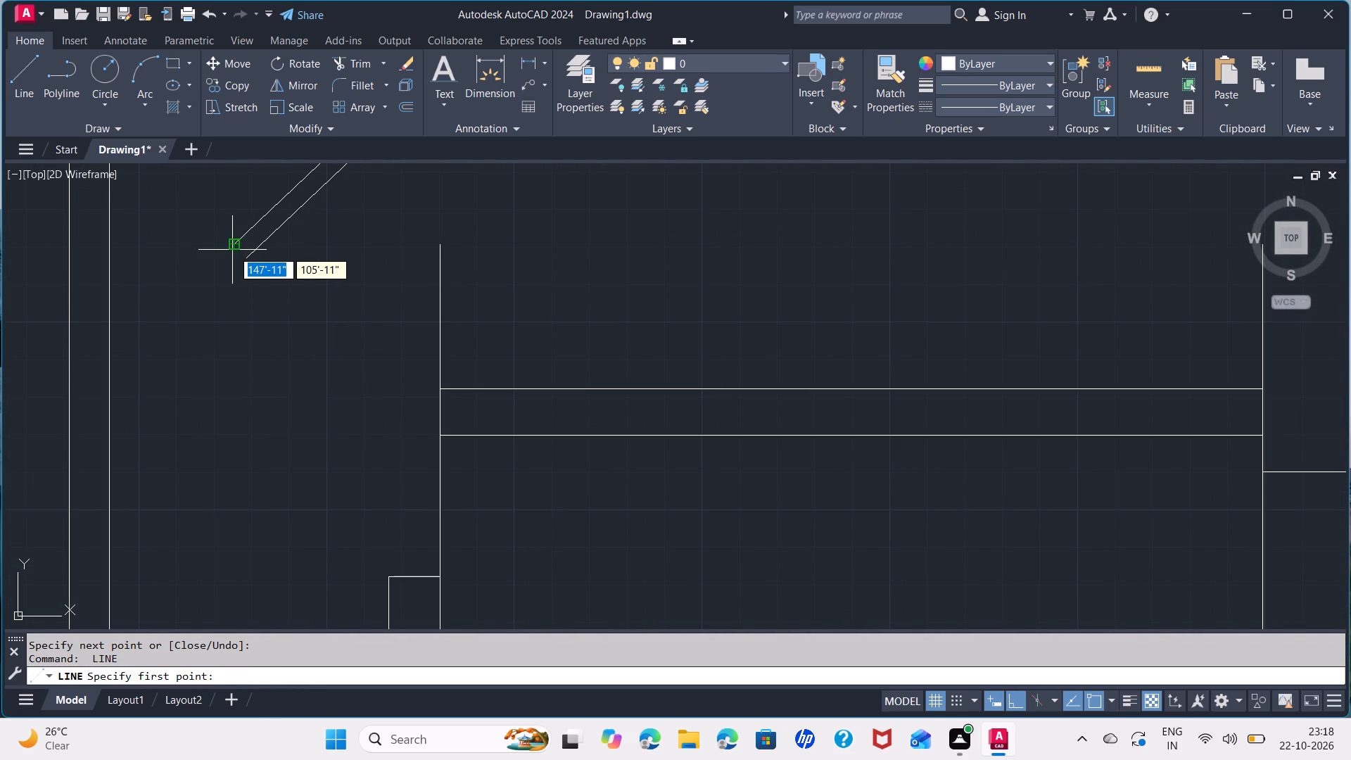
click(233, 249)
click(244, 262)
scroll(284, 344, down, 1)
key(space)
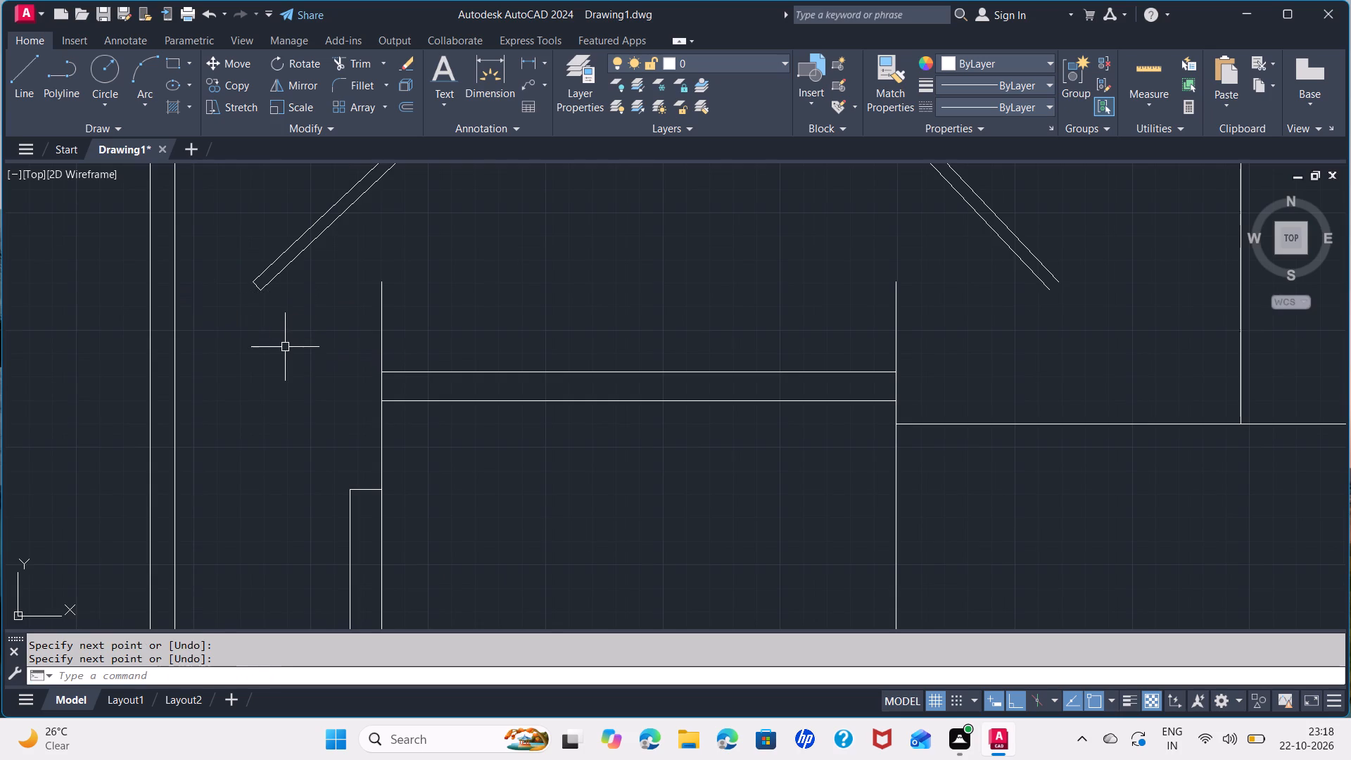
middle_drag(285, 347, 0, 418)
key(space)
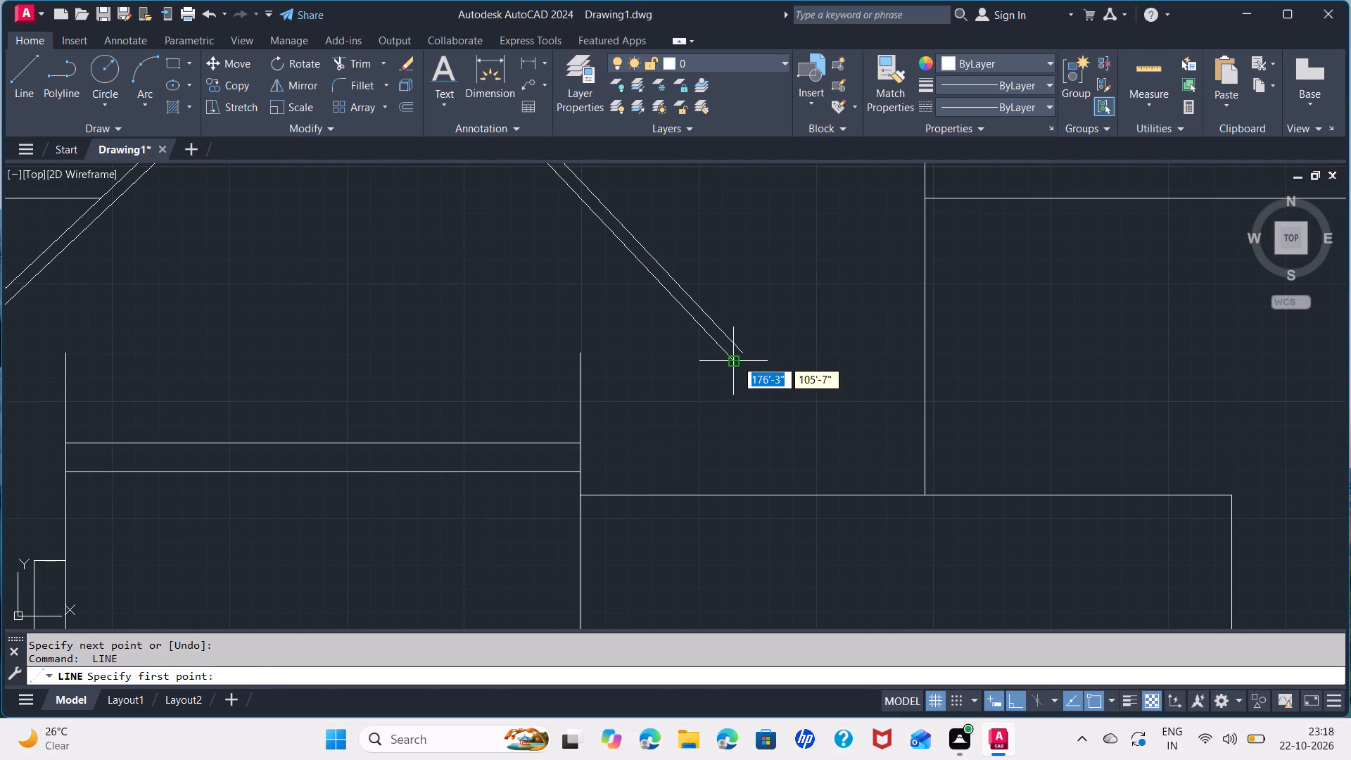
click(736, 360)
click(743, 353)
key(space)
Draw a window rectangle about 3'-3" by 10'-10" under the lower beam line, near the porch's left wall.
scroll(759, 392, down, 3)
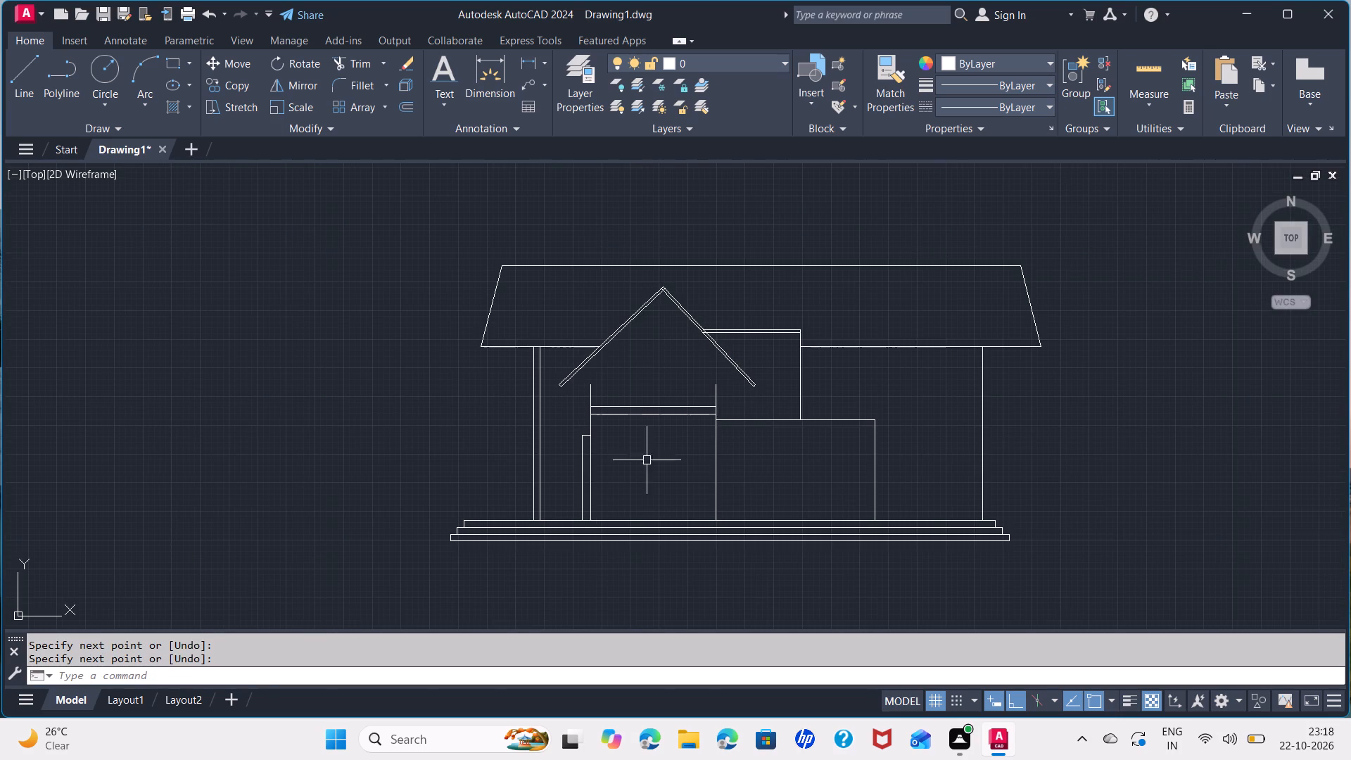
middle_drag(644, 473, 653, 436)
text(REC)
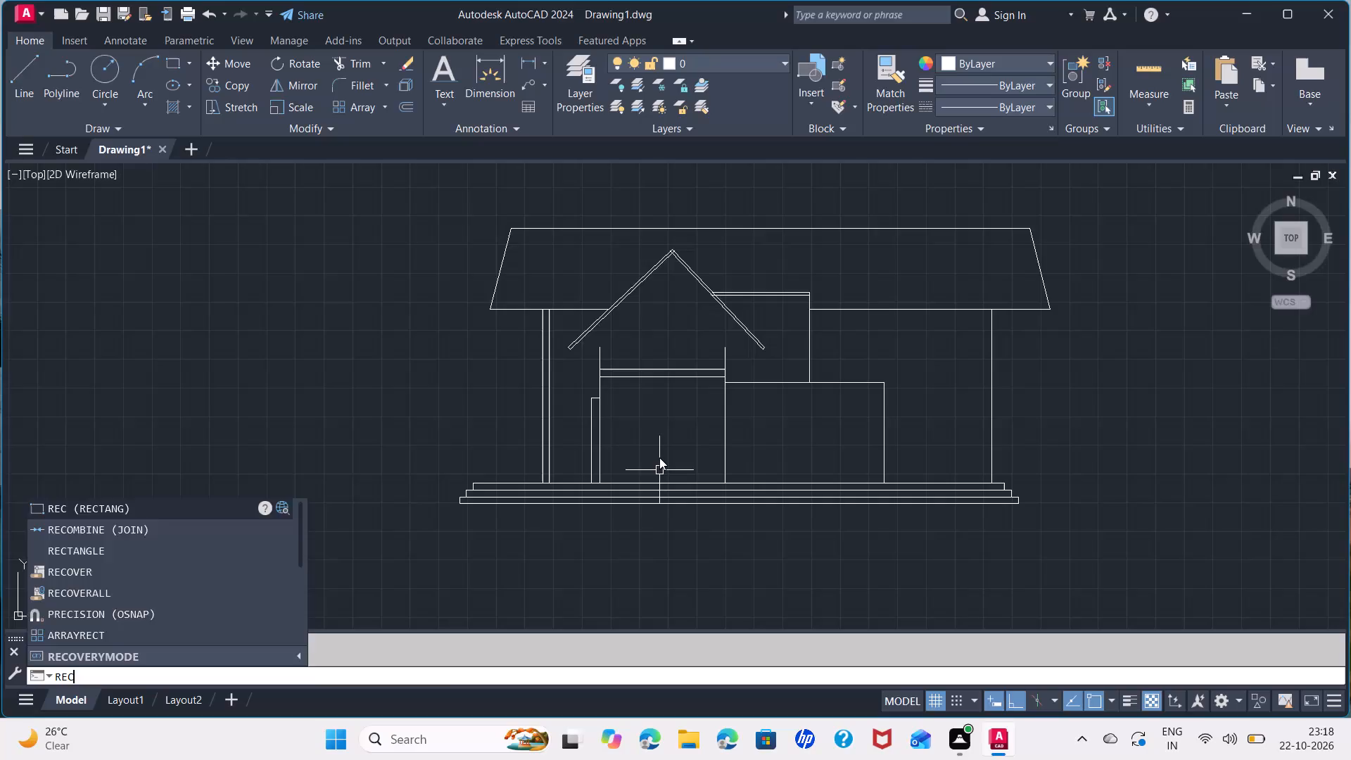
key(space)
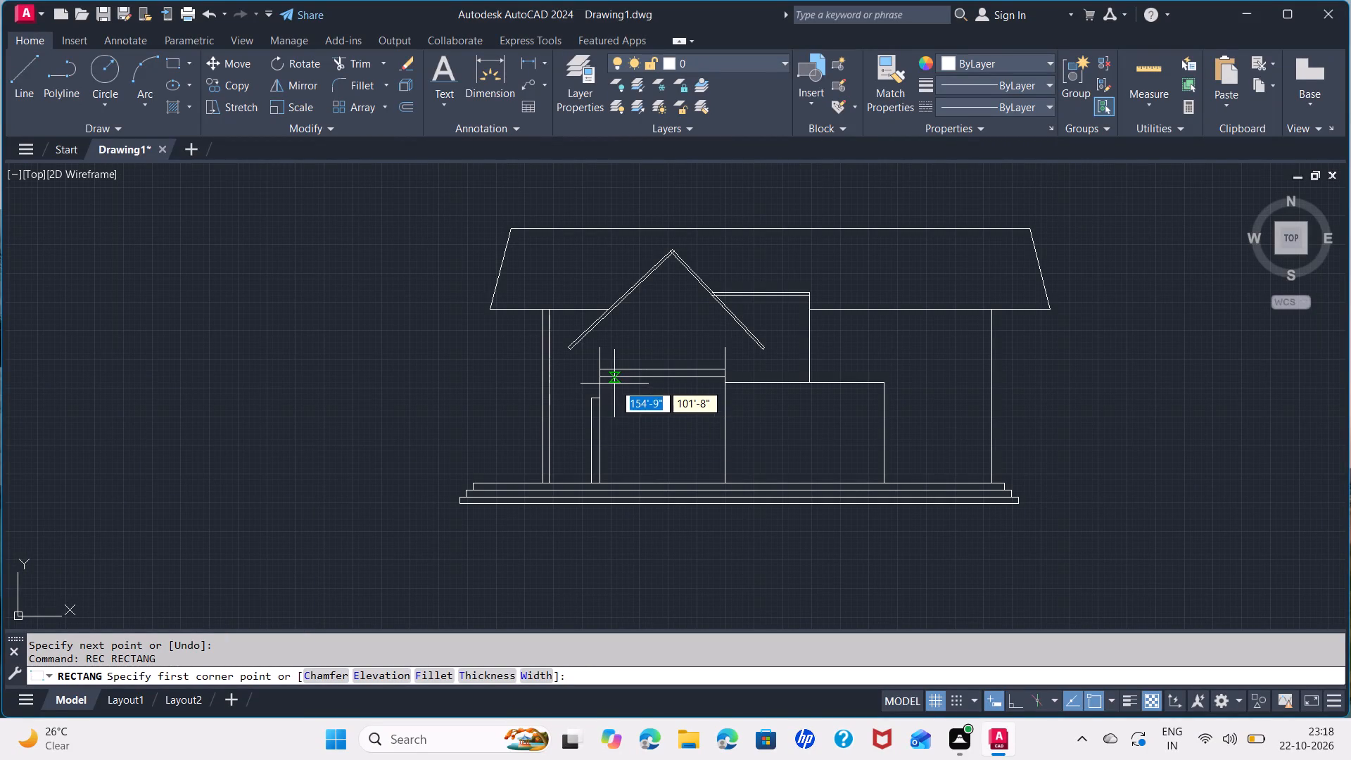
click(612, 377)
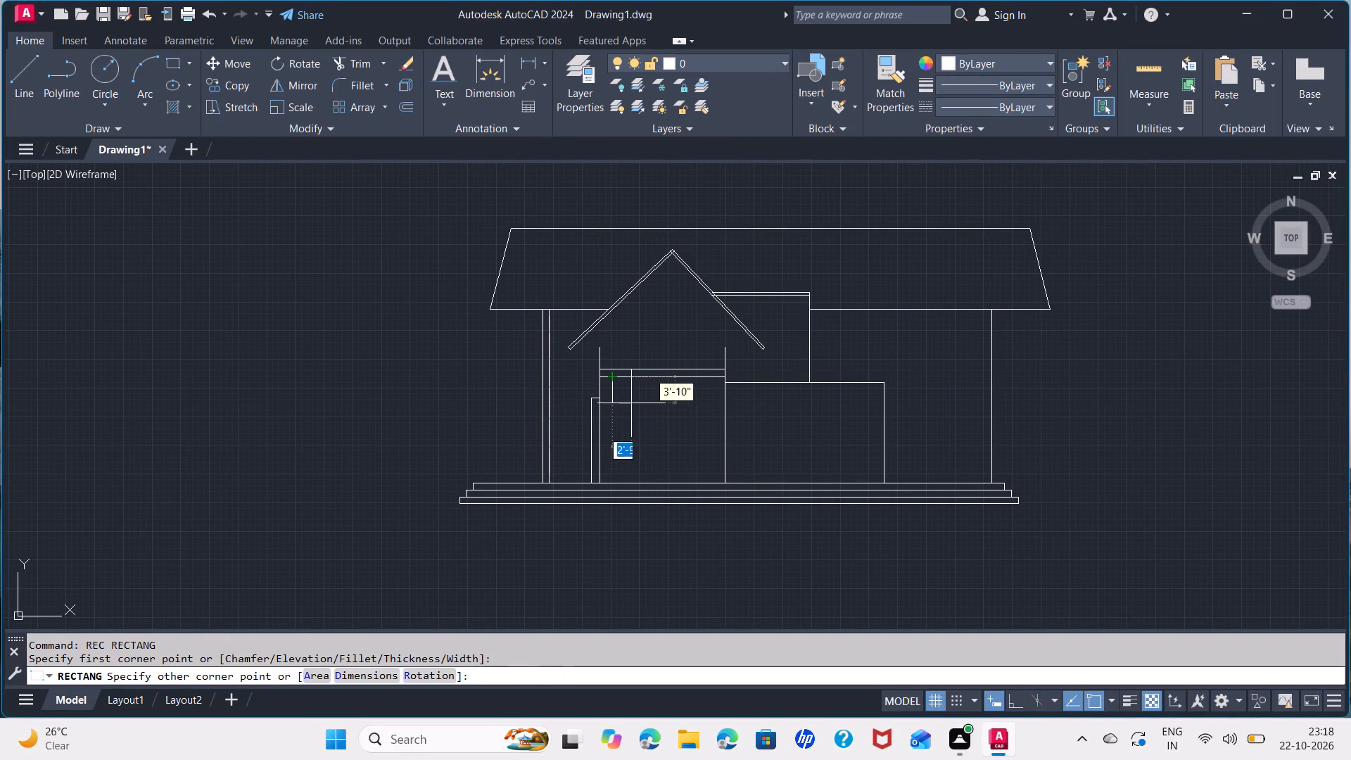
click(635, 452)
Draw a door rectangle from the lower beam line down to the base, against the porch's right wall.
key(space)
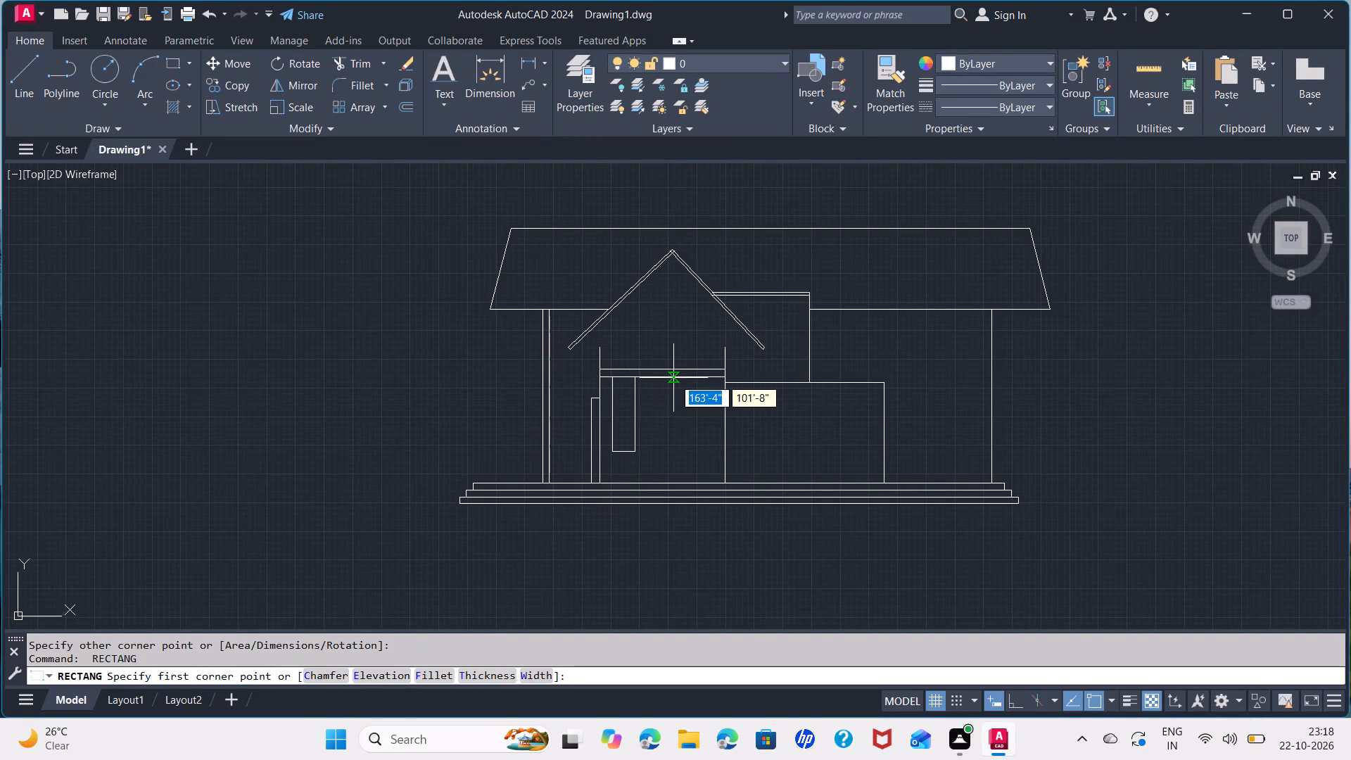
click(681, 378)
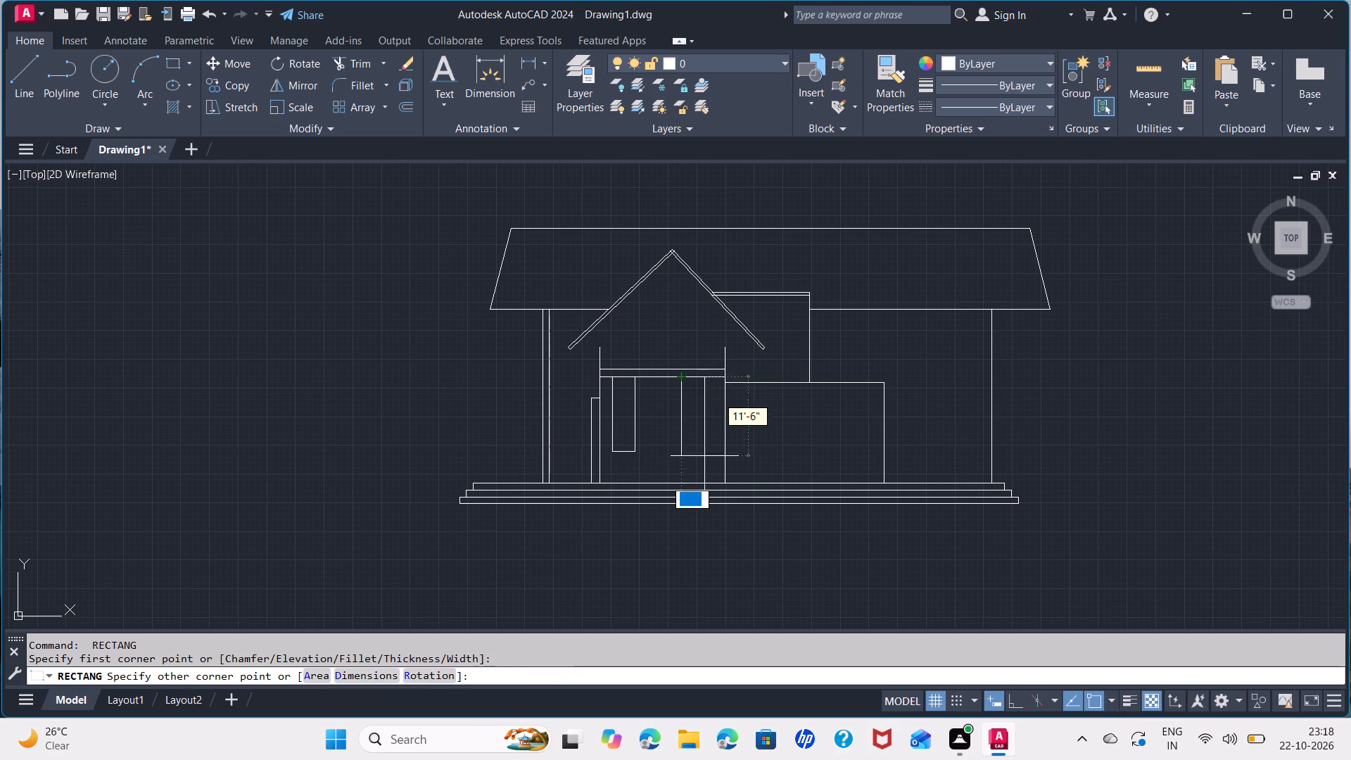
click(720, 482)
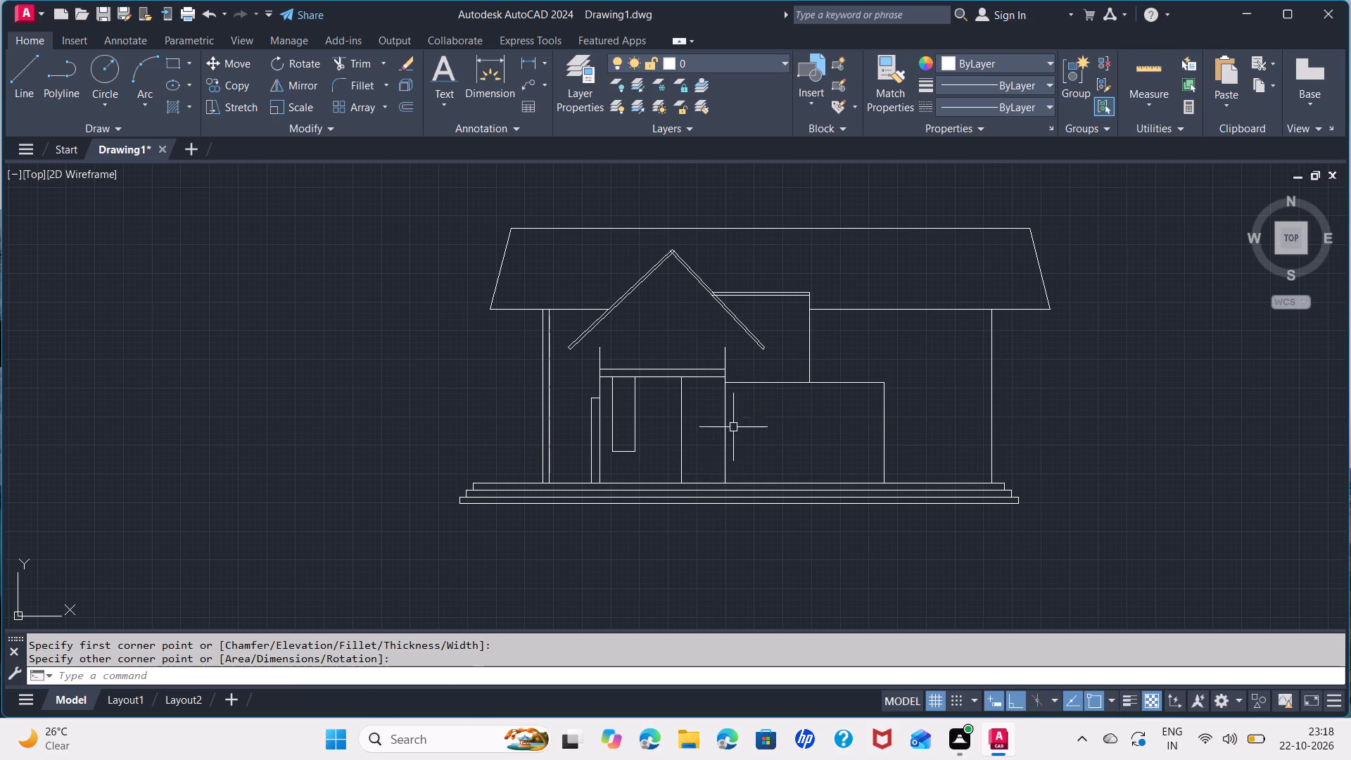
Draw a slim vertical rectangle about 9" wide on the upper wall block to the right of the gable.
scroll(755, 426, down, 1)
middle_drag(780, 431, 689, 442)
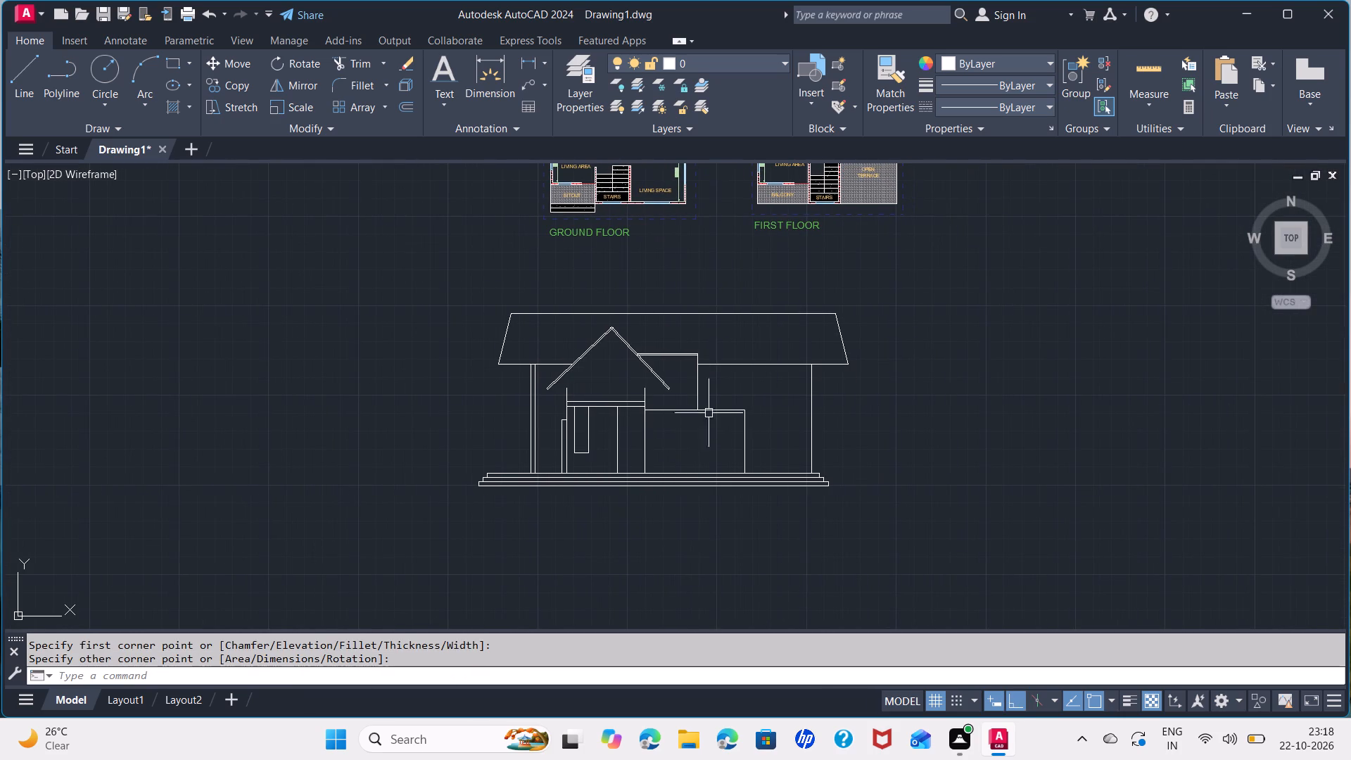
scroll(695, 384, up, 2)
key(space)
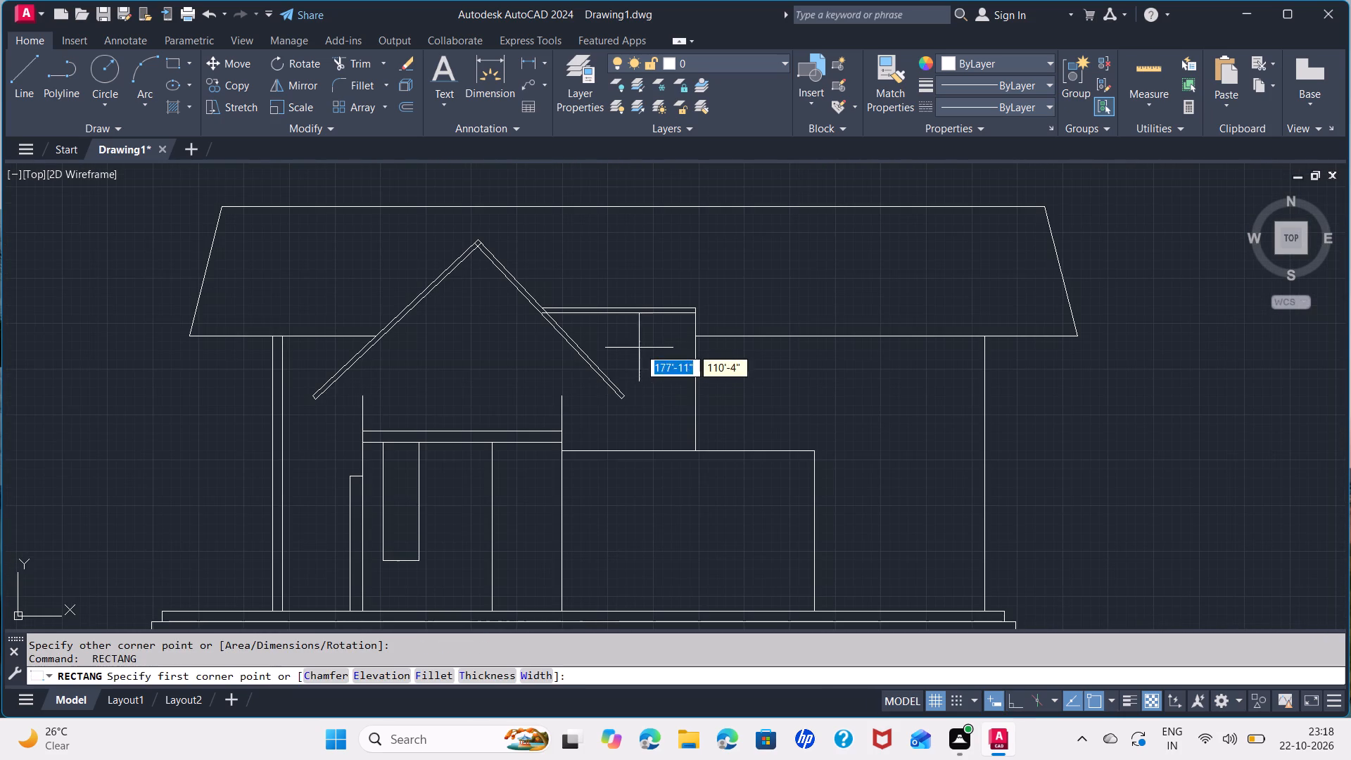
click(626, 338)
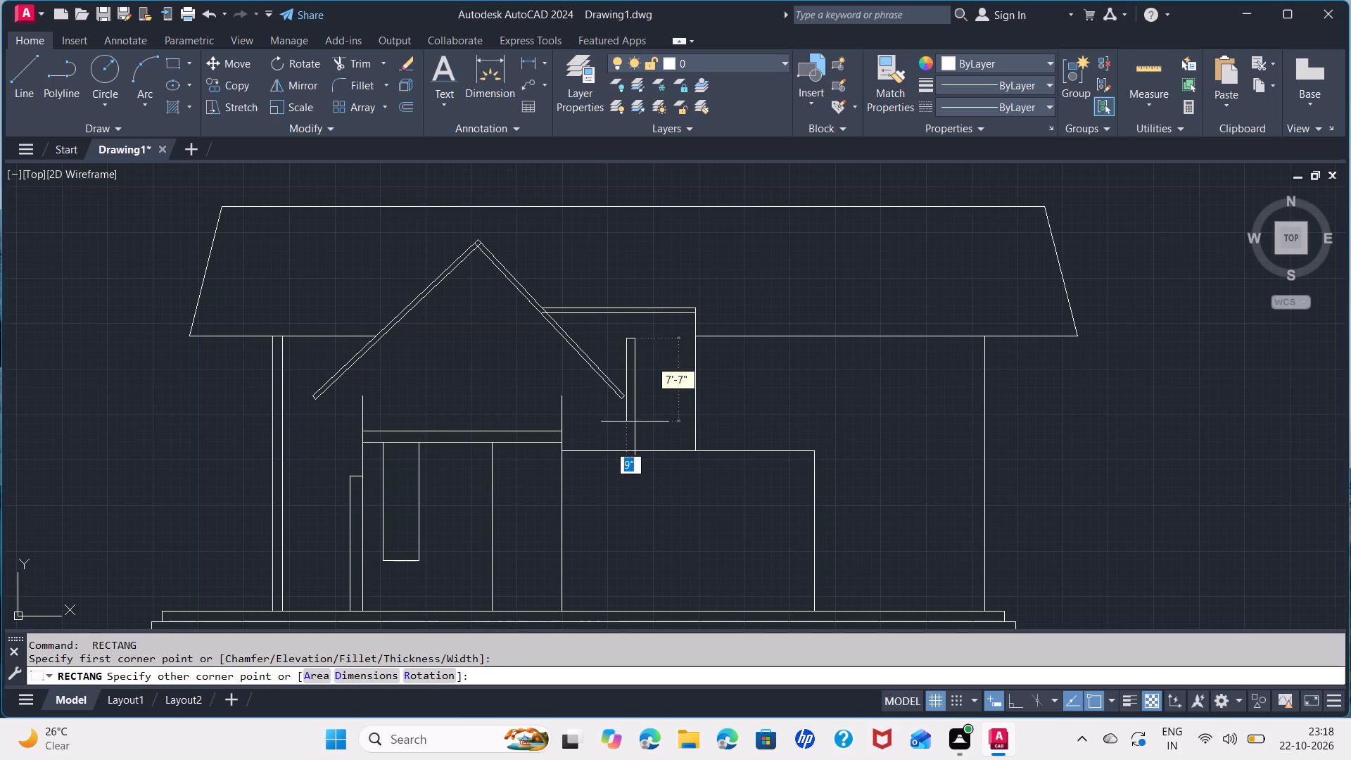
click(633, 429)
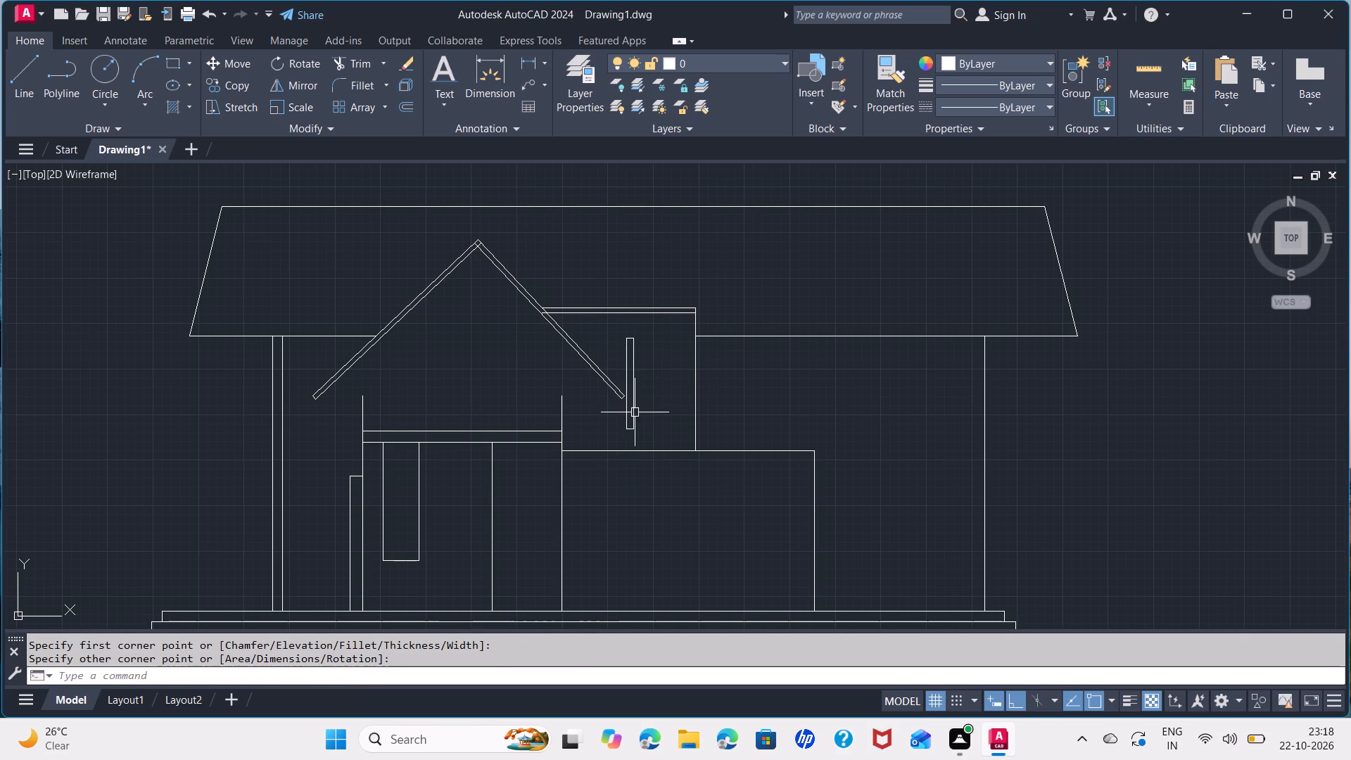
Copy the slim vertical rectangle on the upper wall block twice to its right, making a row of three evenly spaced slits.
click(635, 412)
key(c)
key(o)
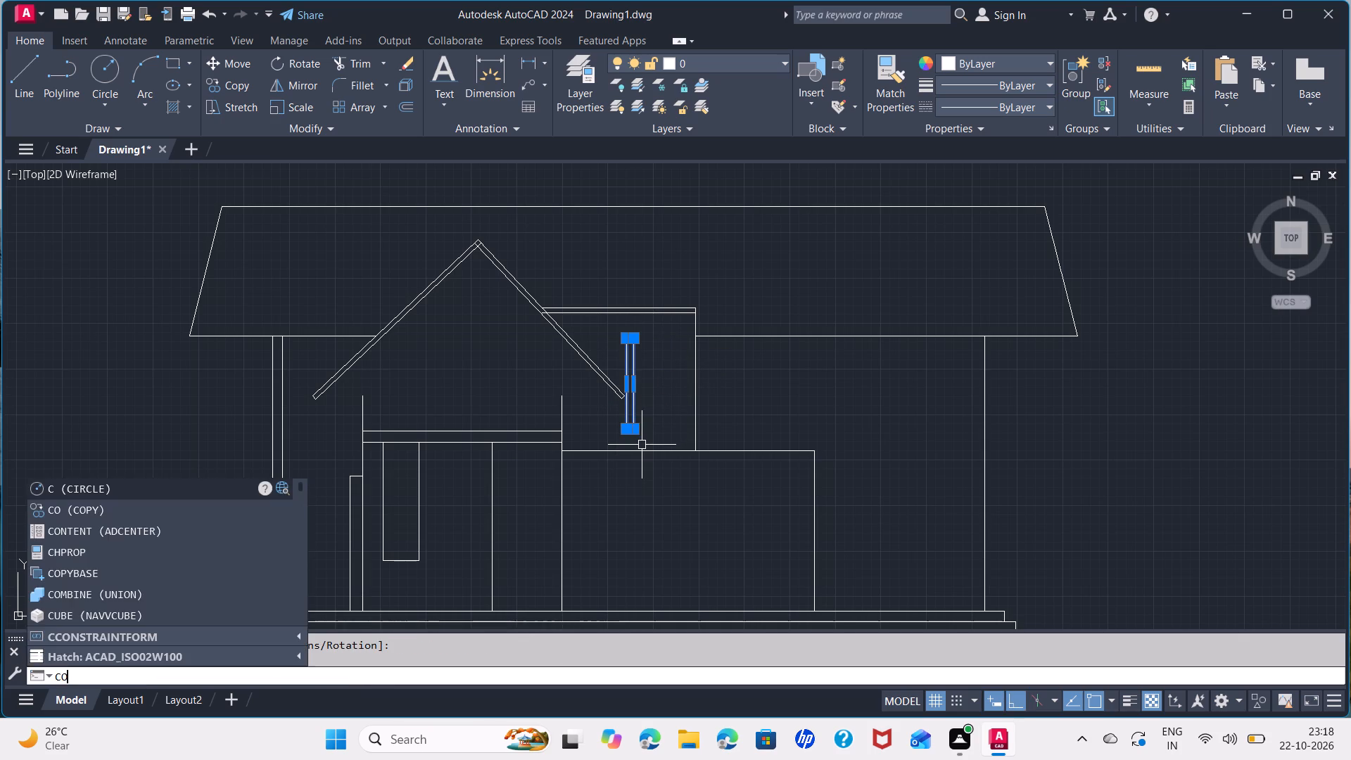
key(Return)
click(637, 434)
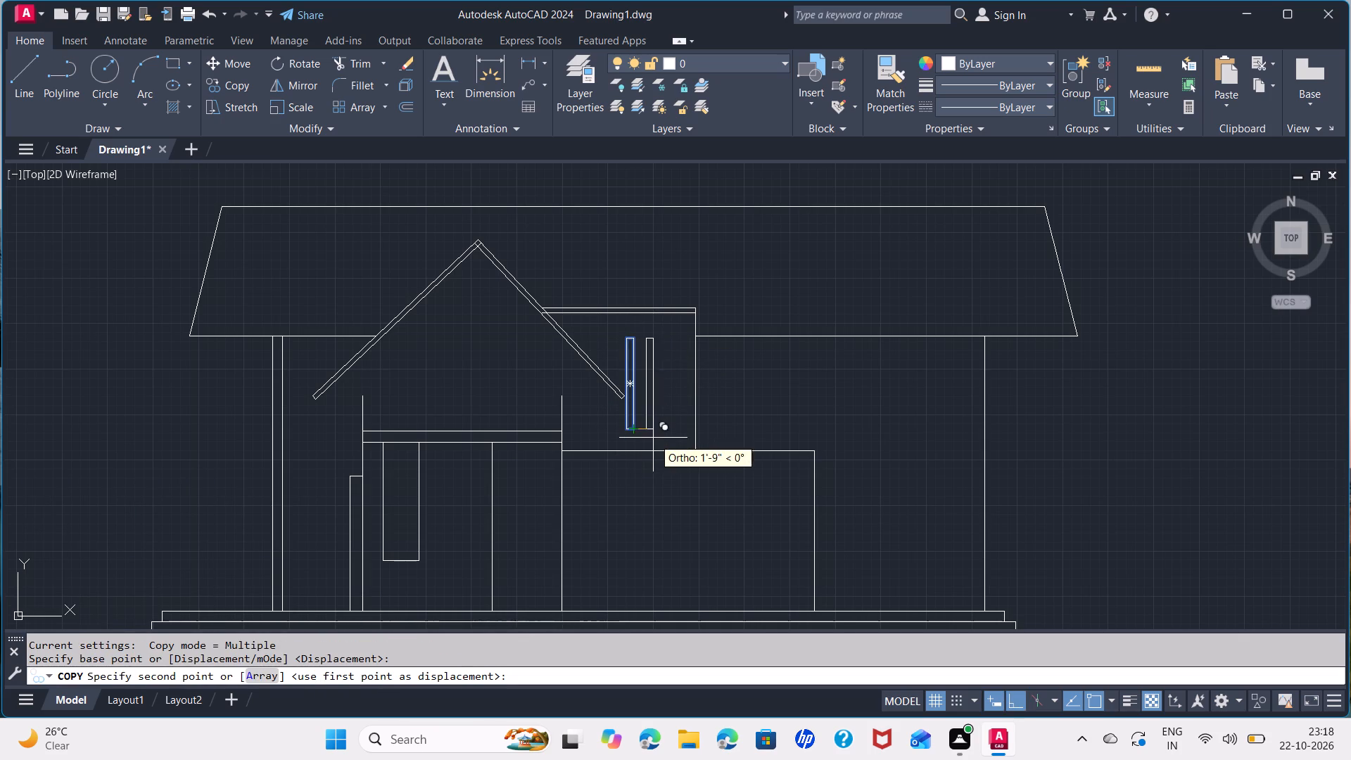
click(651, 434)
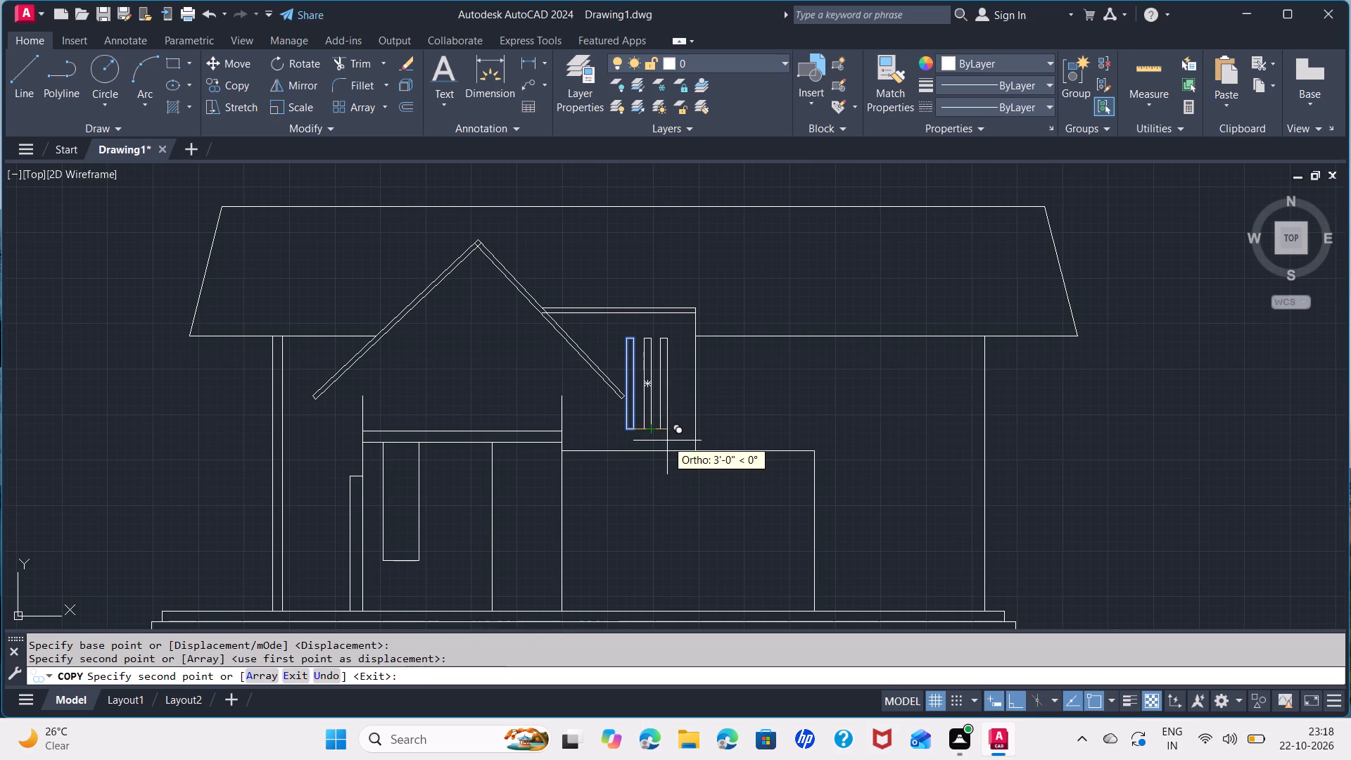
click(669, 441)
key(space)
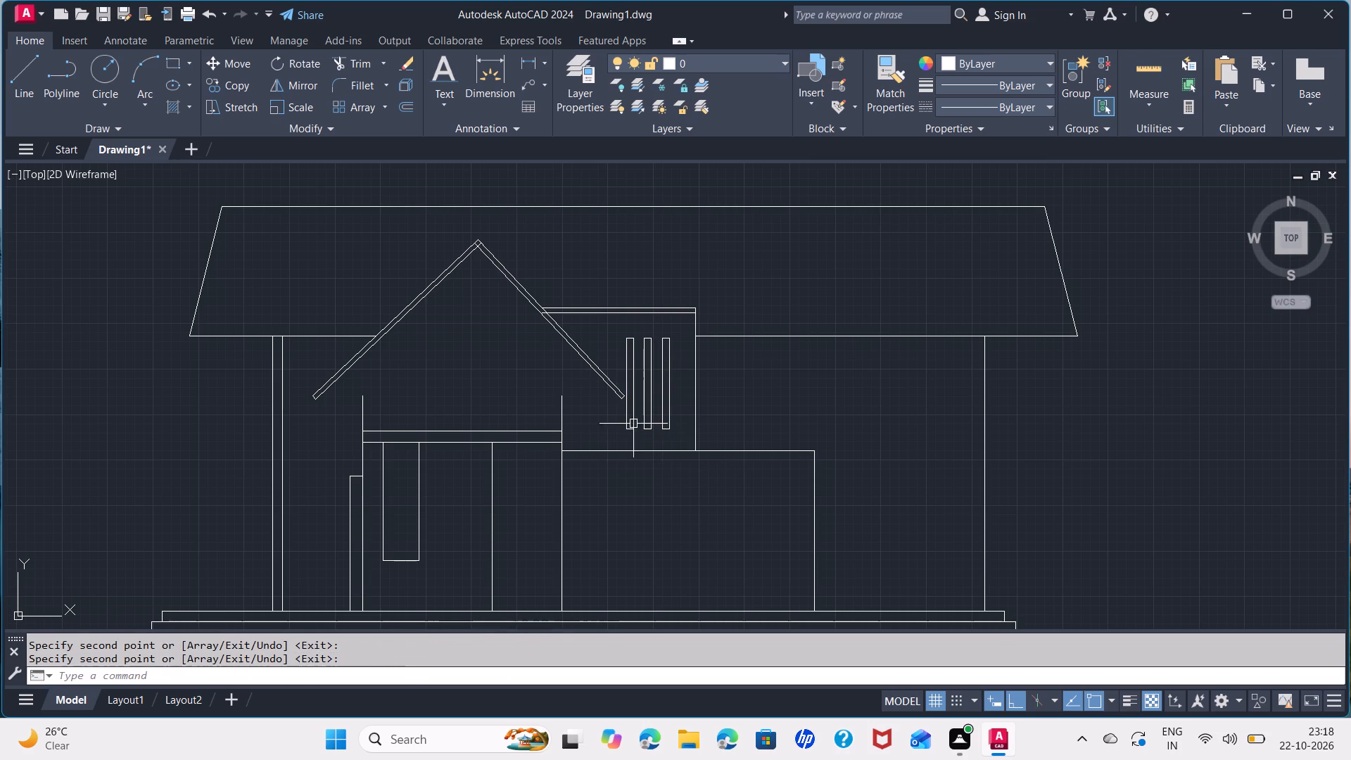
Copy all three slits straight down onto the lower wall block.
click(648, 428)
click(635, 427)
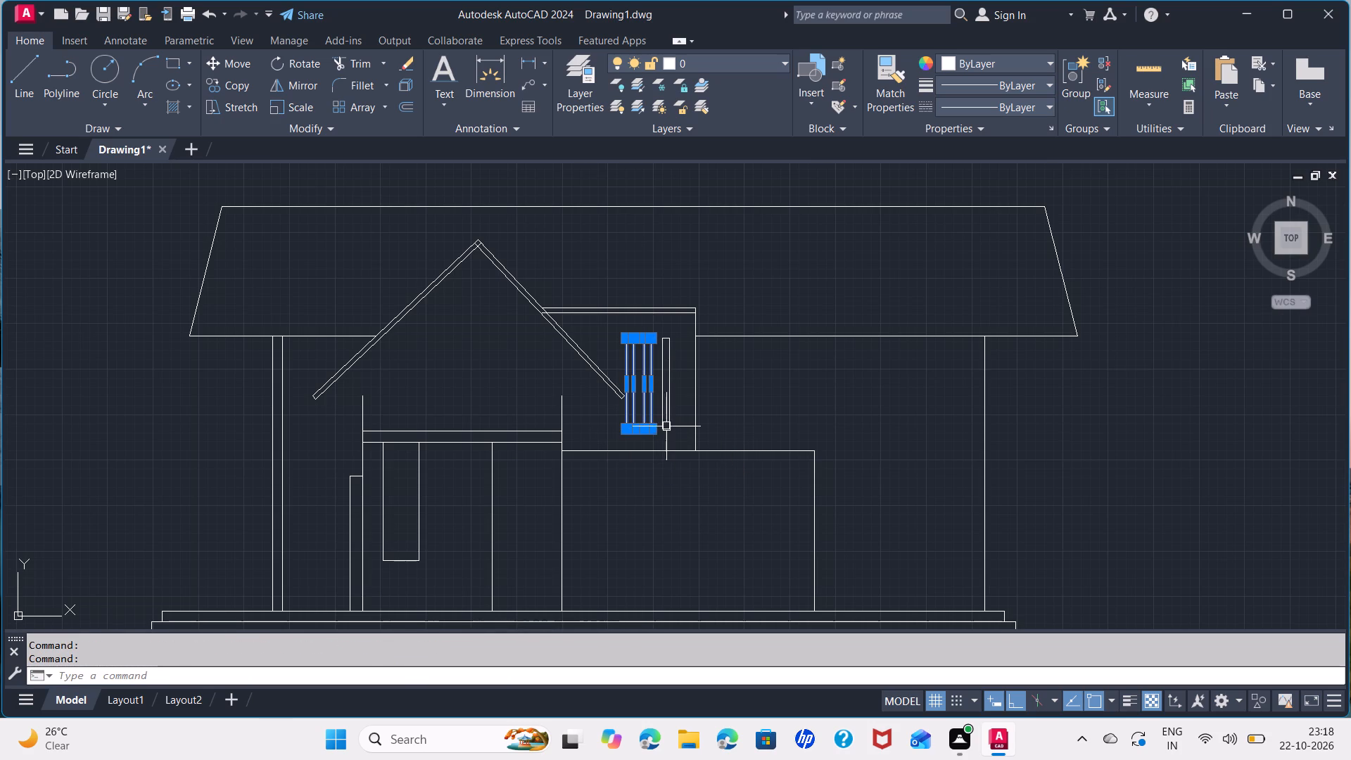
click(668, 426)
text(CO)
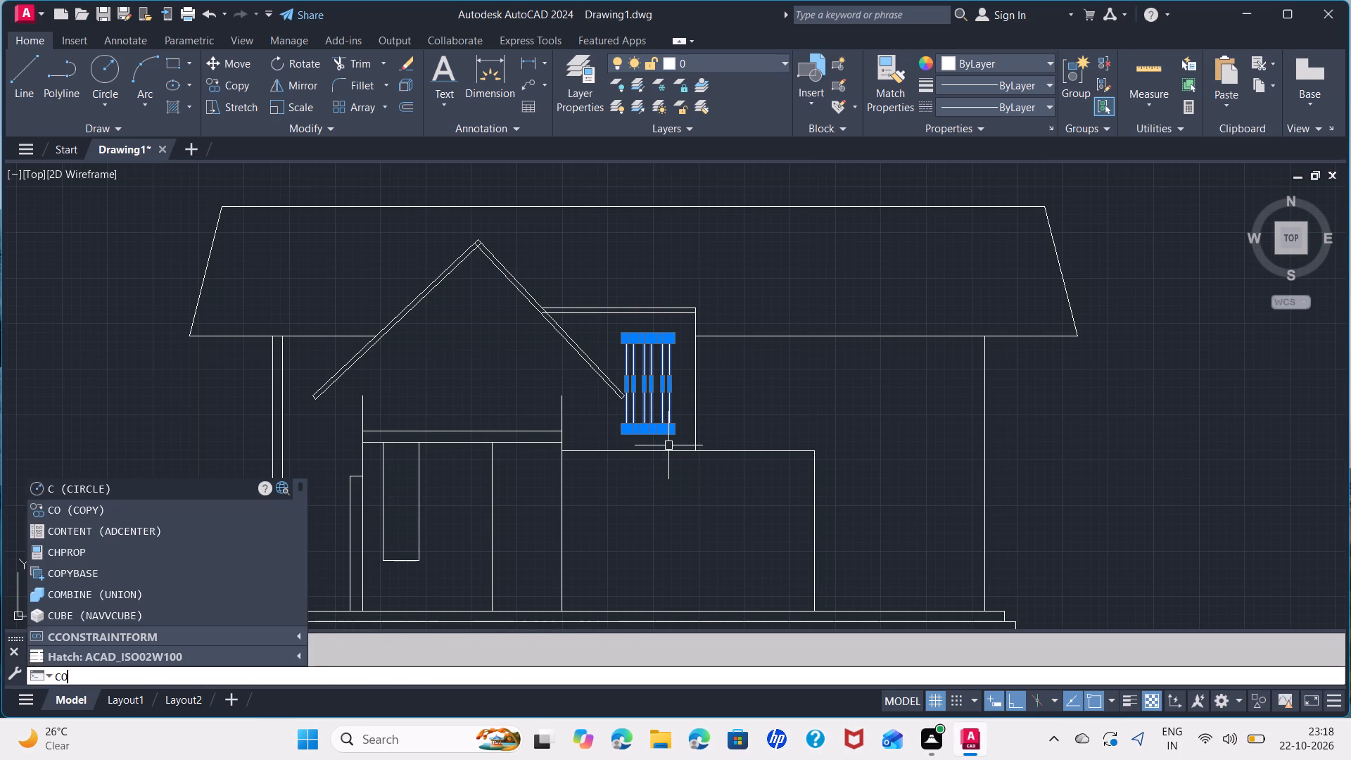
key(Return)
click(675, 431)
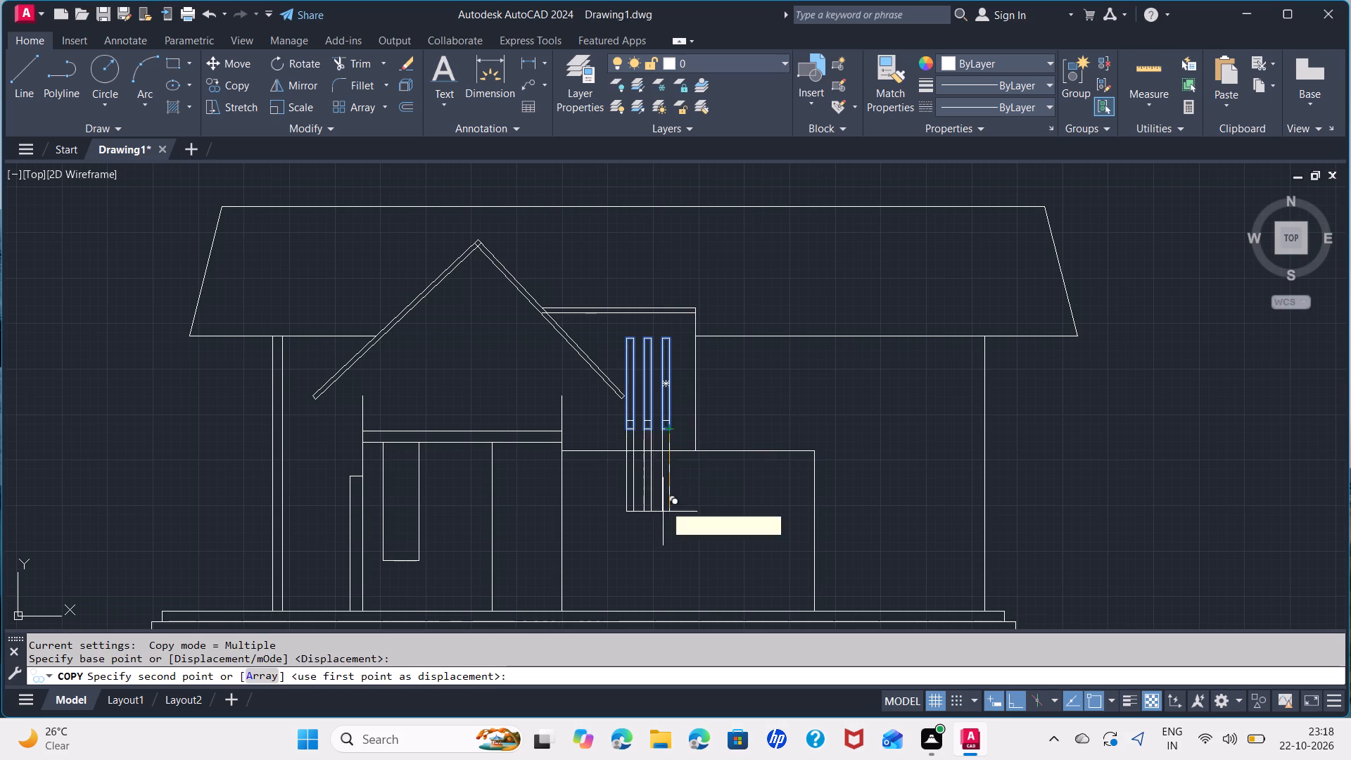
click(663, 581)
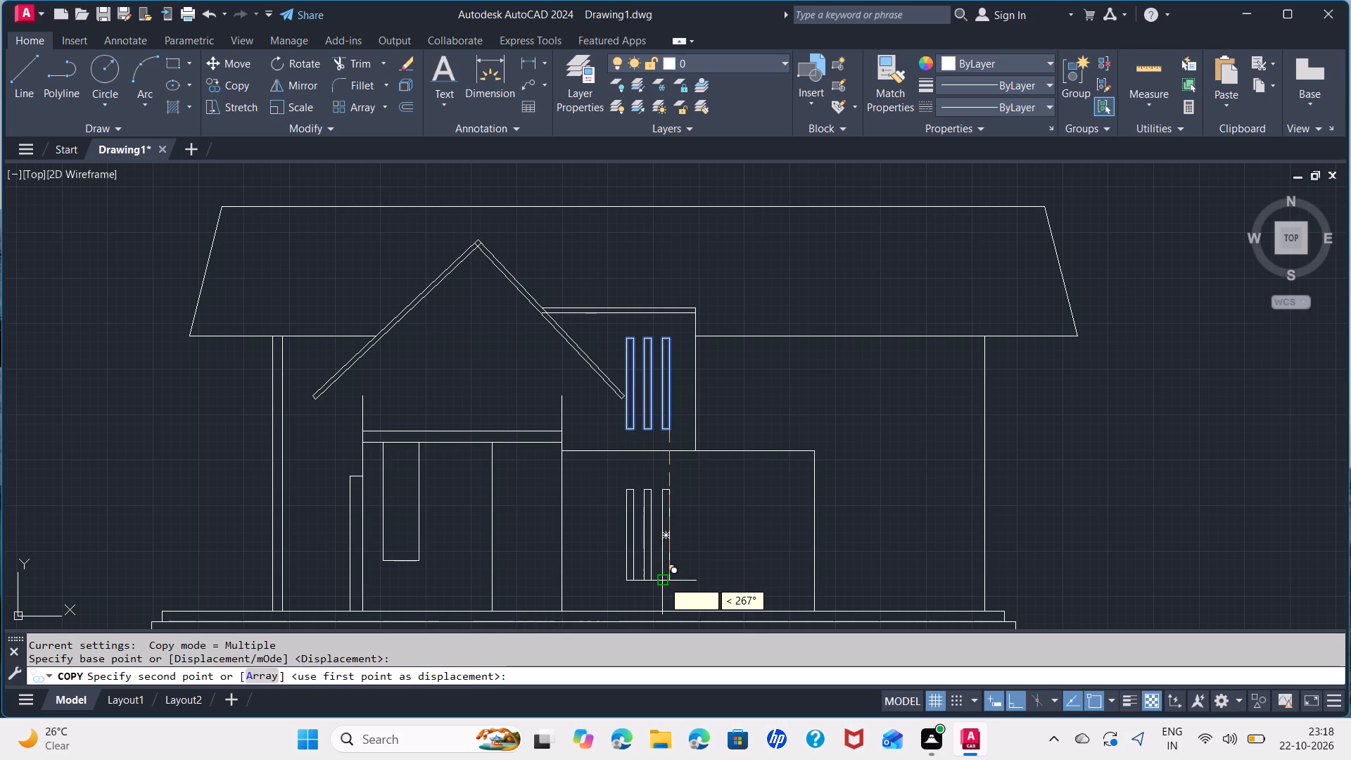
key(space)
Draw a slim post rectangle about 9" wide and 5' tall, standing on the right end of the lower wall block's top line.
scroll(692, 550, down, 2)
middle_drag(711, 537, 660, 517)
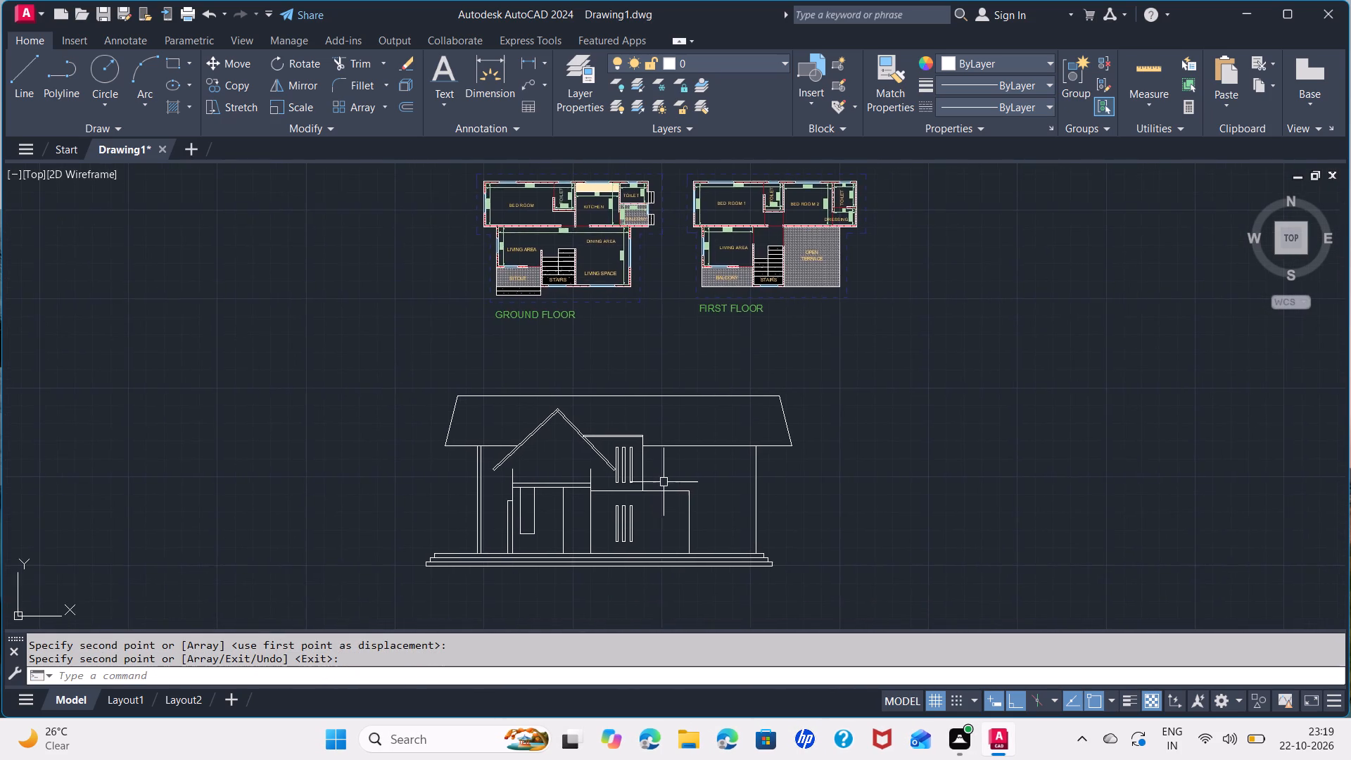
scroll(664, 479, up, 2)
middle_drag(706, 471, 678, 422)
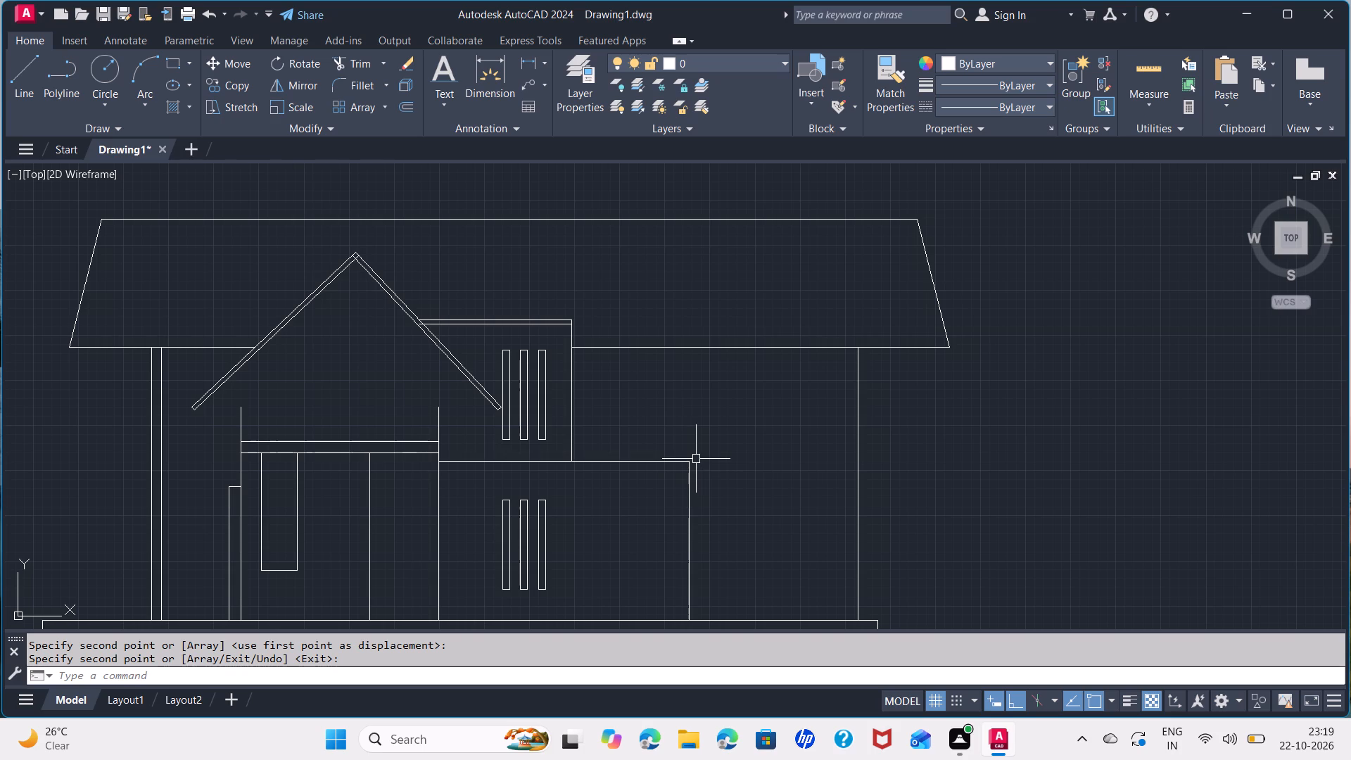
text(REC)
key(space)
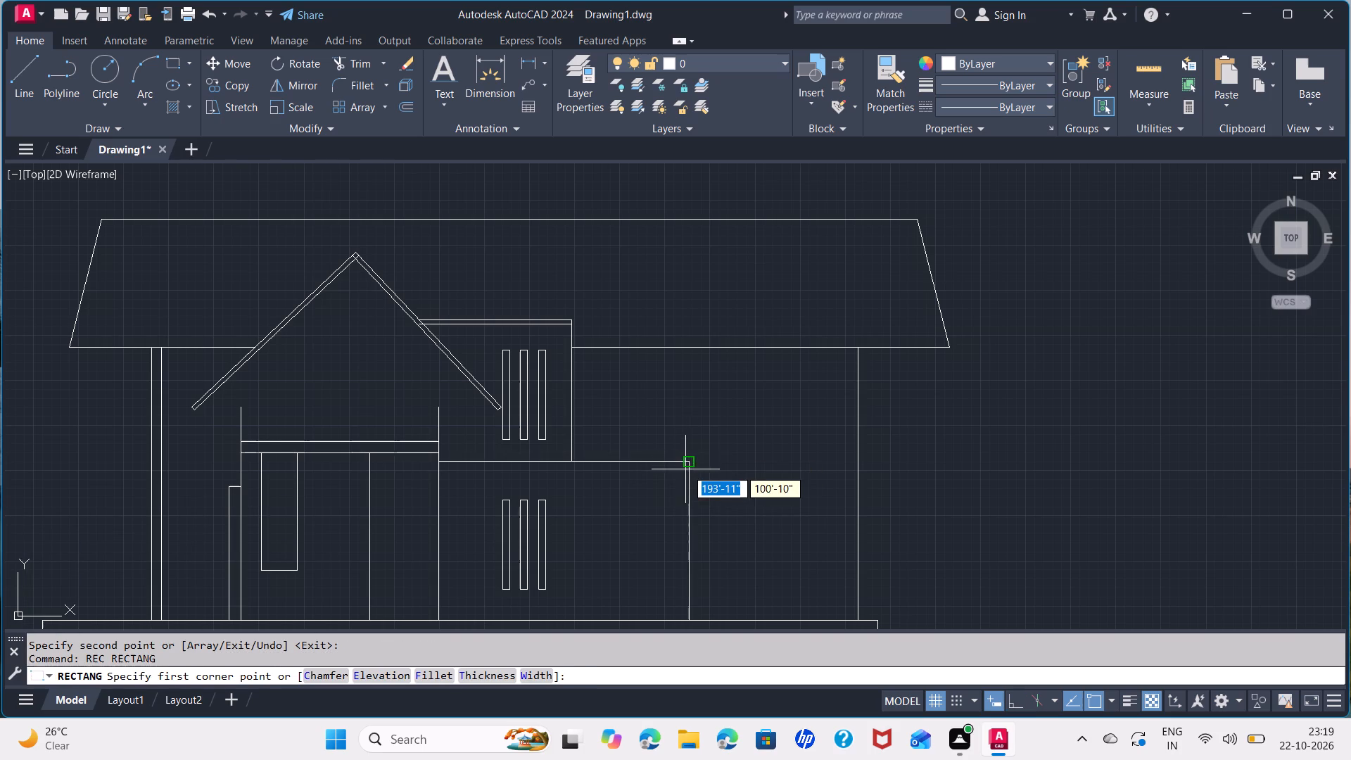
click(690, 465)
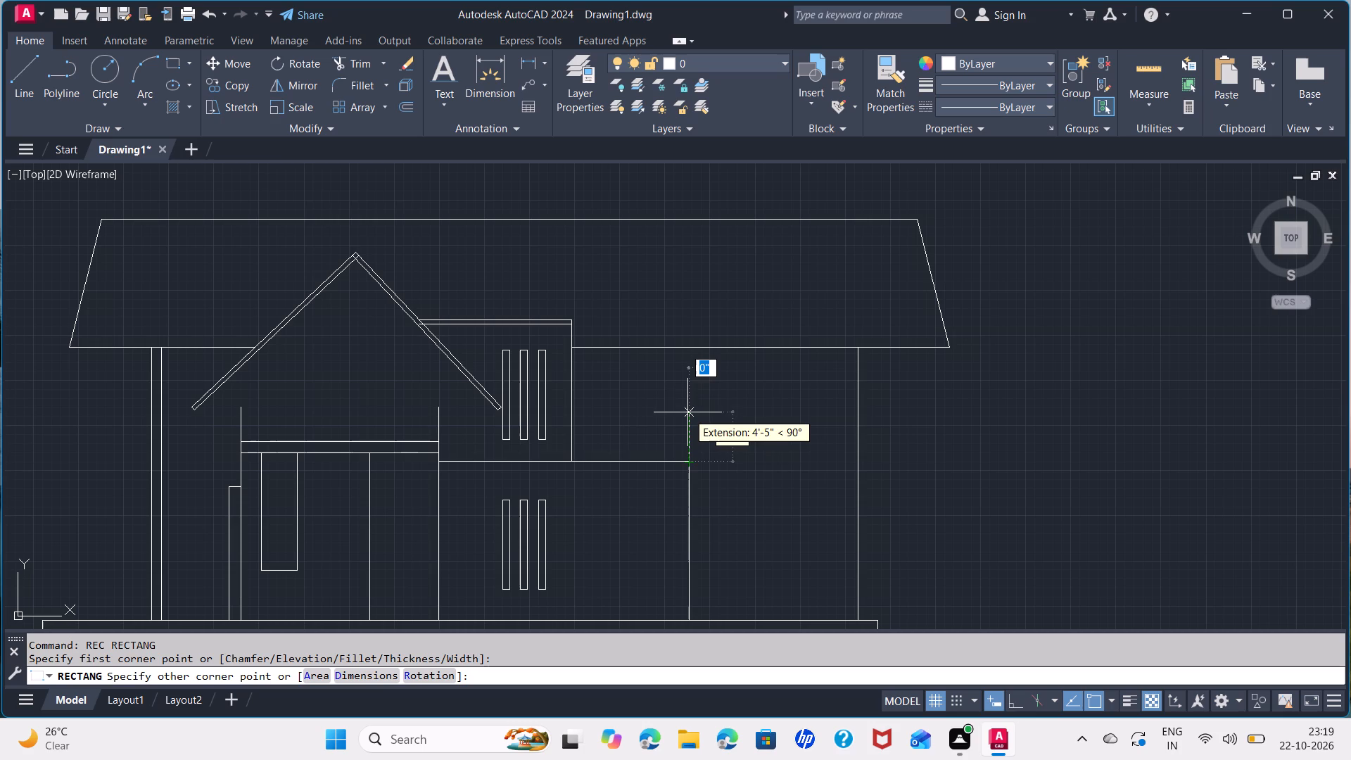
click(688, 461)
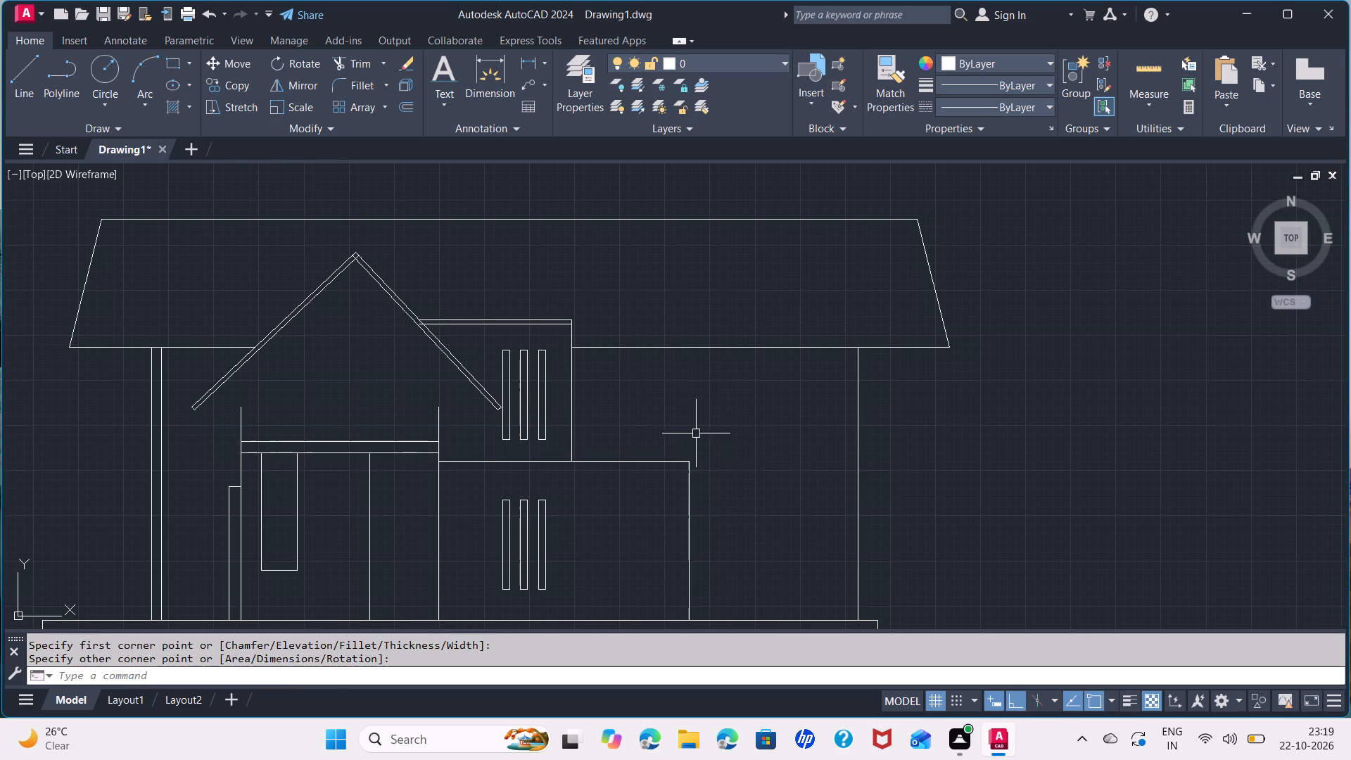
key(space)
click(692, 464)
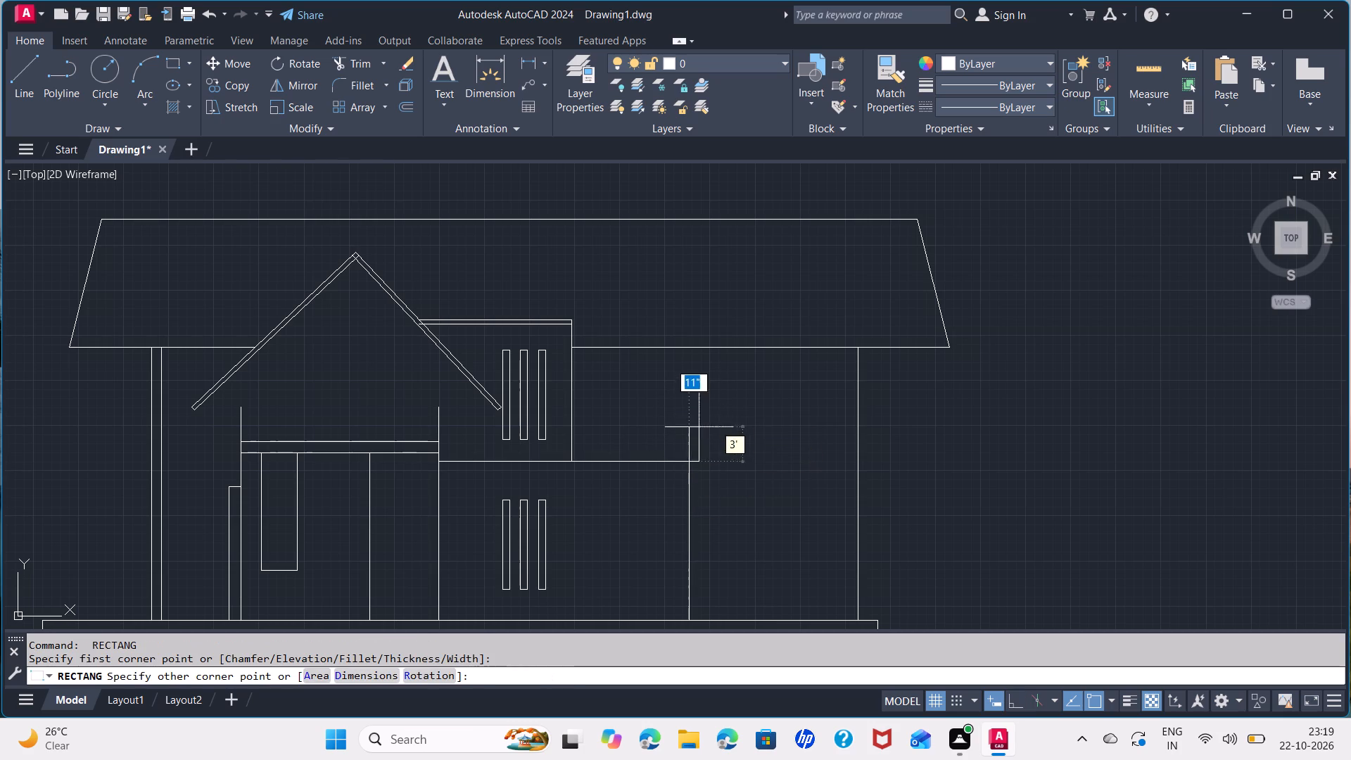
click(680, 403)
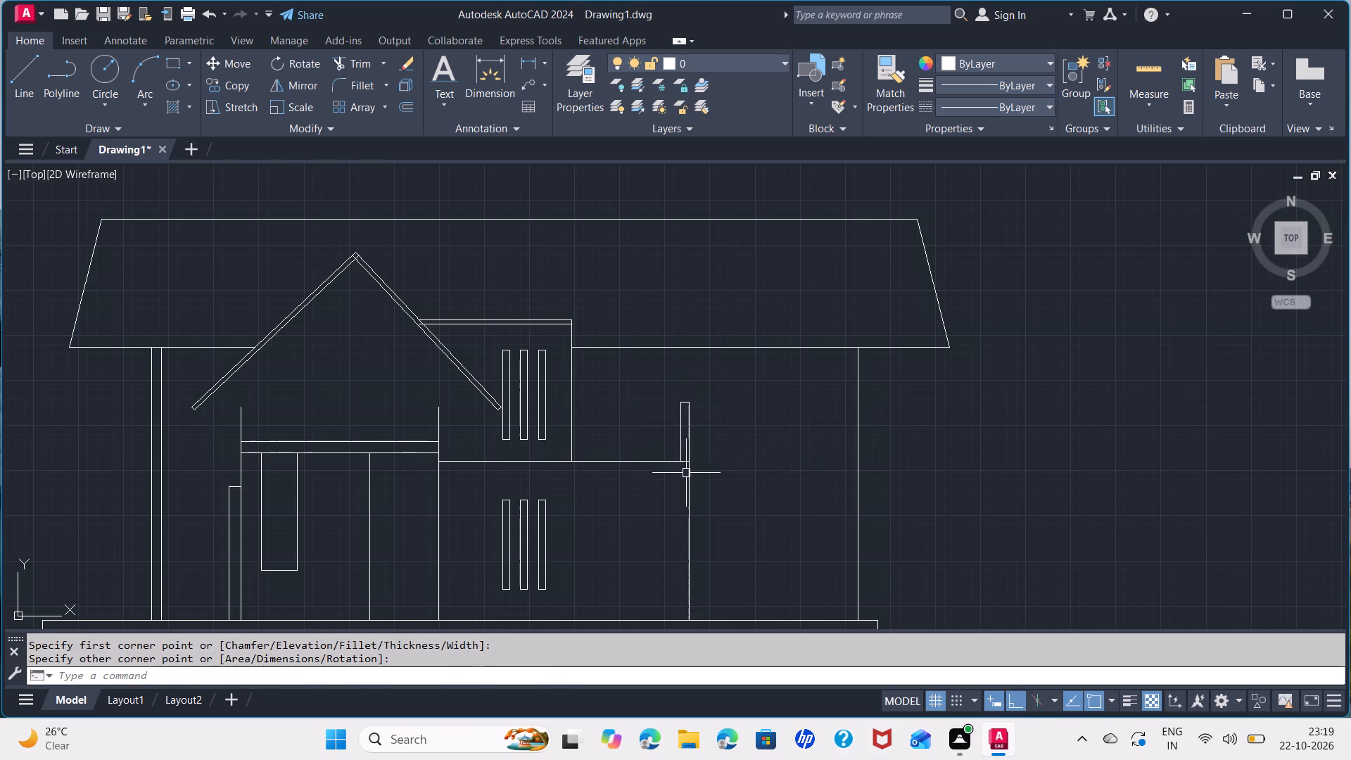
Draw a framed door right of the lower slits with two nested rectangles on the base line, about 7'-10" by 11'-4" and 7' by 11'.
middle_drag(739, 512, 688, 461)
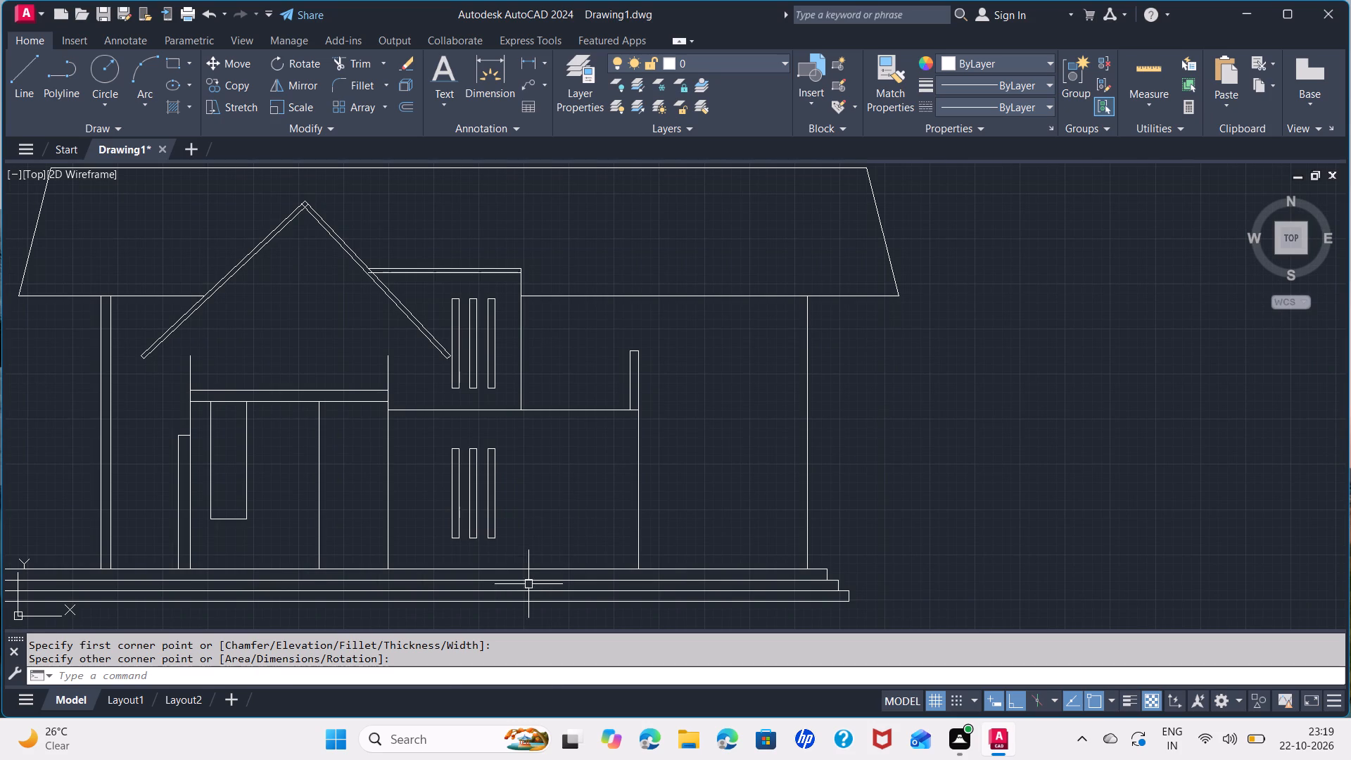
key(space)
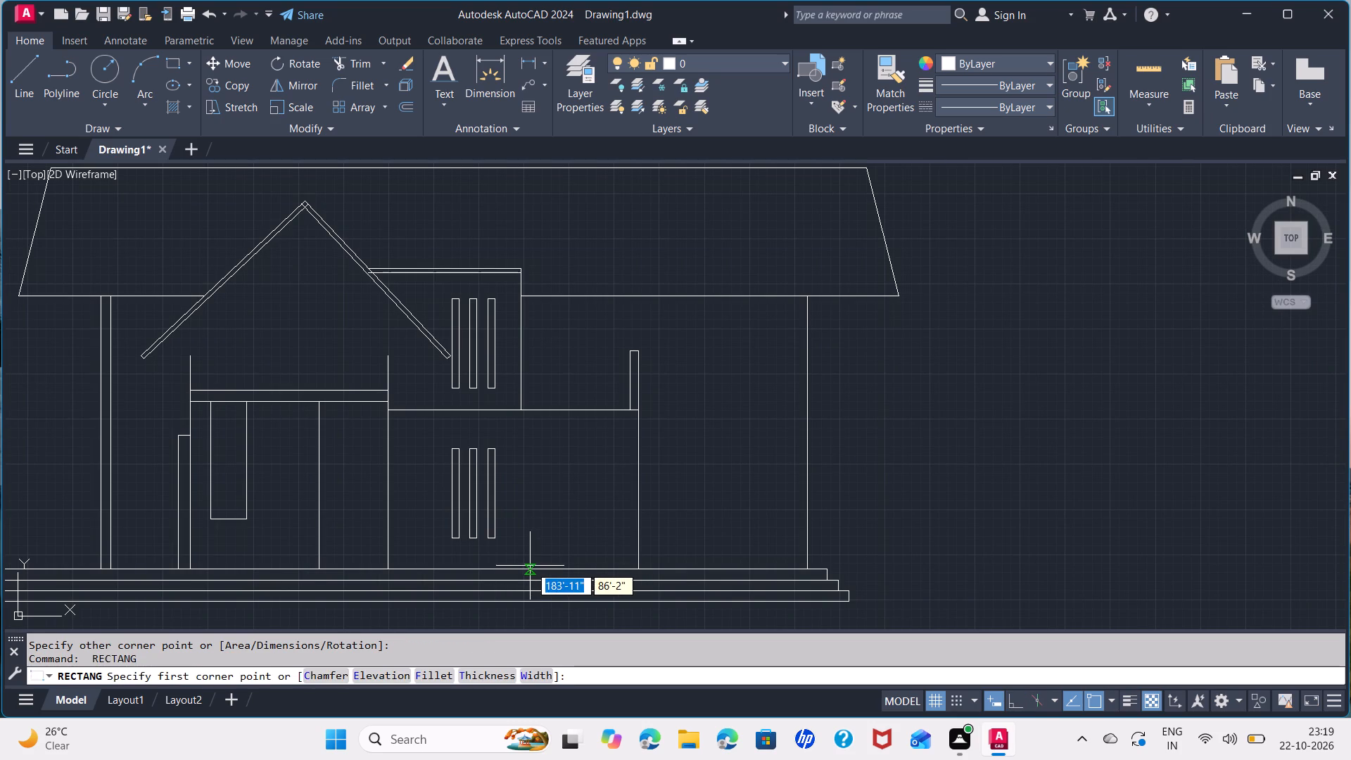
click(528, 569)
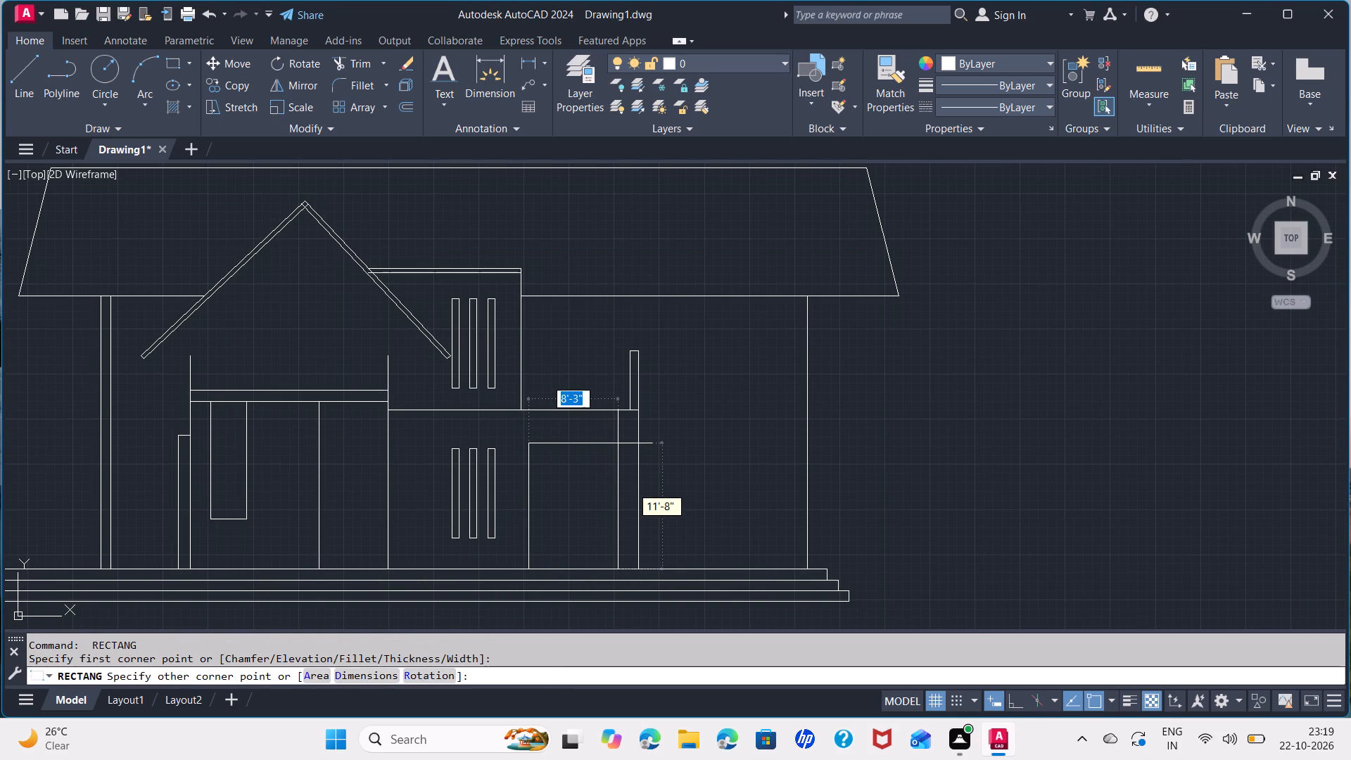
click(614, 446)
key(space)
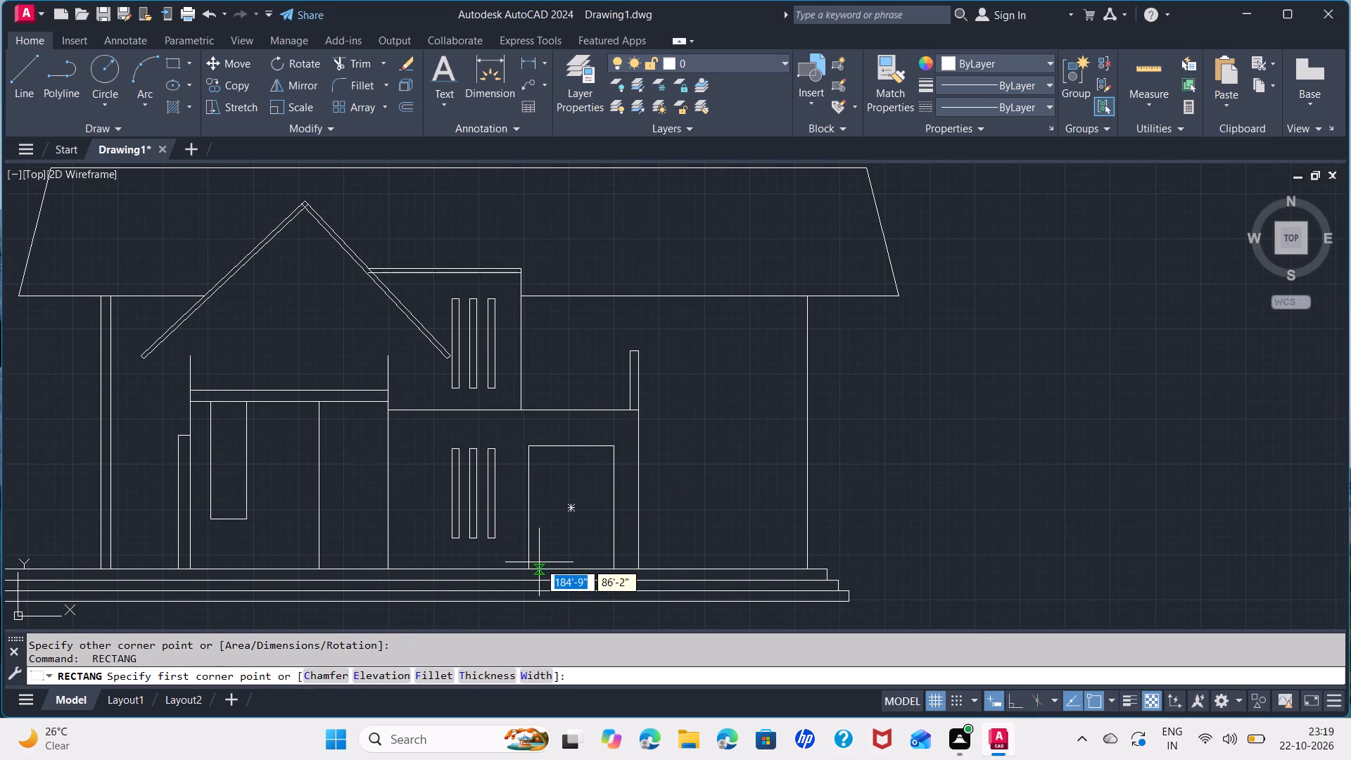
scroll(539, 562, up, 3)
click(502, 583)
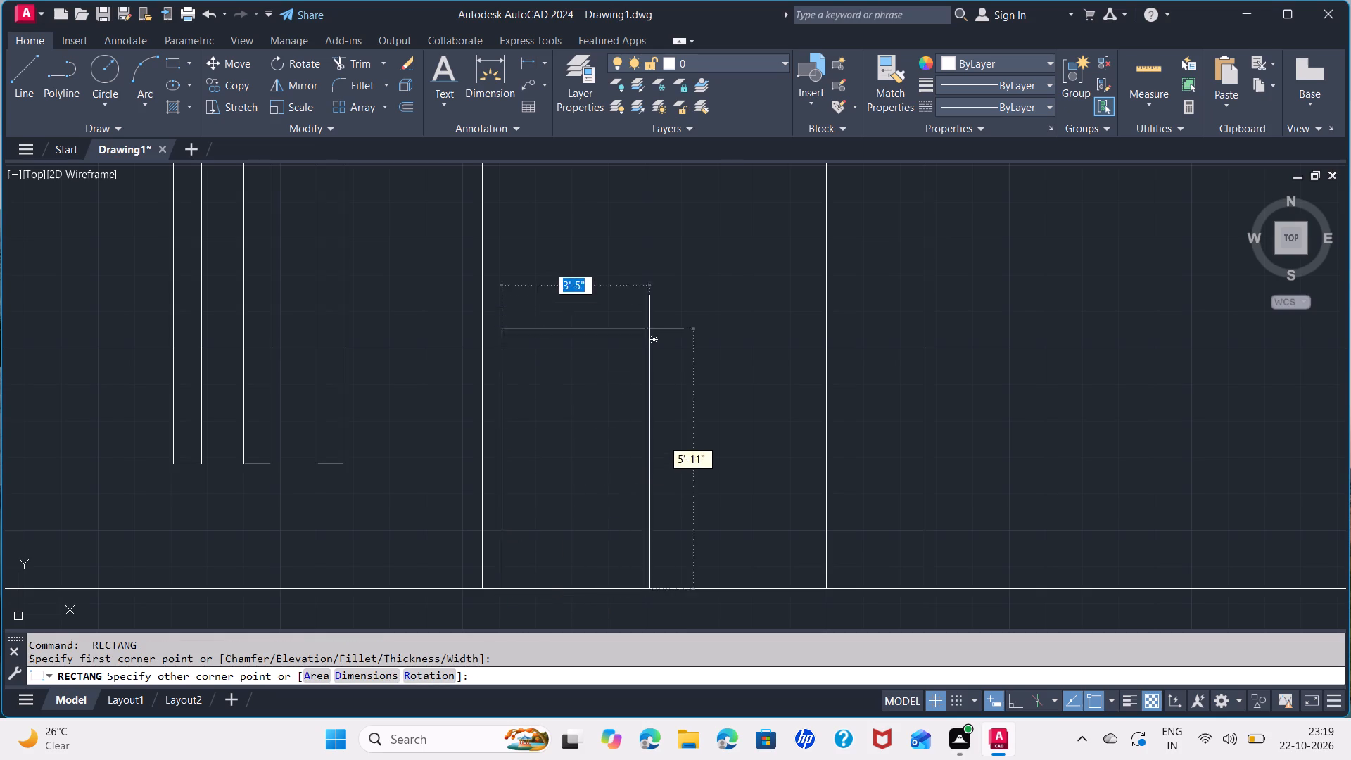
middle_drag(662, 315, 660, 532)
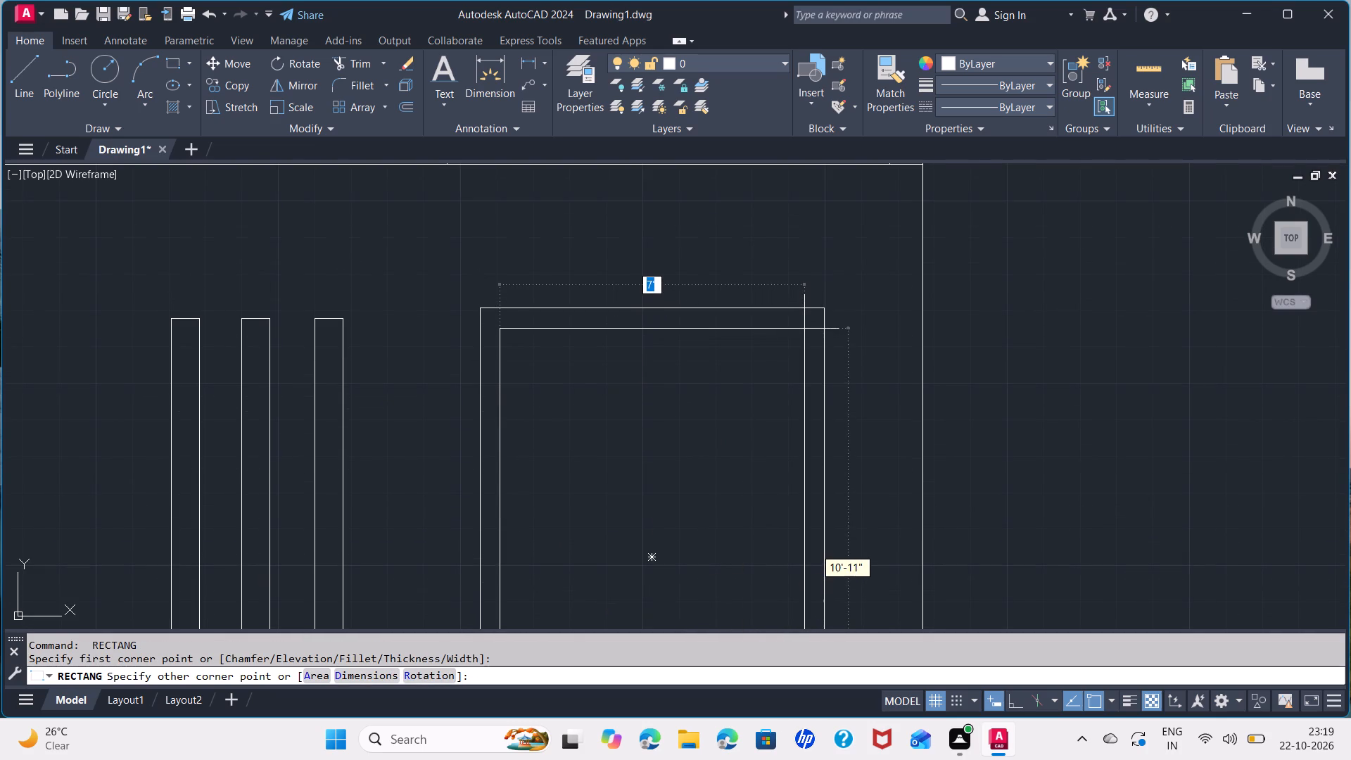
click(804, 325)
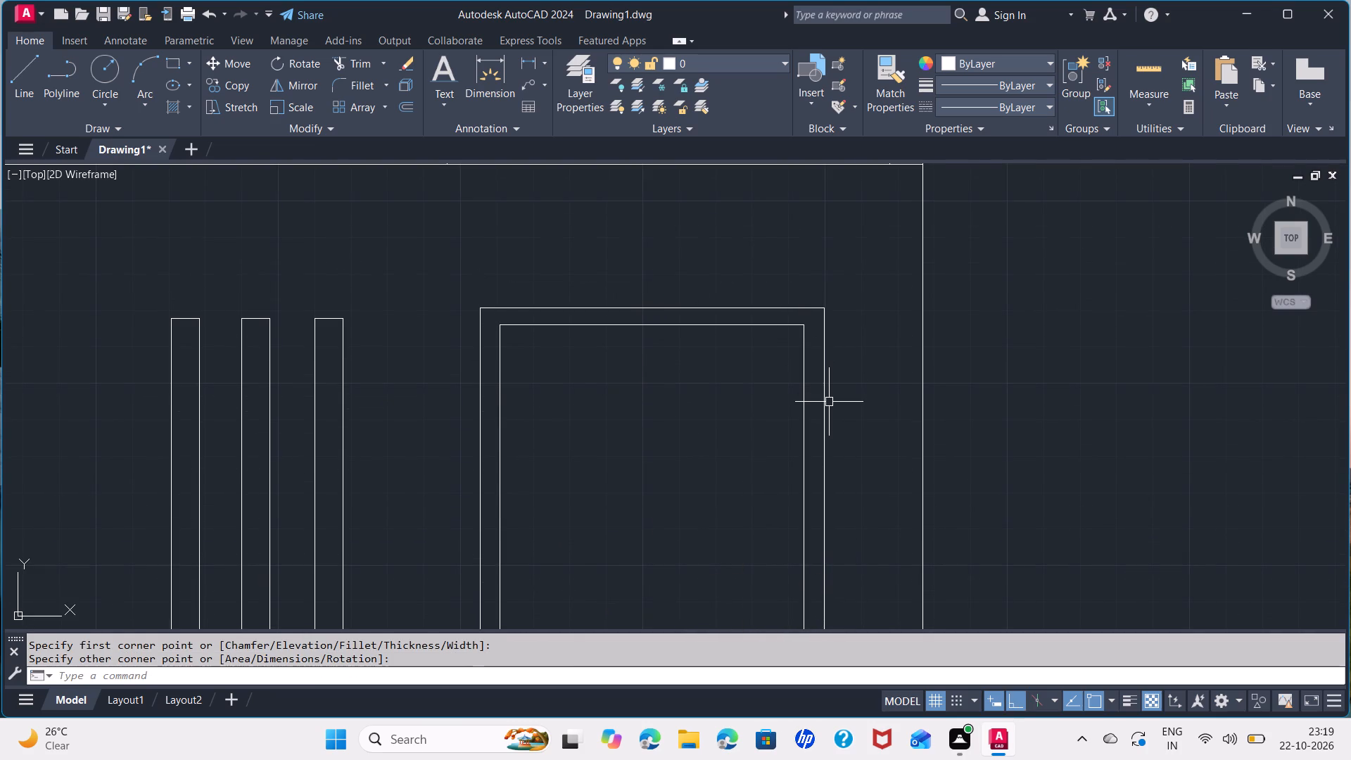
Draw a narrow rectangle about 7" wide and 13'-9" tall from the base line against the outer right side of the lower wall block.
scroll(828, 403, down, 1)
middle_drag(823, 401, 719, 324)
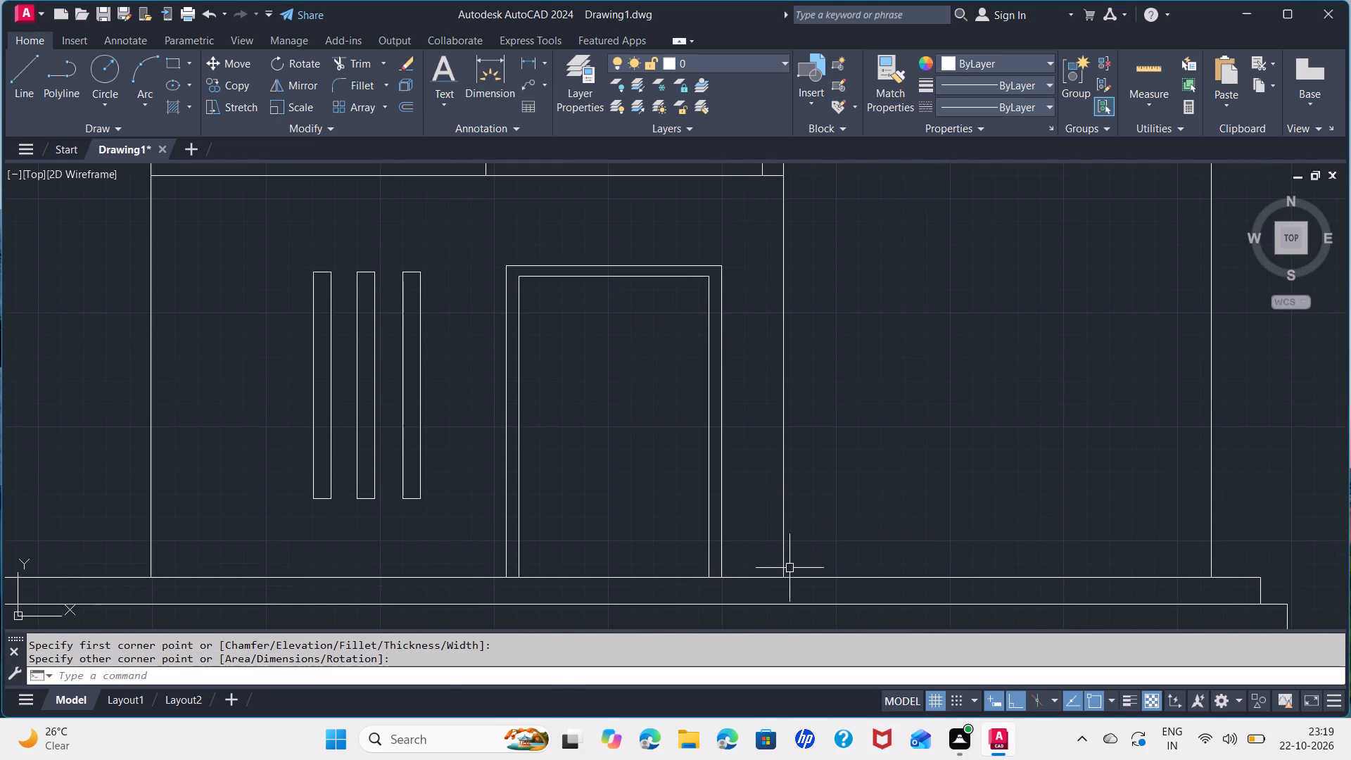
key(space)
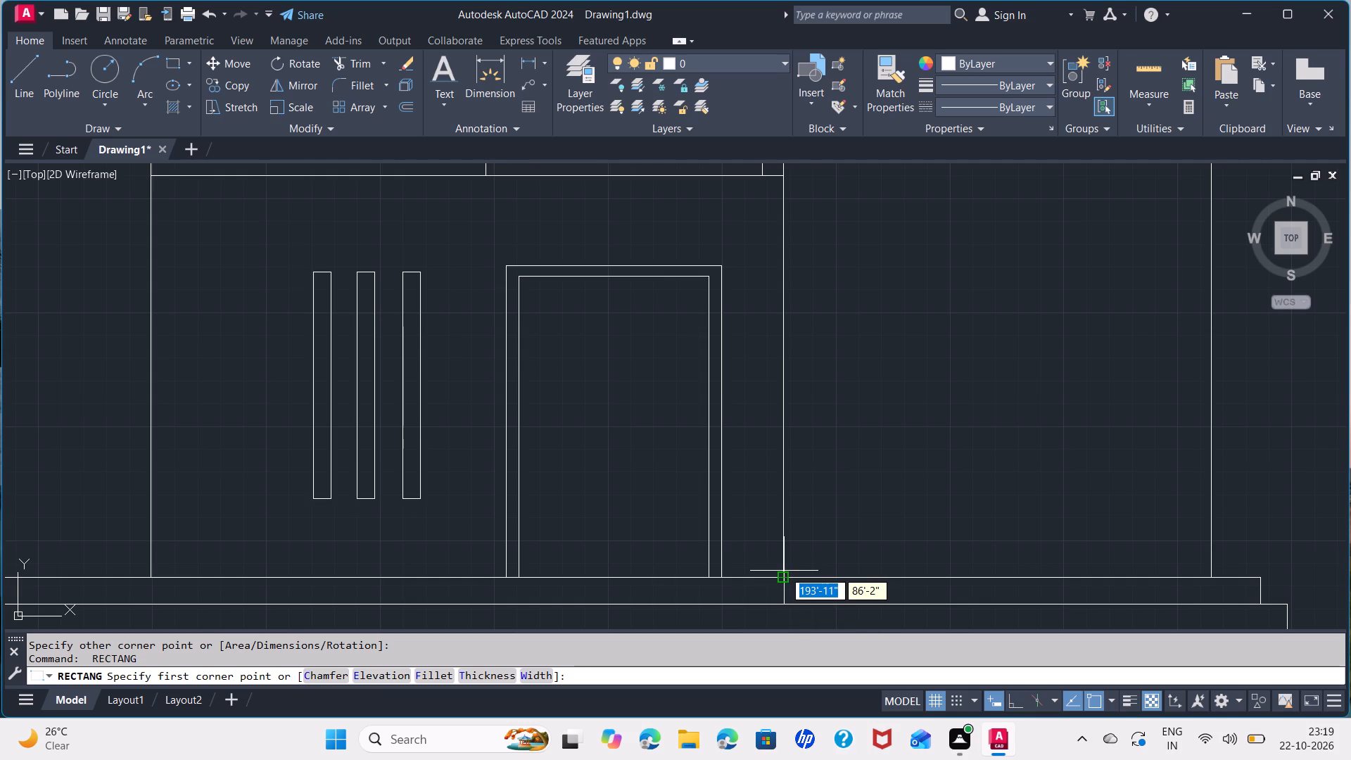
click(783, 574)
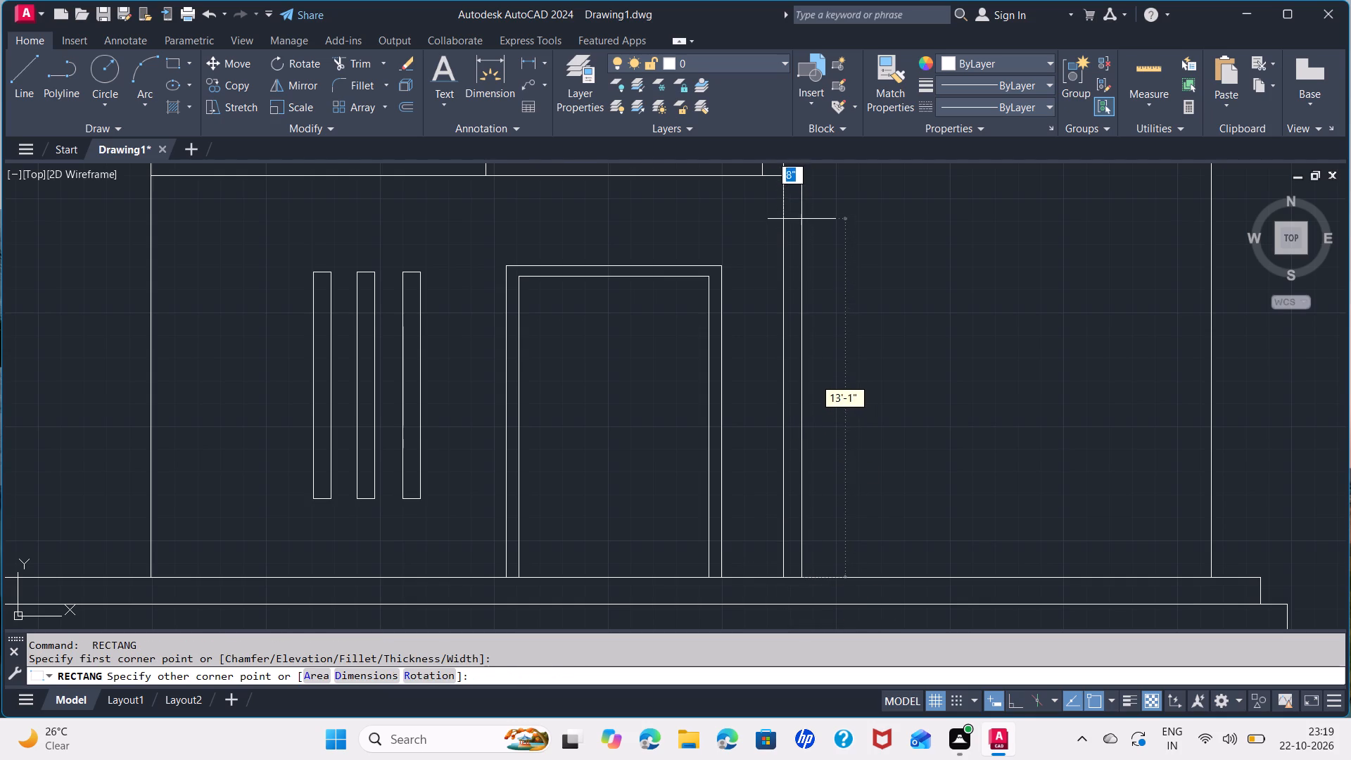
click(799, 200)
Draw a flat, zero-height rectangle as a horizontal rail line from the terrace post to the upper wall block's right edge.
scroll(865, 274, down, 1)
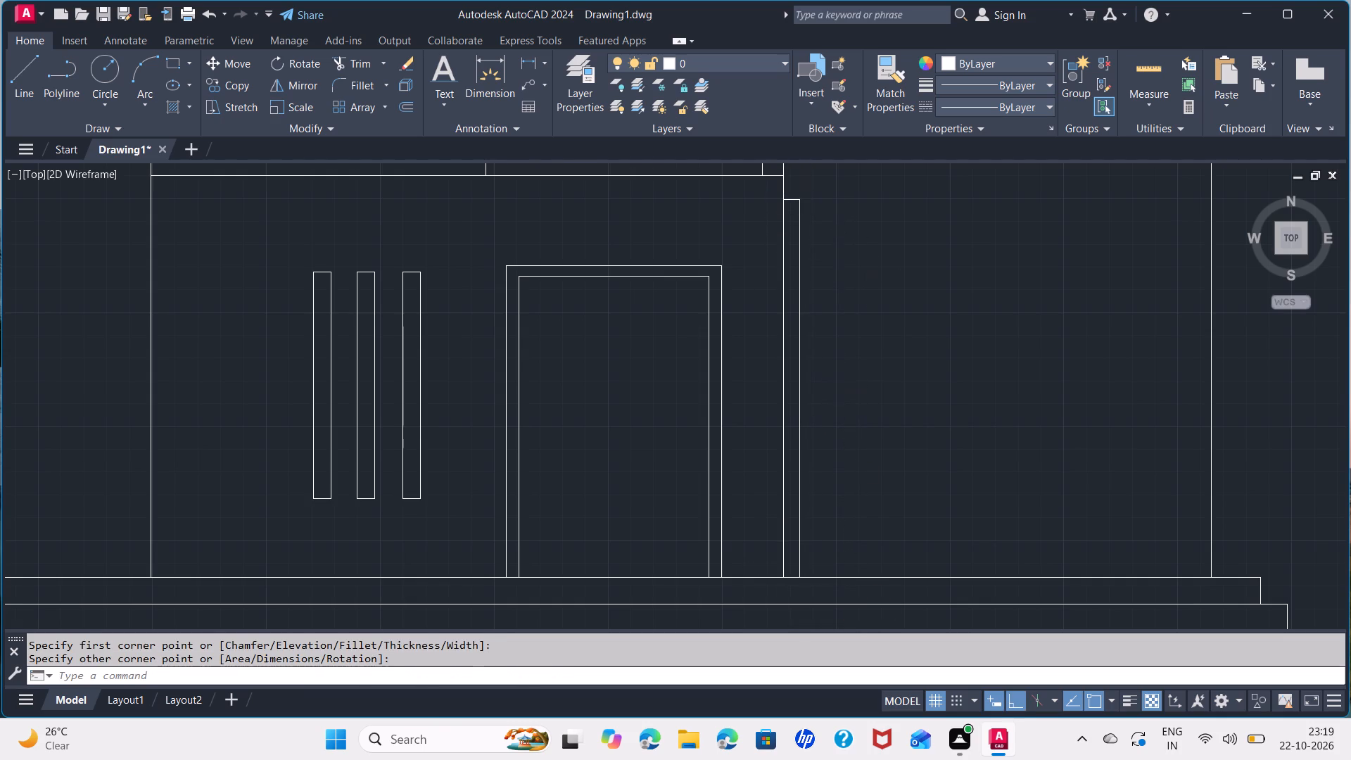
middle_drag(865, 274, 838, 361)
scroll(832, 373, down, 1)
middle_drag(862, 324, 896, 460)
key(space)
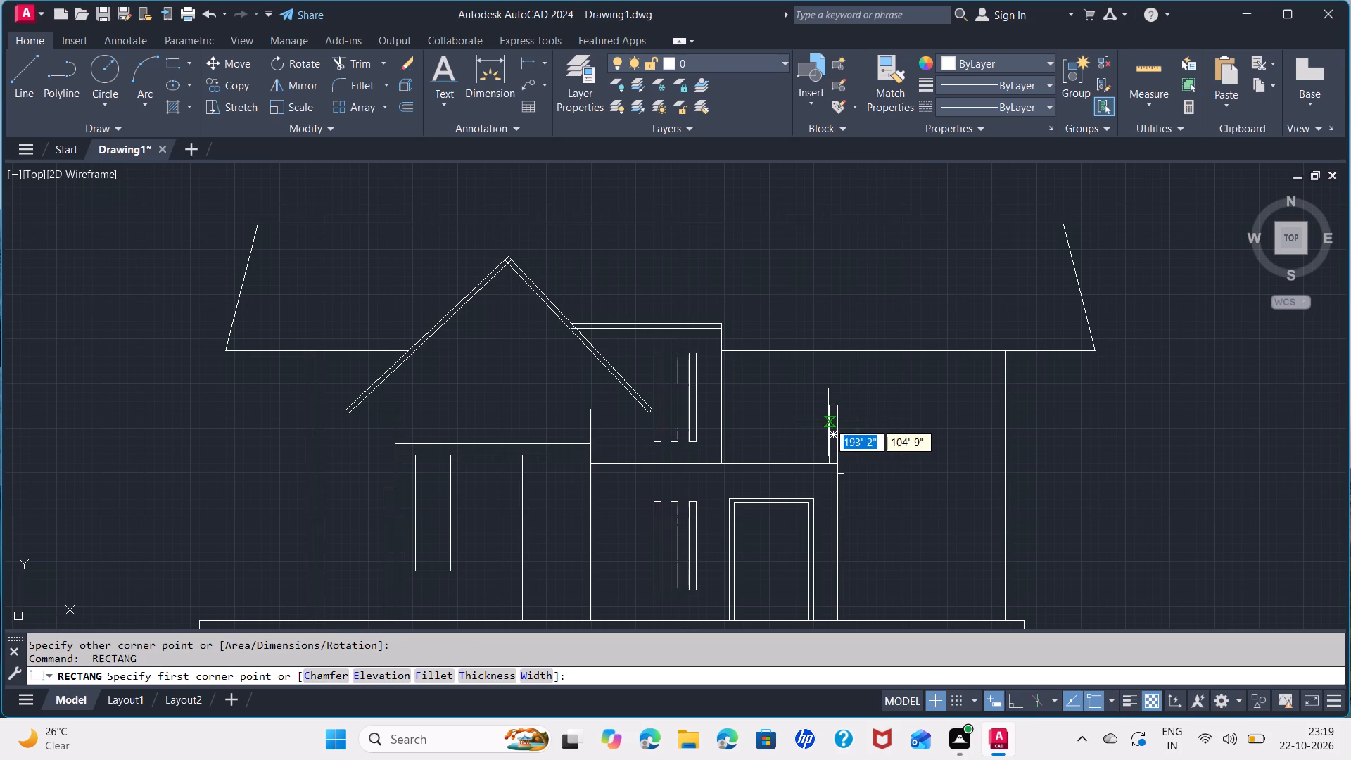
click(828, 423)
click(721, 419)
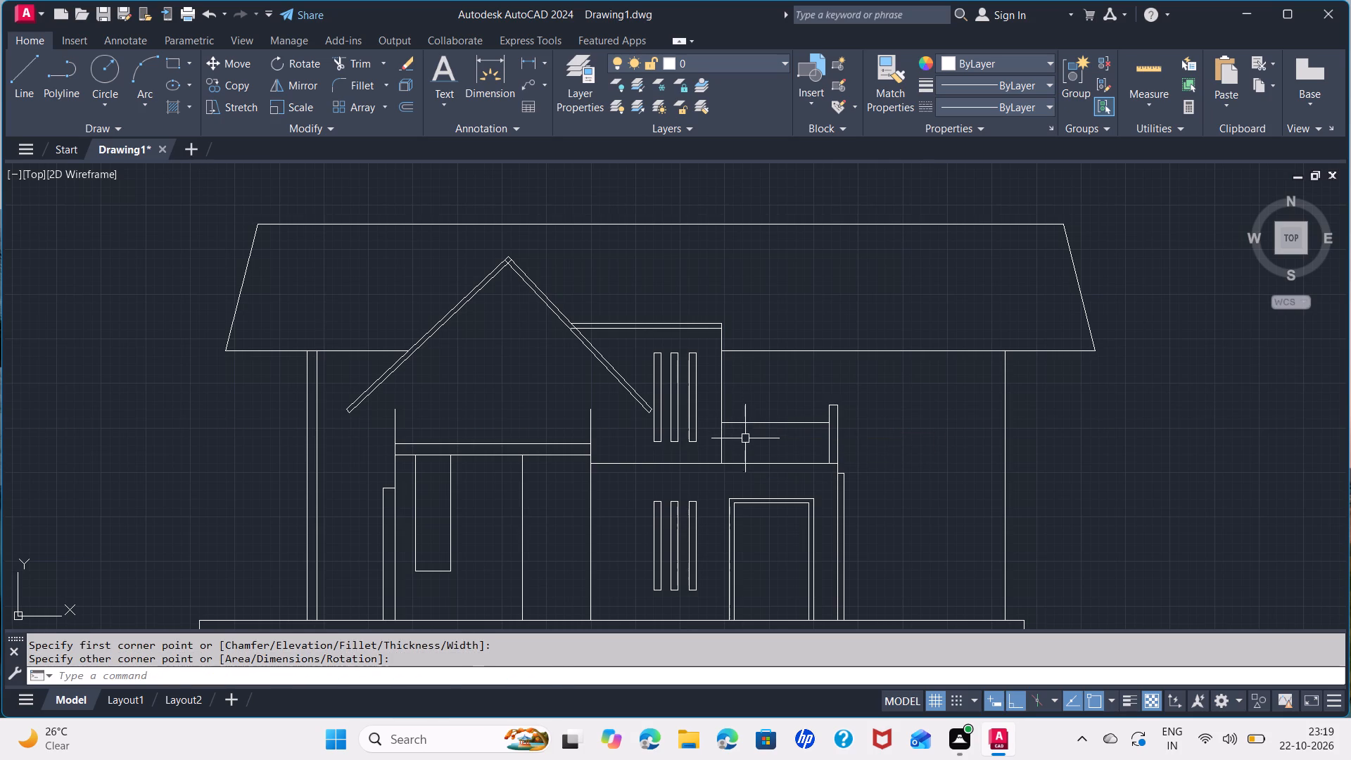
Draw a rectangle about 7'-5" by 7' from the main roof's eave line down to the terrace rail, right of the upper wall block.
key(space)
scroll(758, 448, down, 1)
scroll(741, 403, up, 1)
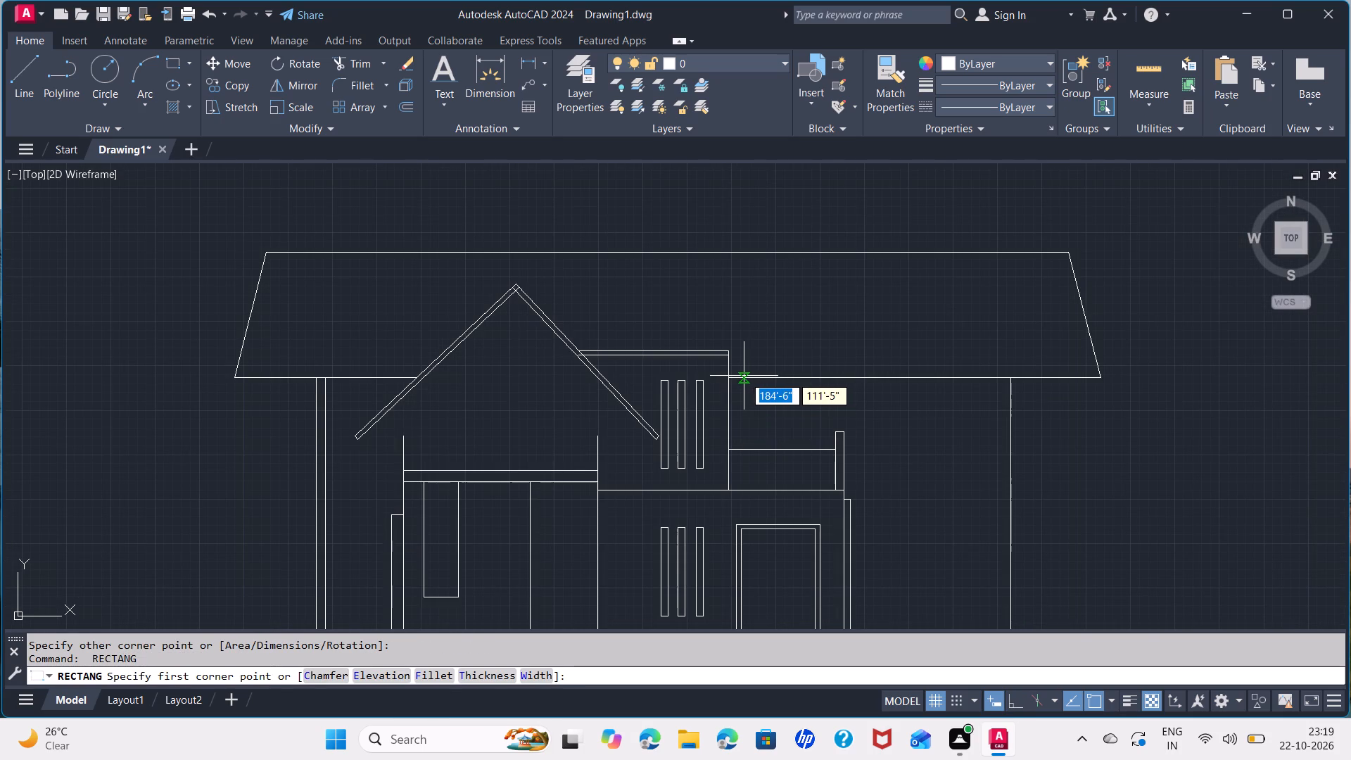
click(744, 379)
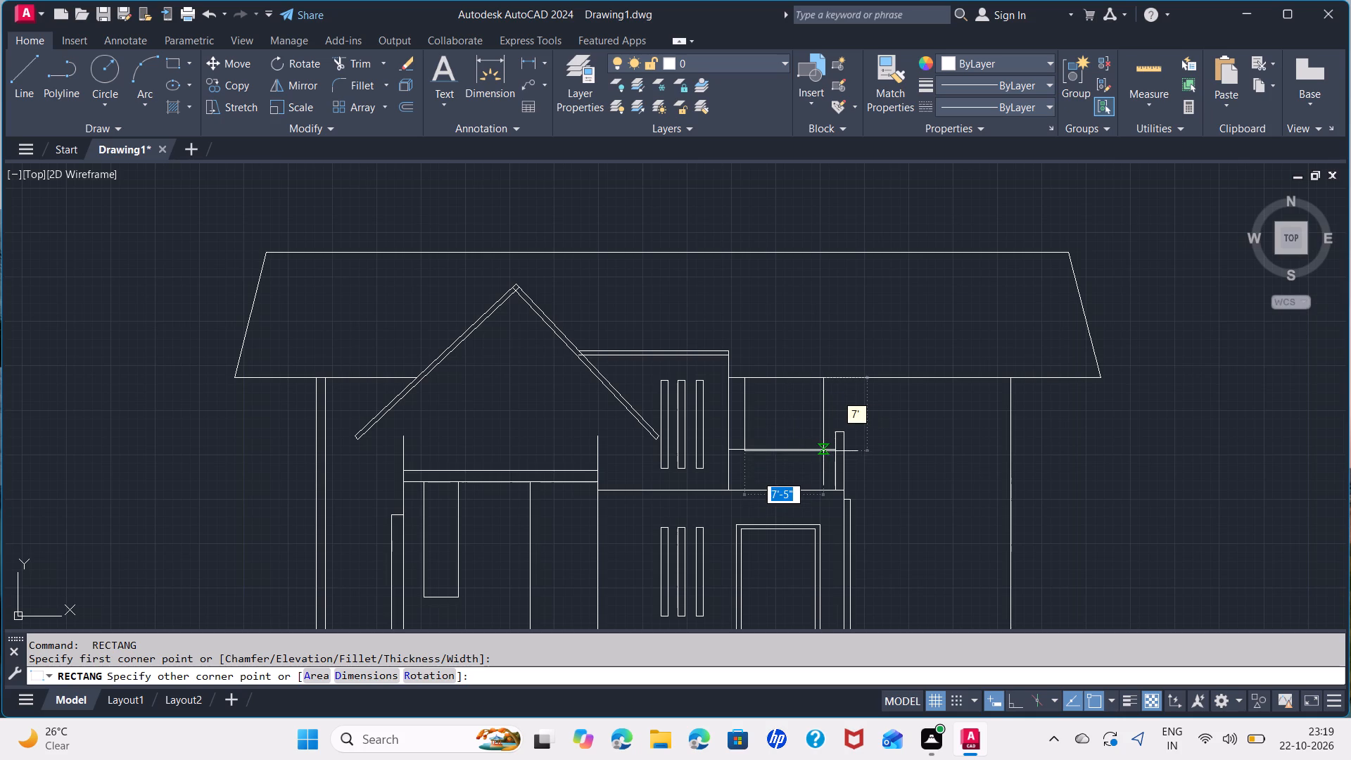
click(822, 448)
Draw a flat, zero-height rectangle as a horizontal line joining the tops of the porch block's two side lines below the gable.
scroll(809, 425, down, 1)
middle_drag(925, 451, 887, 440)
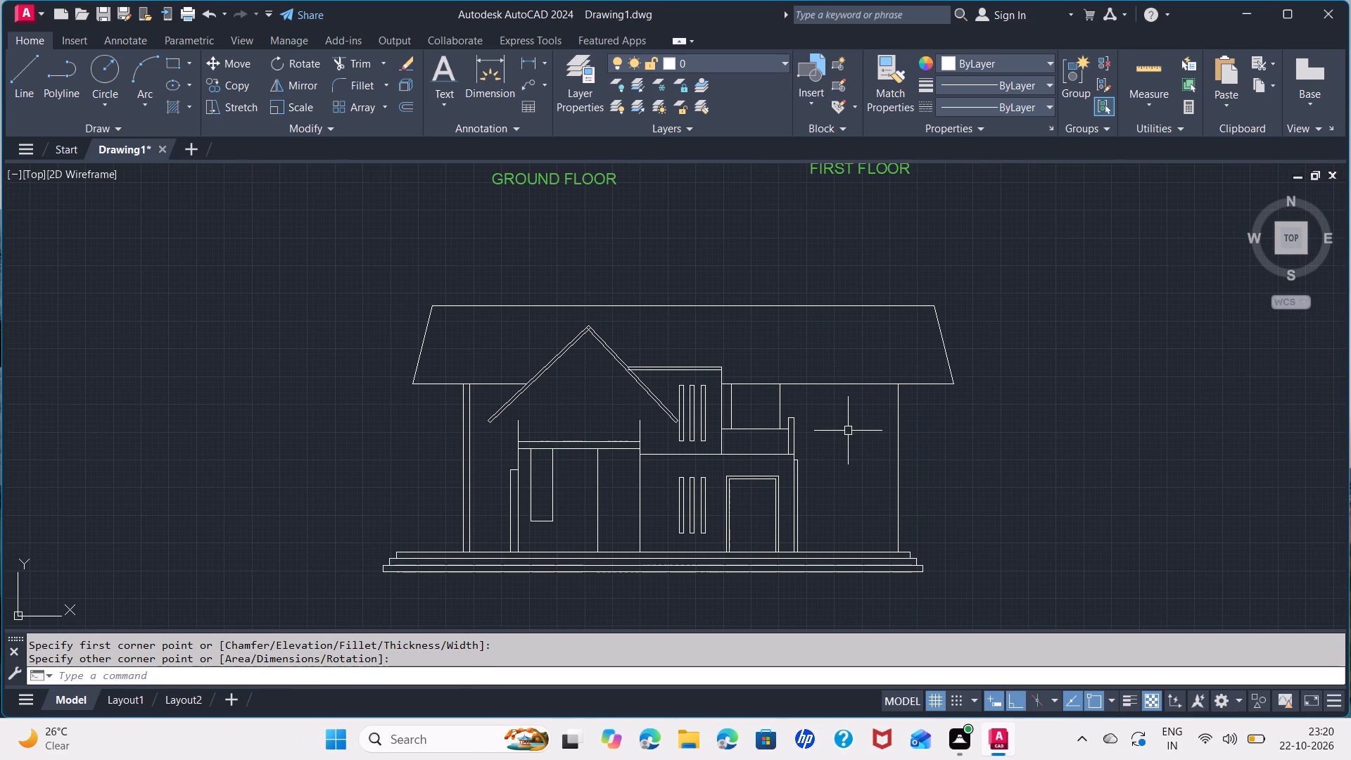
middle_drag(848, 431, 818, 426)
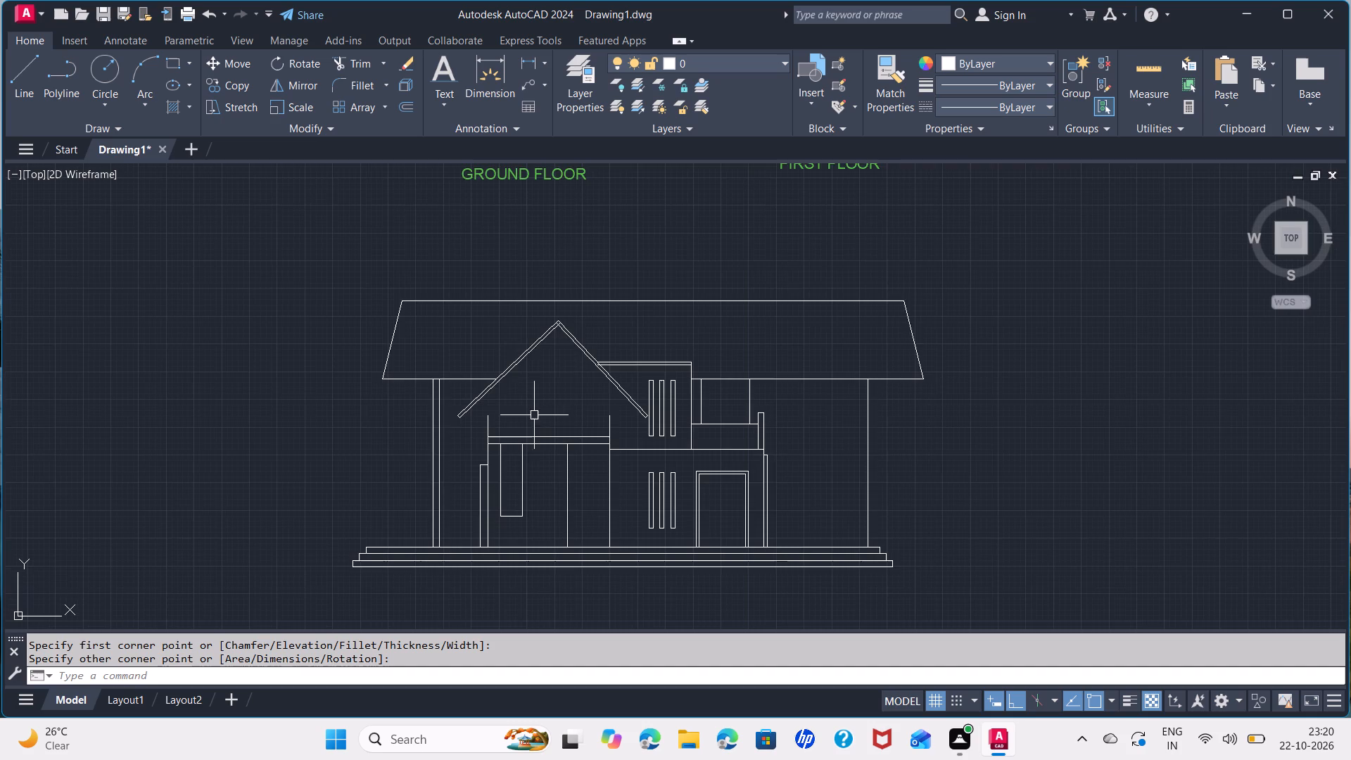
scroll(531, 422, up, 1)
middle_drag(531, 422, 704, 462)
key(space)
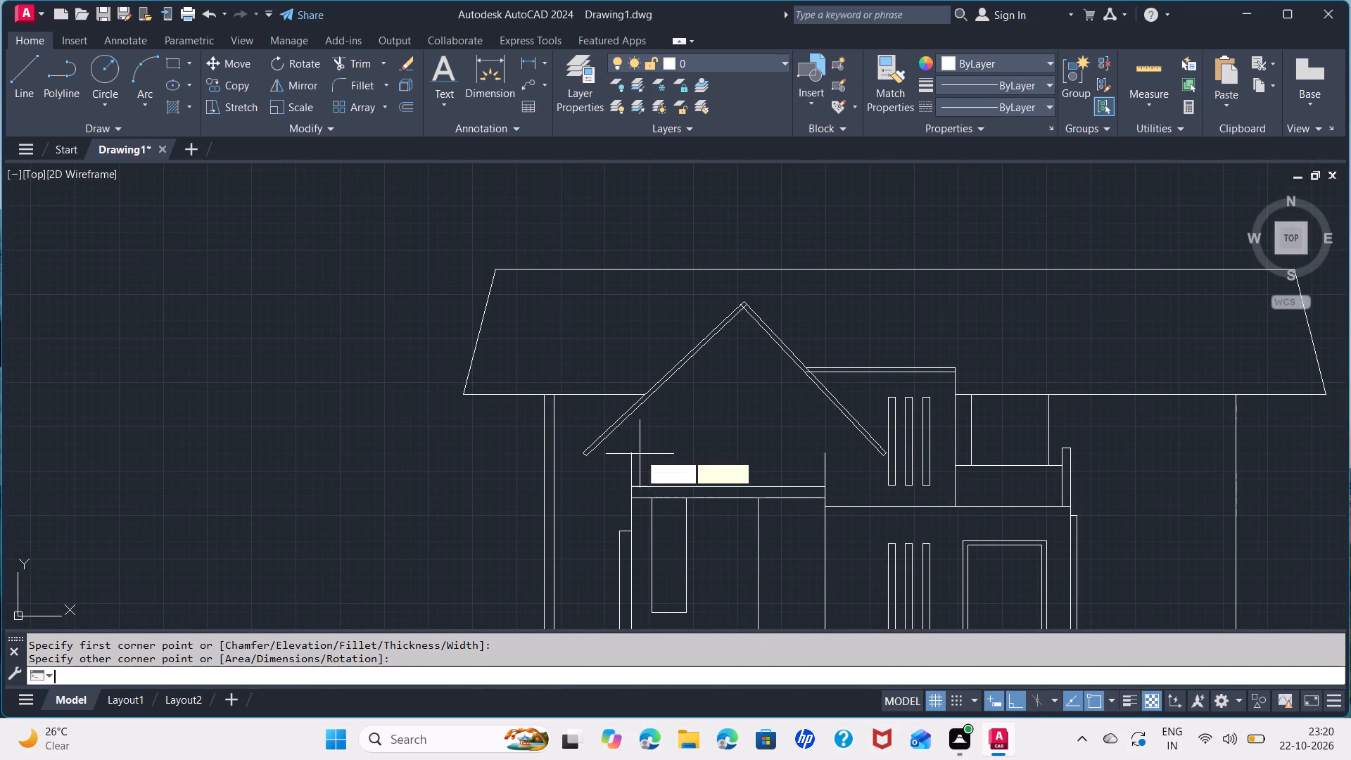
click(632, 454)
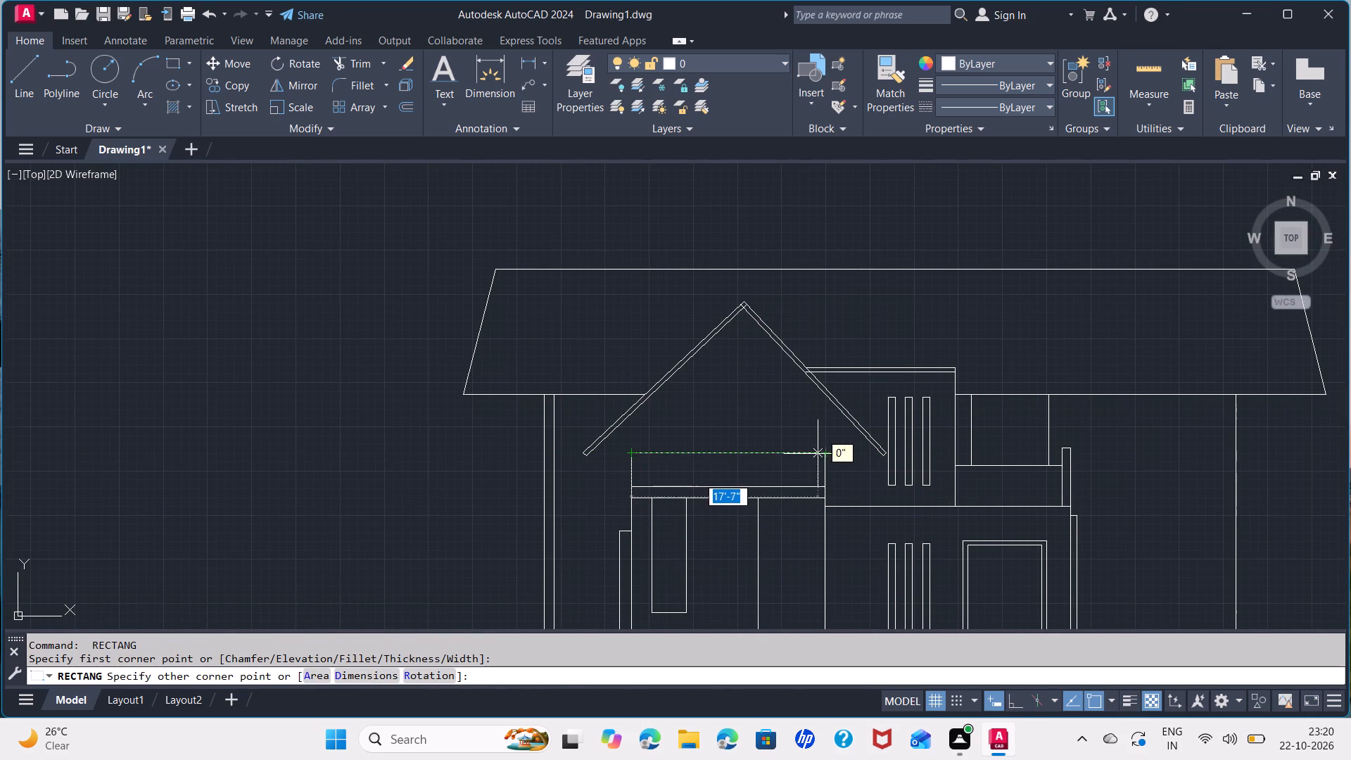
click(832, 454)
Draw a rectangle about 8' by 7' inside the gable, reaching down to the top line of the porch block.
key(space)
key(space)
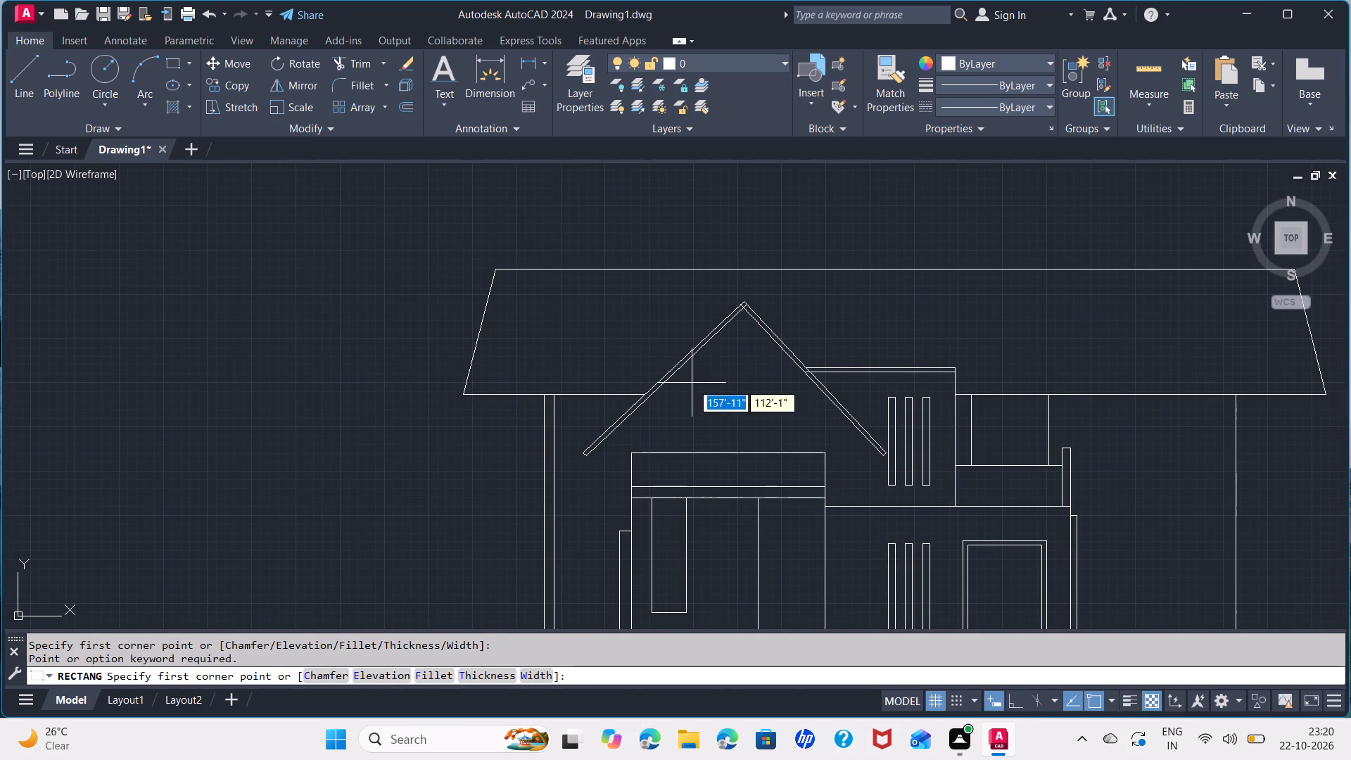
click(687, 379)
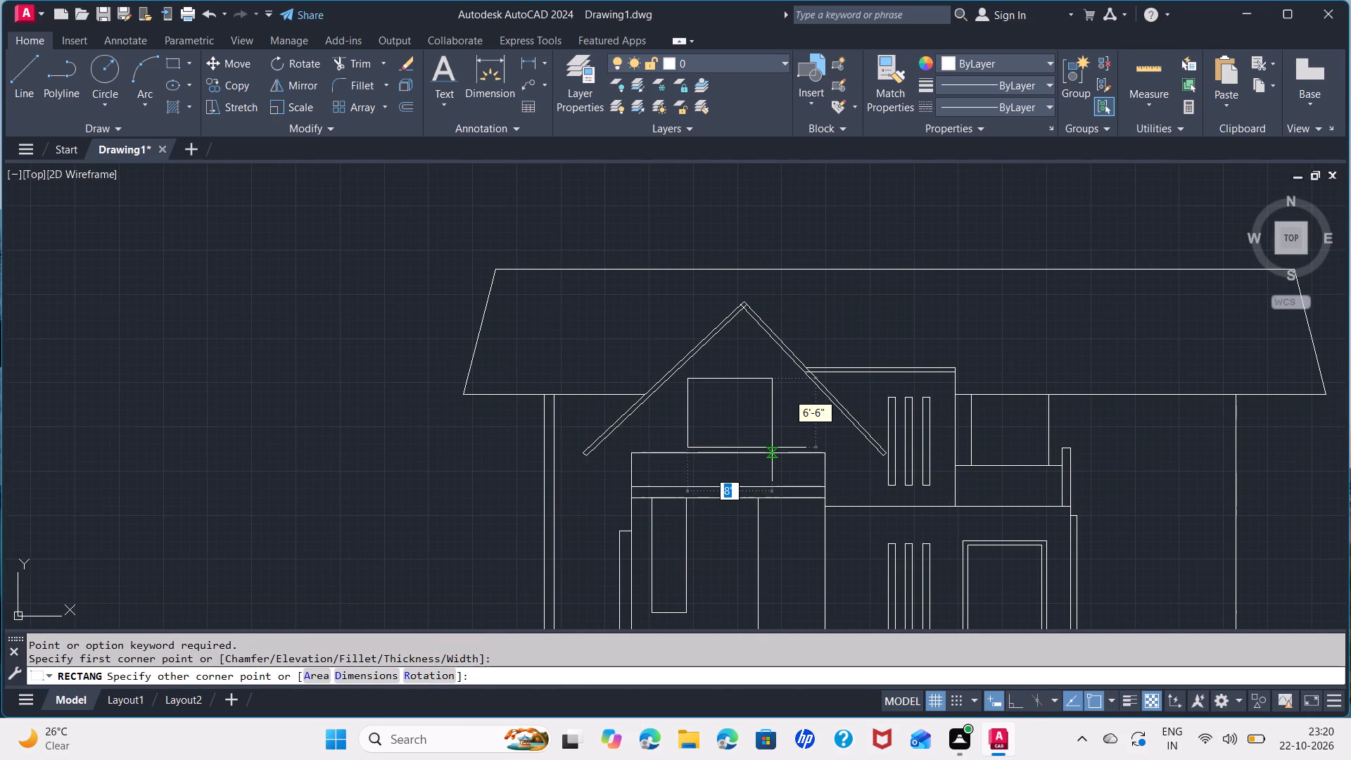
click(776, 452)
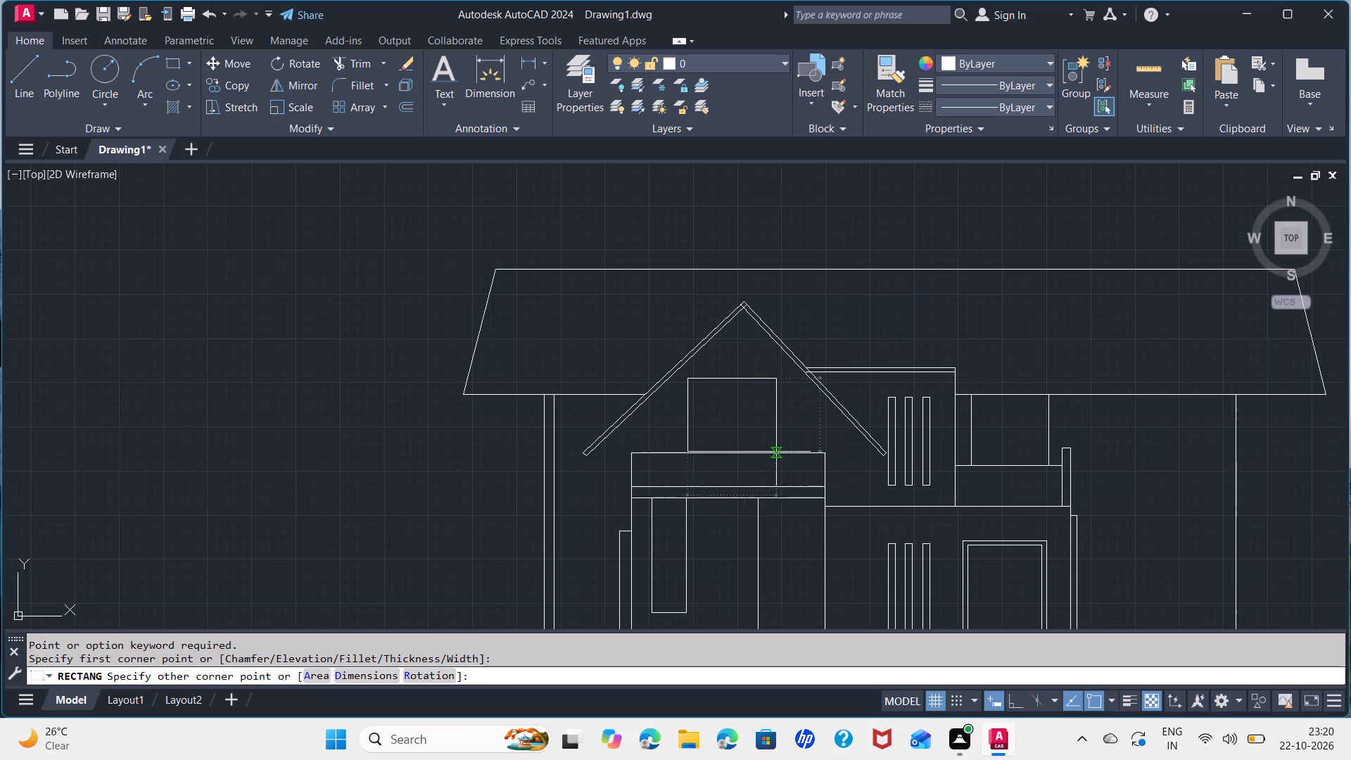
scroll(666, 474, down, 2)
middle_drag(742, 498, 704, 469)
scroll(676, 455, up, 1)
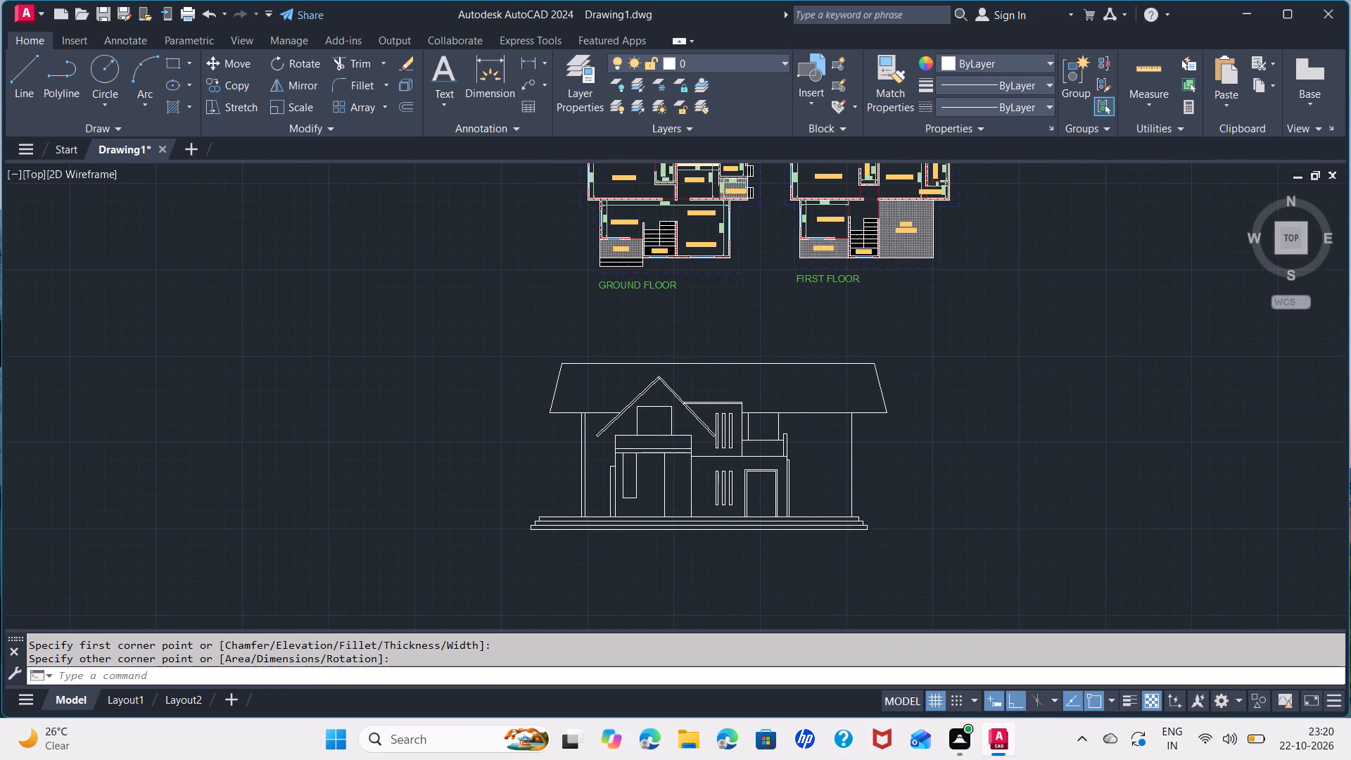
middle_drag(781, 496, 758, 474)
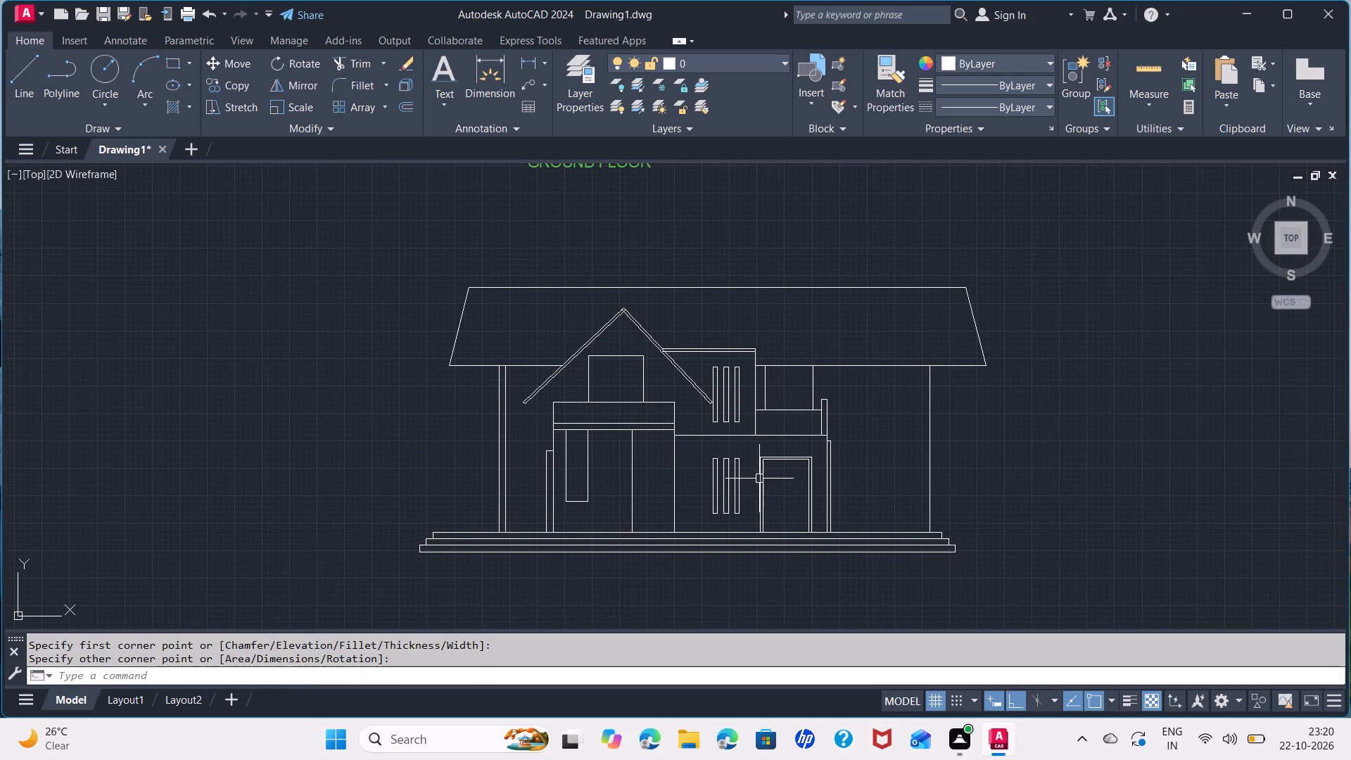
key(Escape)
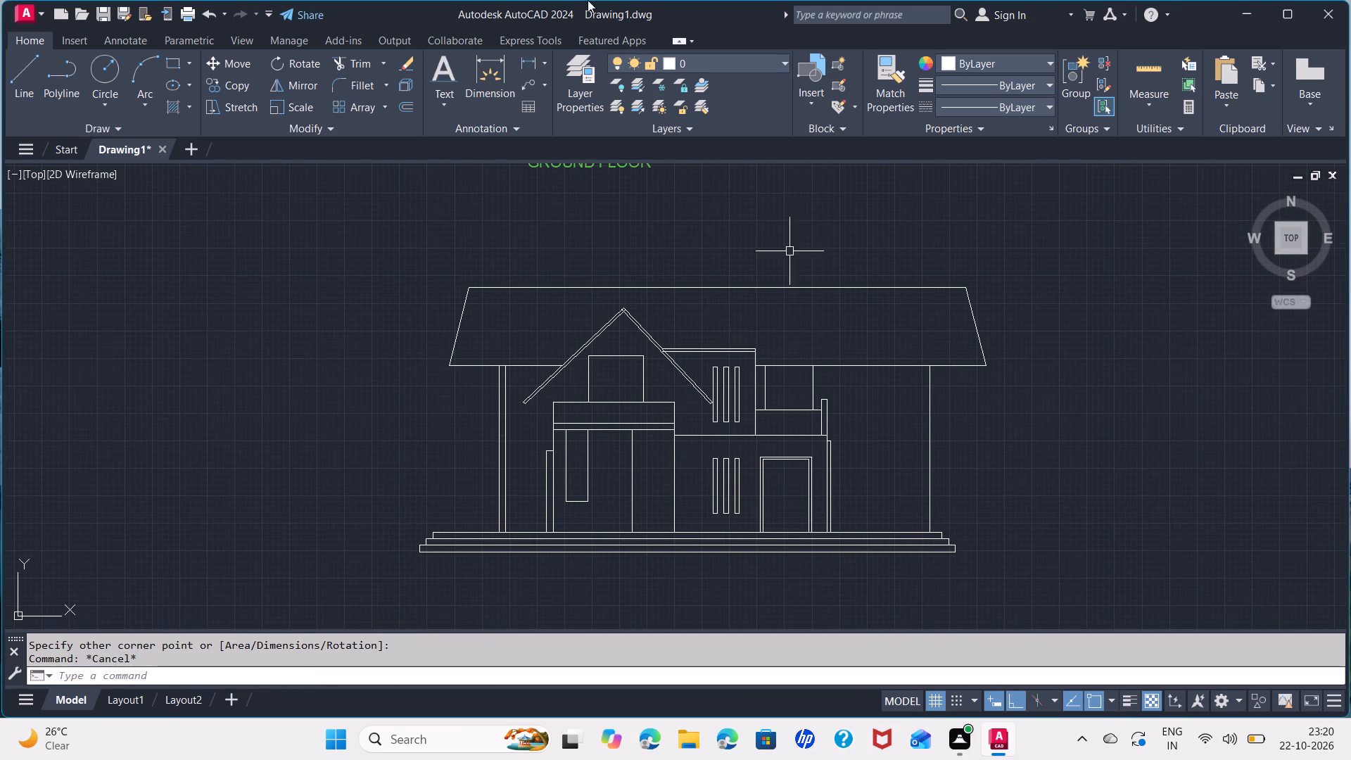
Hatch the main roof with the AR-RROOF pattern at scale 1.
click(188, 109)
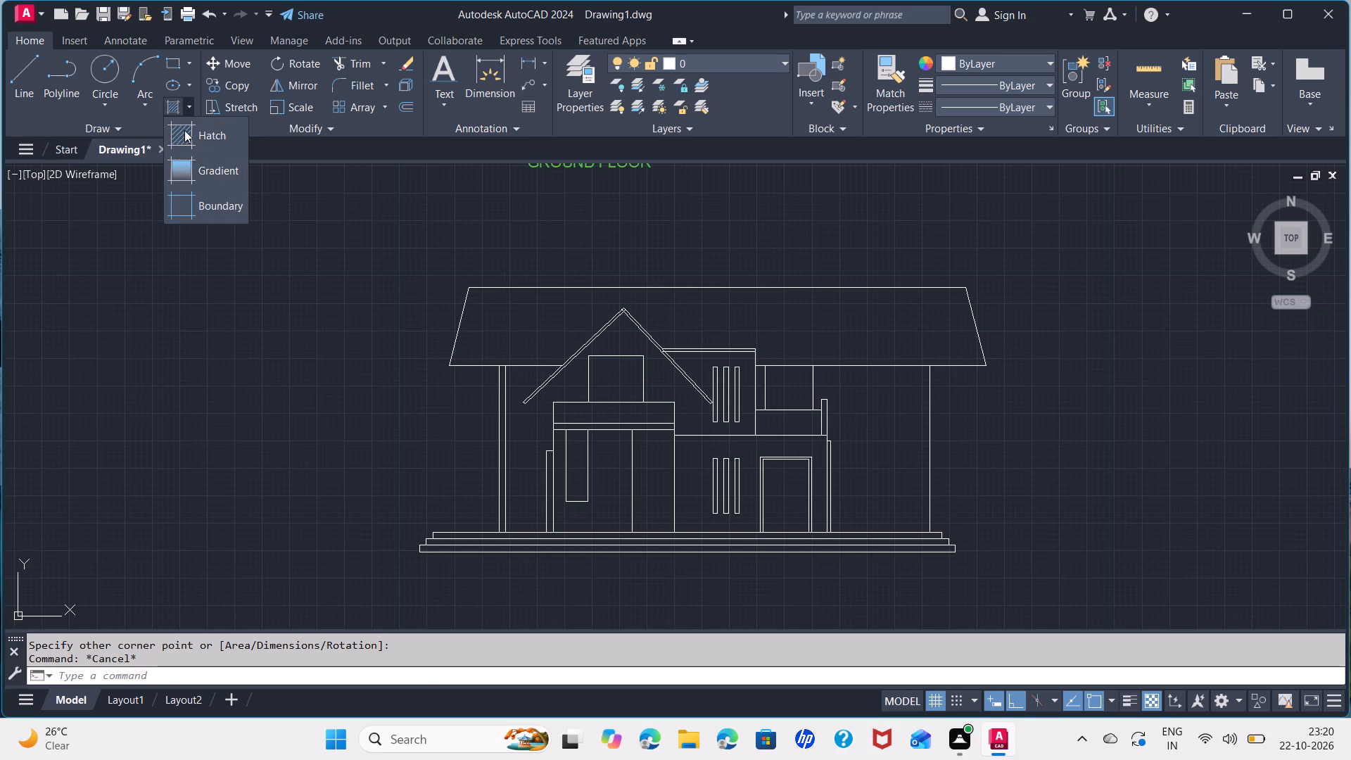
click(184, 130)
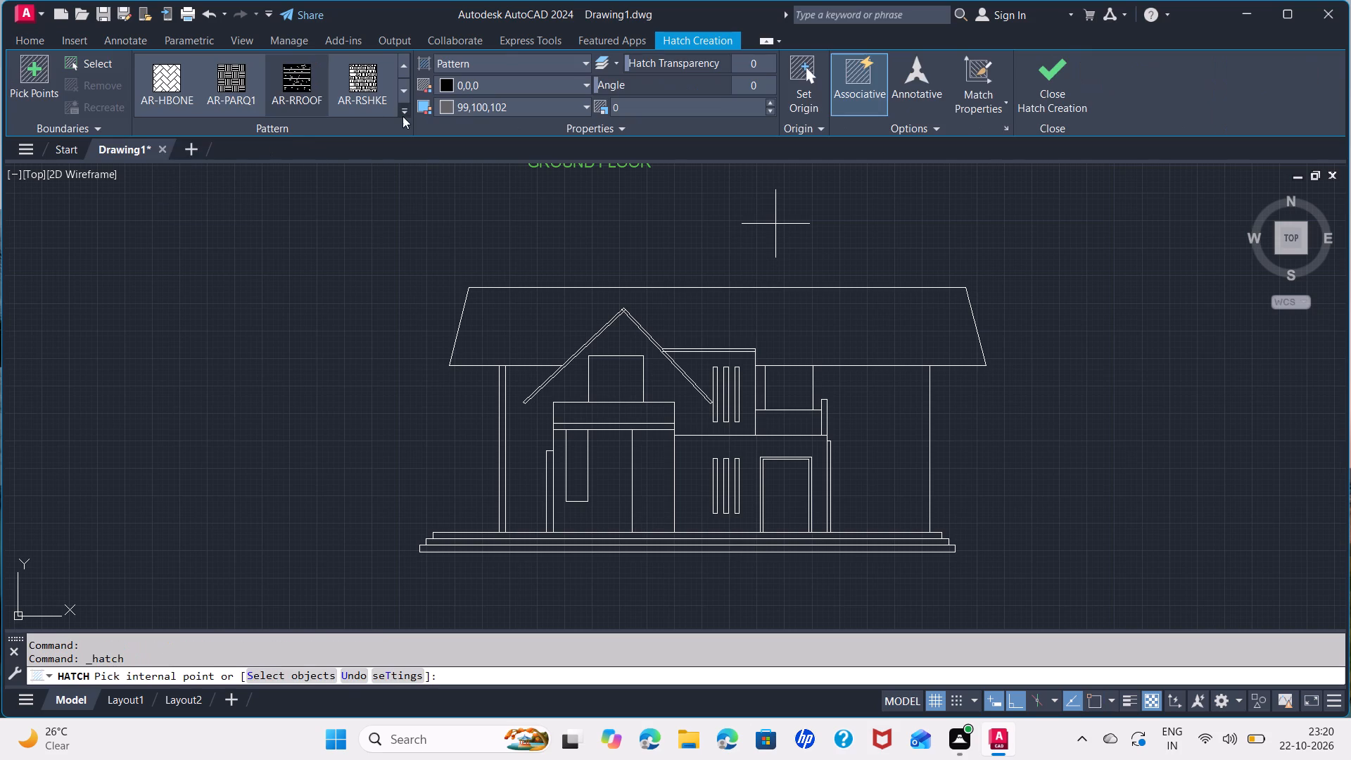
click(404, 113)
click(302, 80)
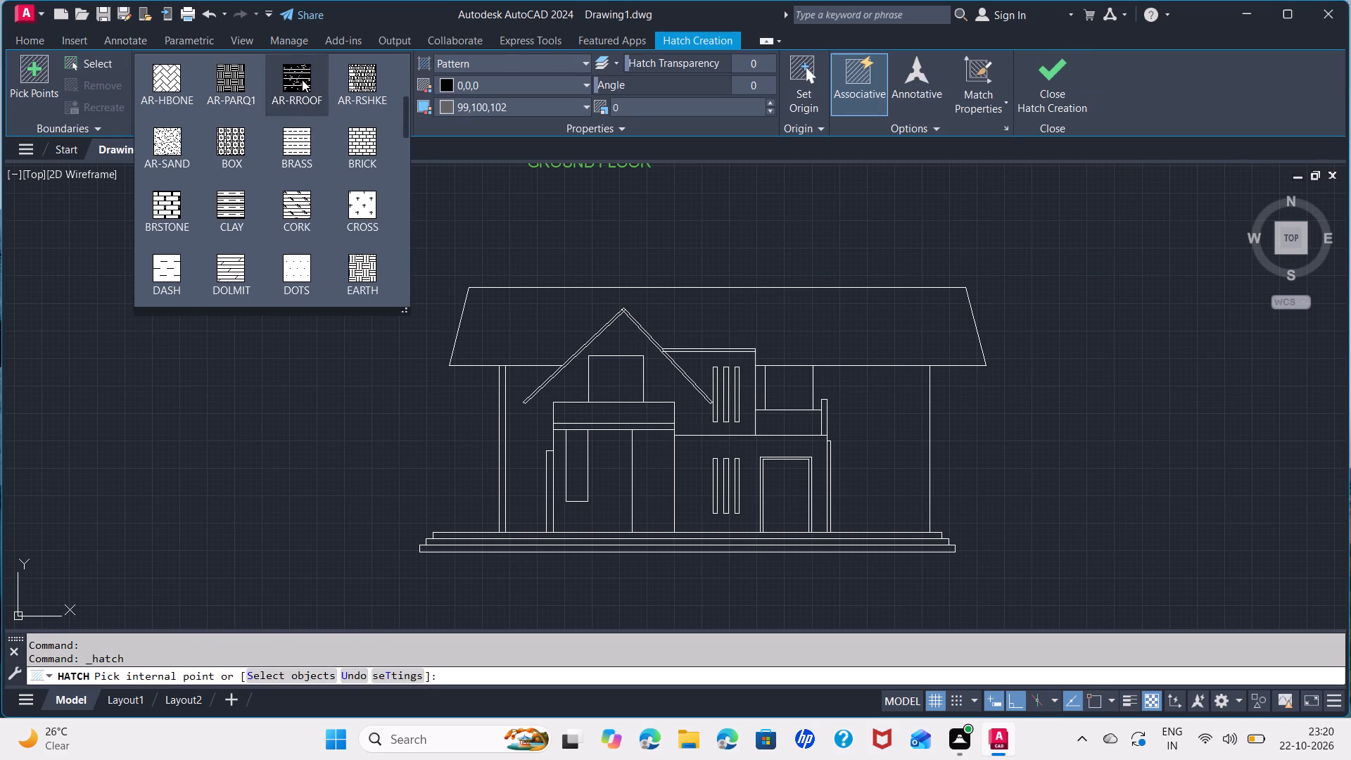
click(538, 336)
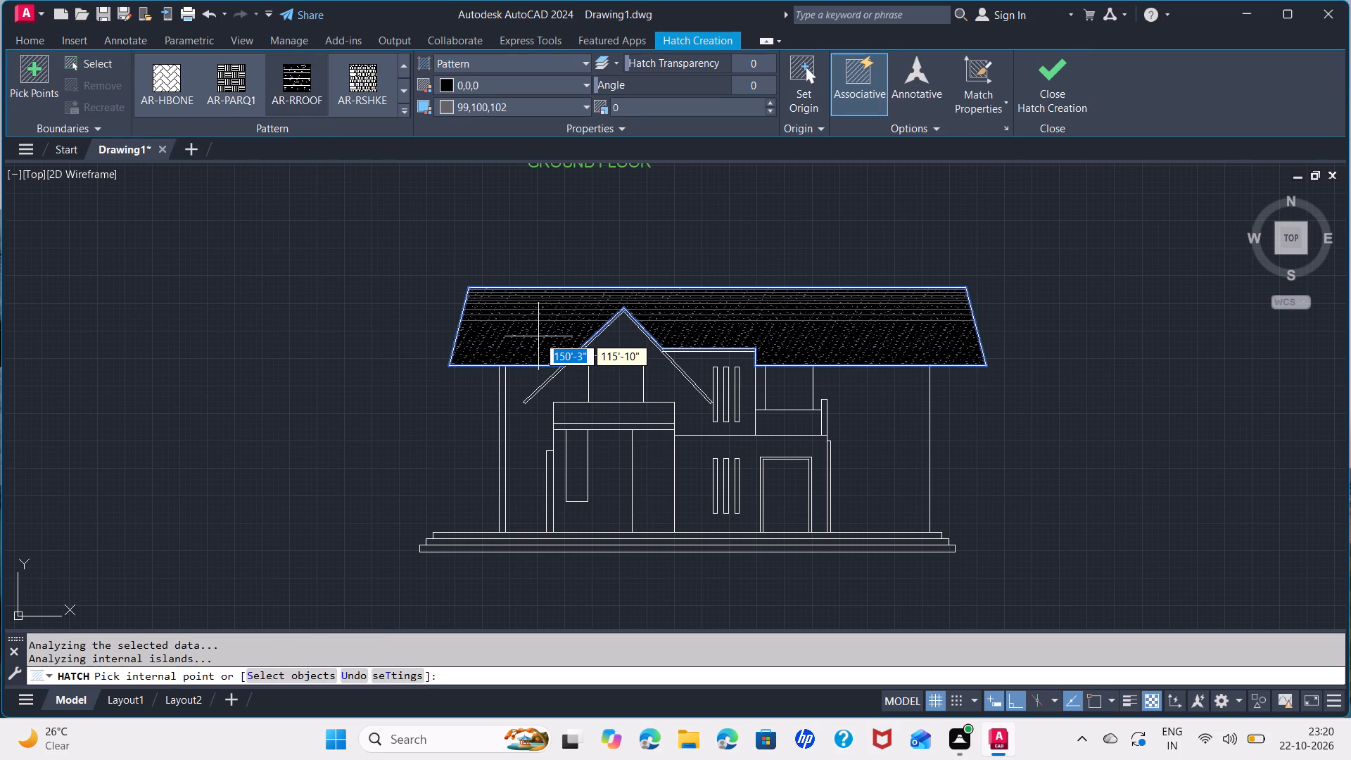
scroll(538, 336, up, 2)
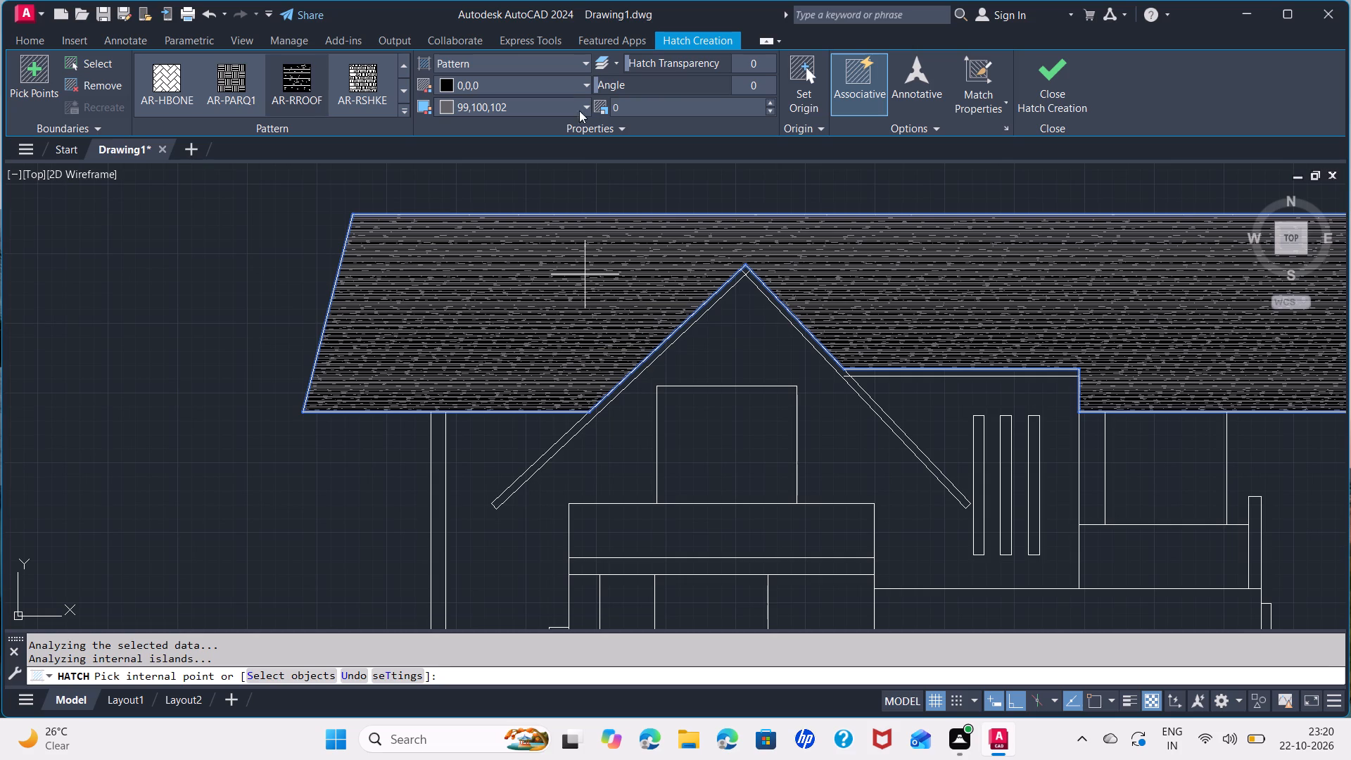
click(630, 109)
key(1)
key(Return)
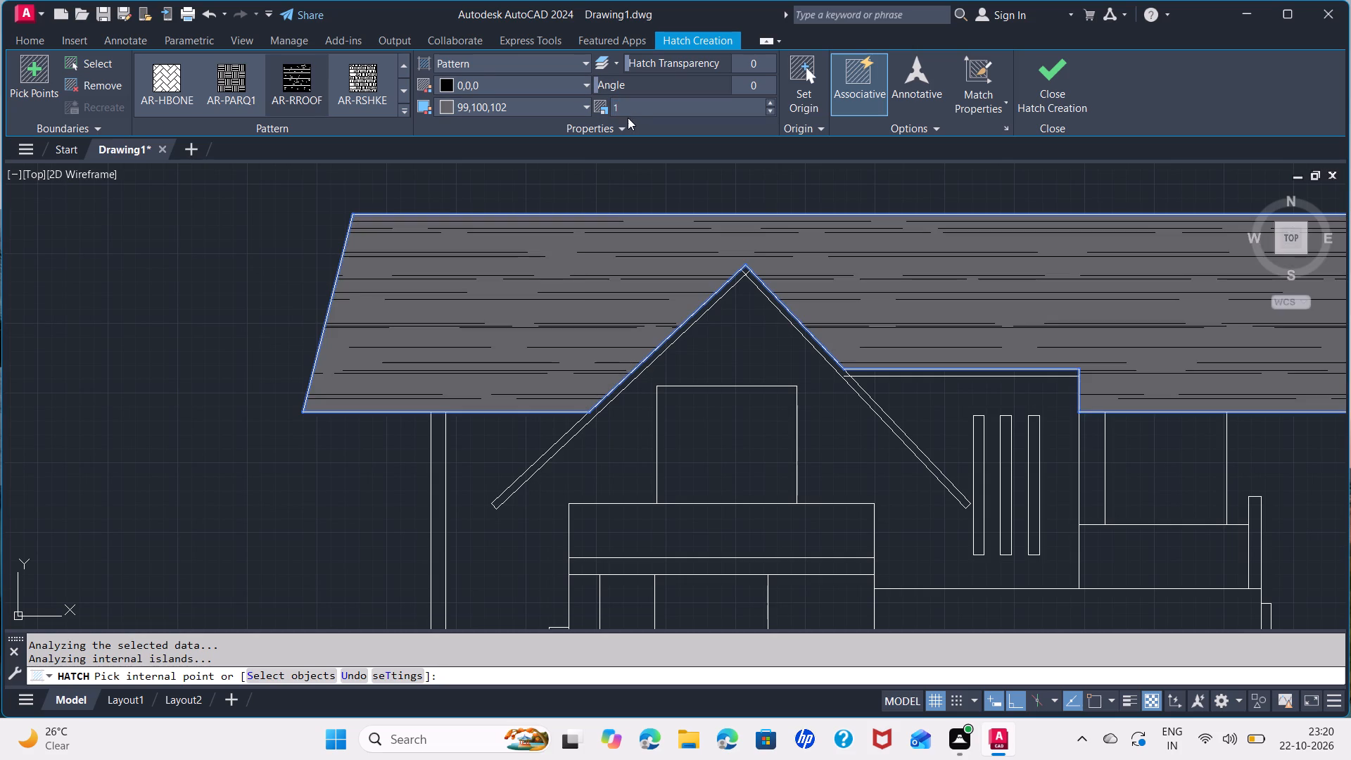
key(Return)
Recolour the roof hatch with pattern colour 254,234,185 and background colour 237,238,153.
scroll(540, 238, down, 4)
middle_drag(544, 286, 390, 329)
scroll(389, 329, up, 2)
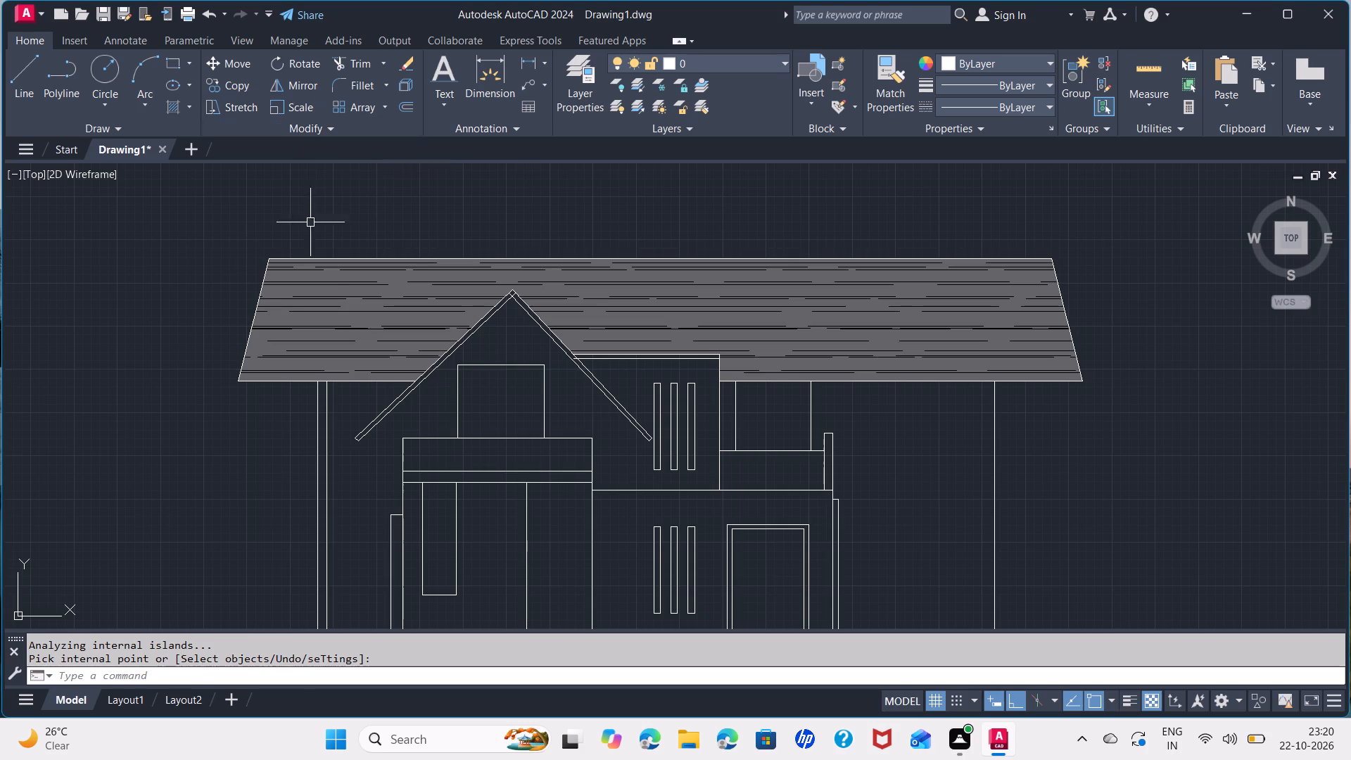
click(306, 288)
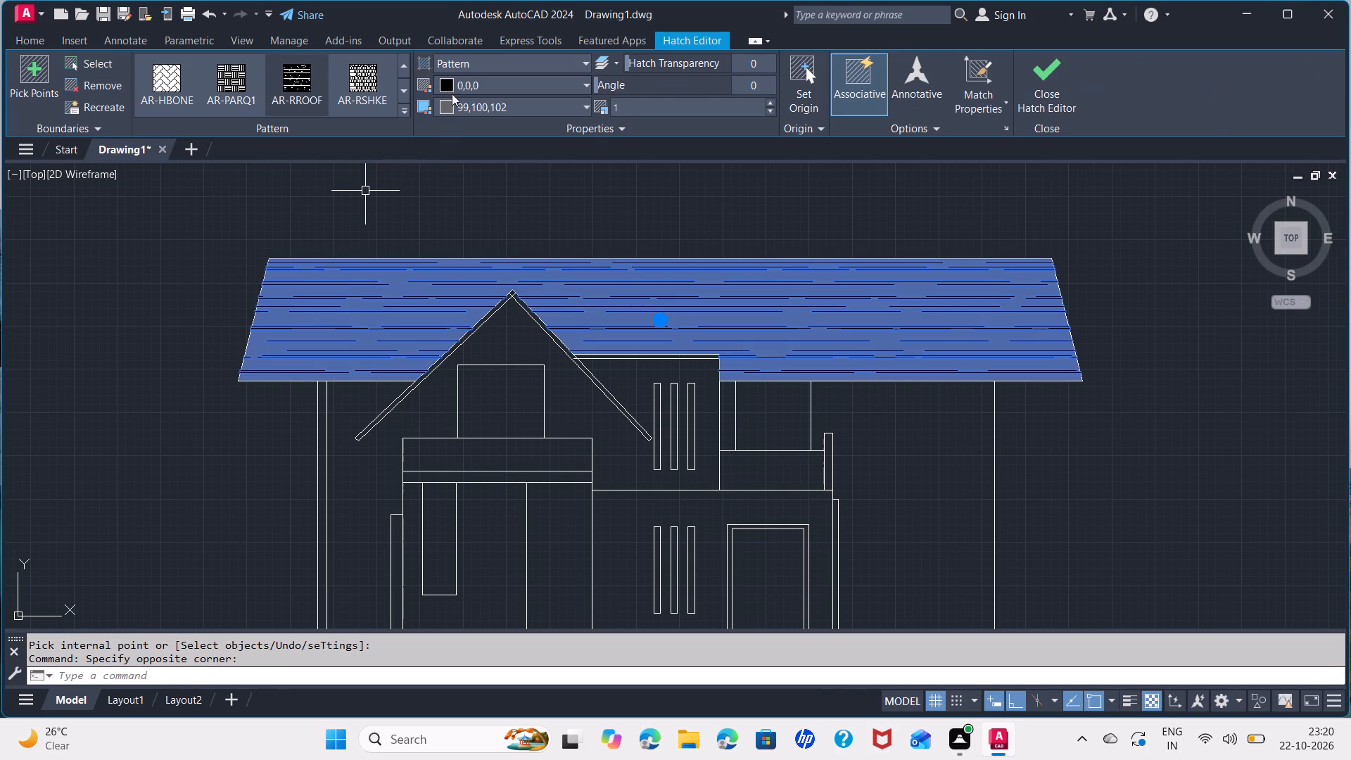
click(444, 81)
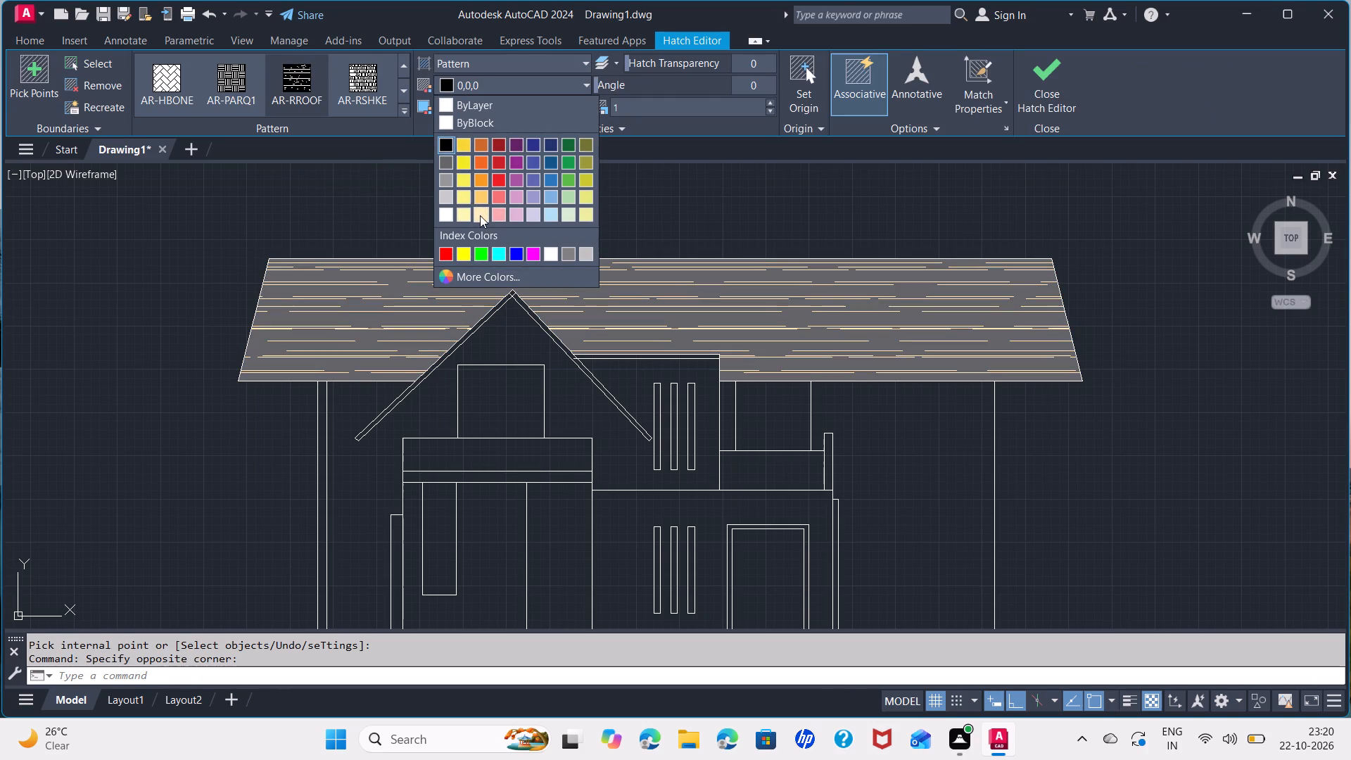
click(480, 215)
click(452, 106)
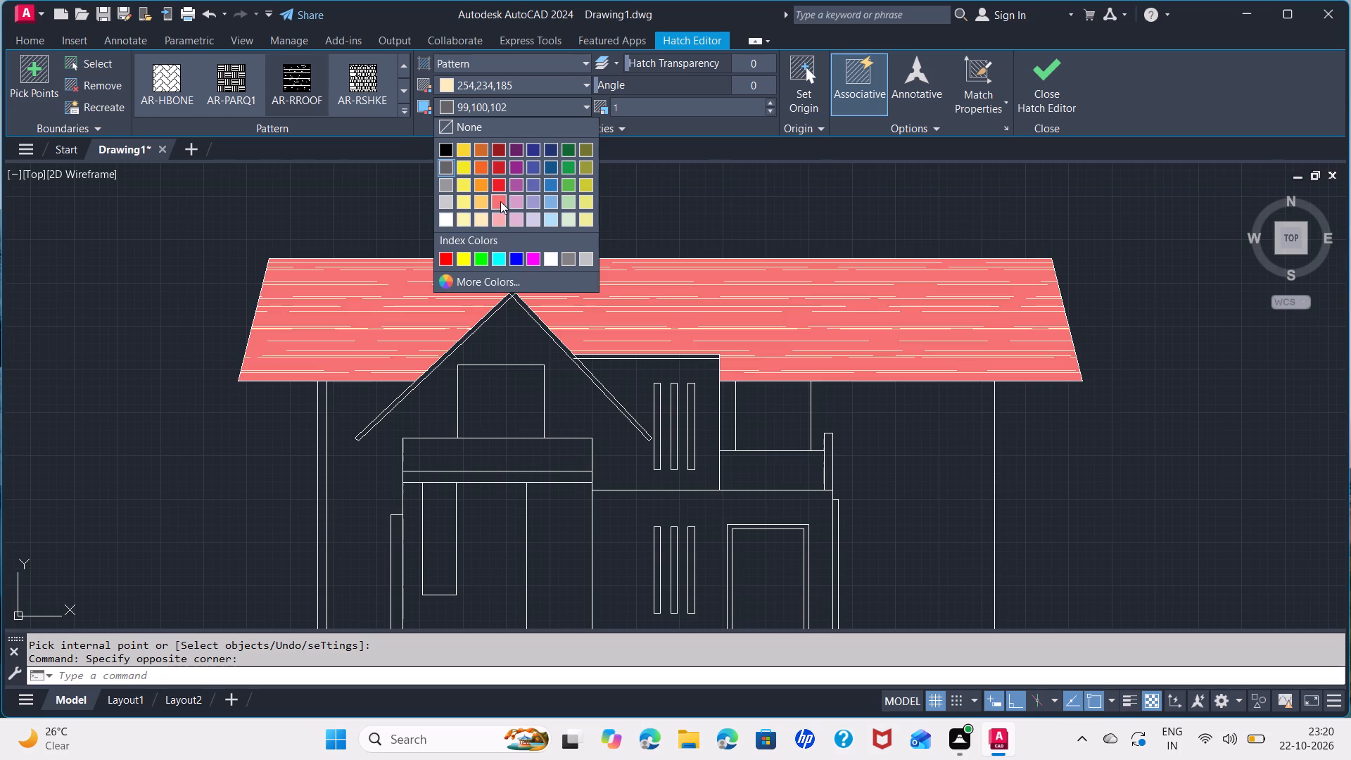
click(590, 218)
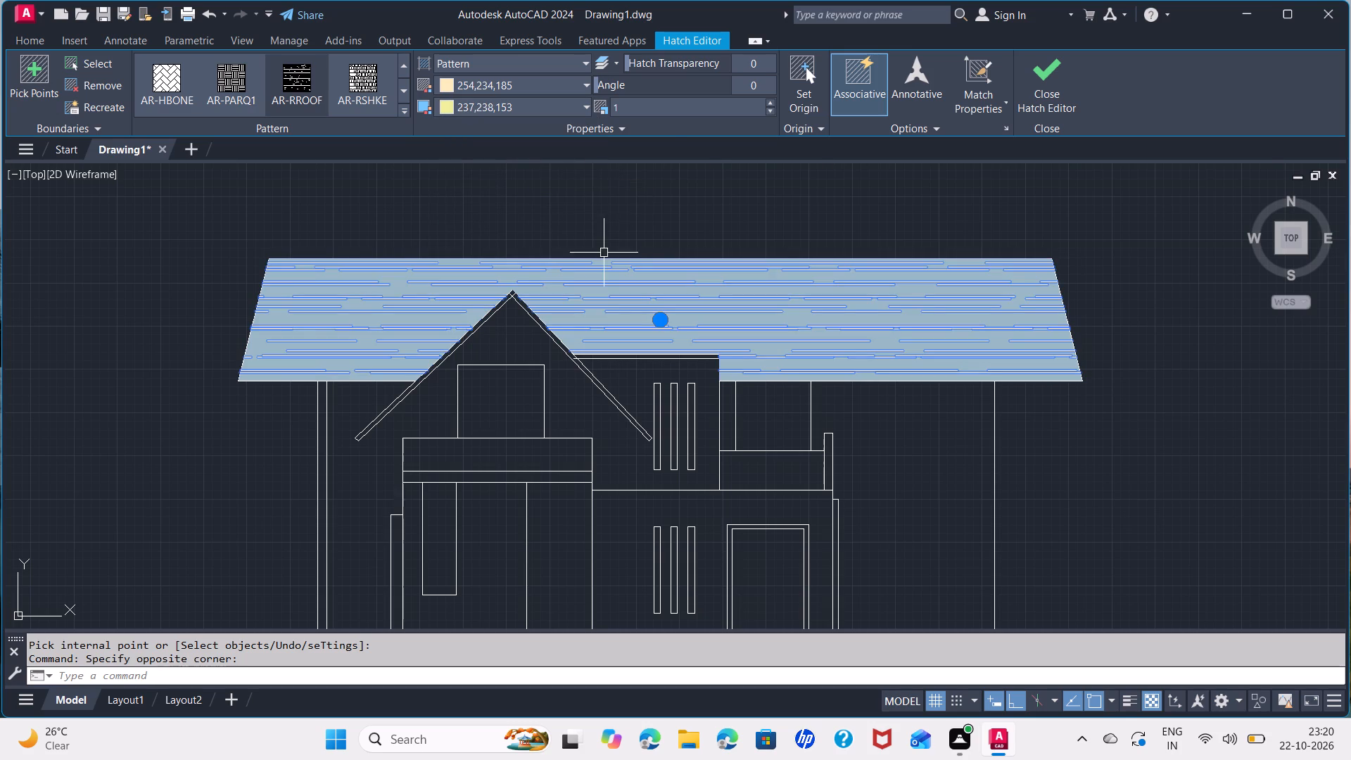
Set the roof hatch's pattern scale to 0.2.
click(685, 110)
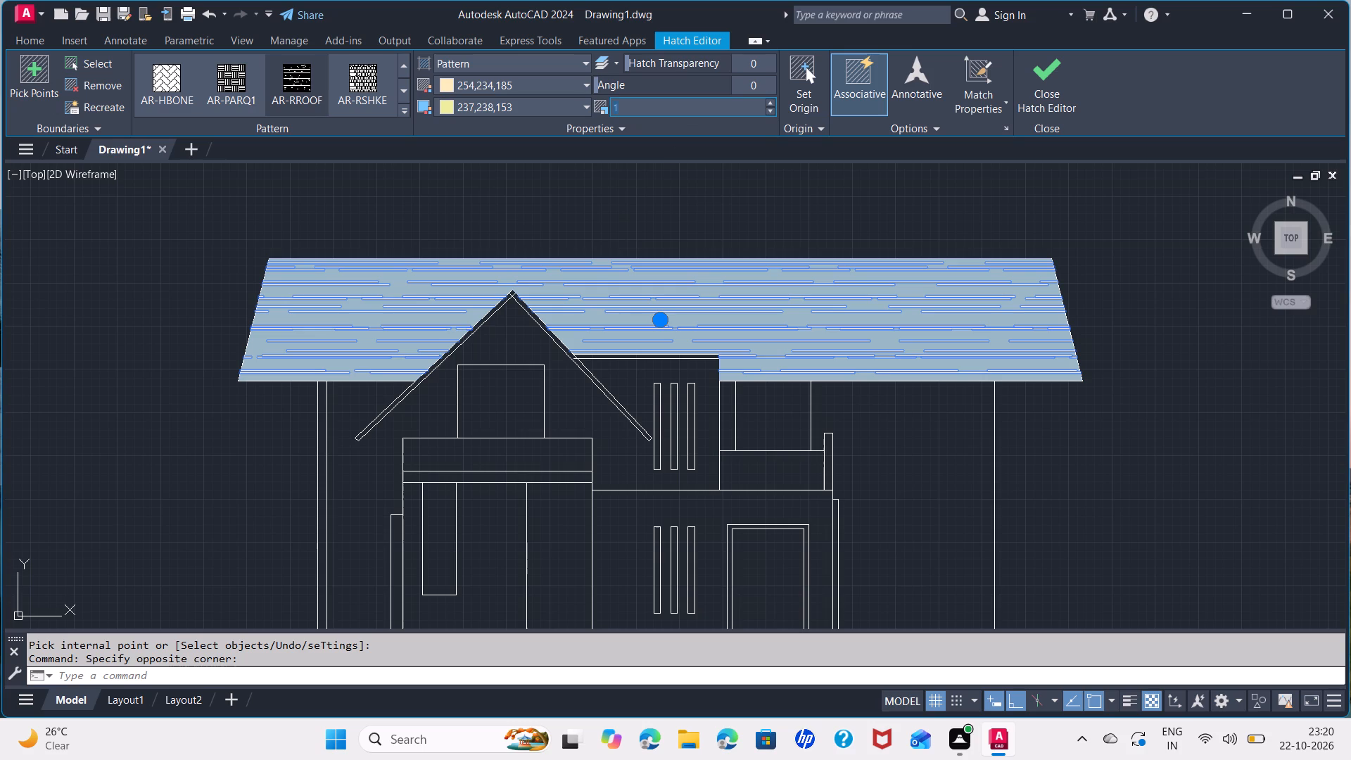
text(0.)
key(2)
key(Return)
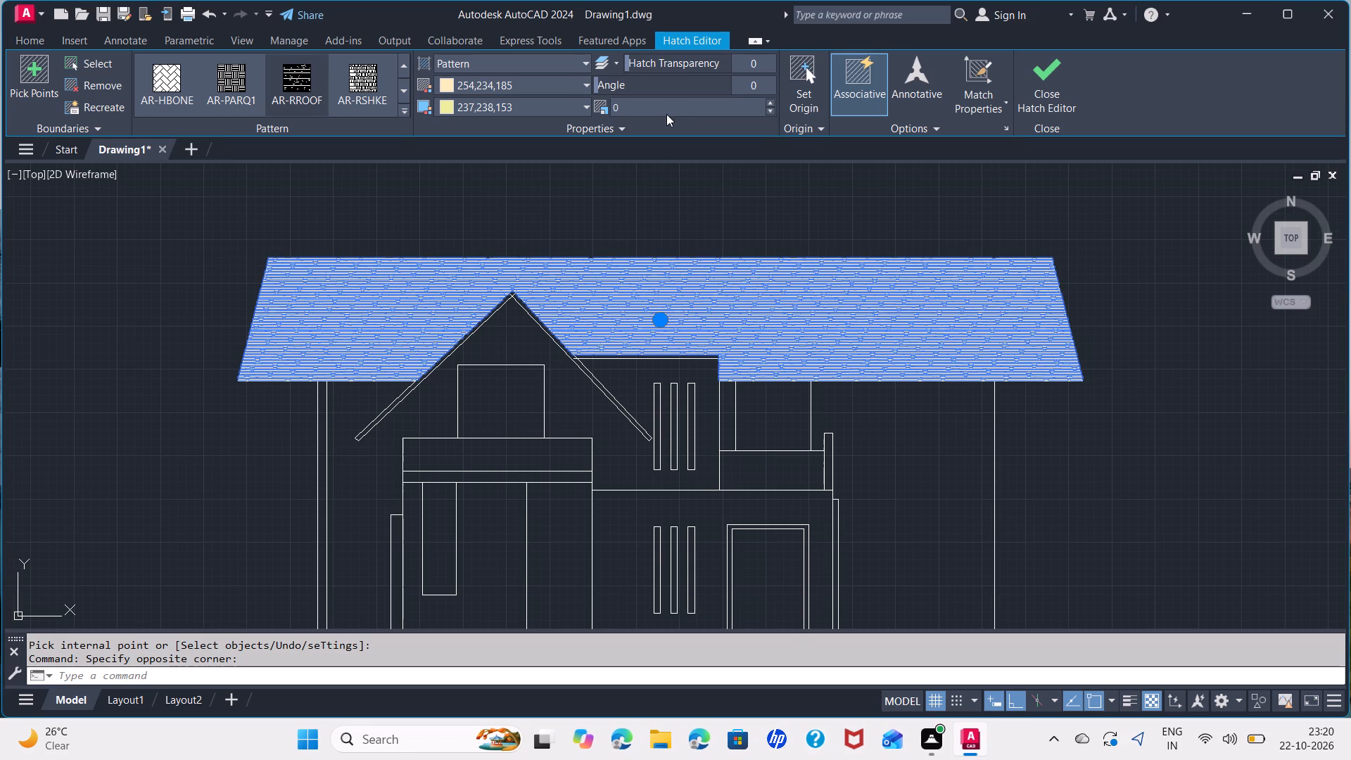
key(Escape)
Hatch the rear walls, gable, upper wall block and strip beside the terrace opening with AR-BRSTD, colour 153,27,30 on background 254,234,185.
scroll(414, 214, down, 1)
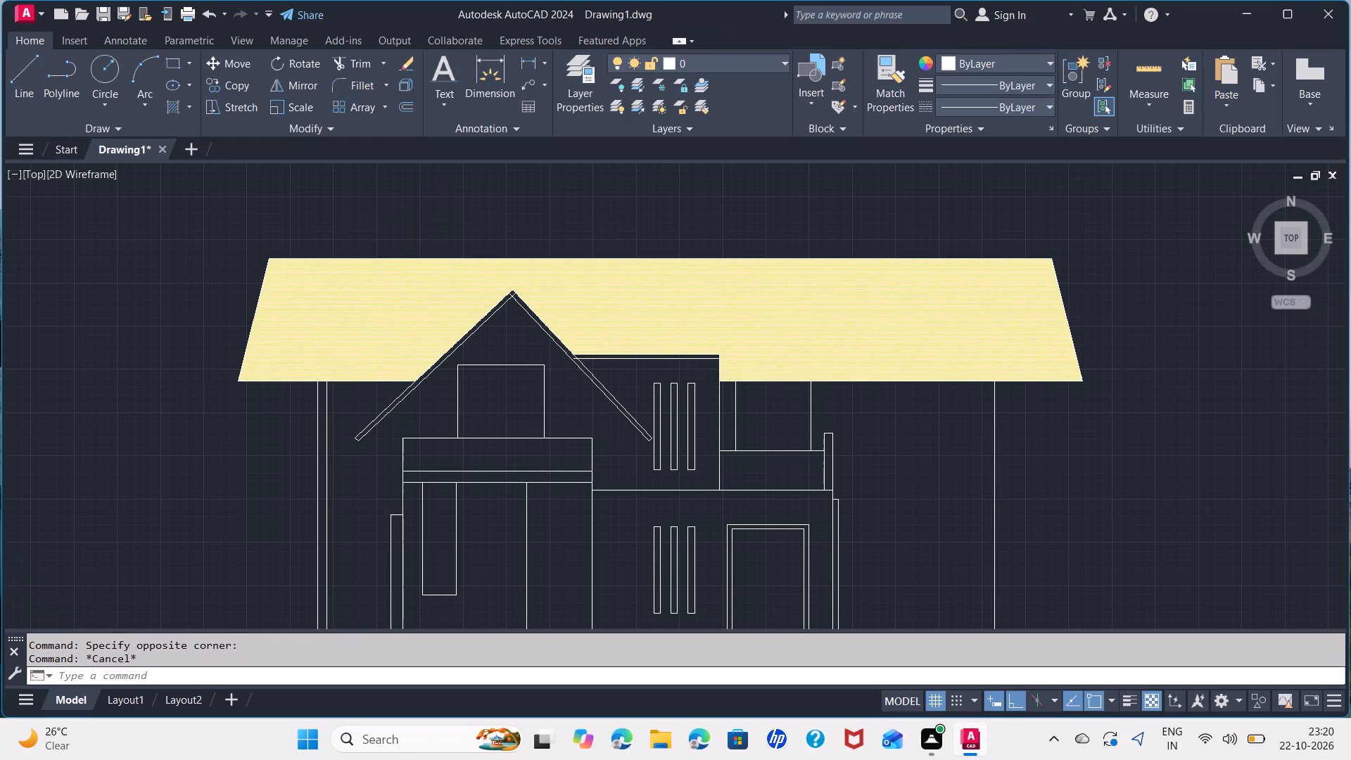
middle_drag(494, 359, 488, 329)
scroll(539, 305, up, 2)
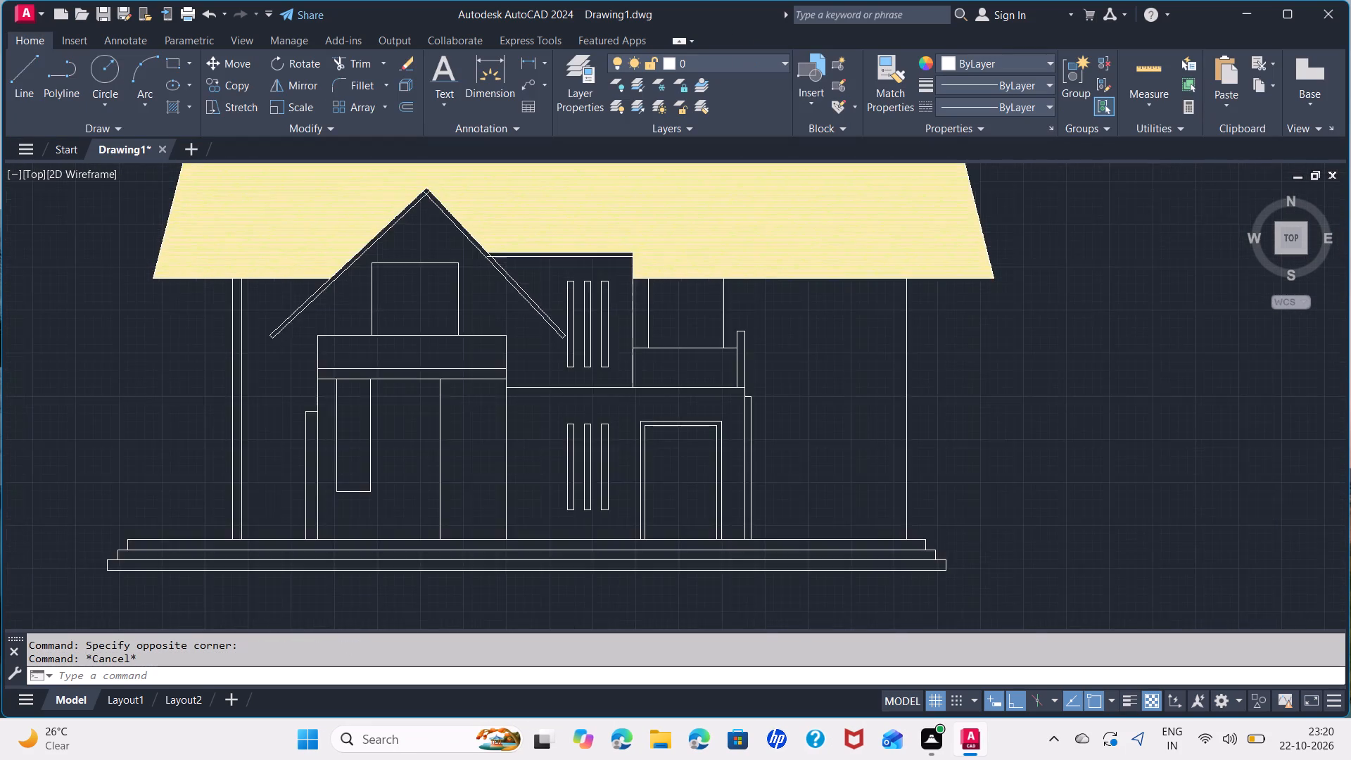
scroll(607, 327, down, 2)
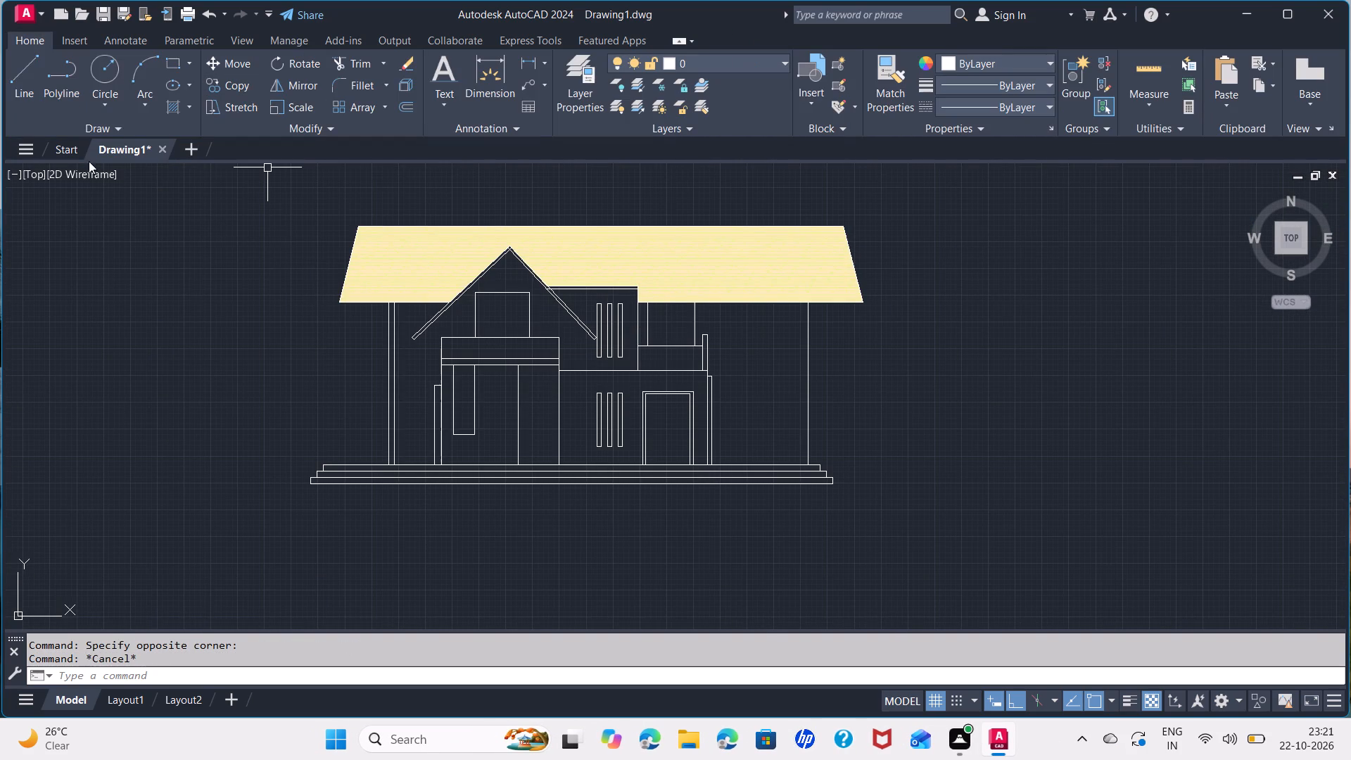
click(191, 110)
click(179, 139)
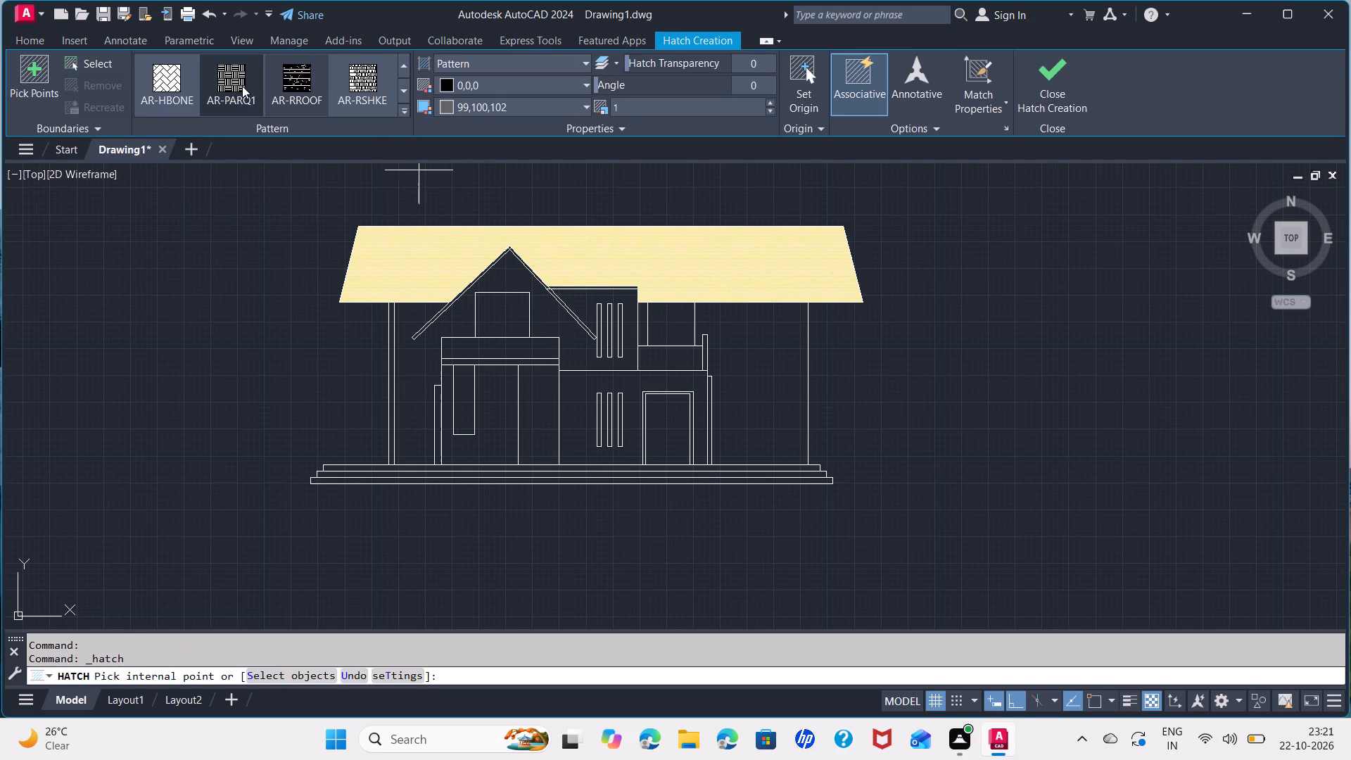
click(406, 110)
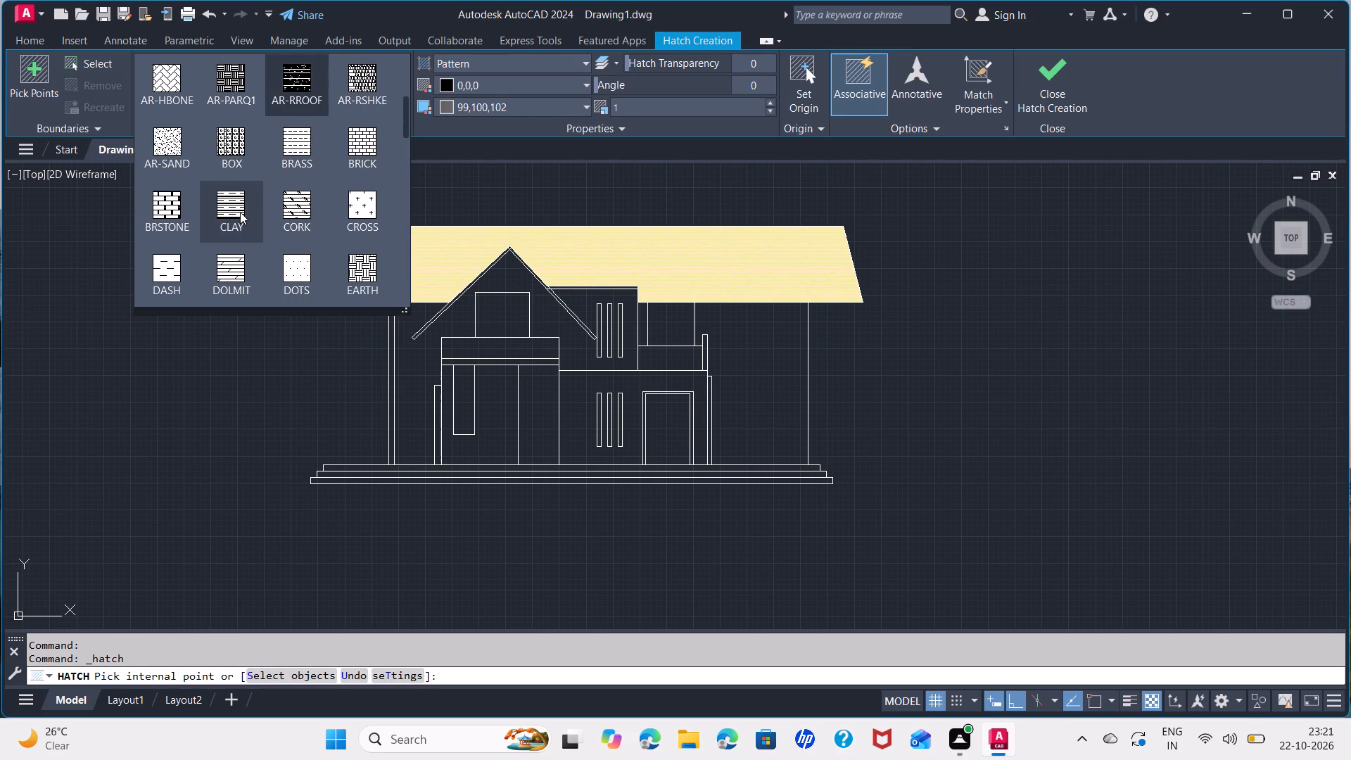
scroll(344, 123, up, 3)
click(307, 206)
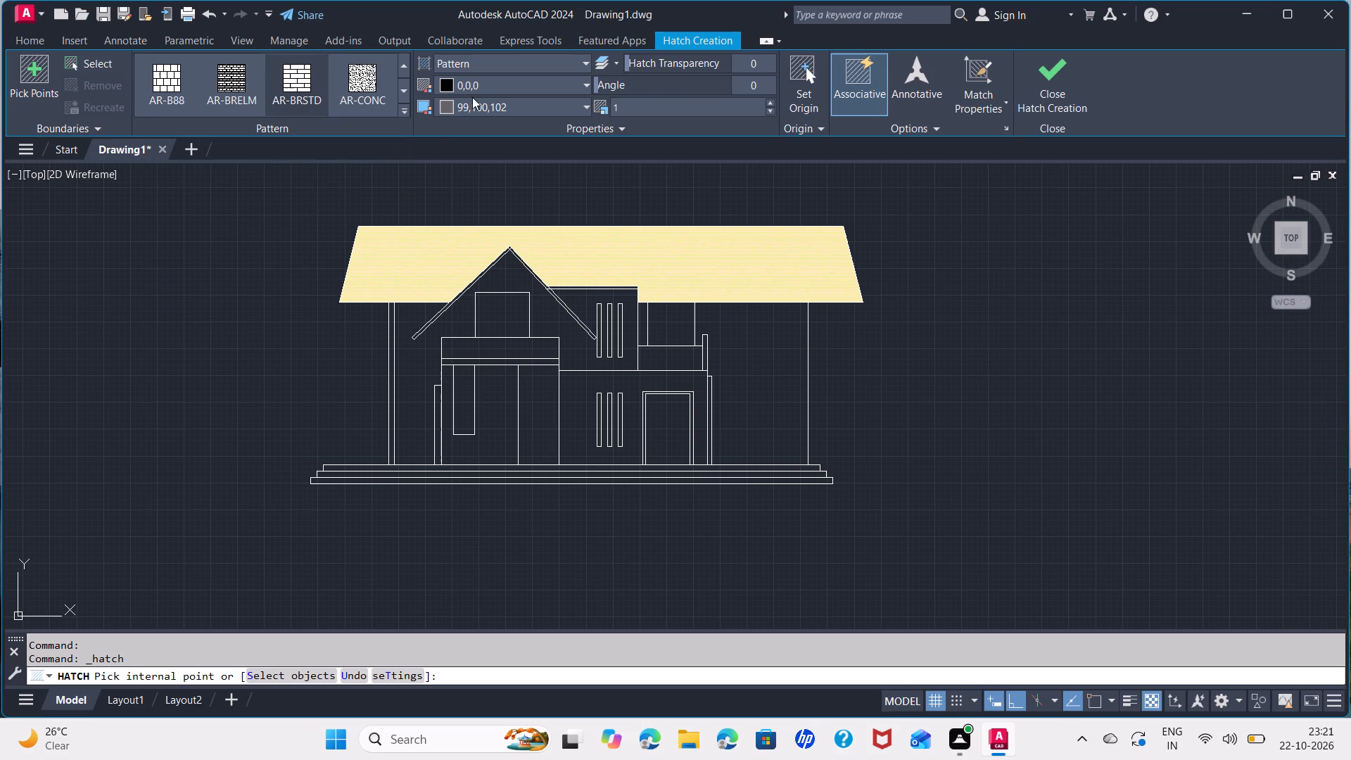
click(446, 82)
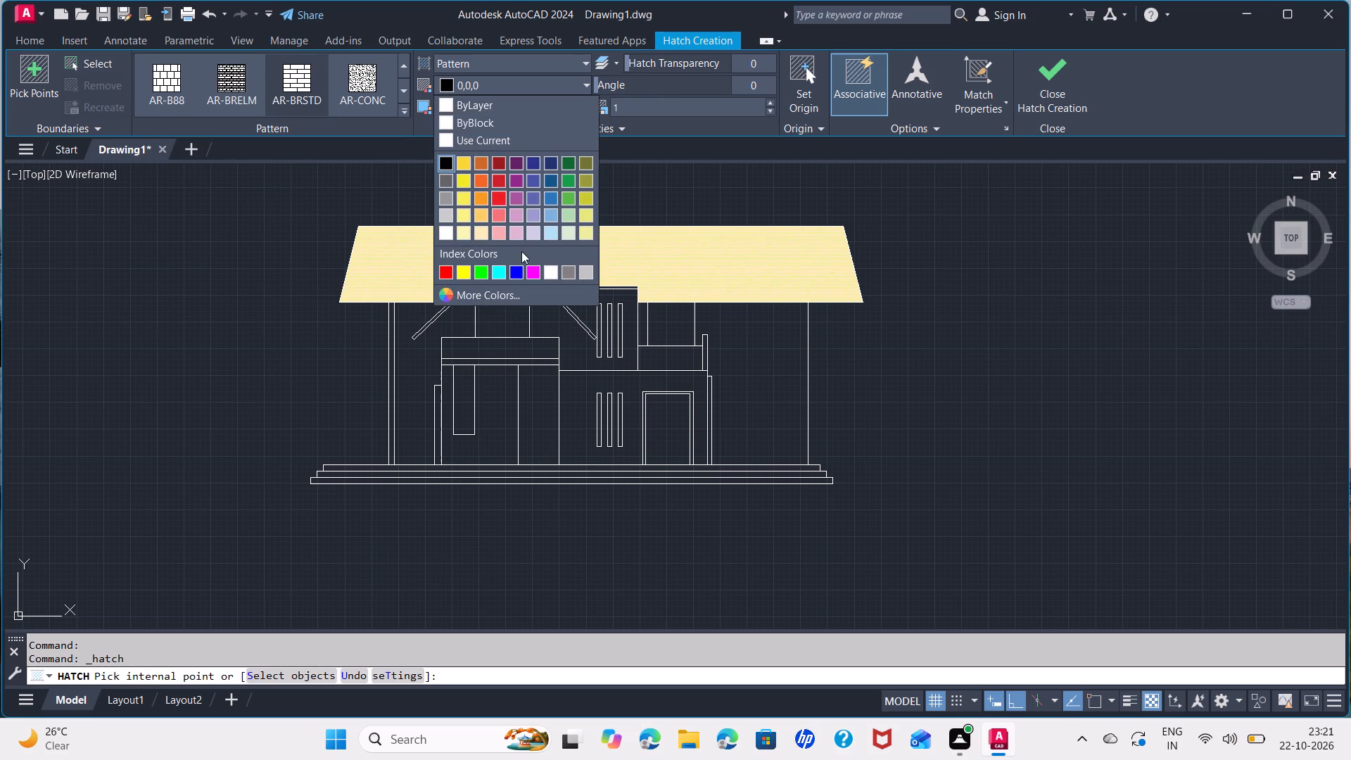
click(495, 161)
click(443, 106)
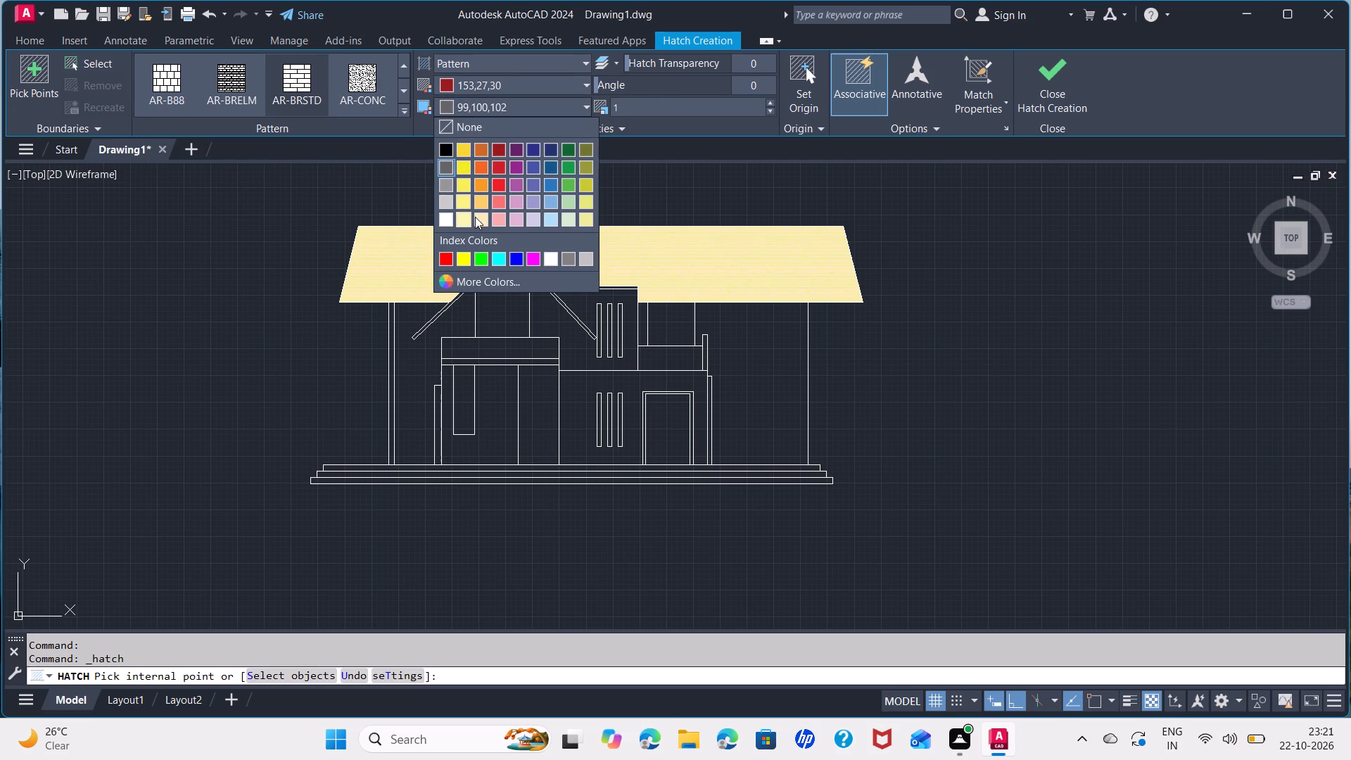
click(478, 217)
click(419, 383)
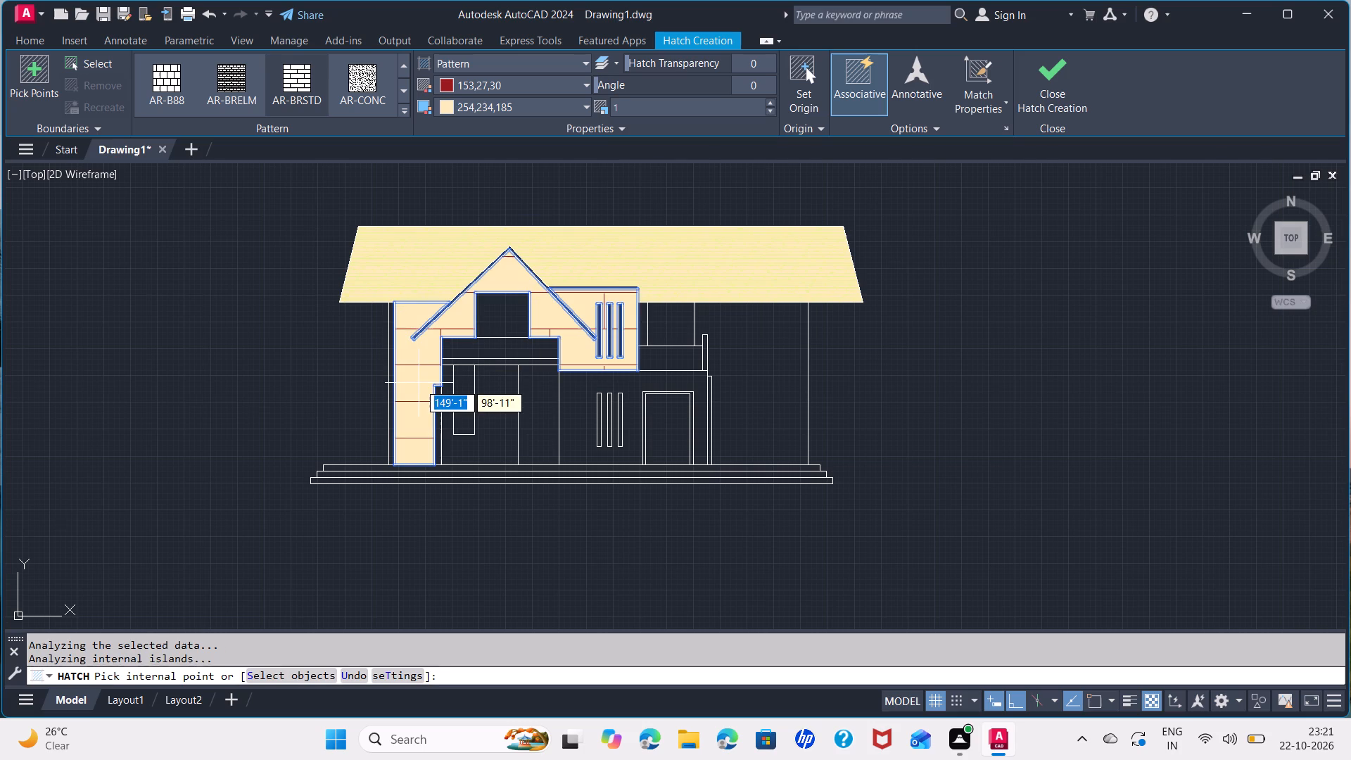
click(770, 427)
scroll(649, 311, up, 3)
click(603, 340)
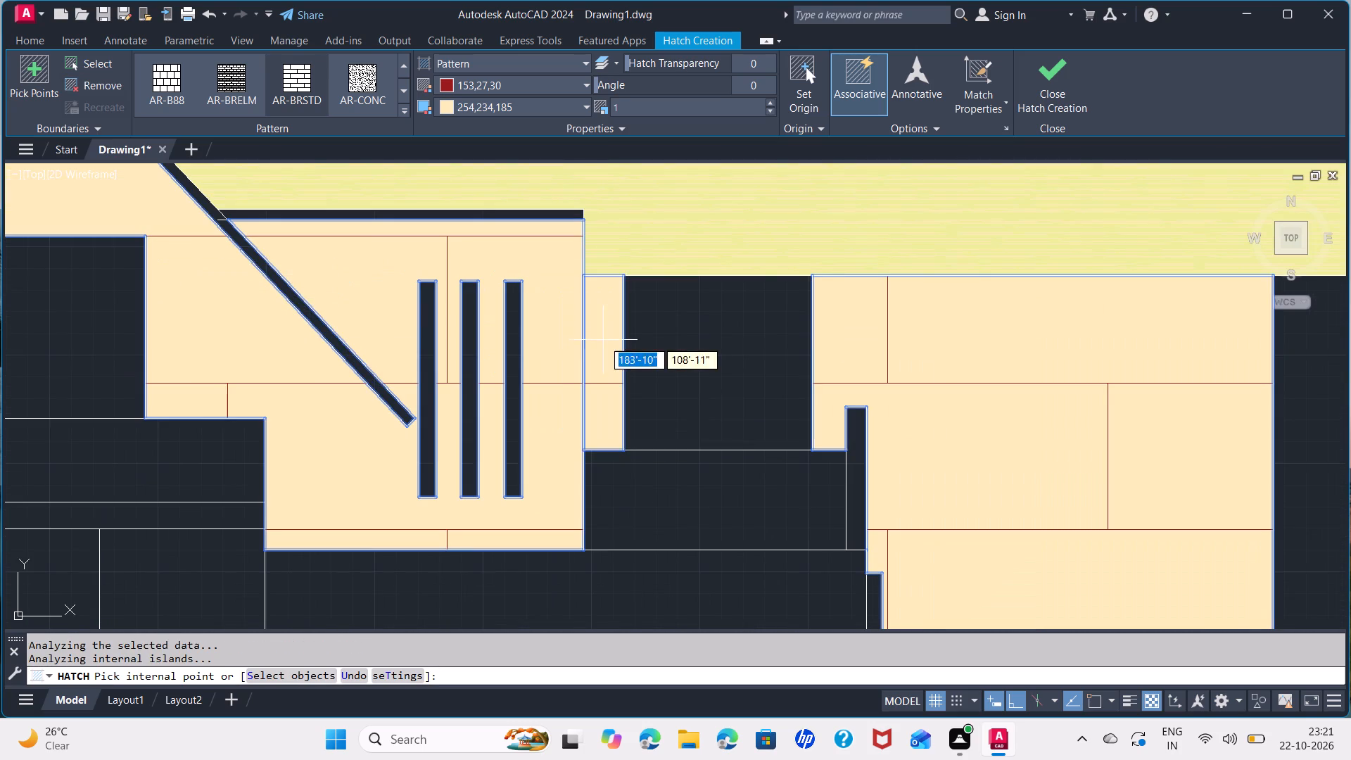
Add the ground-floor walls around the framed door and around the tall narrow window to the AR-BRSTD brick hatch.
scroll(704, 508, down, 2)
middle_drag(698, 575, 747, 406)
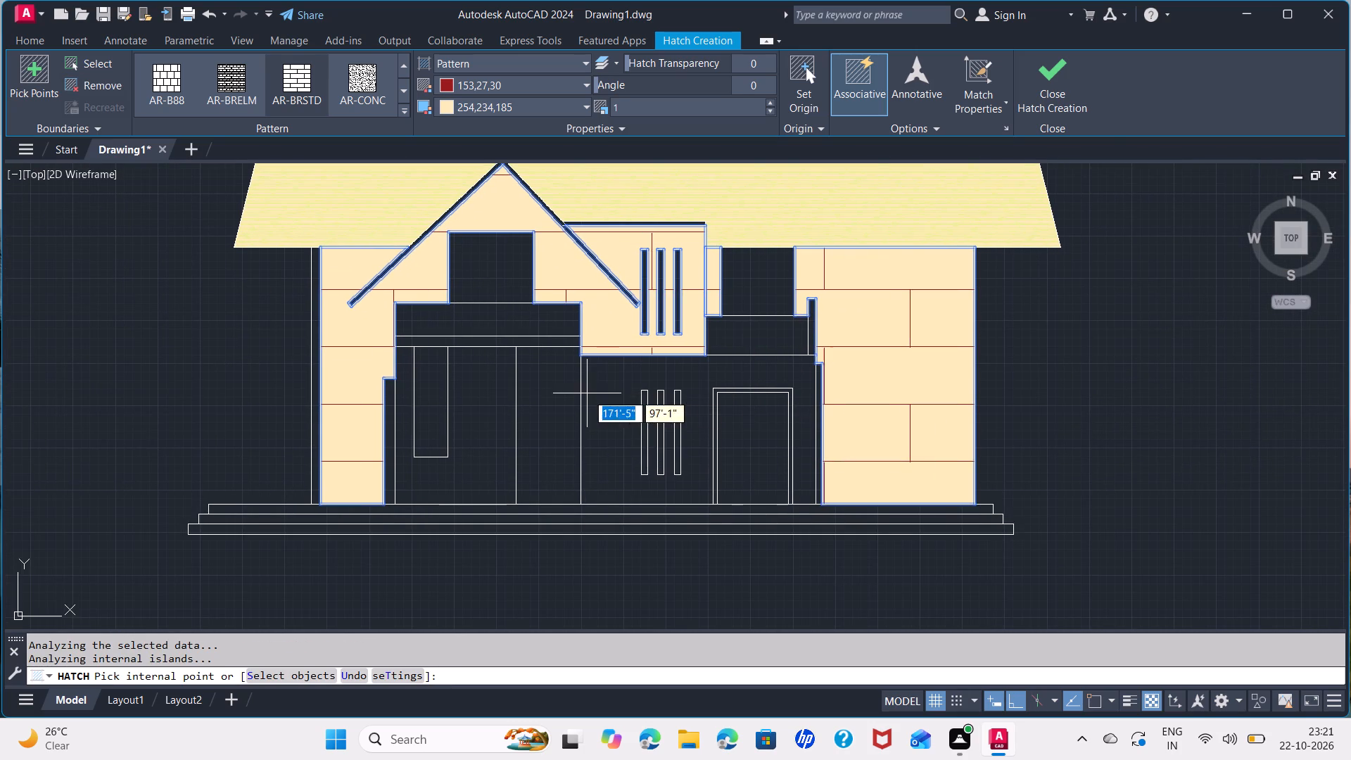
click(597, 400)
click(492, 422)
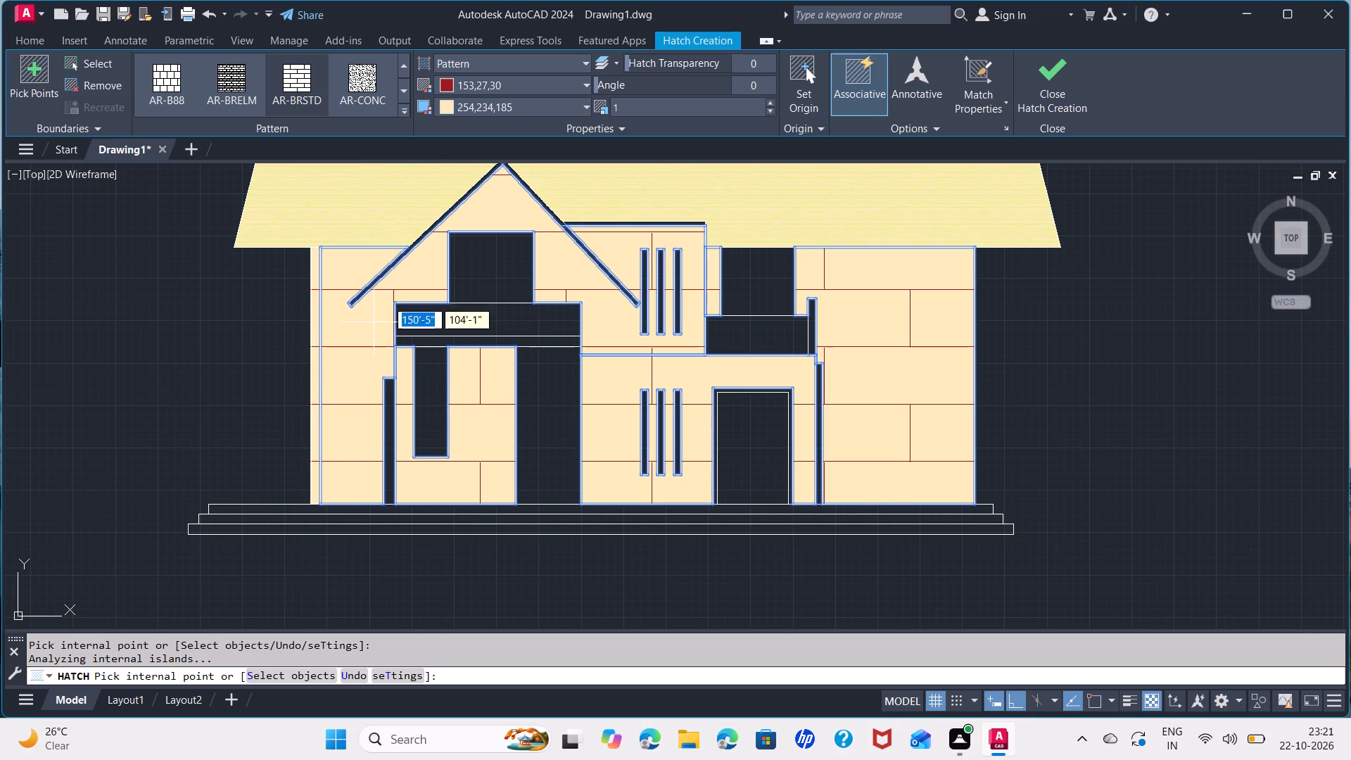
Set the brick hatch's pattern scale to 0.1 and finish the wall hatch.
click(663, 114)
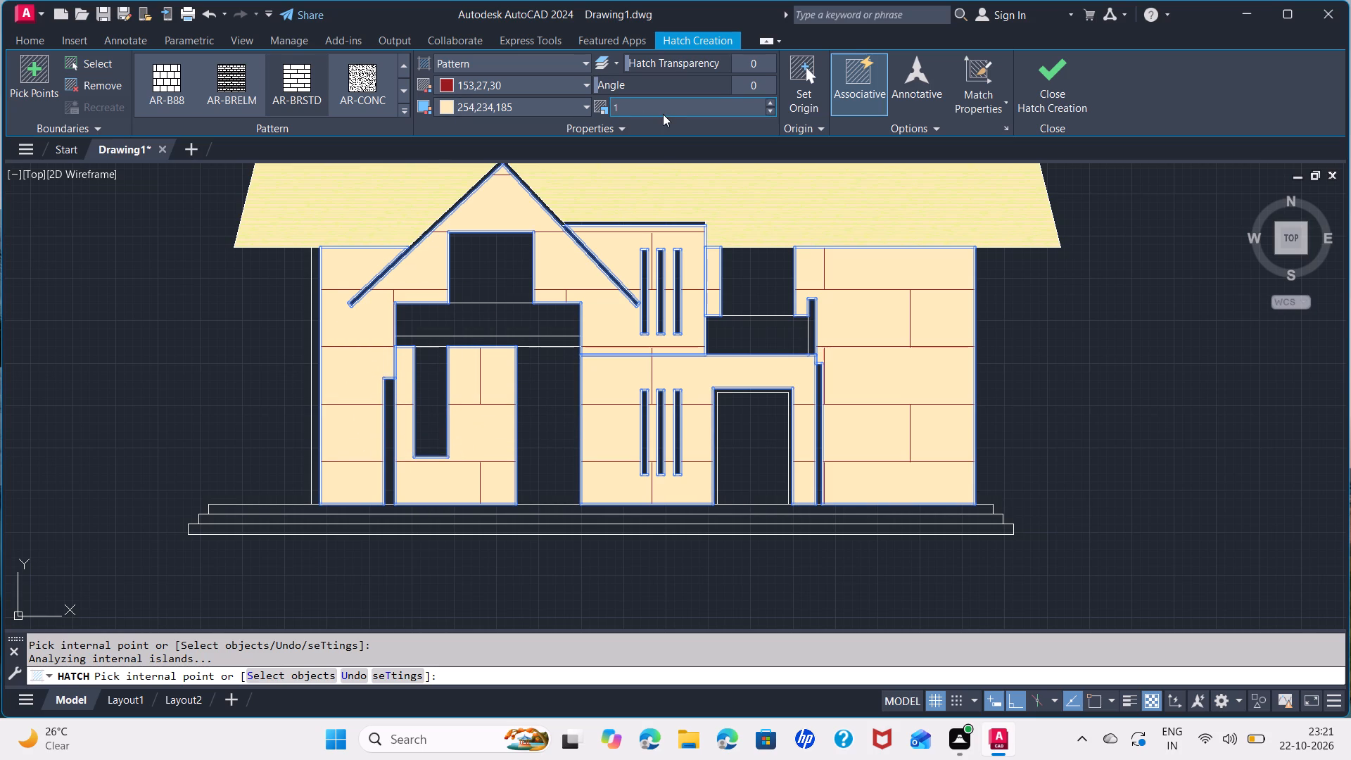
click(664, 110)
key(0)
key(period)
key(1)
key(Return)
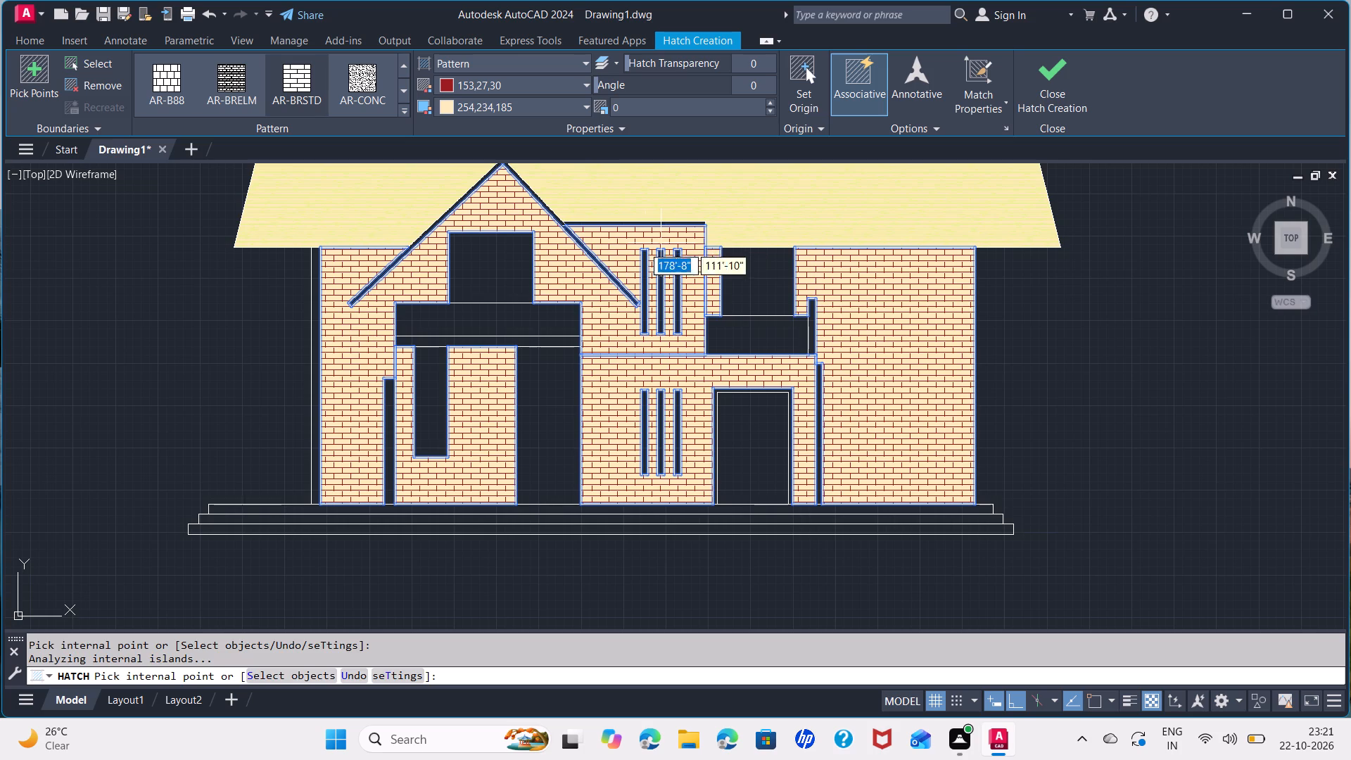
key(Escape)
Fill the gable window, narrow ground-floor window, upper terrace opening and framed door with a GR_INVCYL gradient, colours 173,221,247 and 122,175,223.
scroll(406, 253, up, 2)
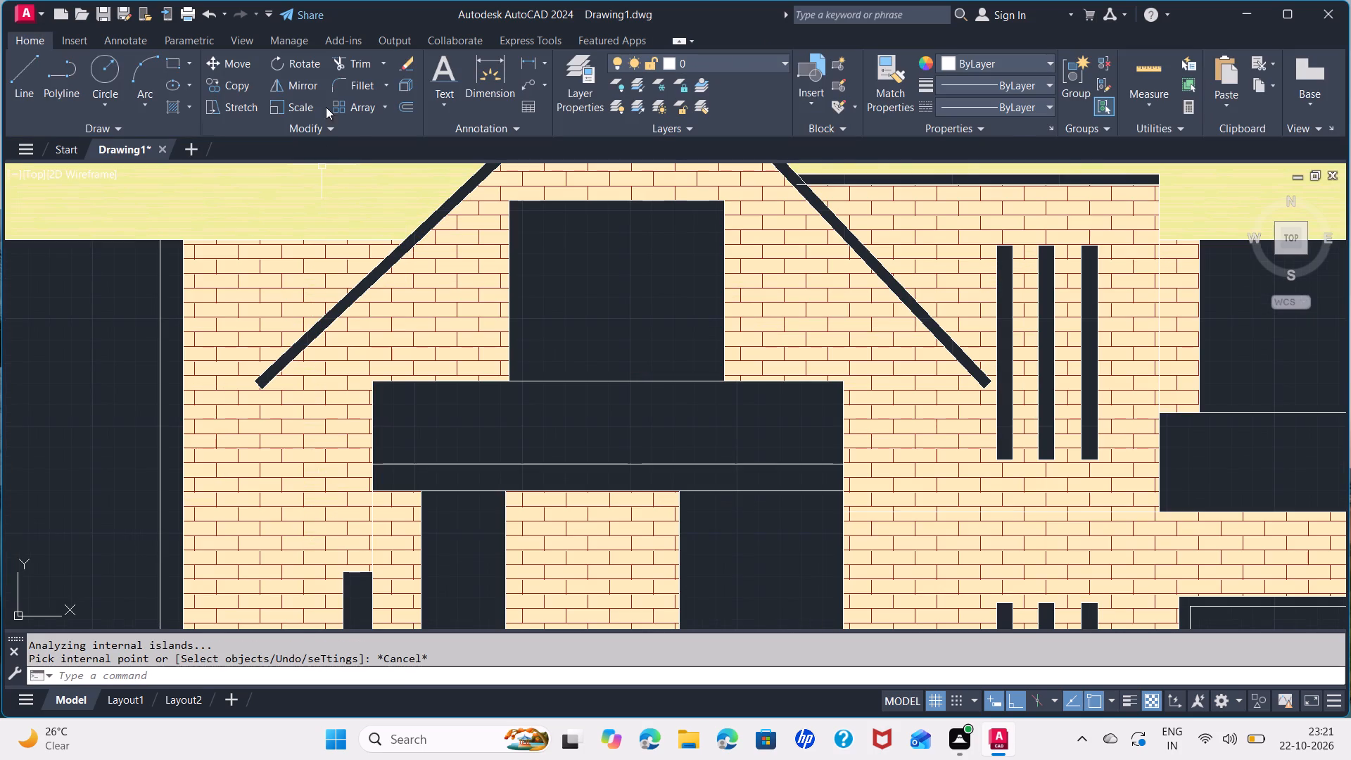
click(191, 104)
click(203, 167)
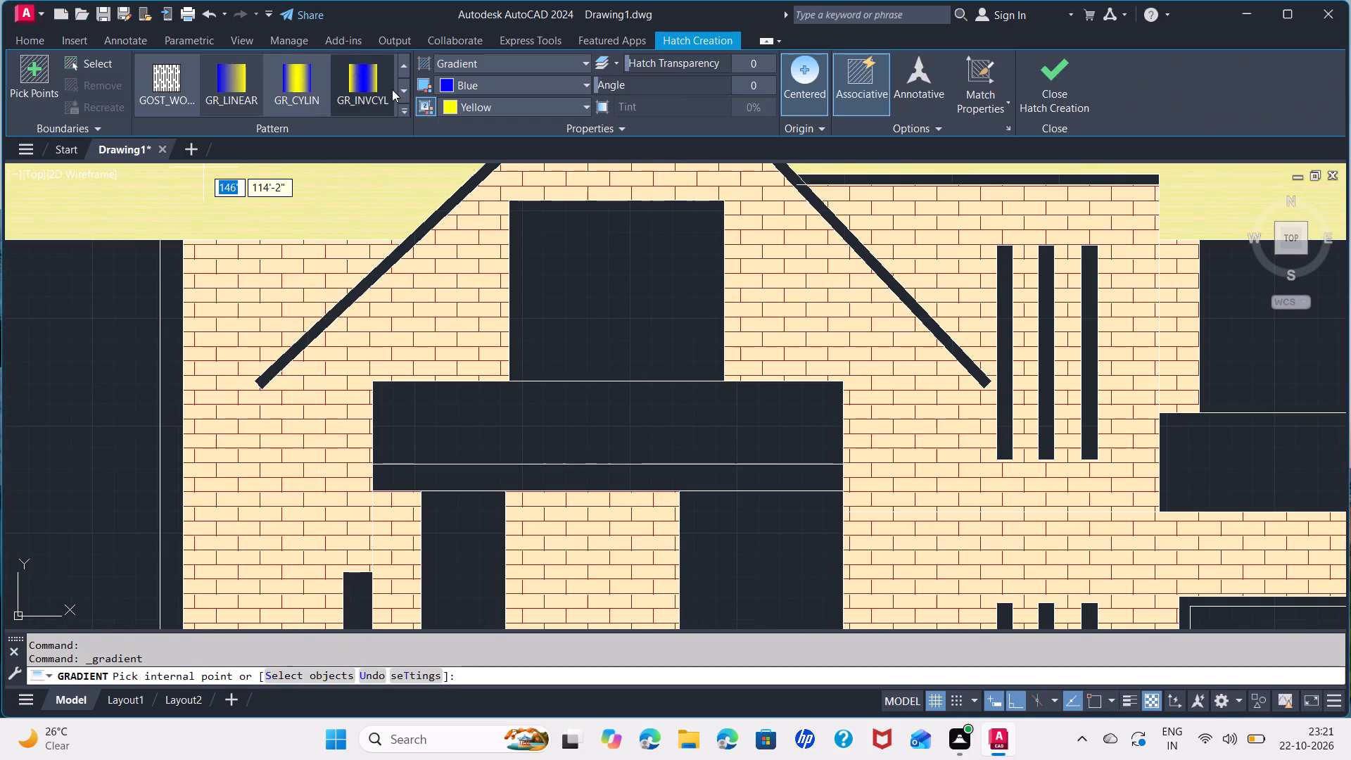
click(444, 84)
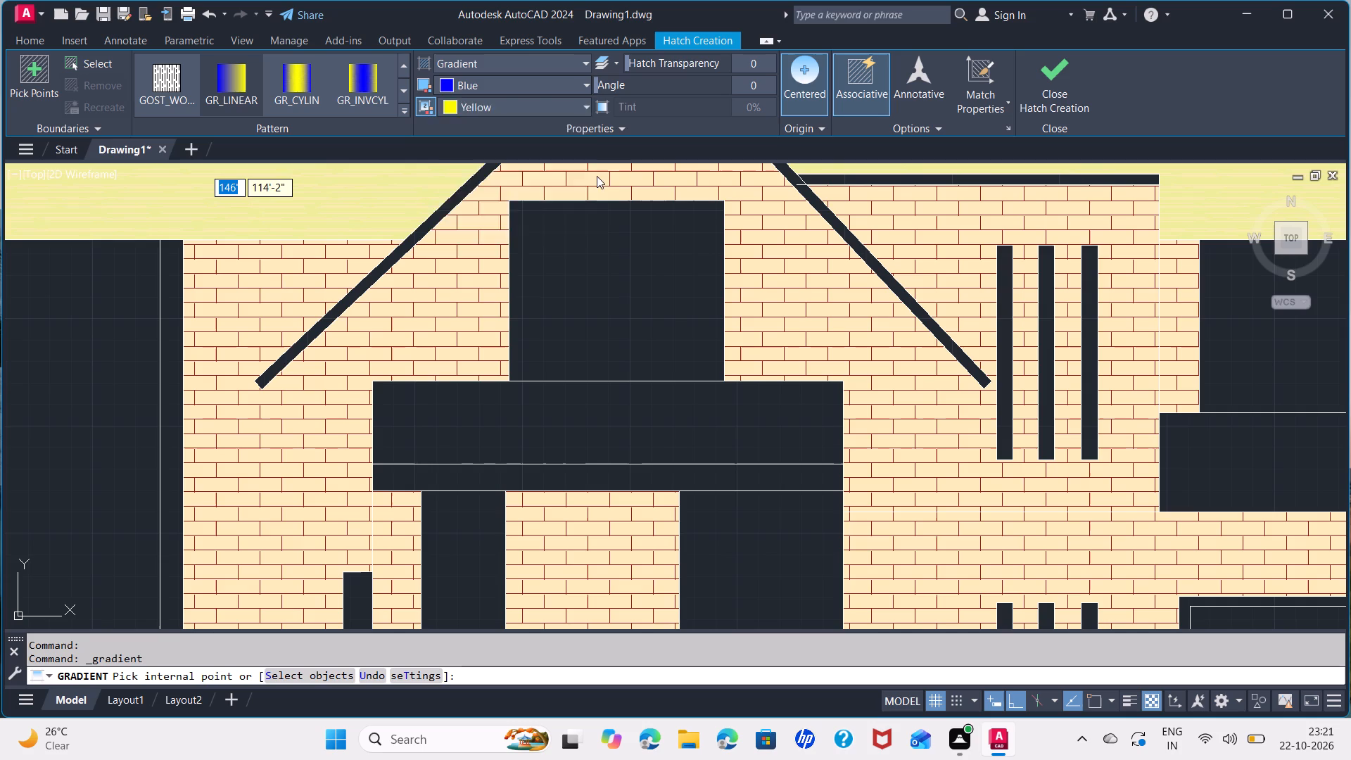
click(552, 177)
click(454, 112)
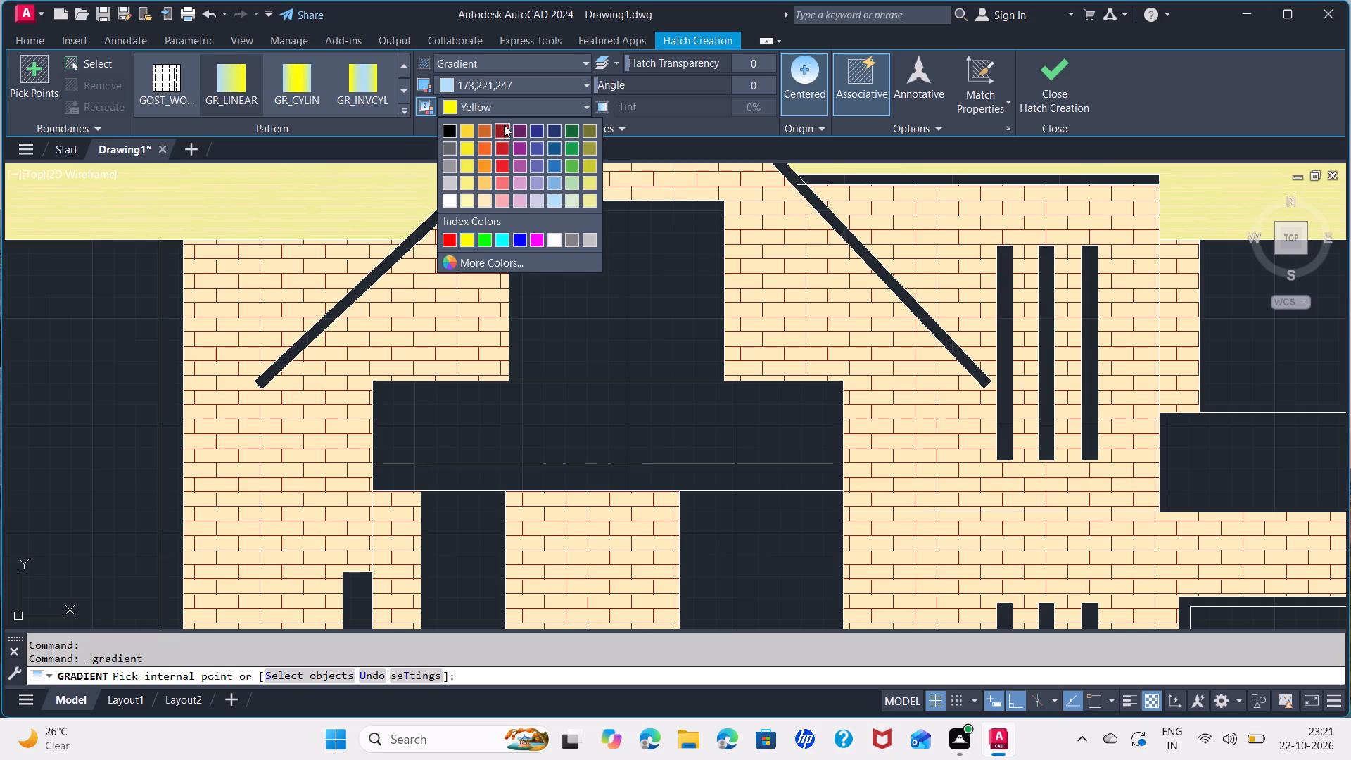
click(555, 183)
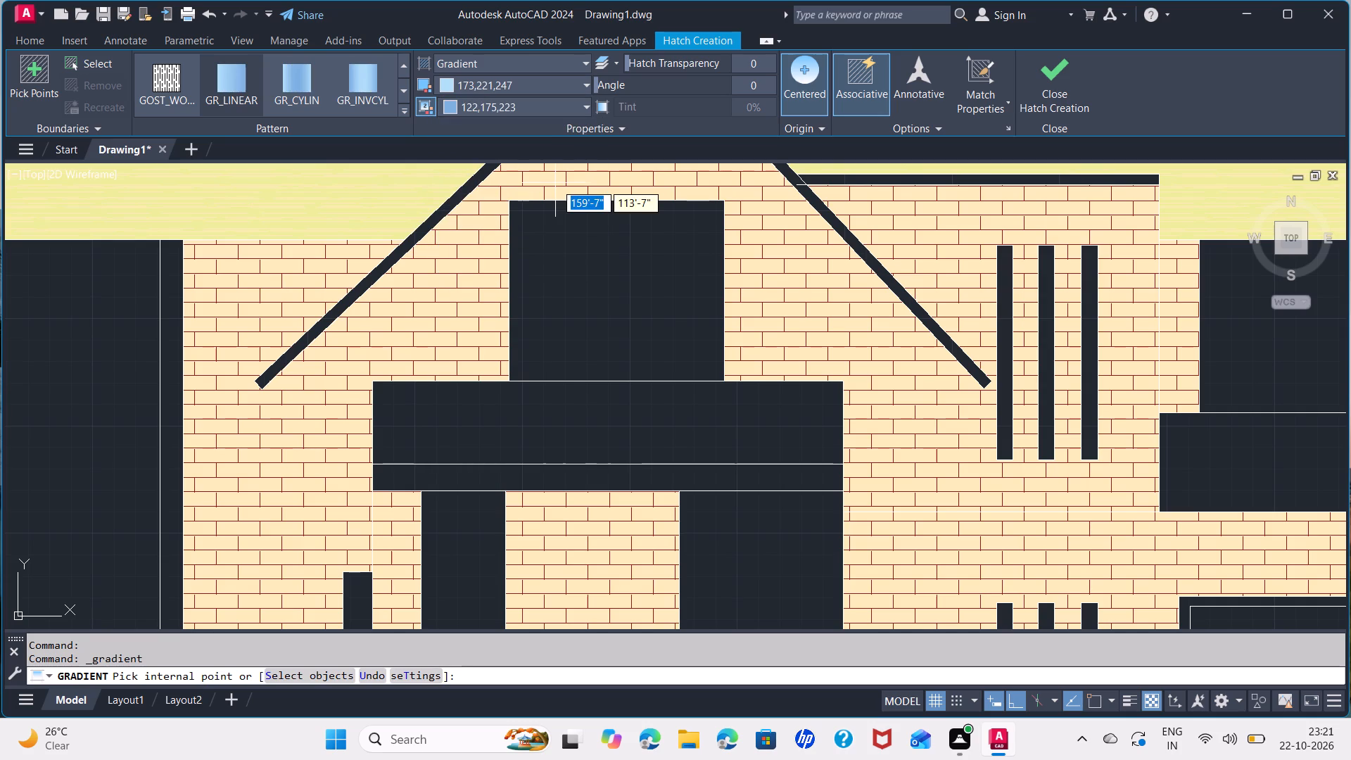
click(373, 80)
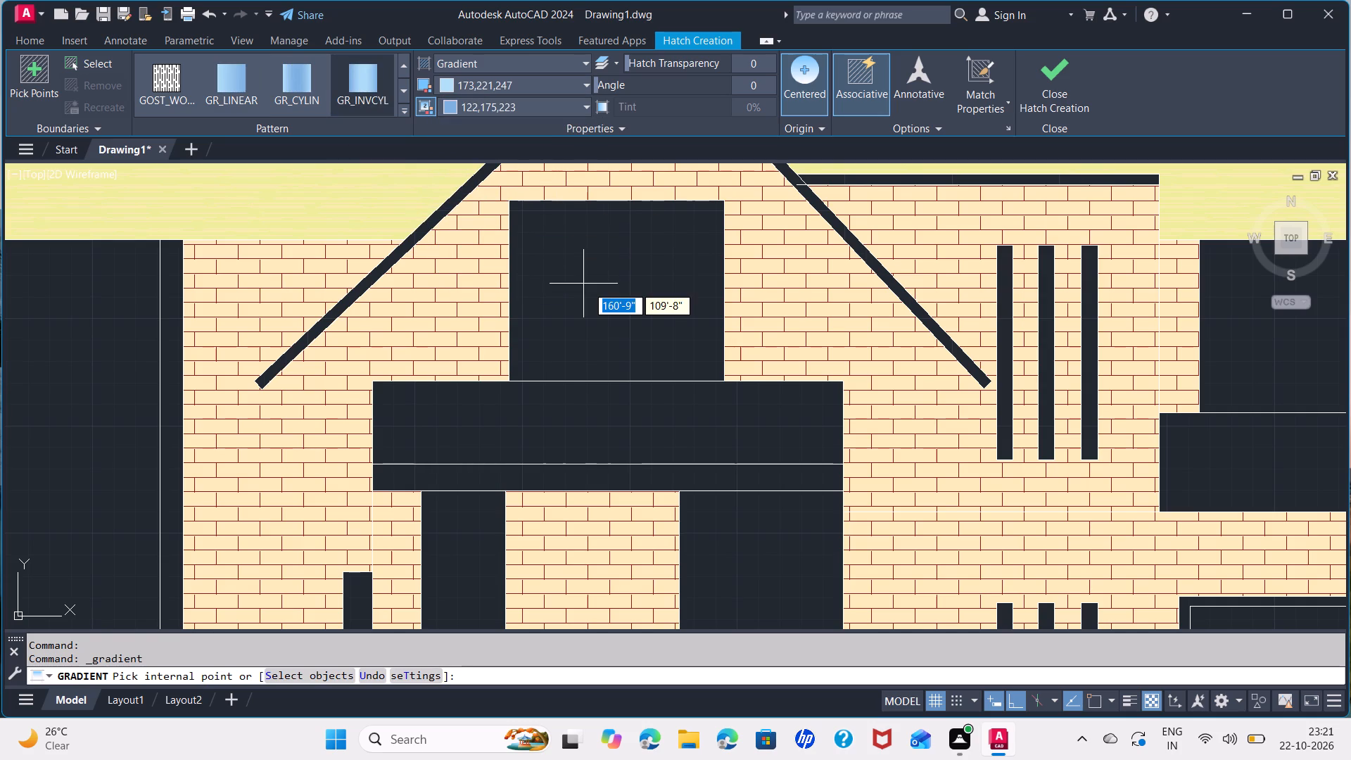
click(646, 305)
scroll(636, 326, down, 2)
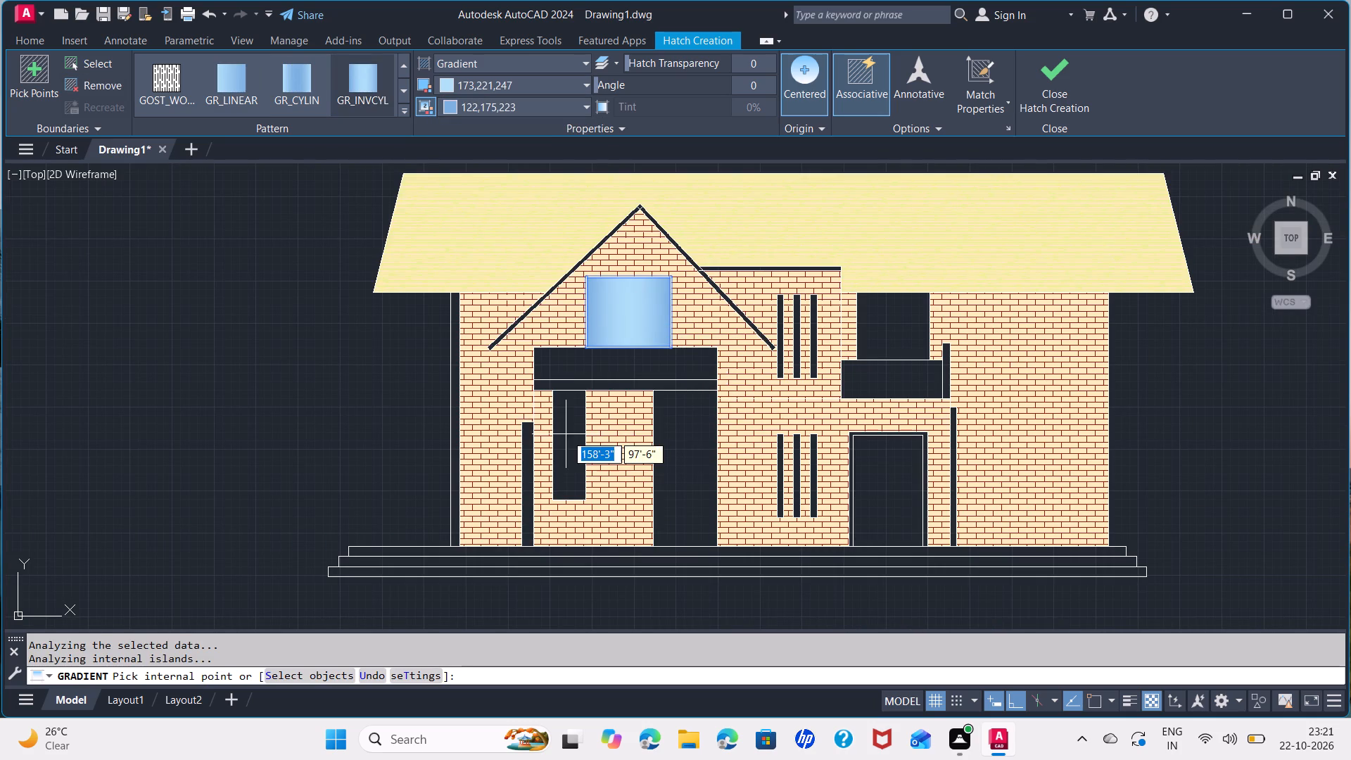
click(569, 458)
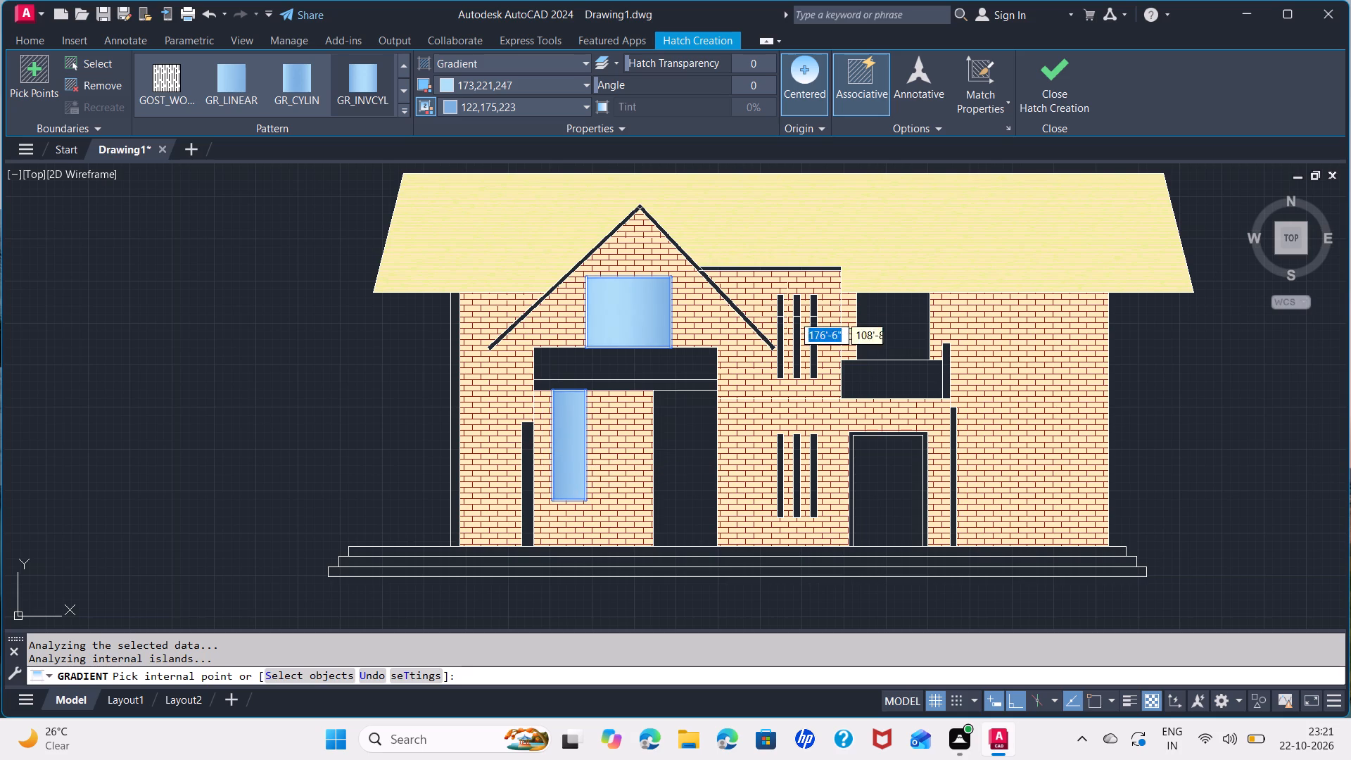
click(876, 333)
click(871, 467)
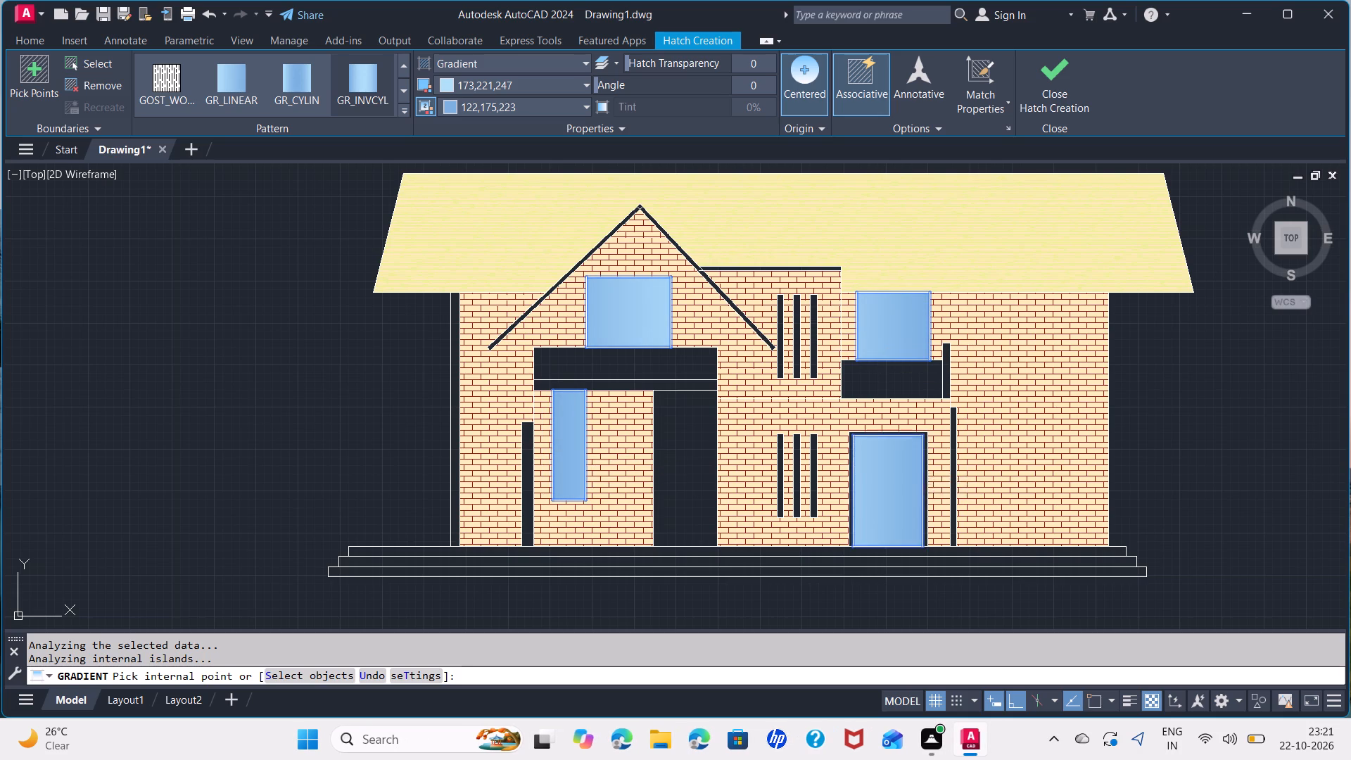
key(Escape)
Start another fill and look through the available hatch patterns for one to use on the remaining unfilled areas.
middle_drag(750, 380, 718, 351)
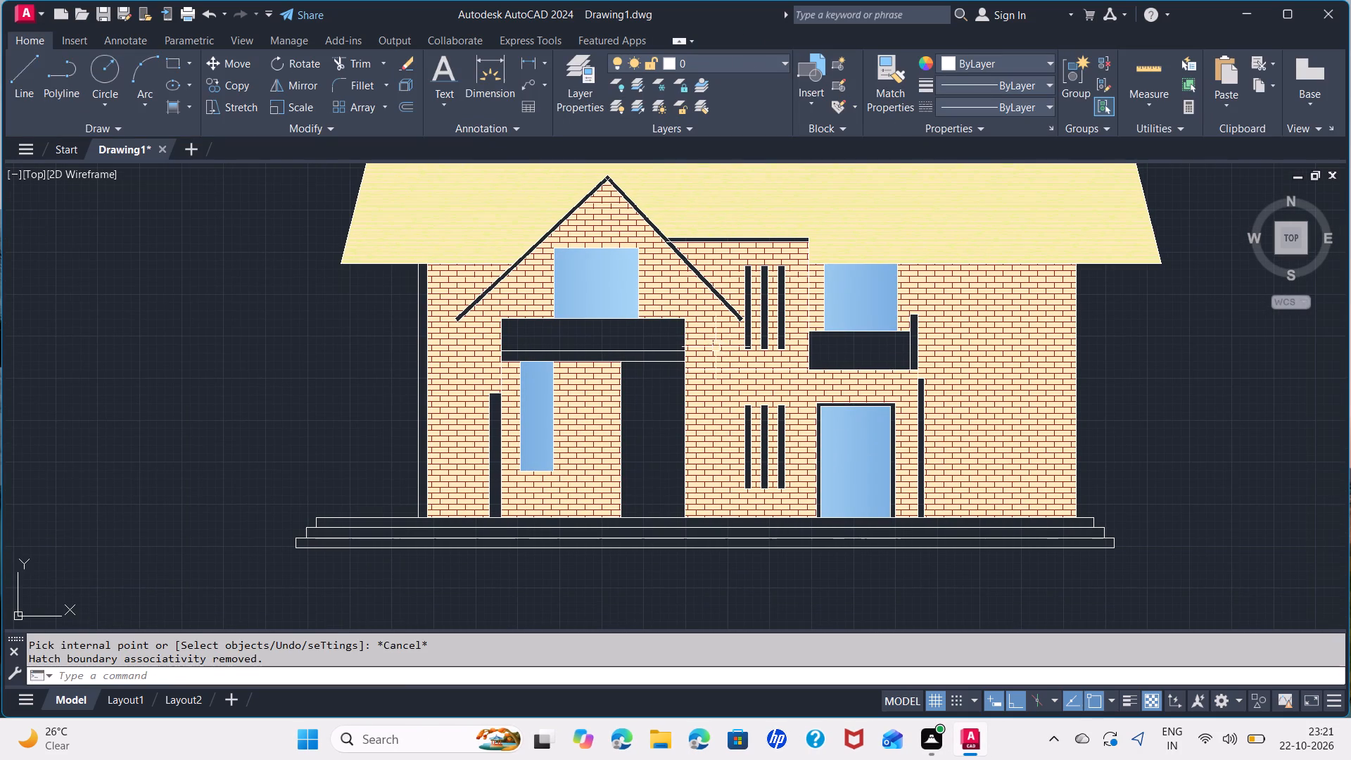
click(177, 106)
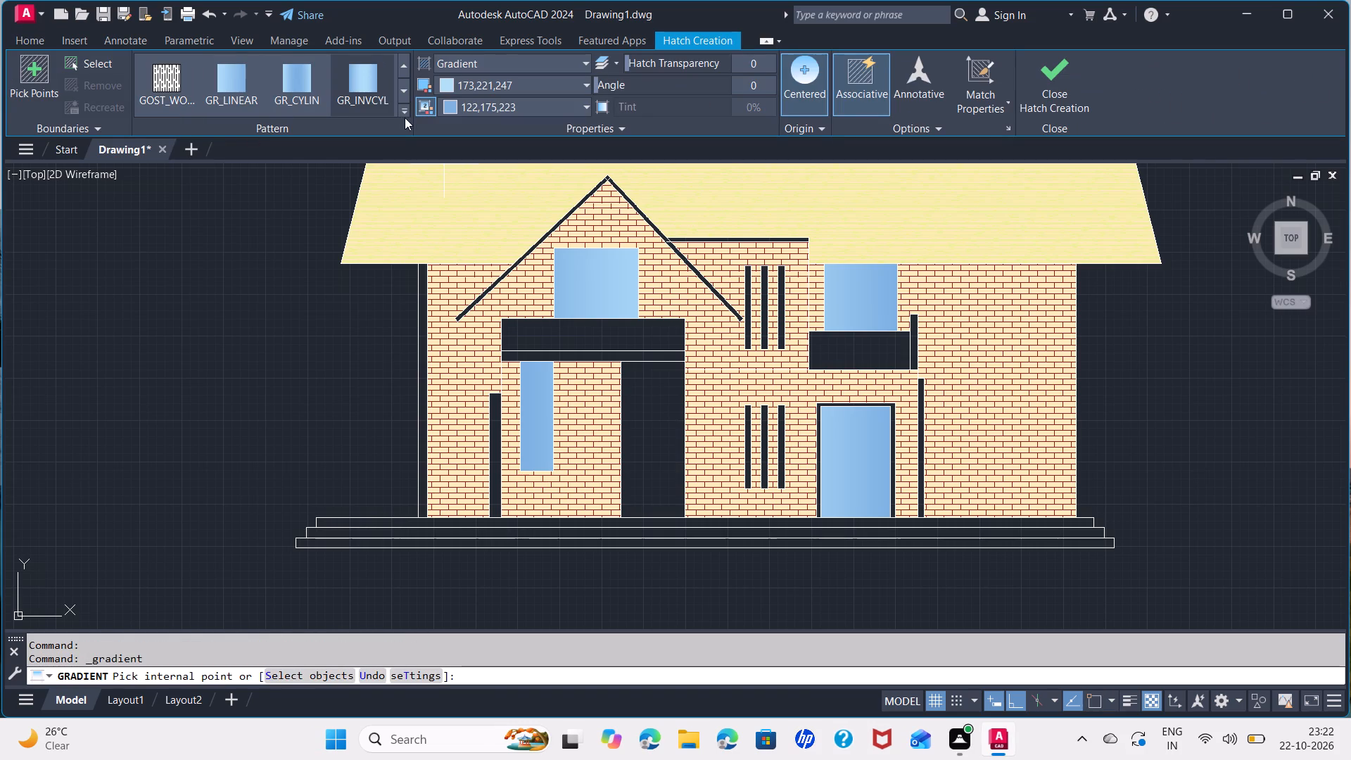
click(405, 112)
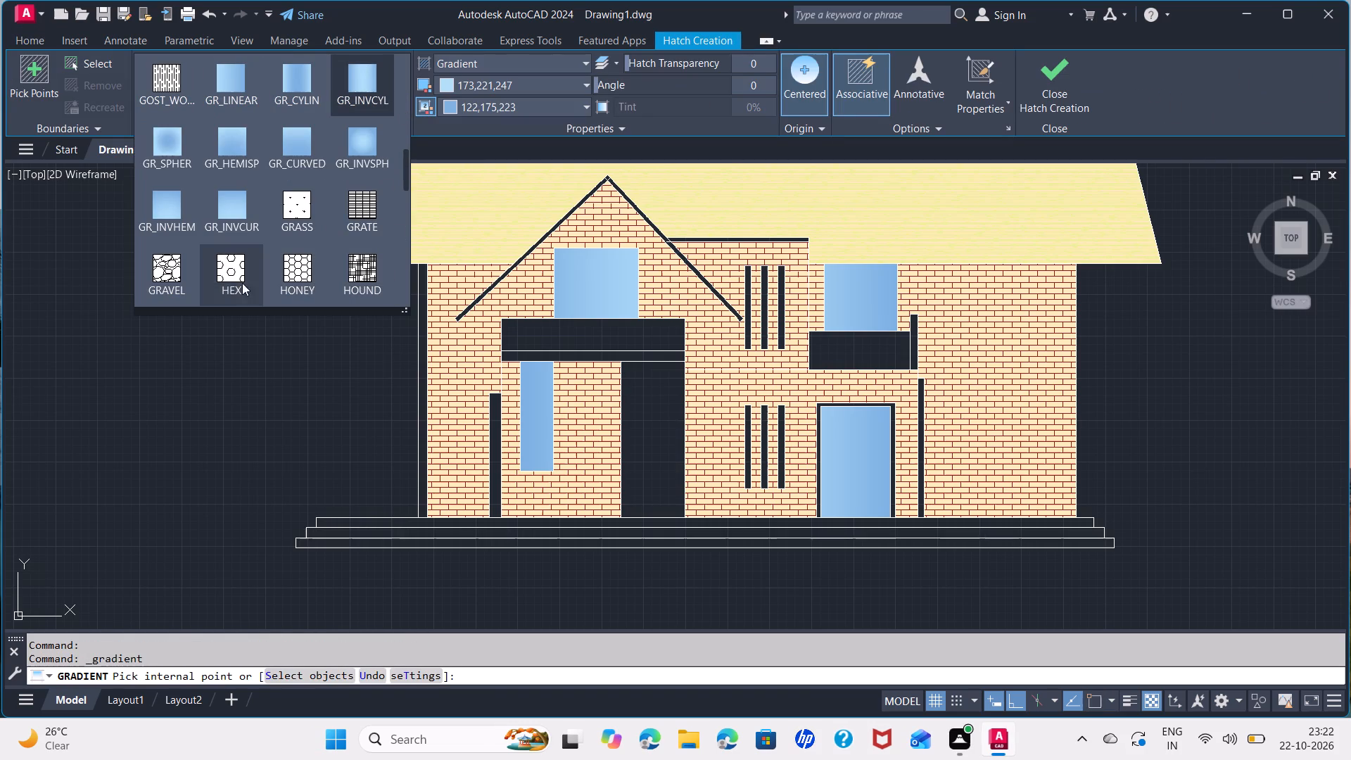
scroll(232, 273, up, 1)
scroll(232, 273, down, 2)
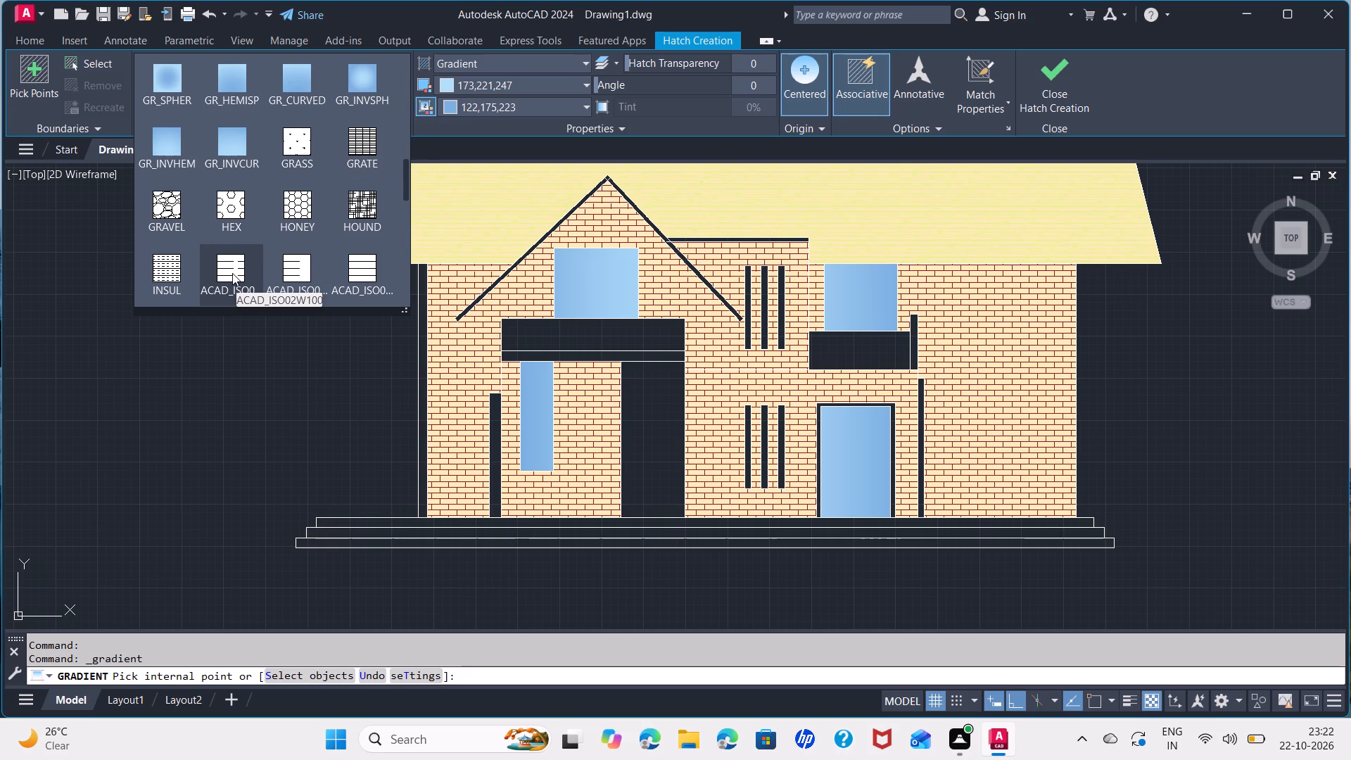
scroll(232, 273, down, 1)
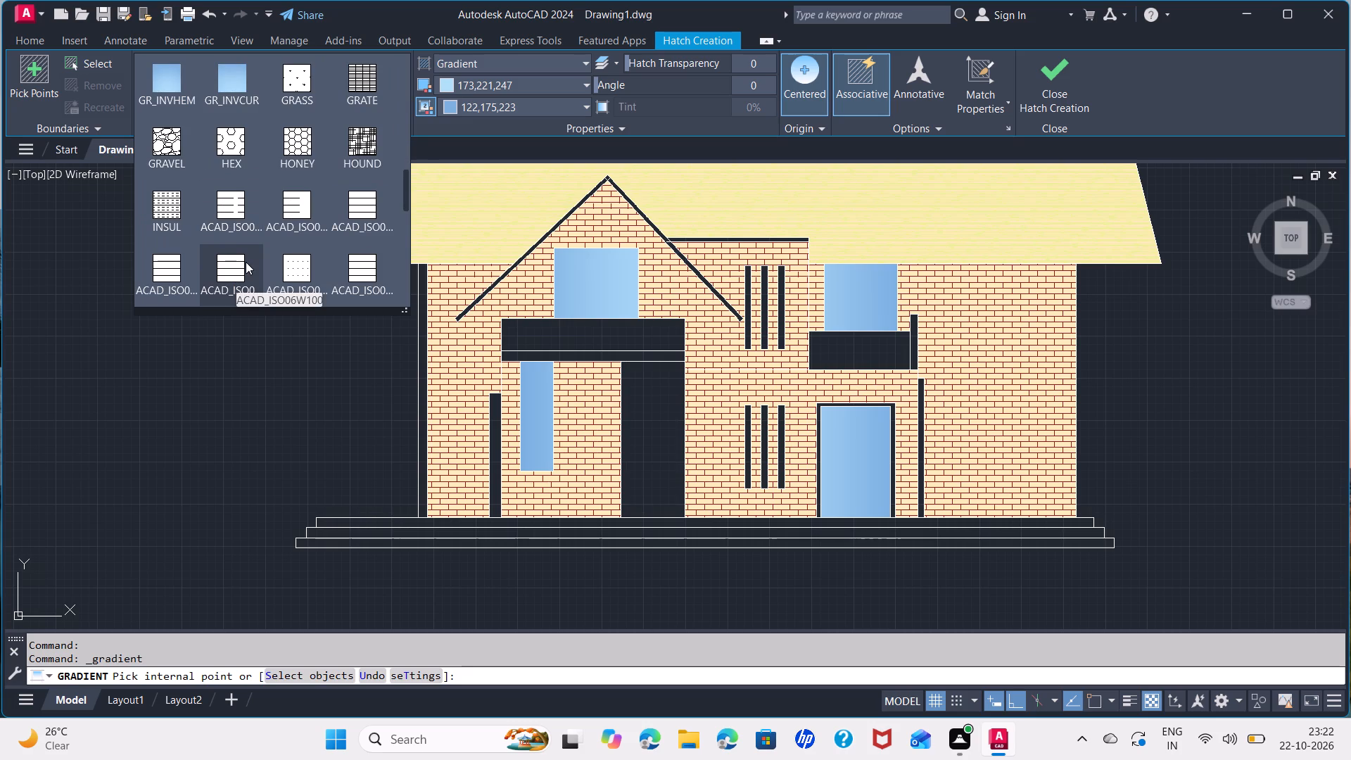
scroll(246, 262, down, 3)
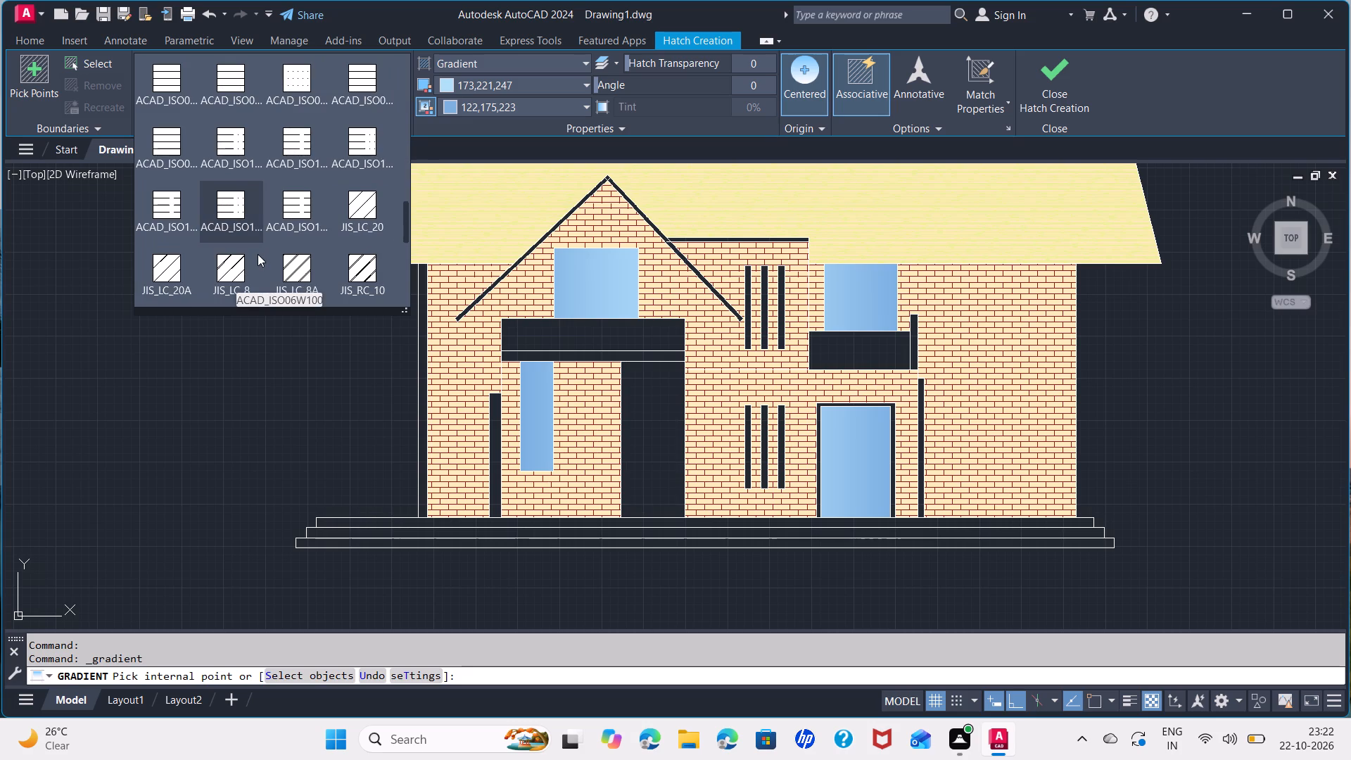
scroll(258, 254, down, 3)
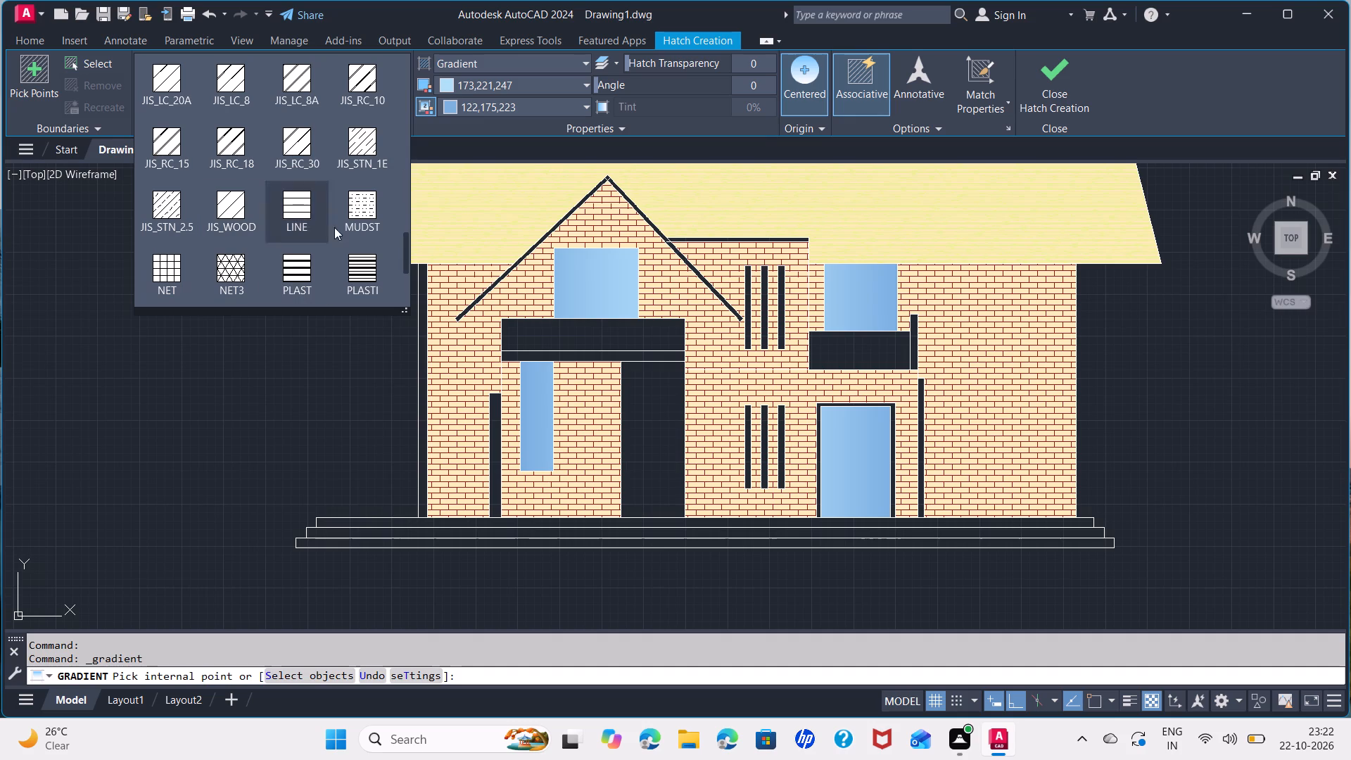
scroll(345, 223, down, 2)
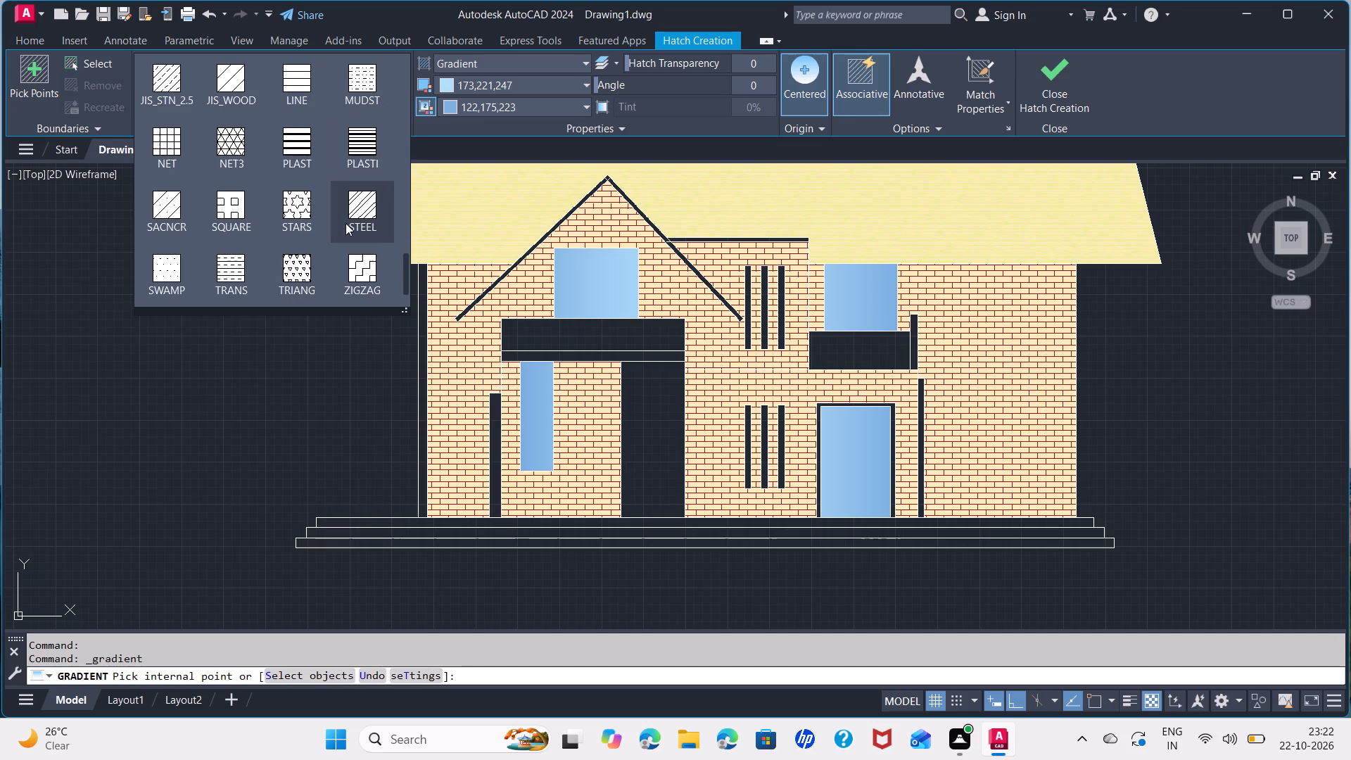
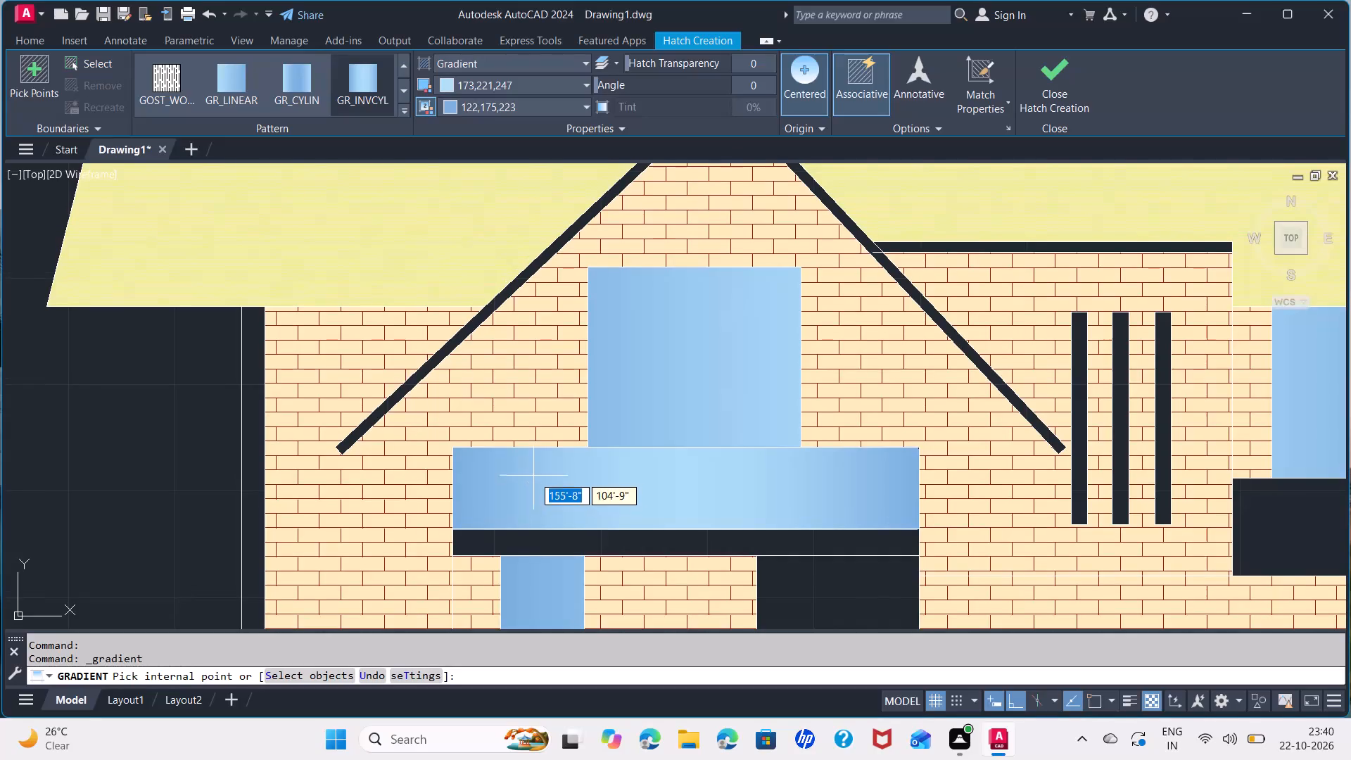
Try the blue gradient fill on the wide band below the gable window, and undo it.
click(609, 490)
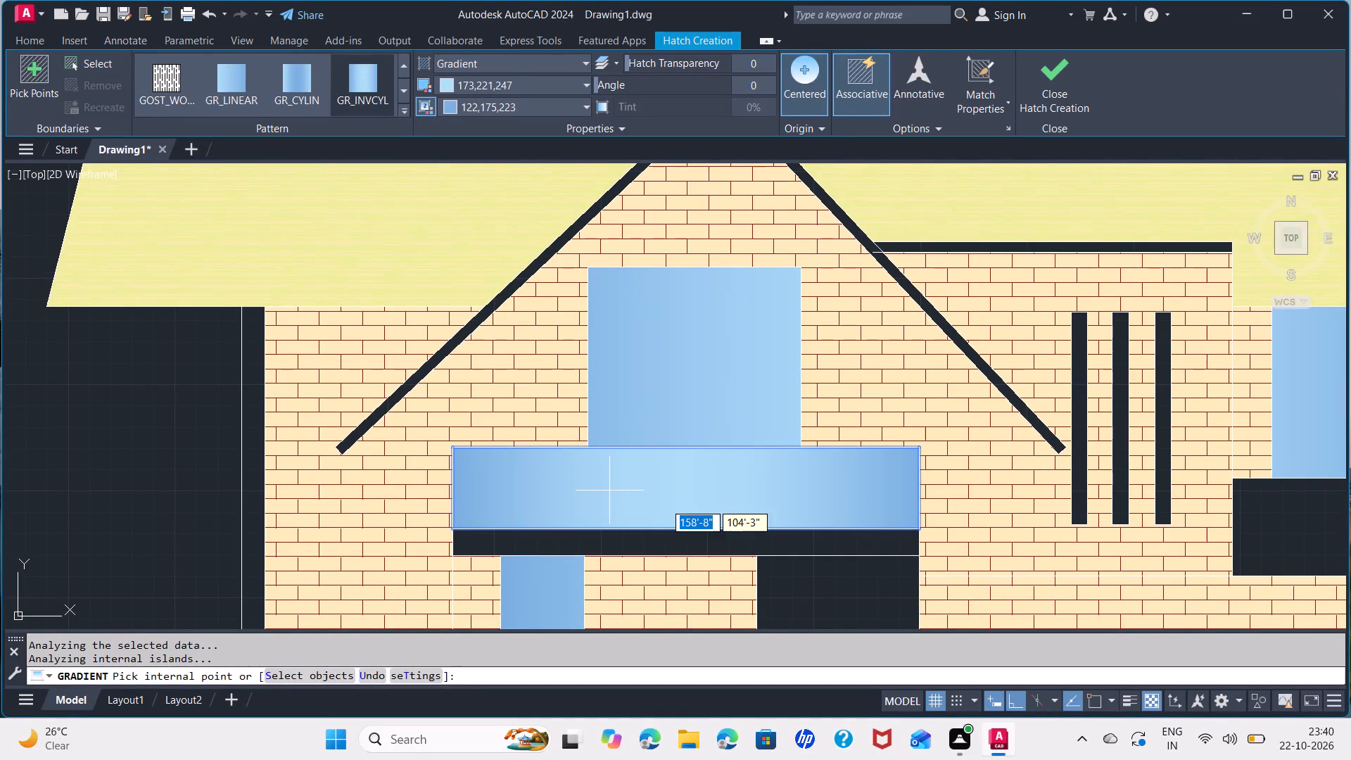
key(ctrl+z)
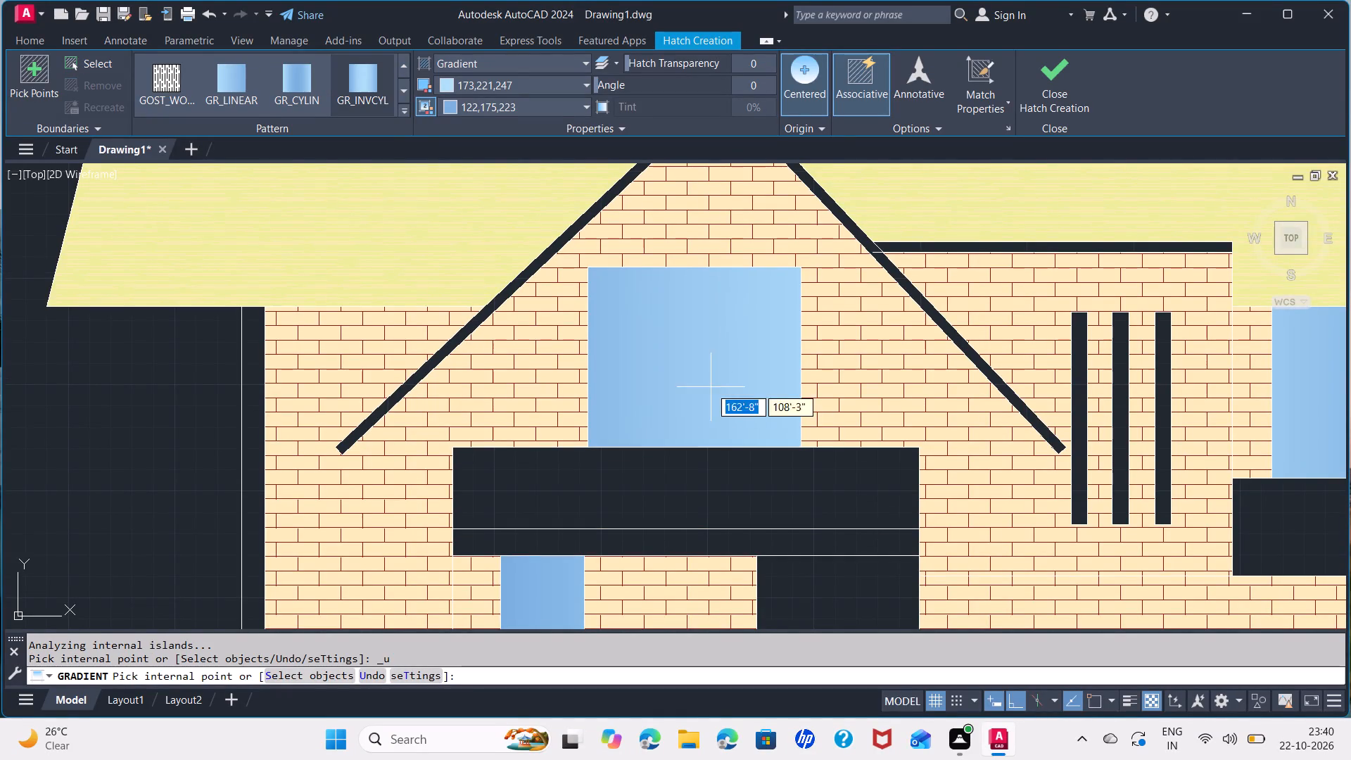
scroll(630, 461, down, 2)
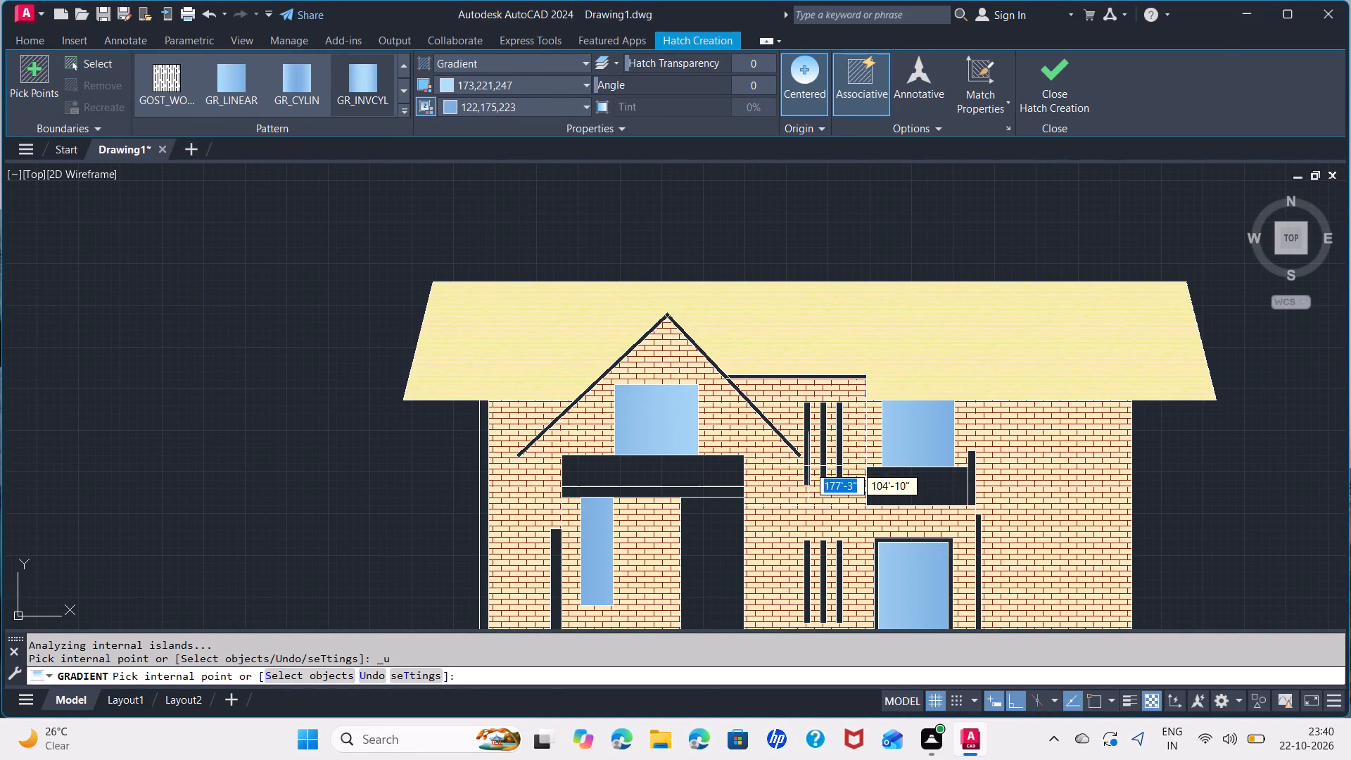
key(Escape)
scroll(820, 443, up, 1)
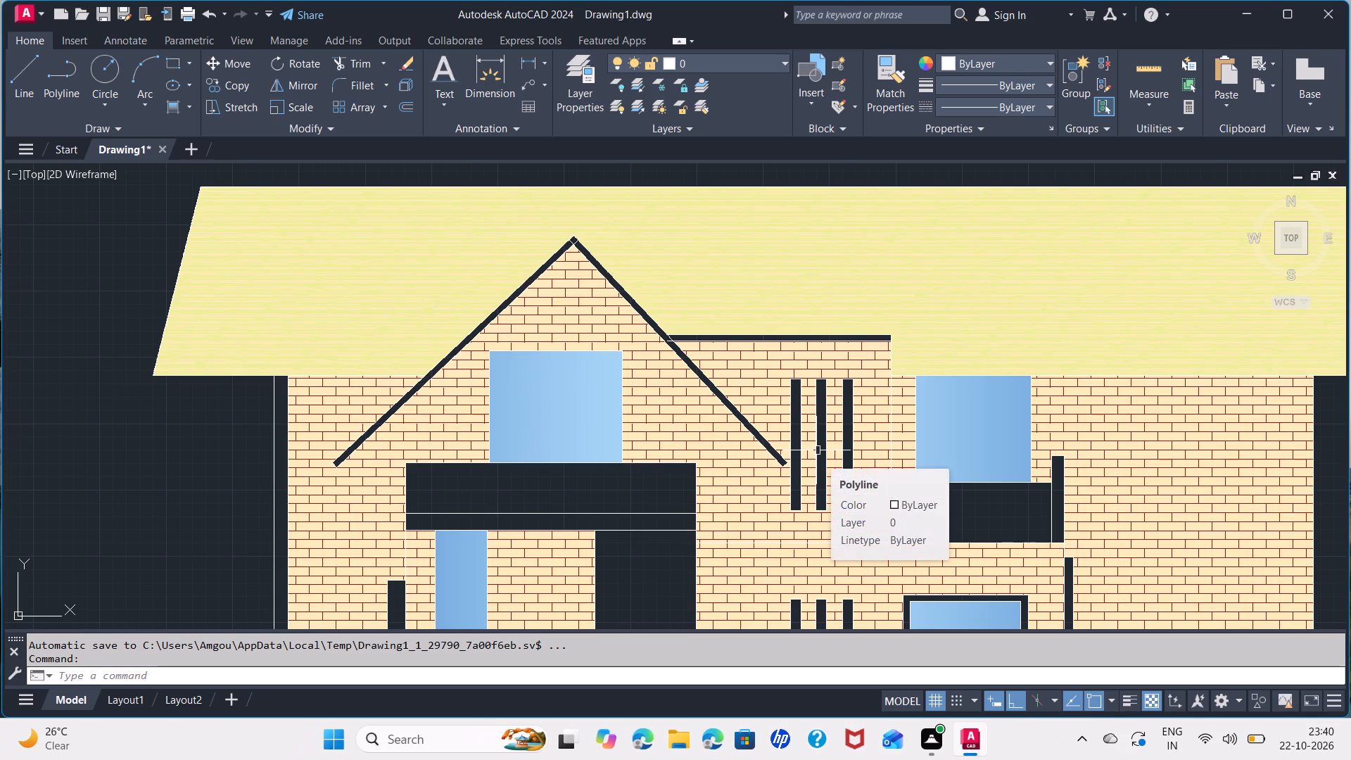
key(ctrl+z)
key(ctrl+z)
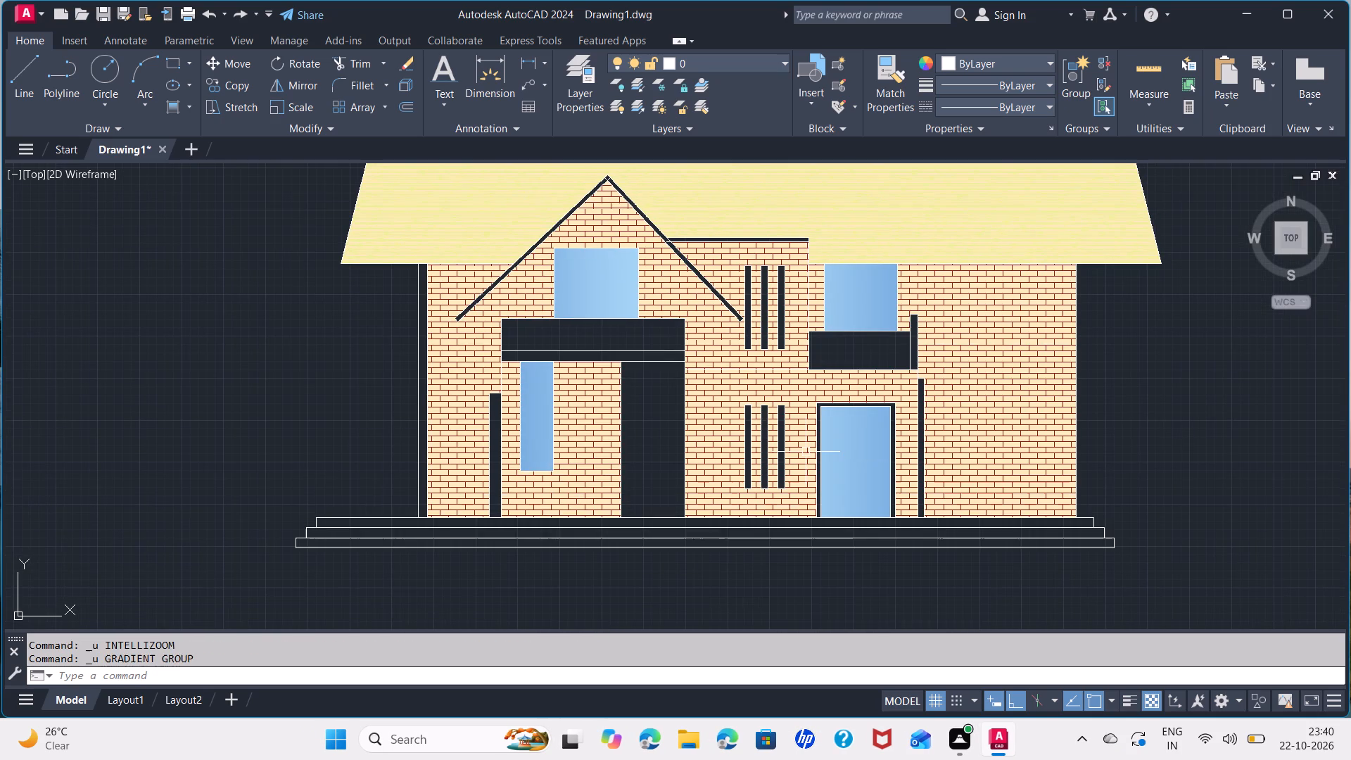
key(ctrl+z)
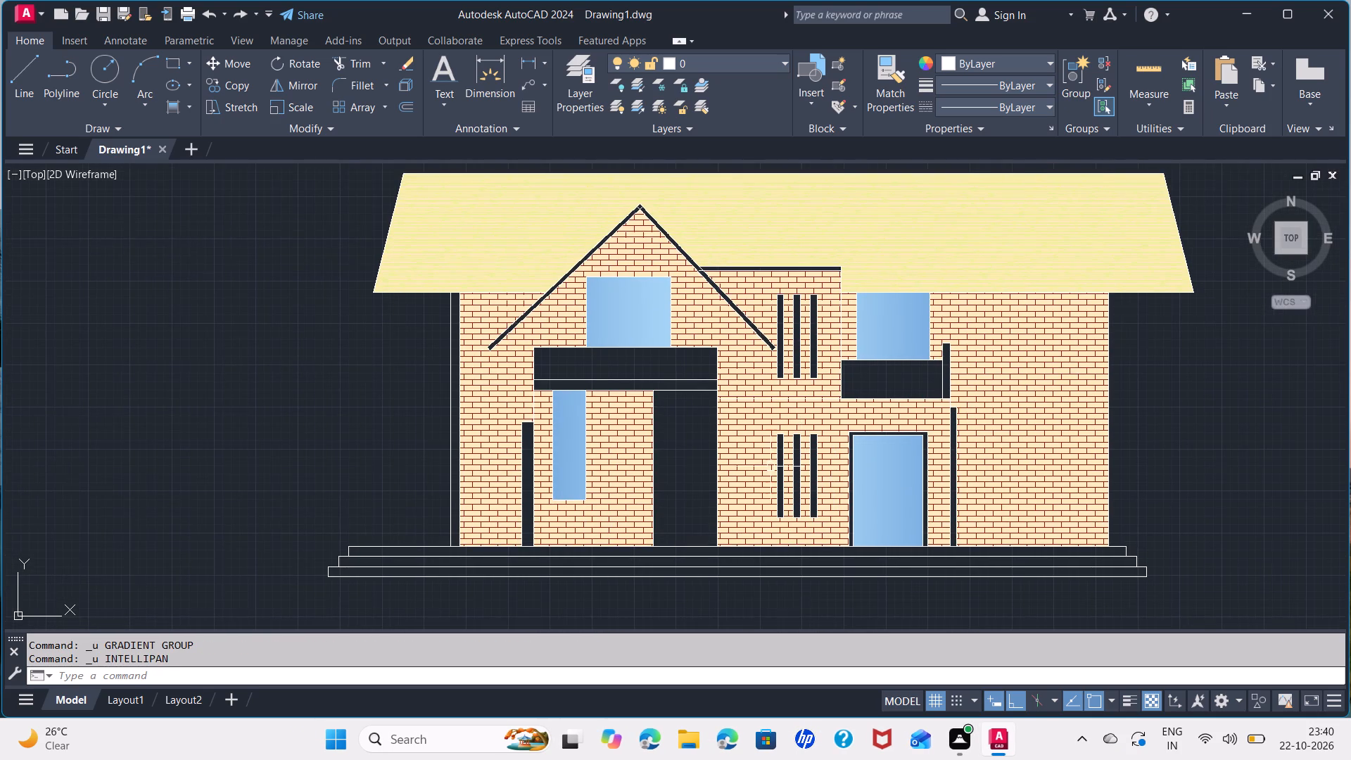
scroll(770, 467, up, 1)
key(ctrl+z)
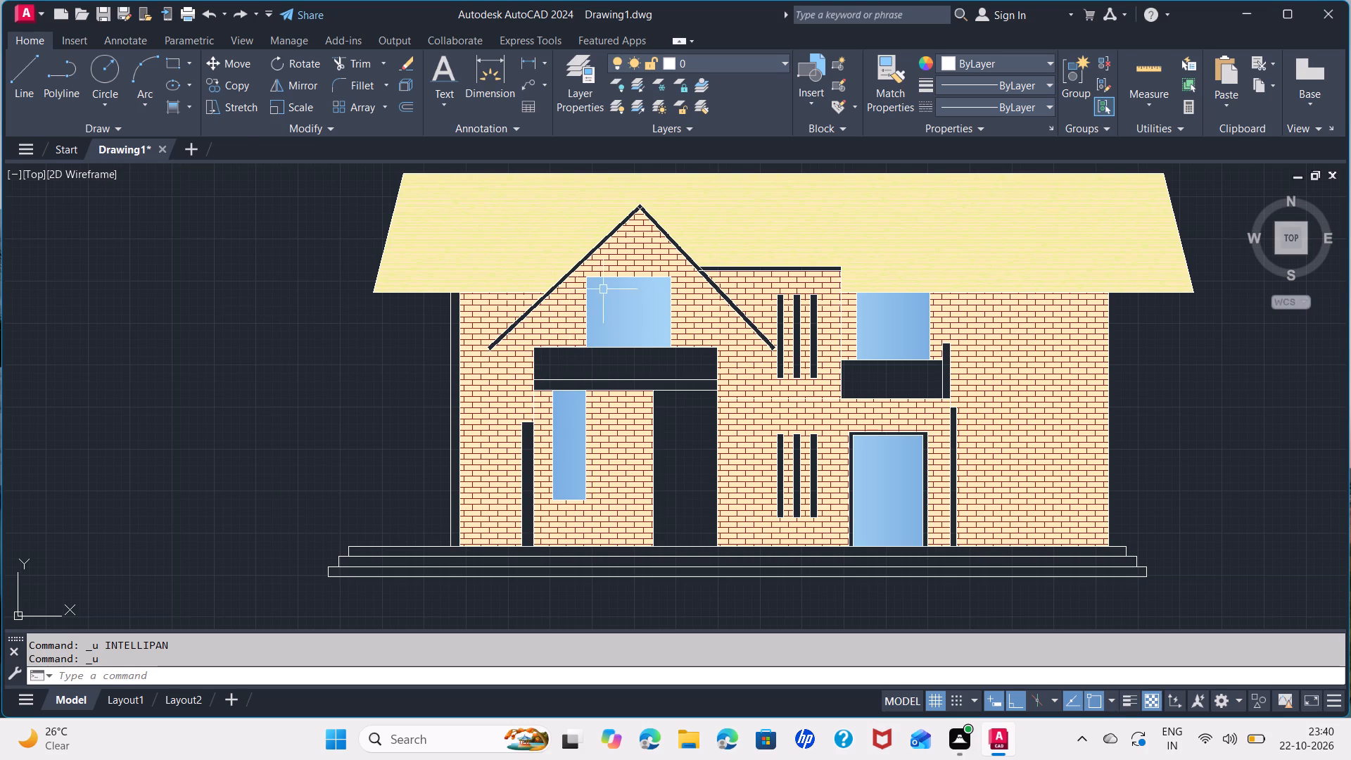
Fill the six narrow vertical slots on both floors with the GR_INVCYL gradient, colours 173,221,247 and 122,175,223.
click(174, 104)
scroll(775, 346, up, 3)
click(780, 346)
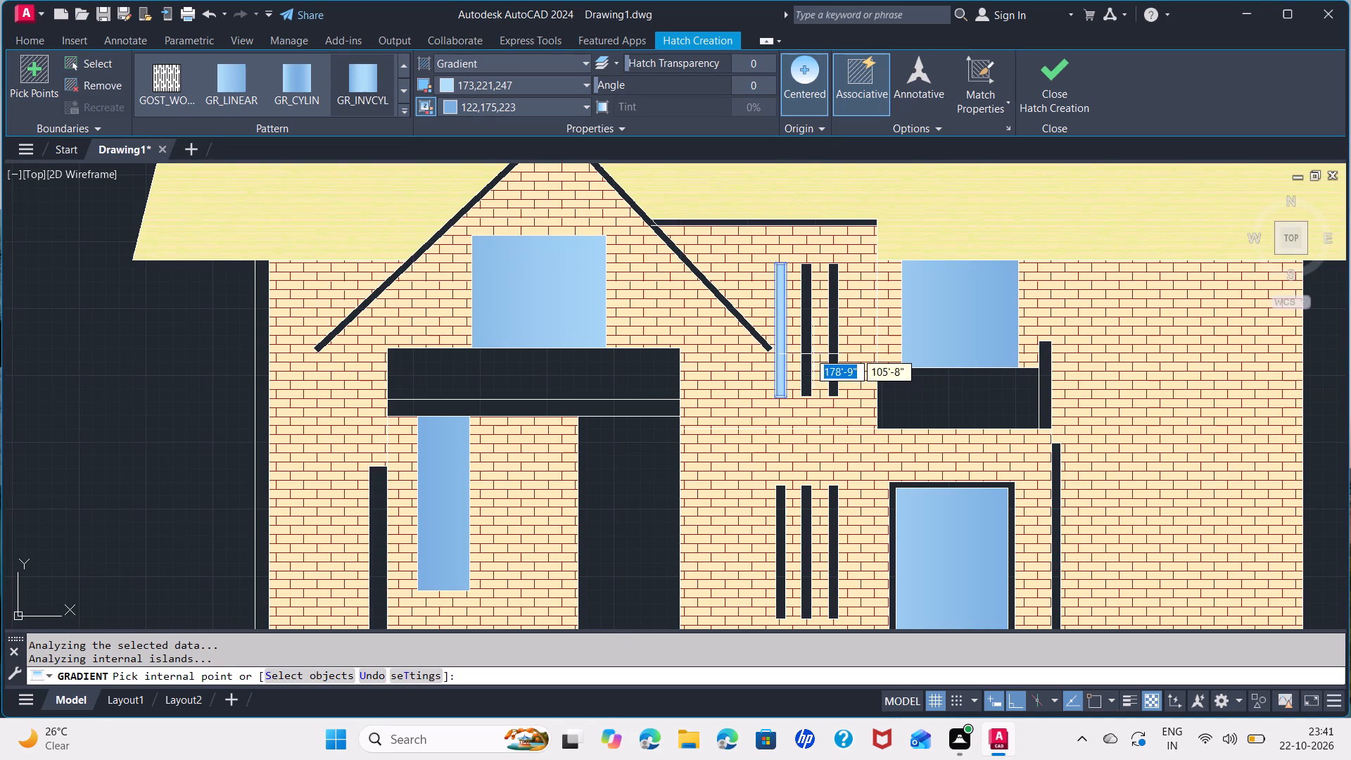
click(808, 351)
click(832, 349)
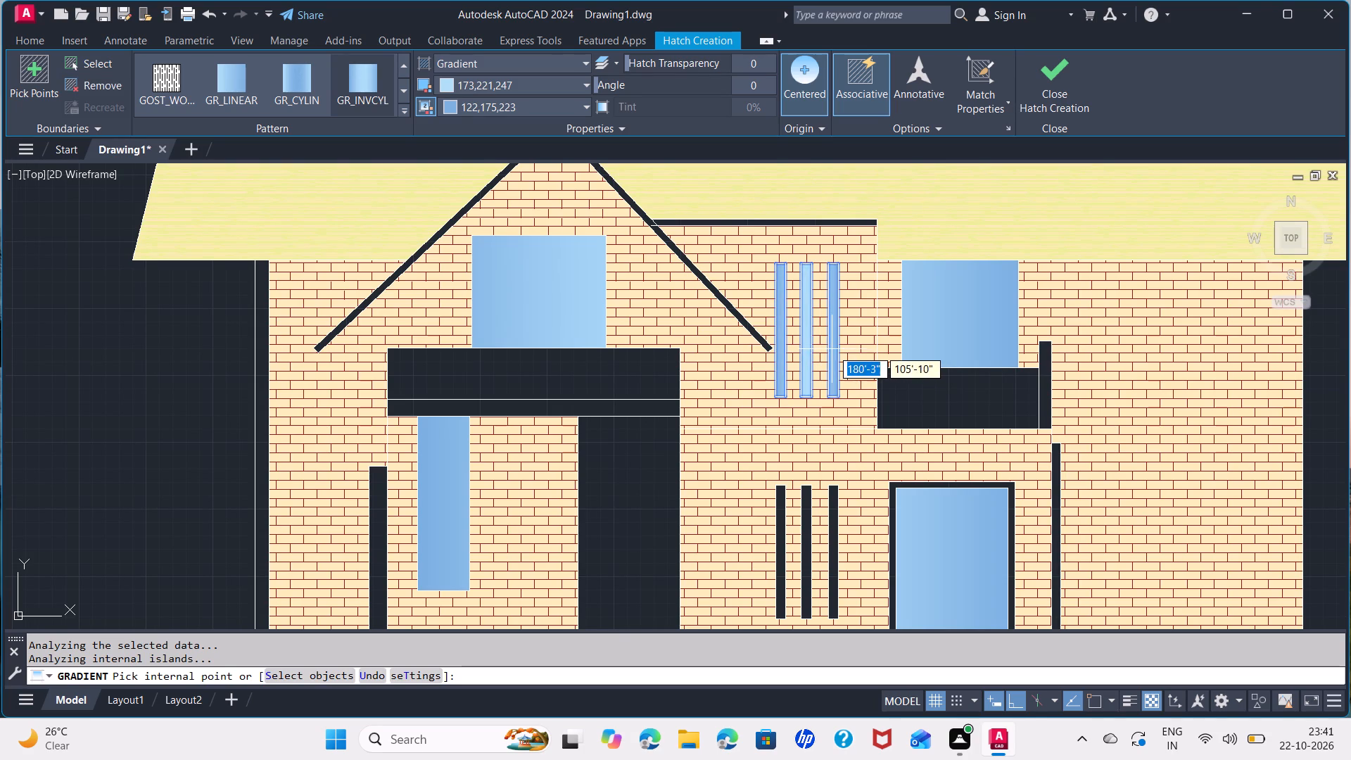
click(782, 571)
click(809, 578)
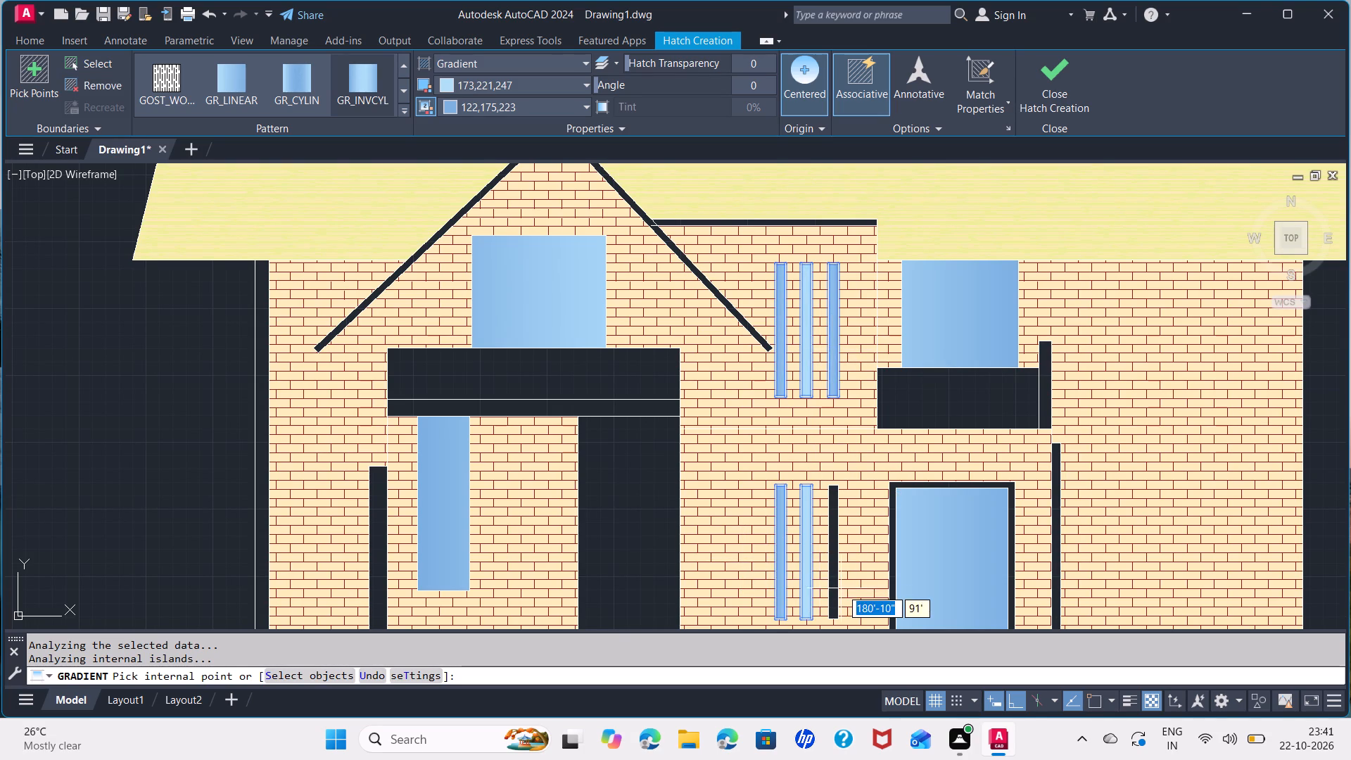
click(832, 583)
key(Escape)
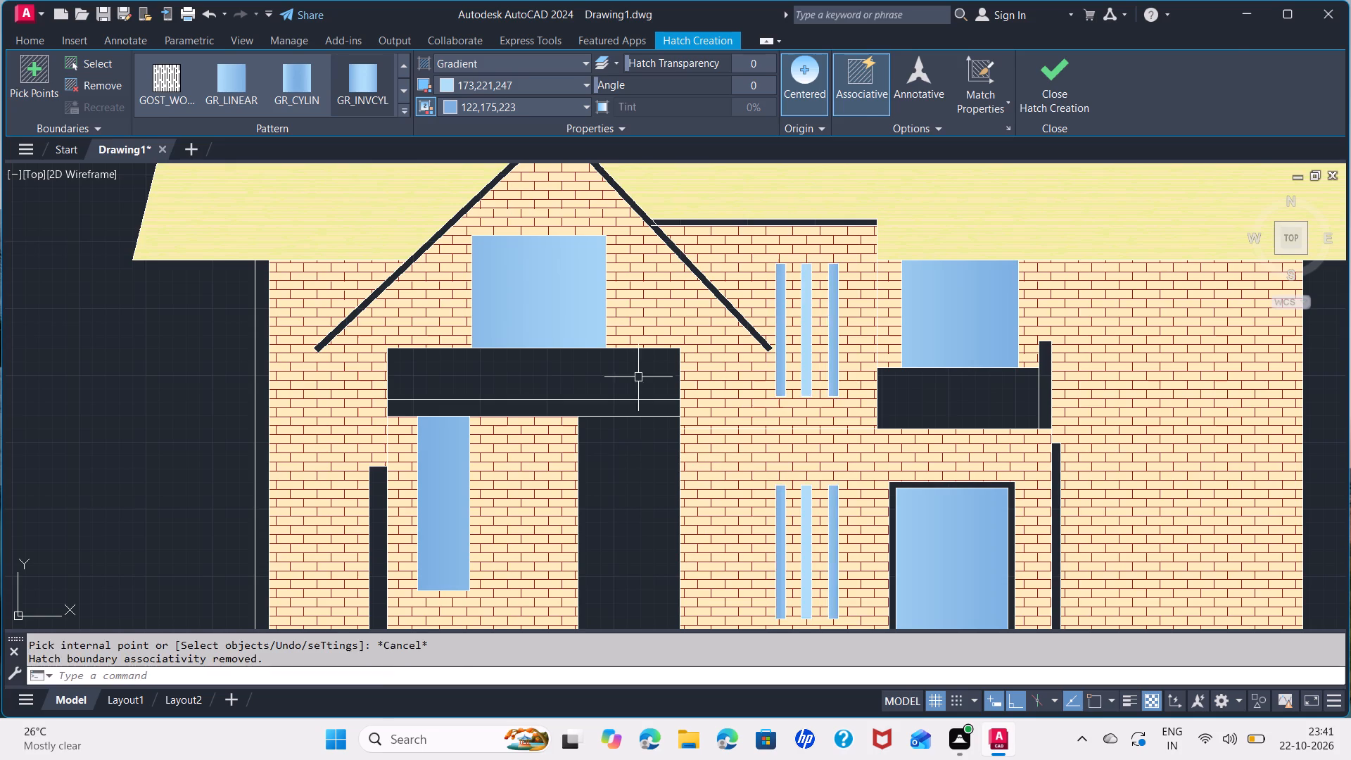
Hatch both bands below the gable window and the terrace parapet with ANSI32, colour 248,215,49 on background 200,201,45.
scroll(614, 359, down, 2)
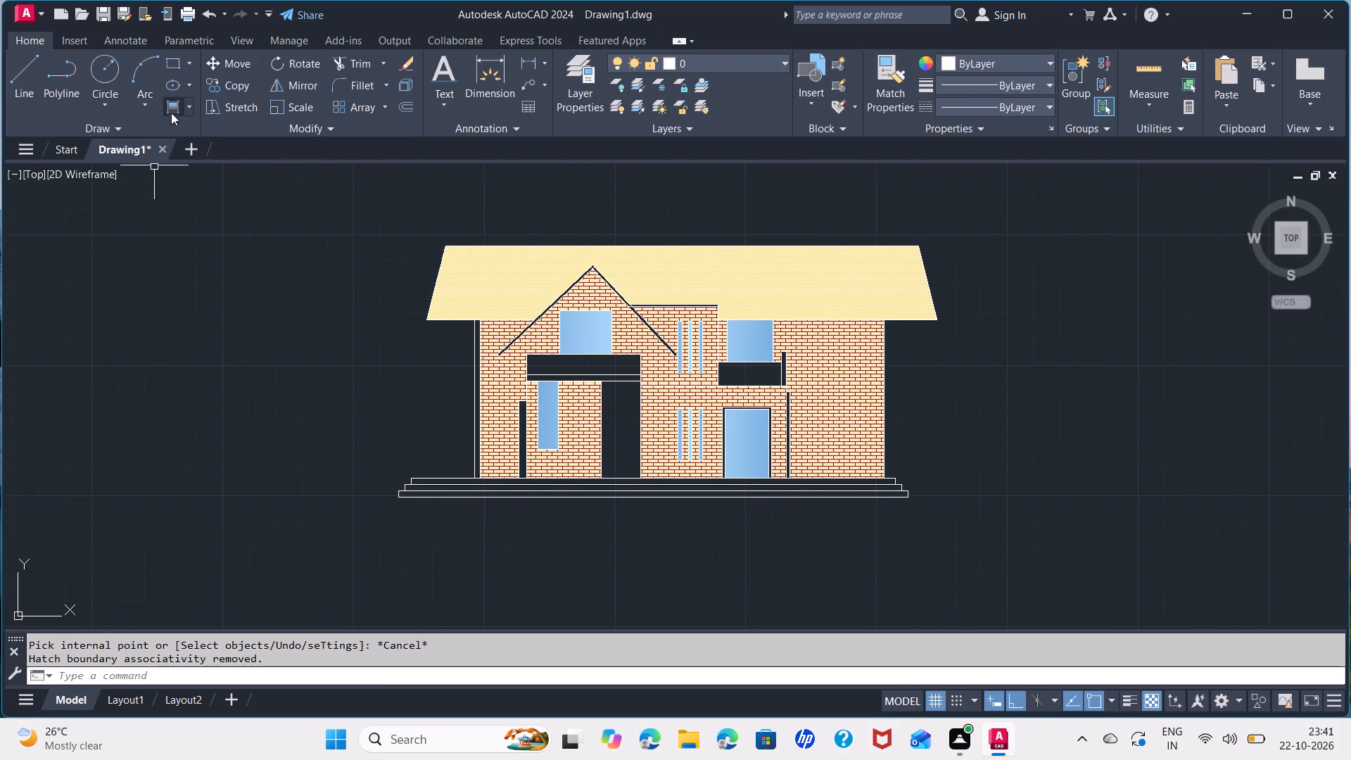
click(189, 112)
click(190, 136)
click(370, 70)
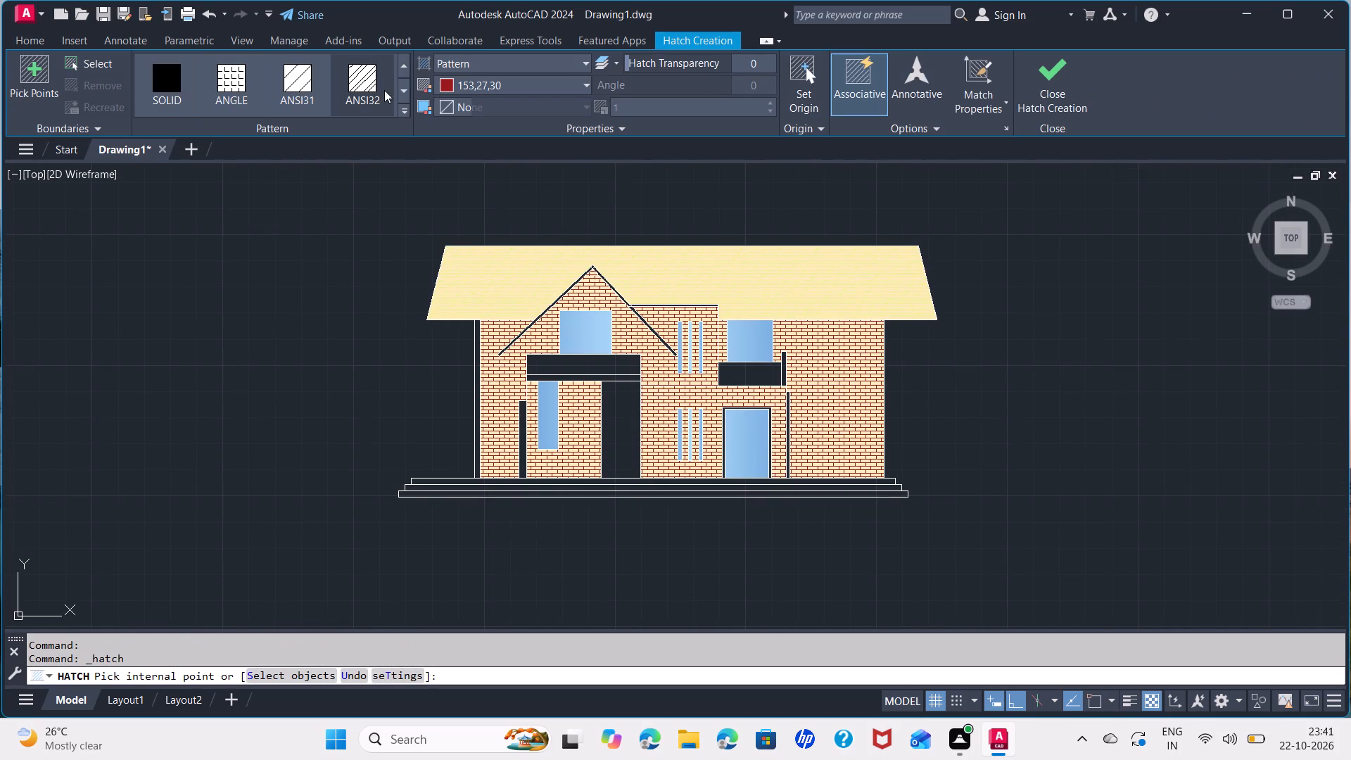
click(448, 106)
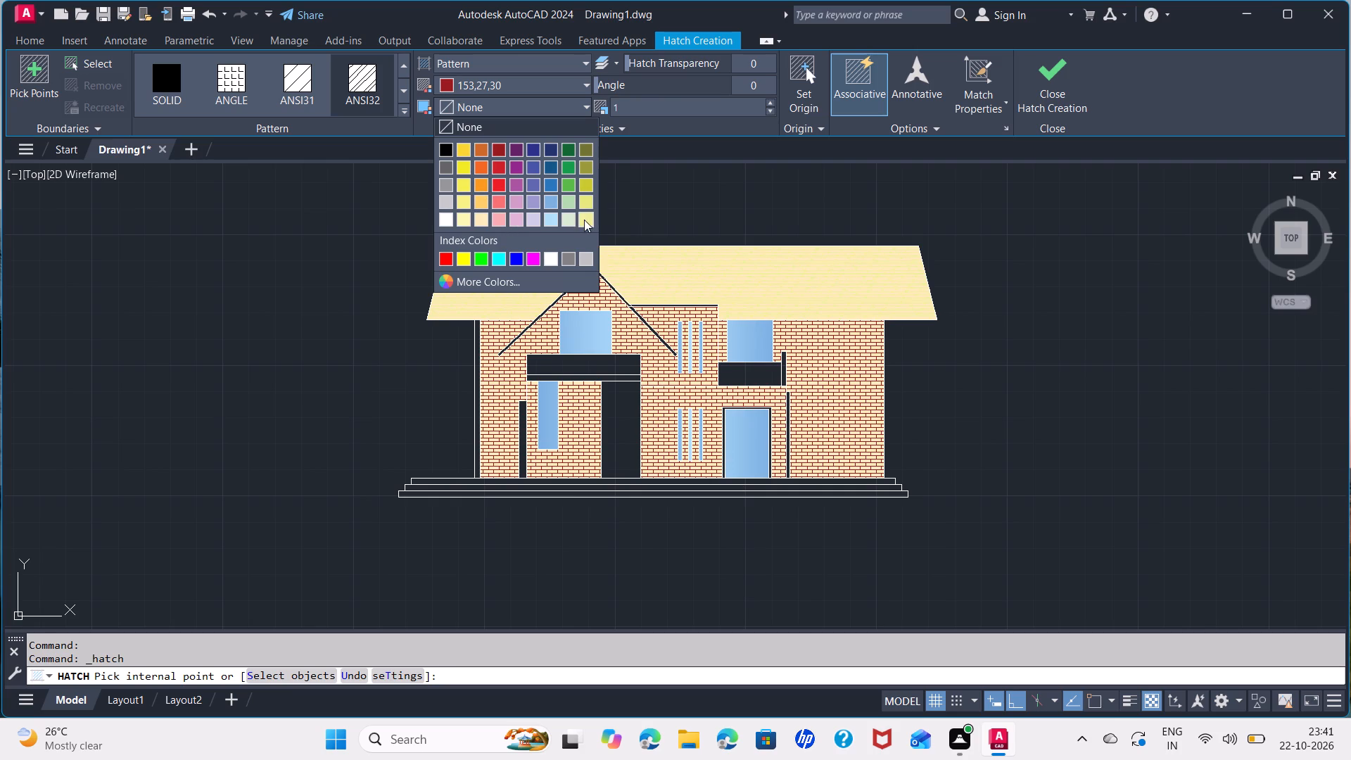
click(583, 184)
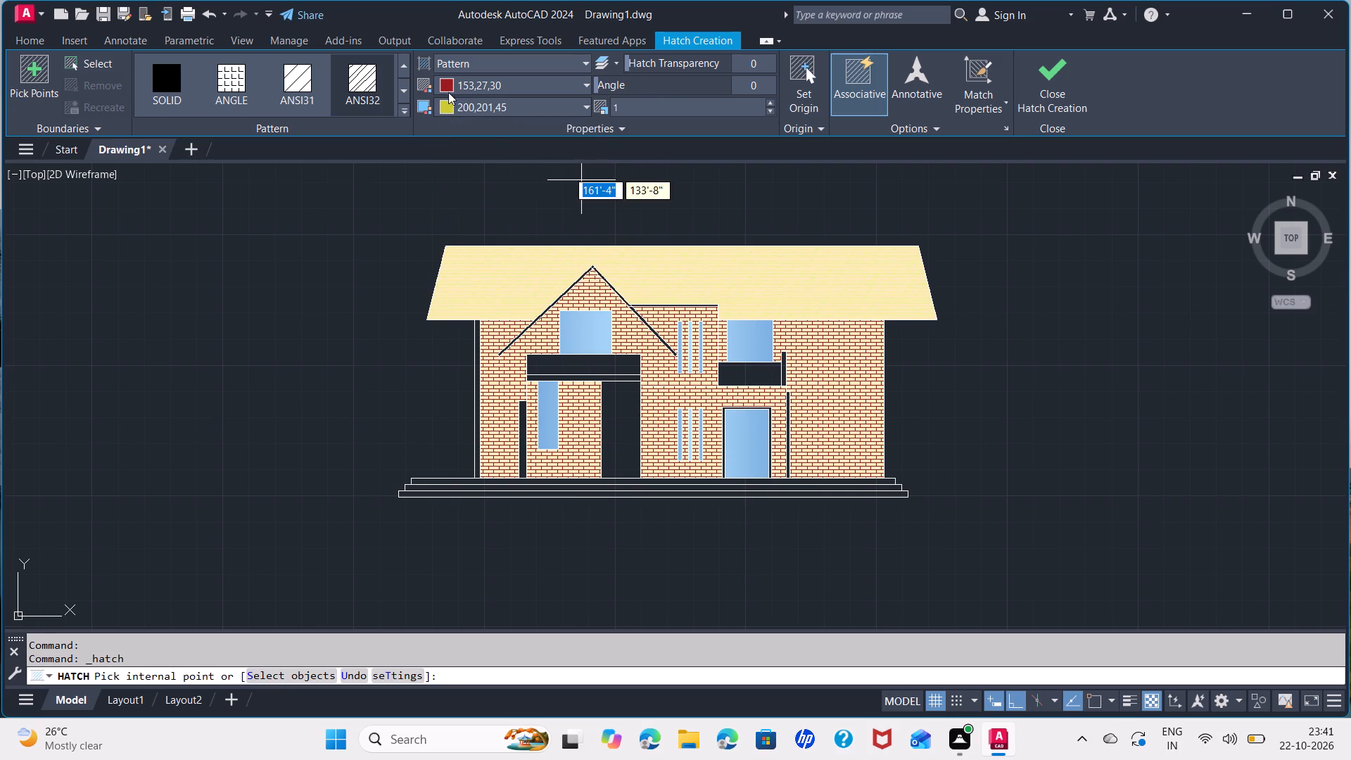
click(448, 80)
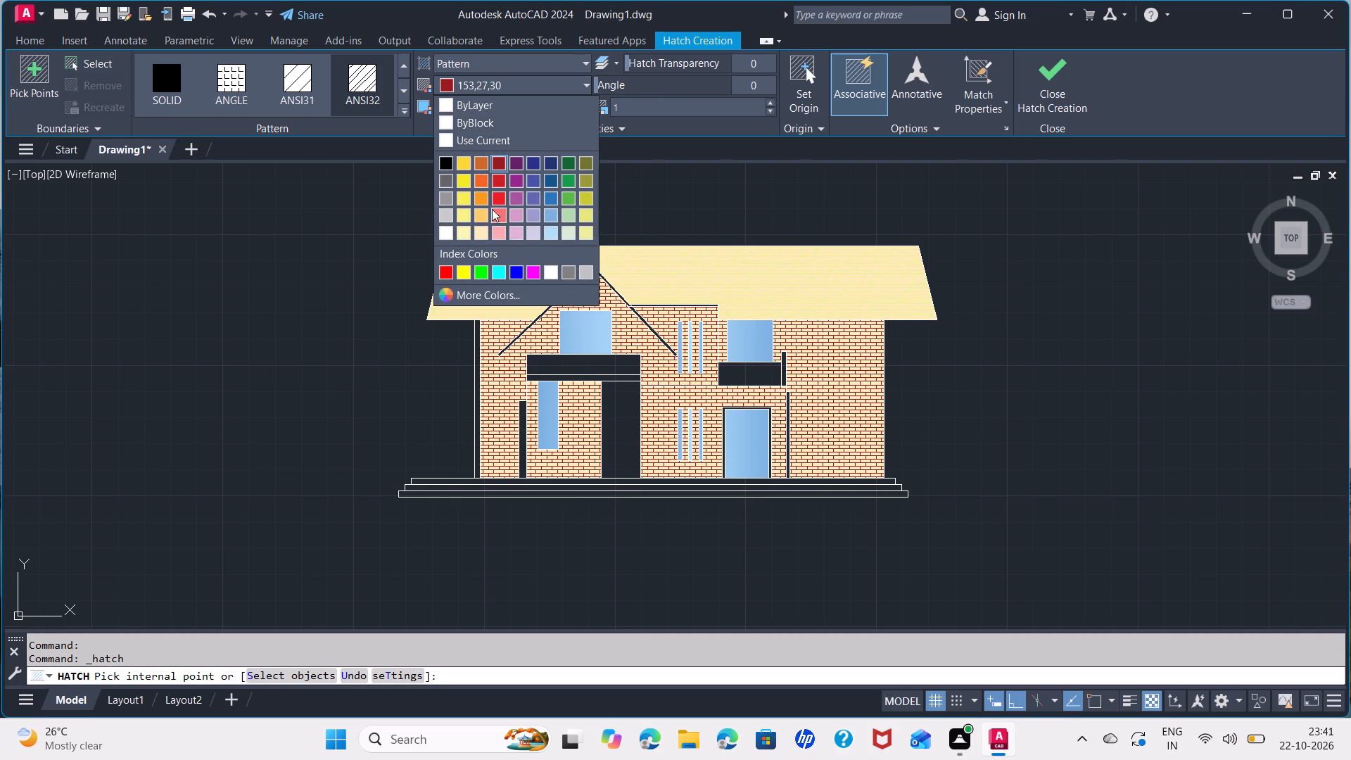
click(460, 168)
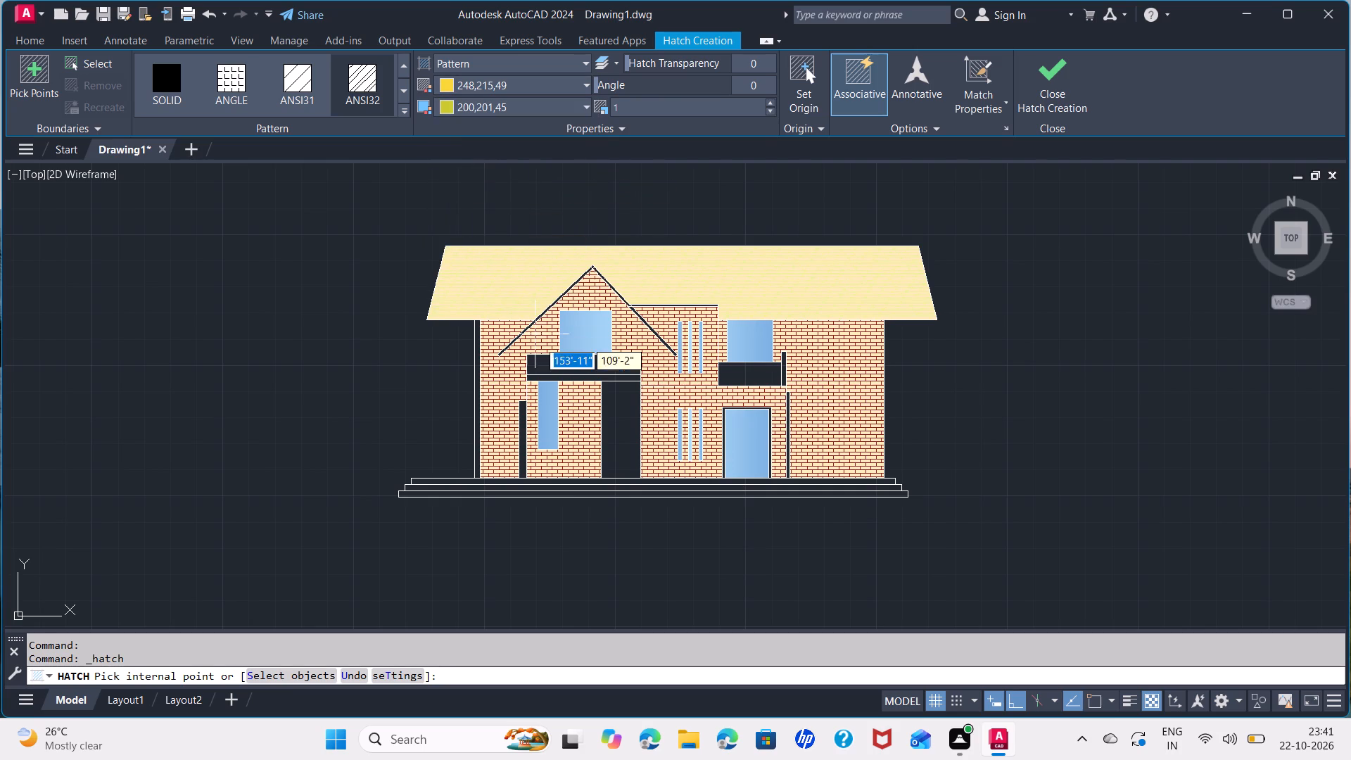
scroll(559, 368, up, 2)
click(559, 368)
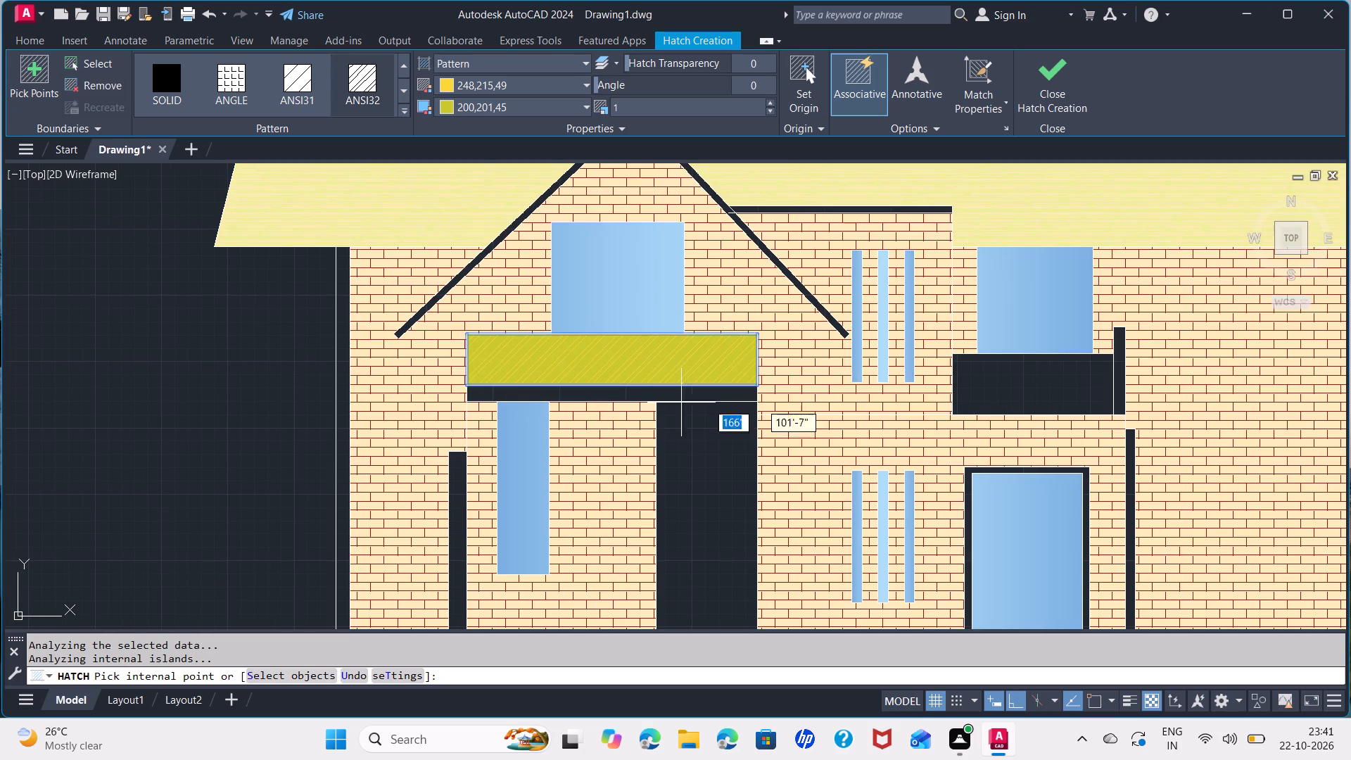
click(998, 381)
click(702, 396)
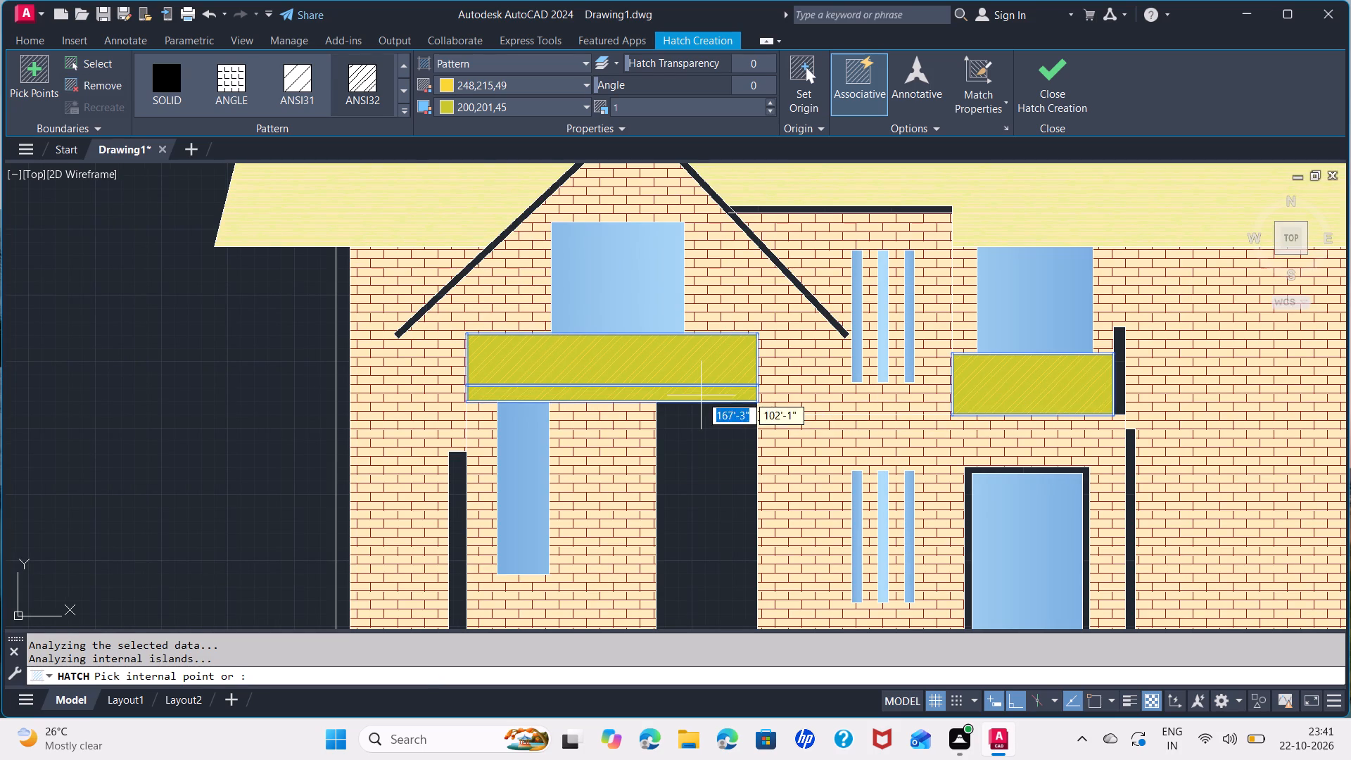
scroll(610, 429, down, 3)
key(Escape)
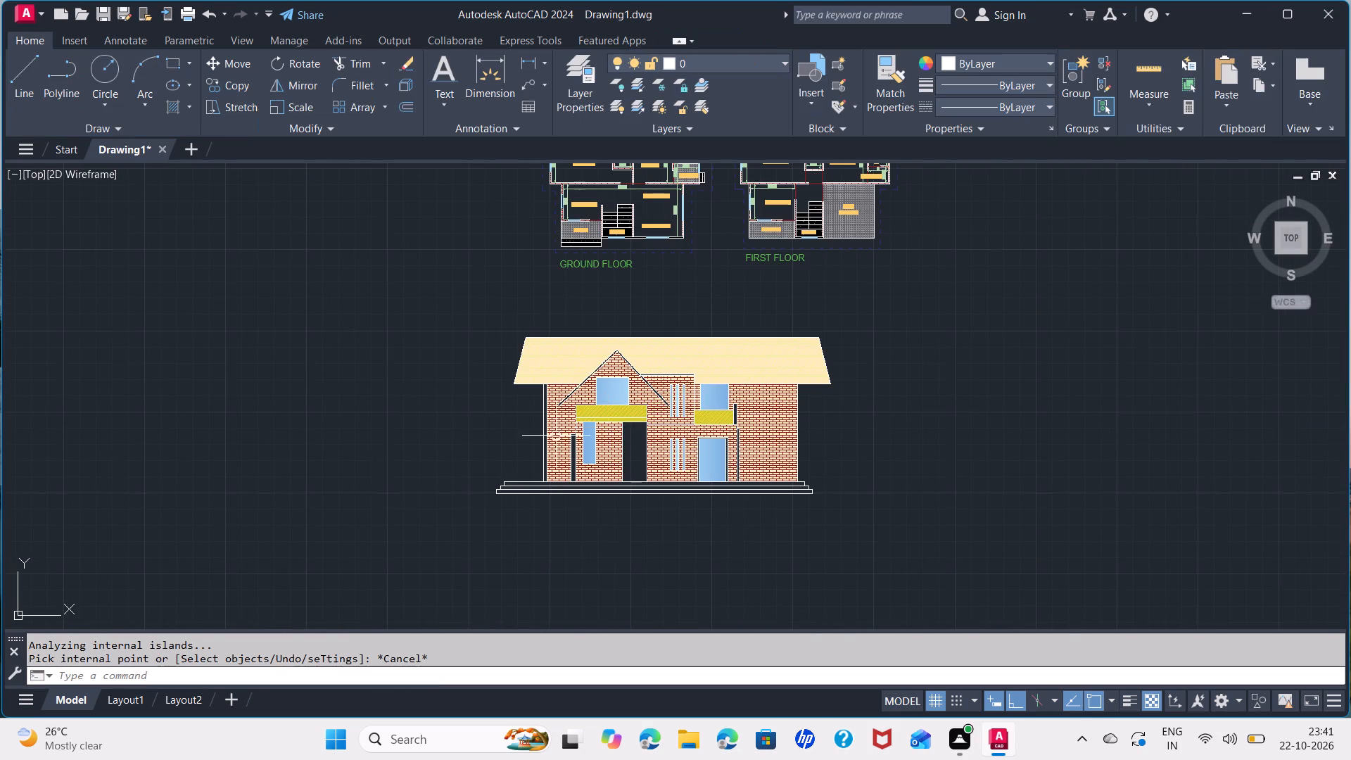
Hatch the ground-floor posts, tall open doorway and door frame with ANSI33, colour 153,27,30 on background 248,246,176.
scroll(550, 450, up, 3)
scroll(550, 450, down, 1)
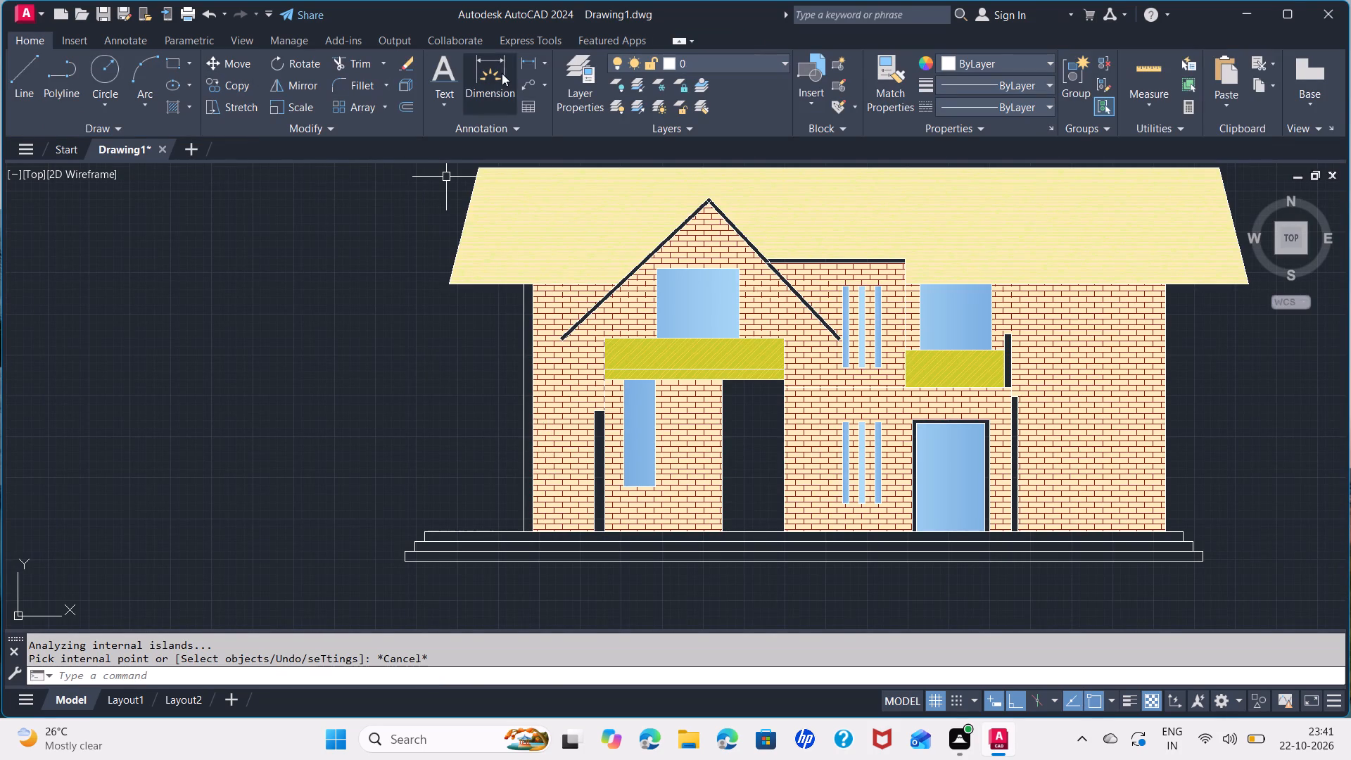
click(179, 103)
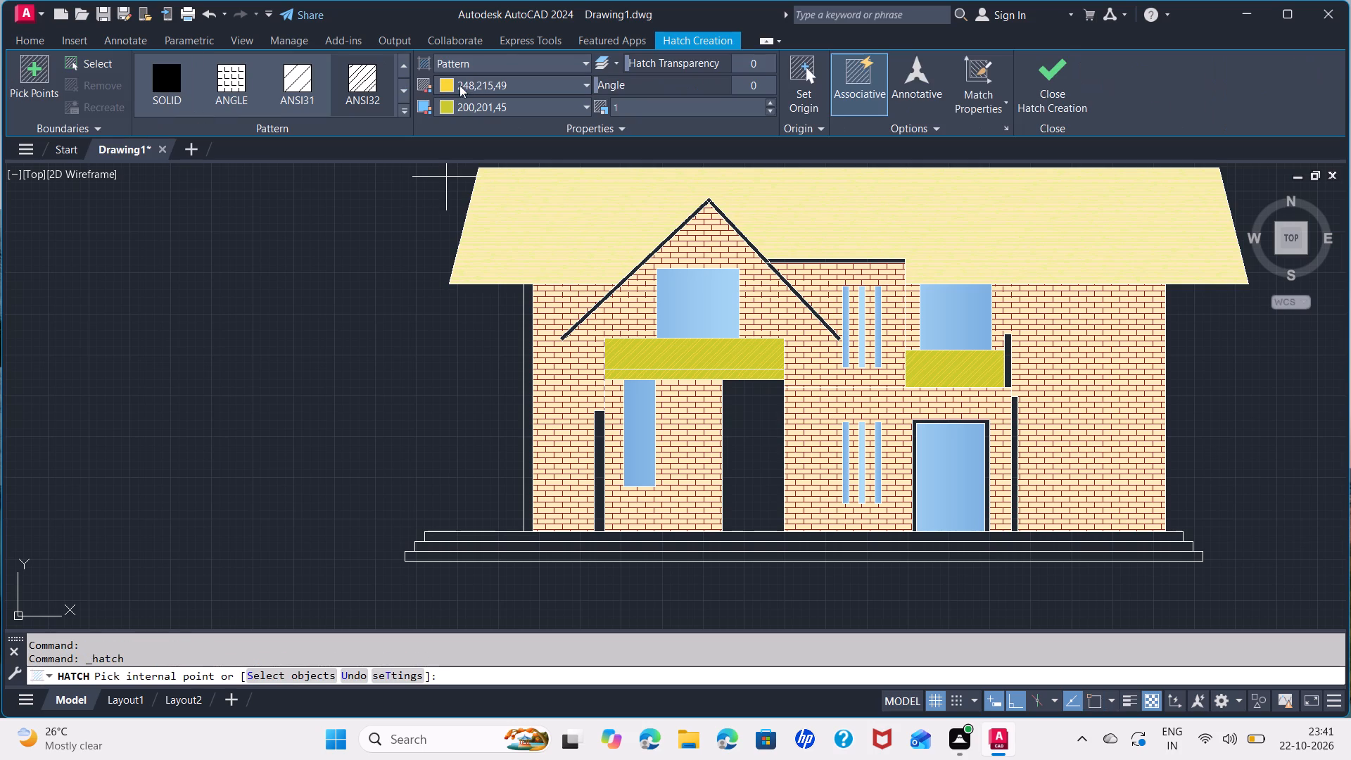
click(402, 110)
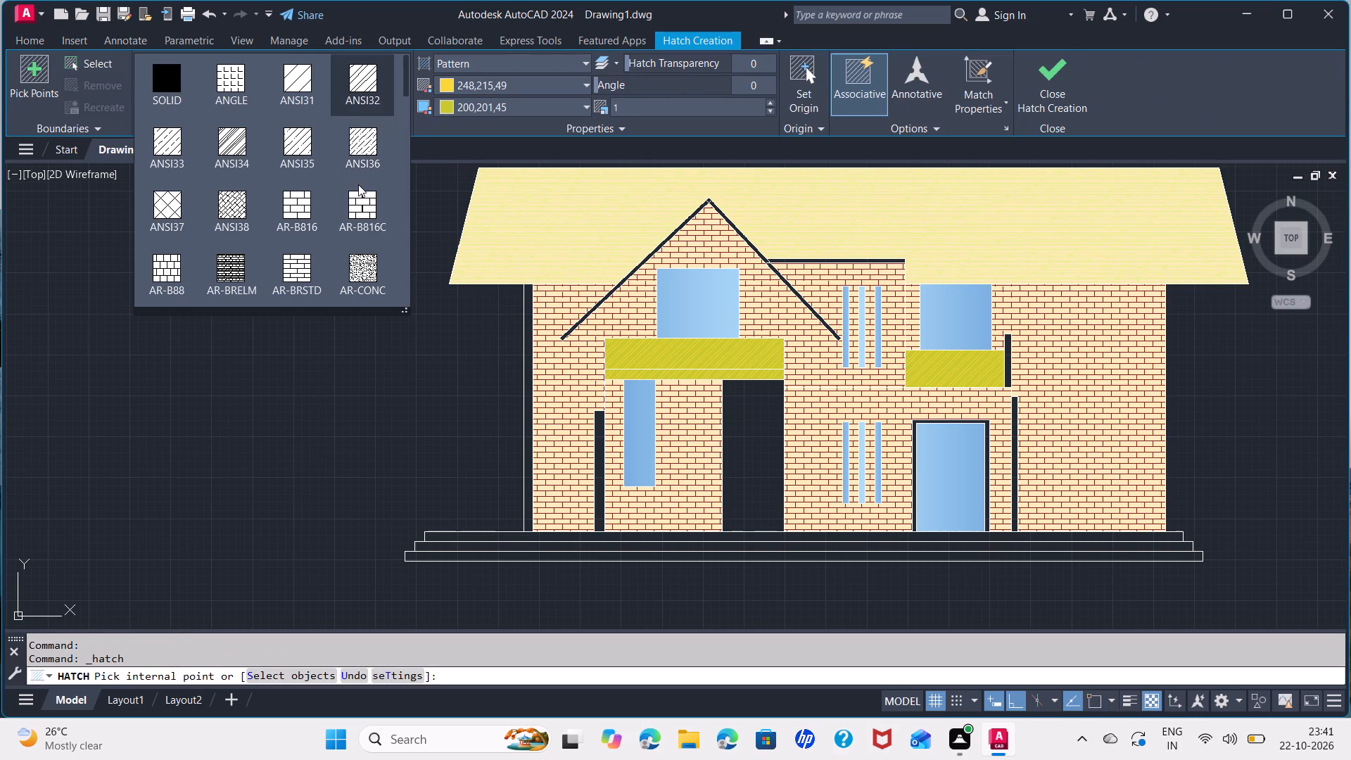
click(167, 146)
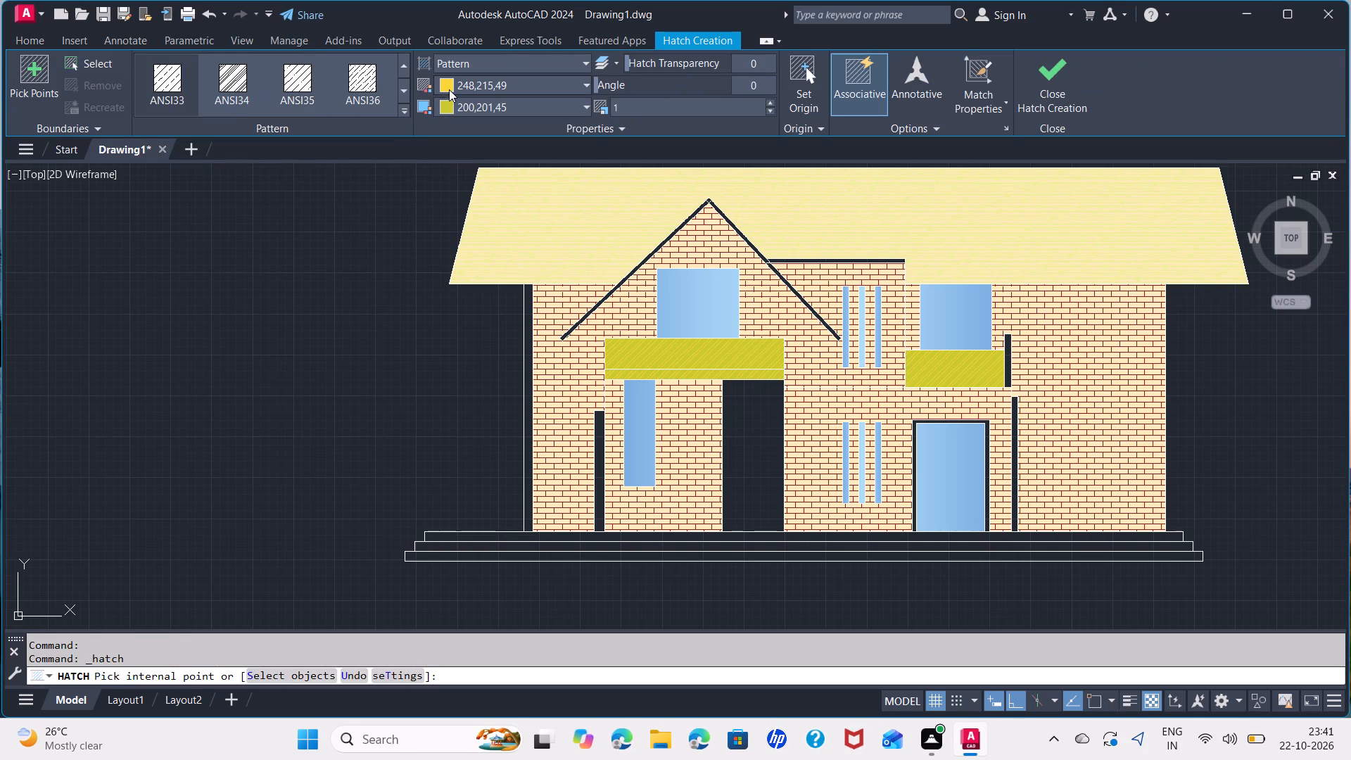
click(448, 88)
click(497, 162)
click(445, 103)
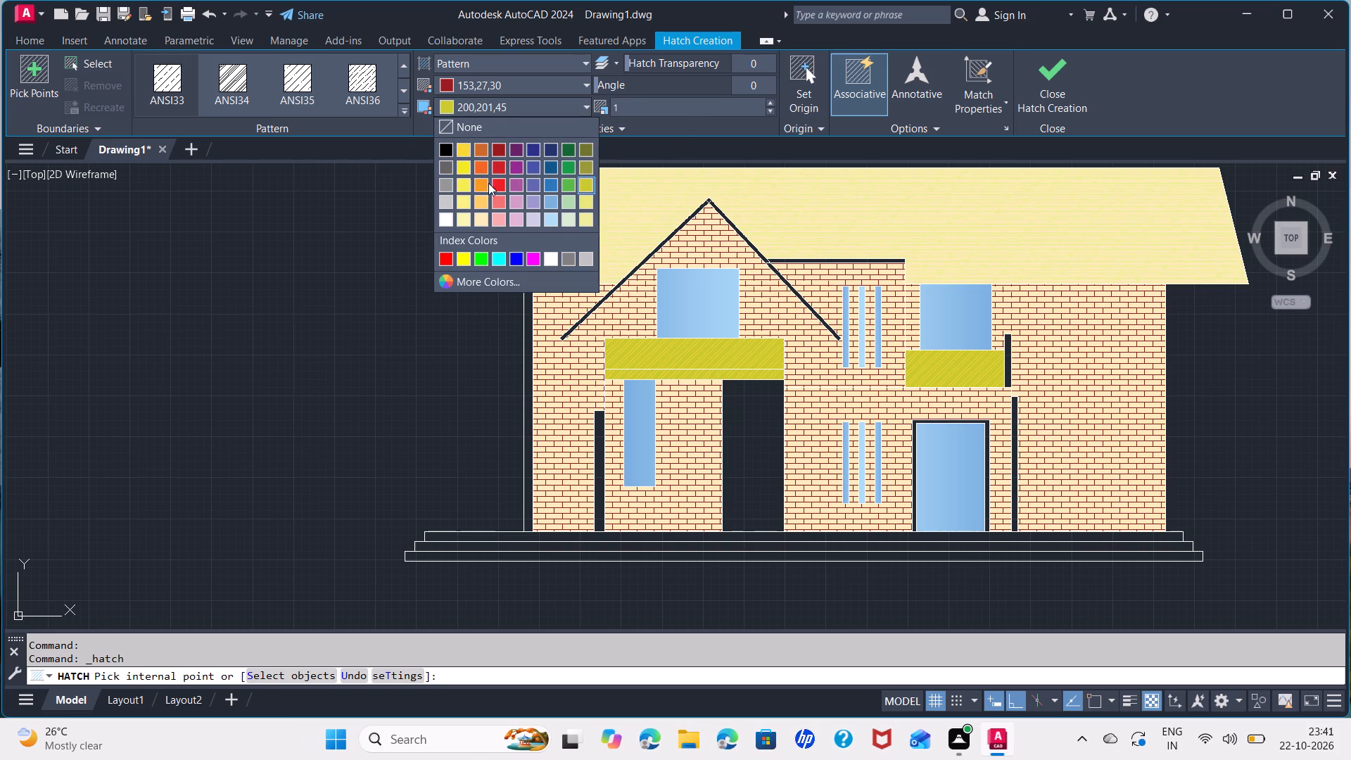
click(458, 214)
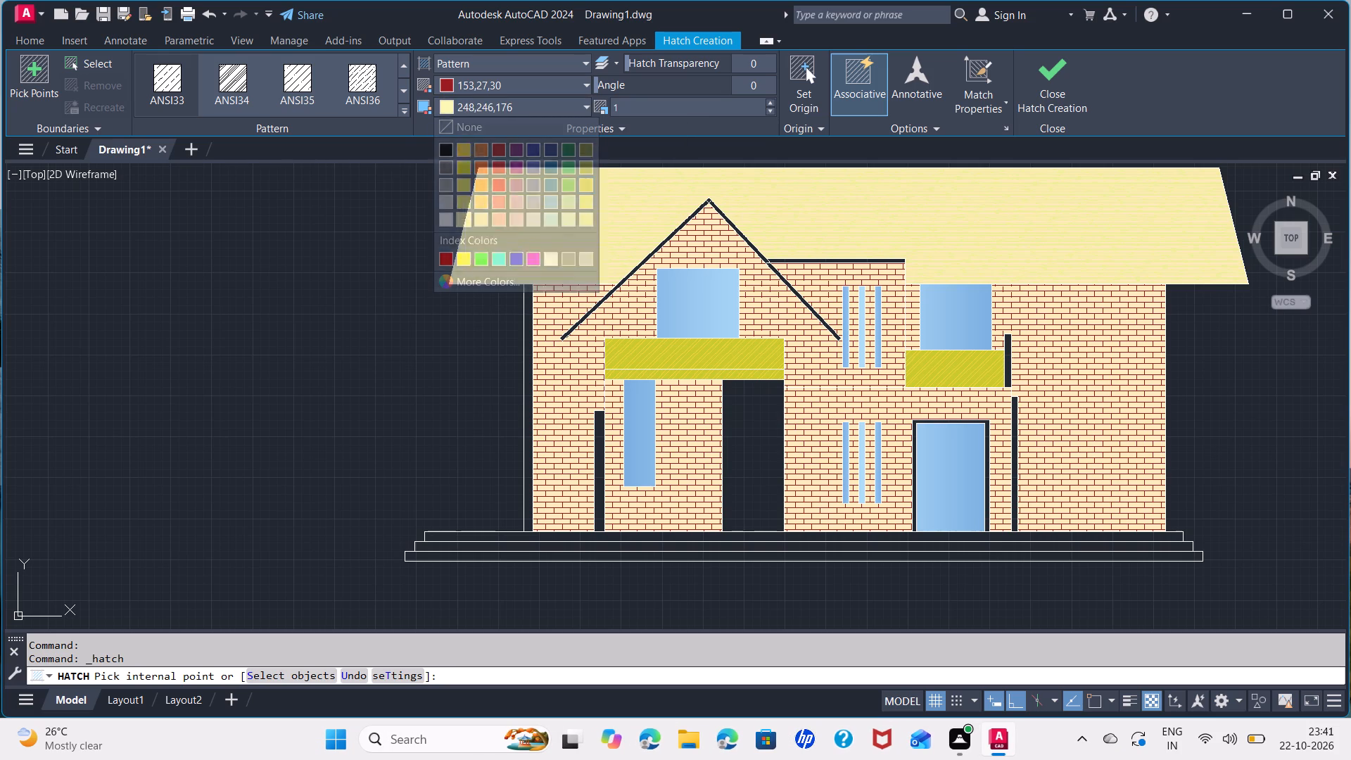
click(602, 498)
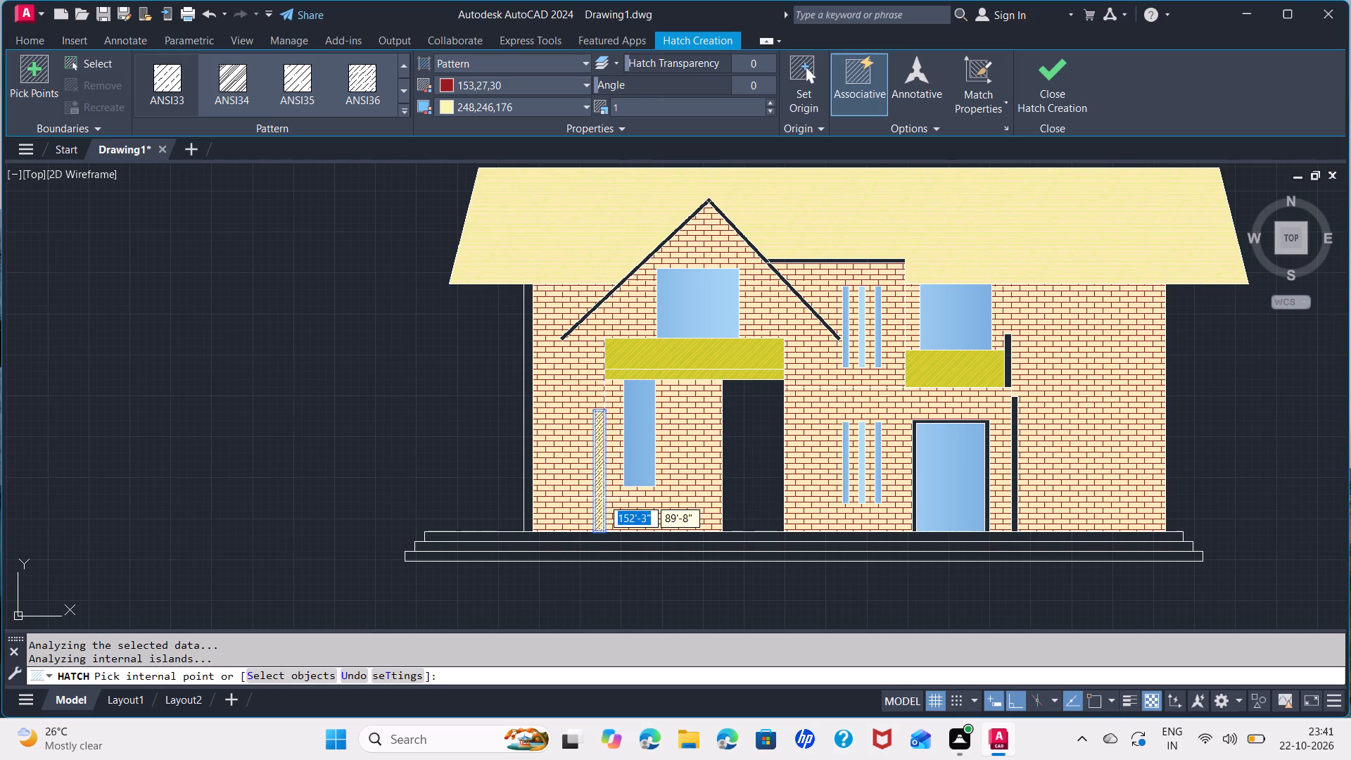
click(780, 488)
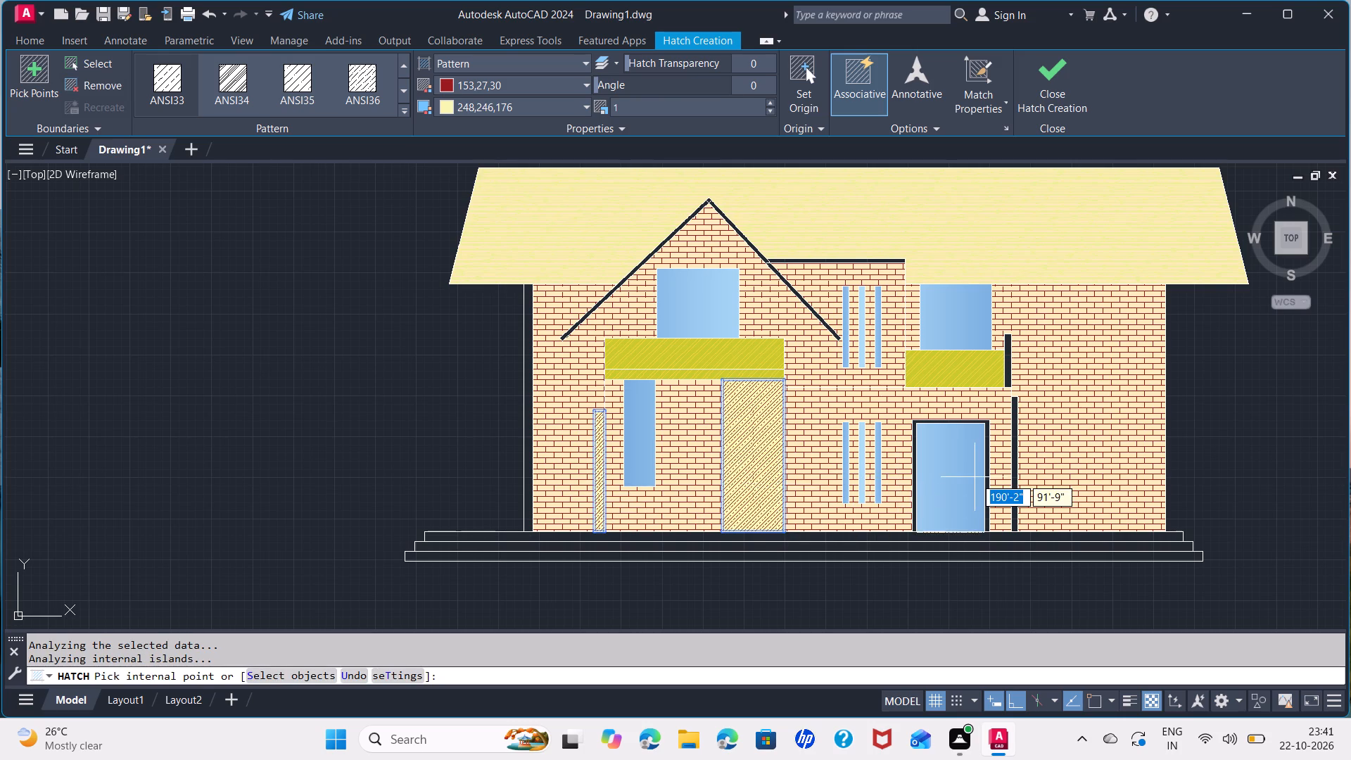
scroll(975, 477, up, 3)
click(1013, 501)
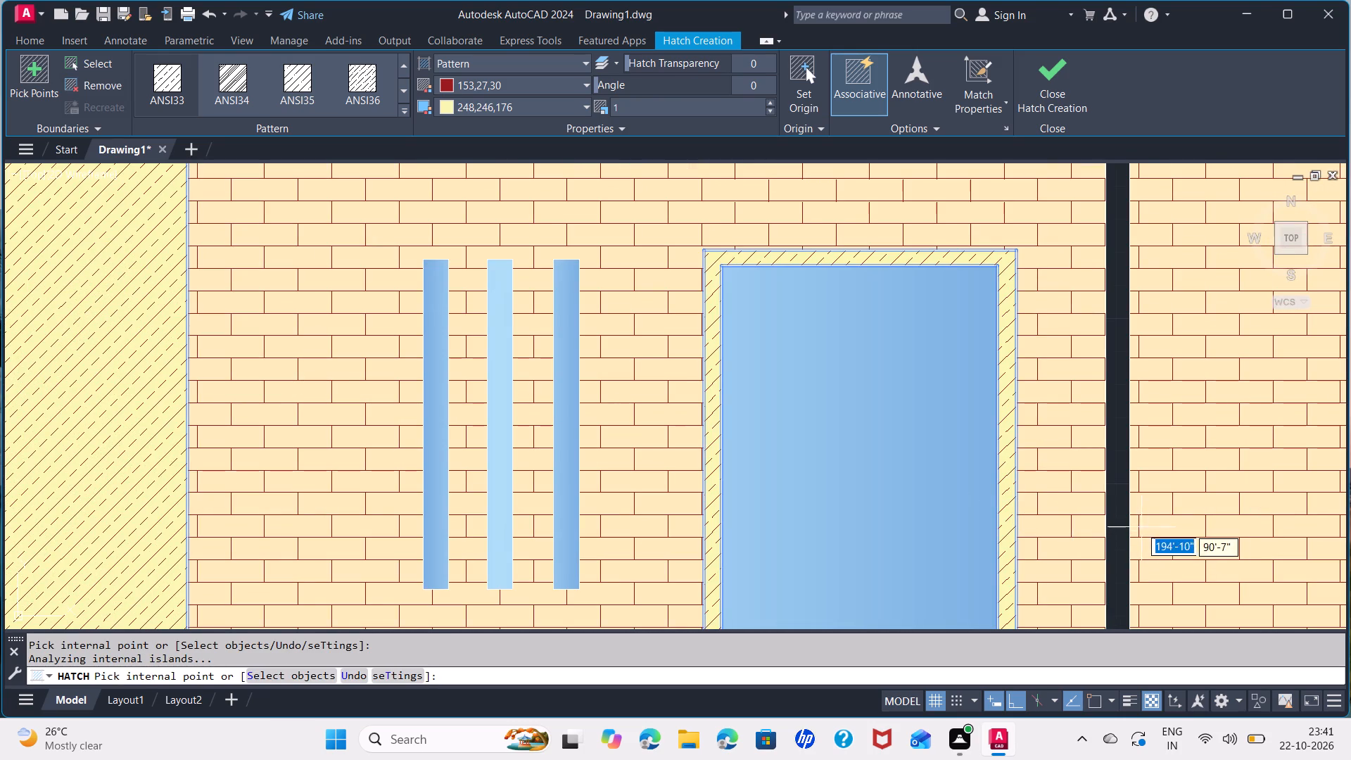
click(1114, 511)
Hatch the terrace post, horizontal eave trim, gable slopes and peak, and left wall-edge strip with ANSI33, colour 153,27,30 on background 248,246,176.
scroll(908, 381, down, 2)
middle_drag(895, 334, 895, 334)
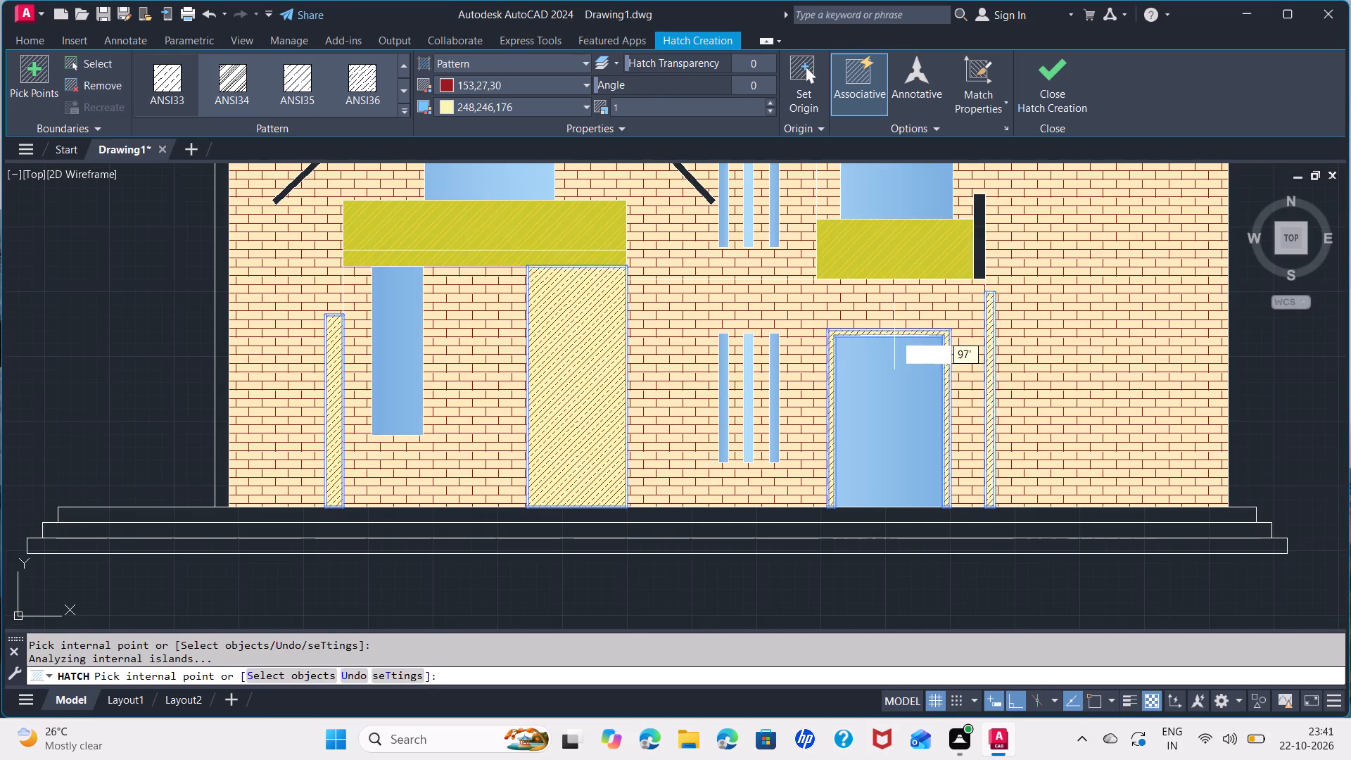
middle_drag(895, 334, 848, 521)
click(933, 421)
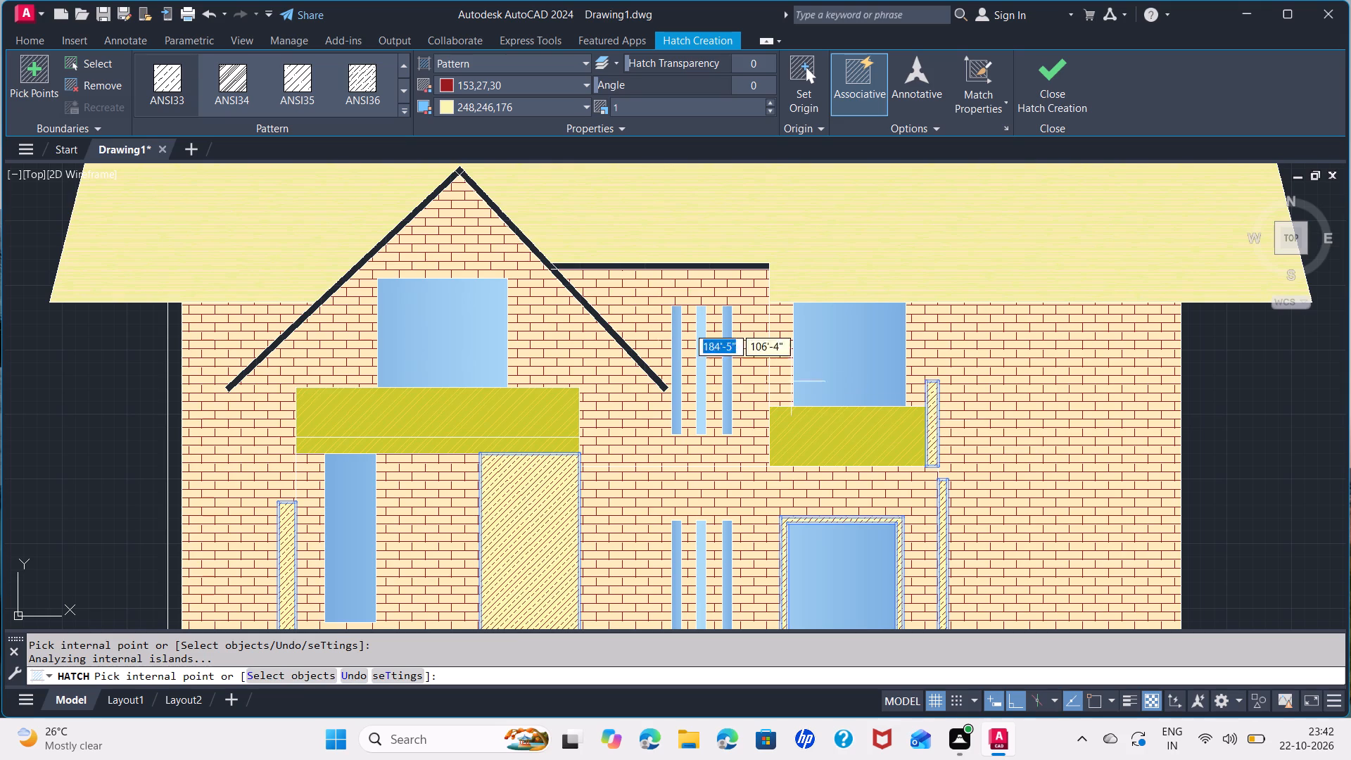
scroll(574, 271, up, 2)
click(573, 265)
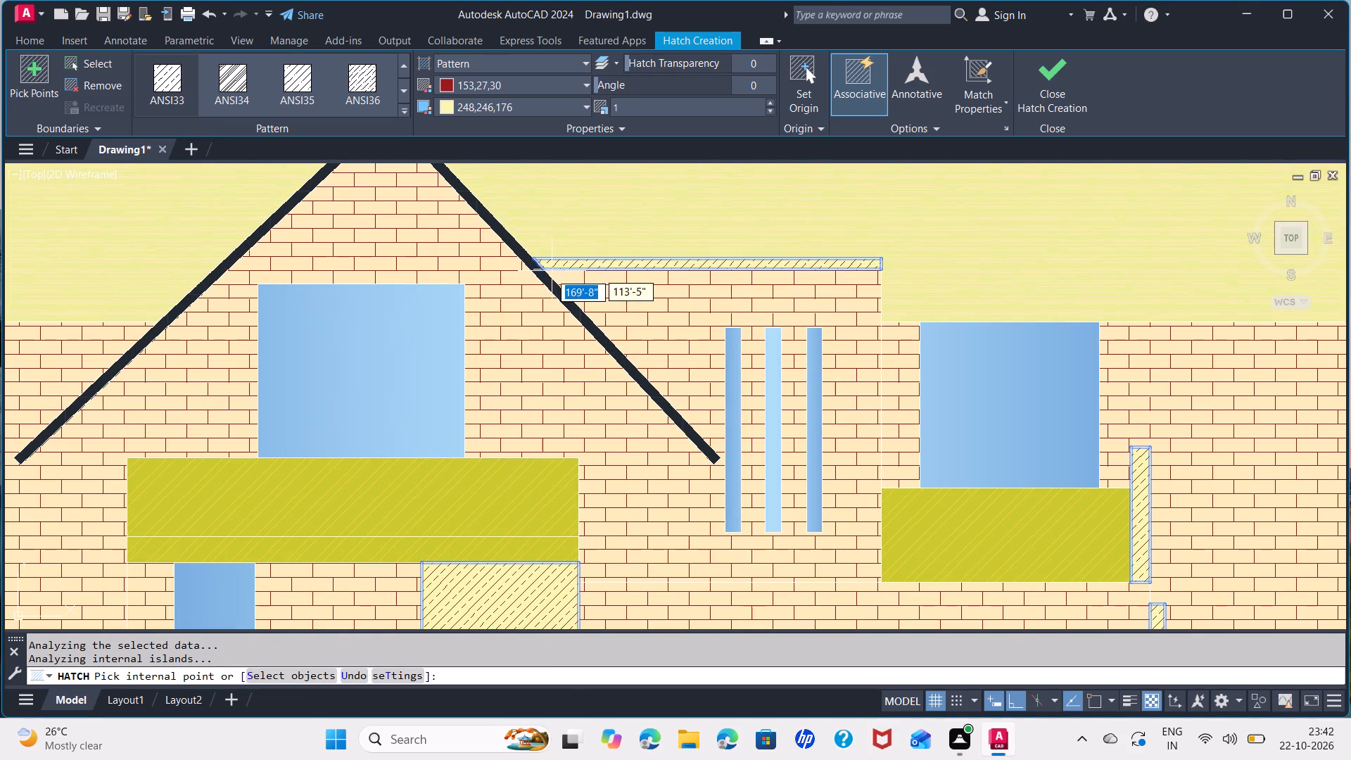
click(541, 274)
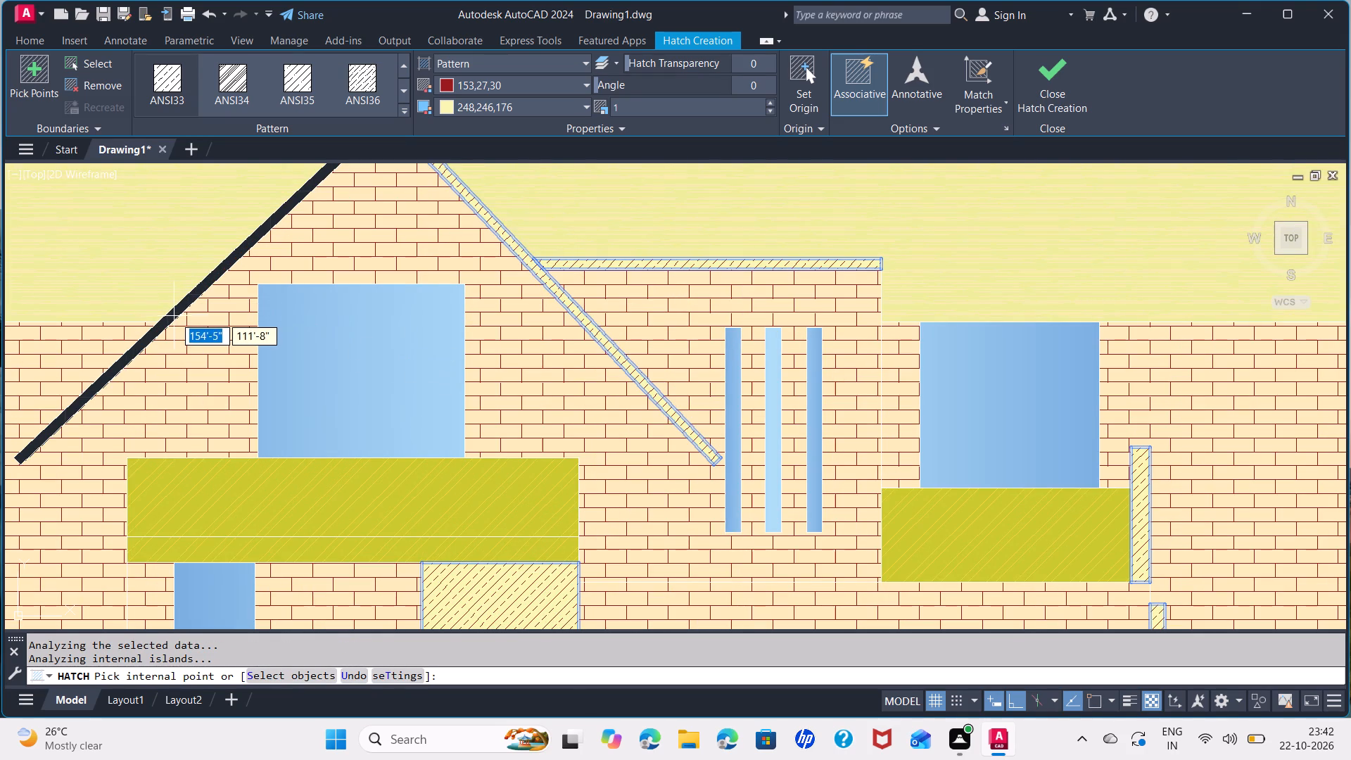
click(175, 317)
scroll(402, 330, down, 3)
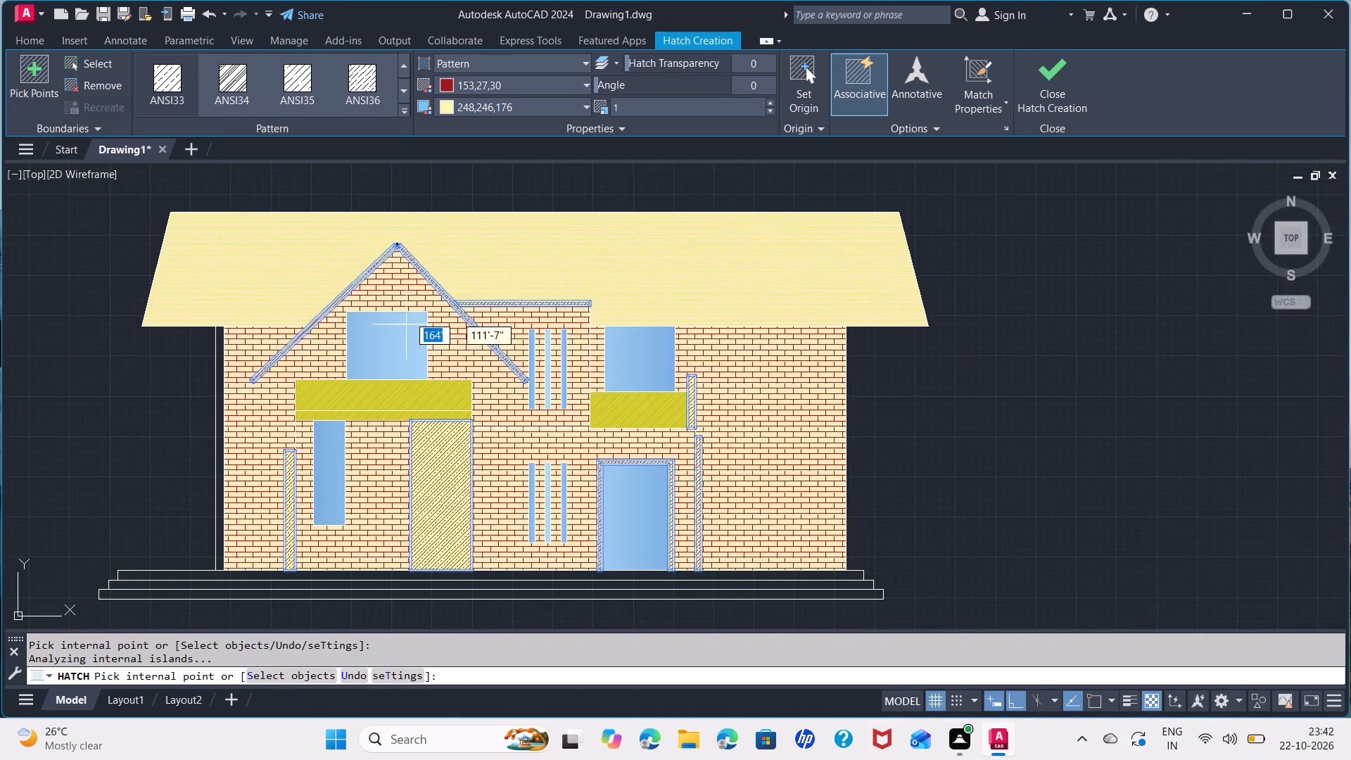
scroll(383, 246, up, 4)
double_click(452, 241)
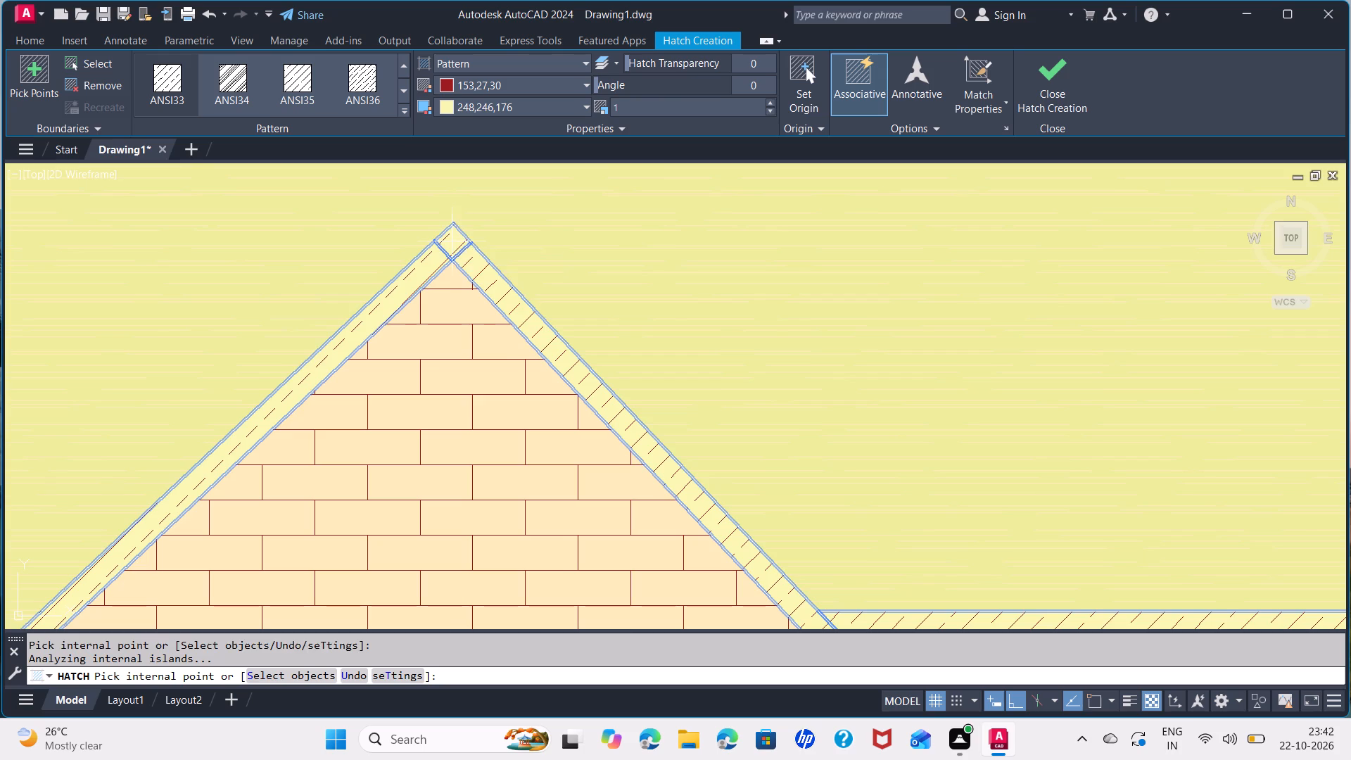
scroll(459, 316, down, 4)
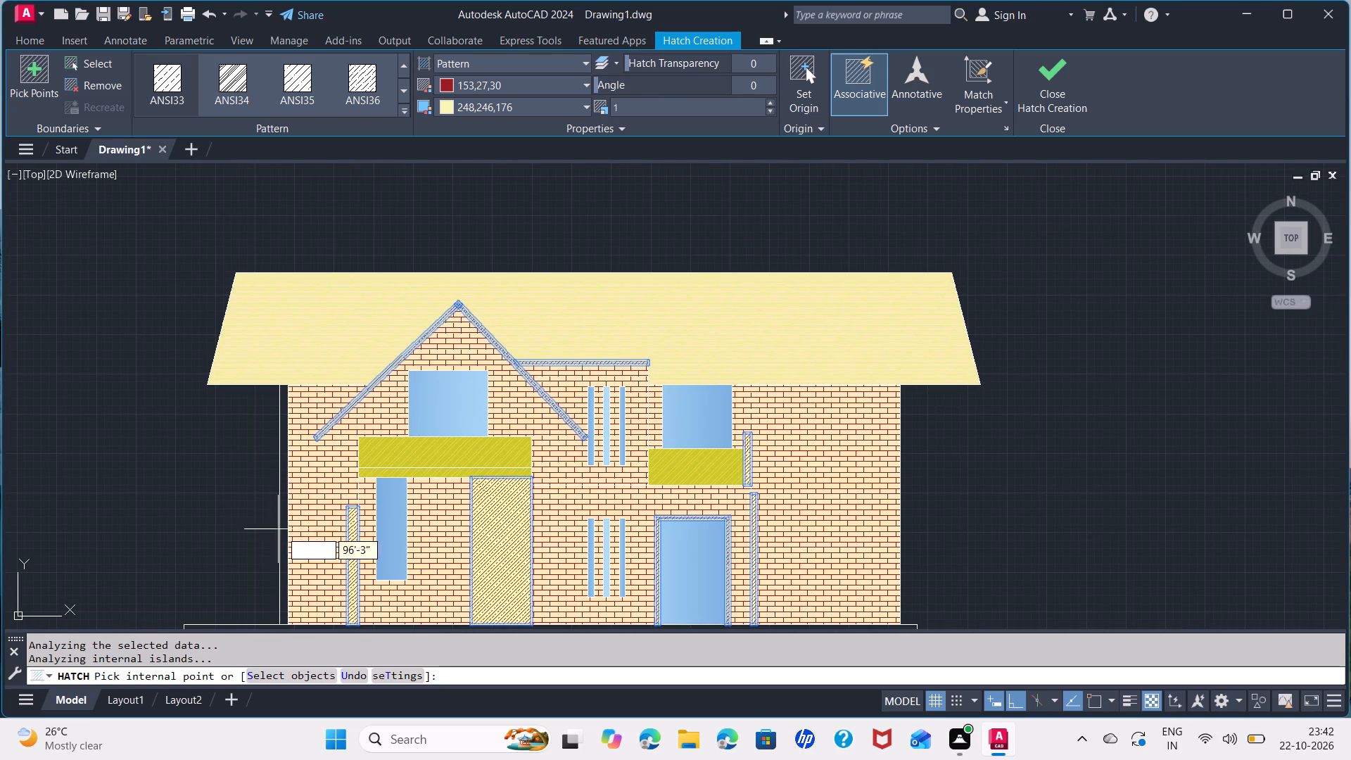
click(282, 532)
key(Escape)
Hatch the three entrance steps at the house's base with AR-SAND, colour 99,100,102 on background 248,246,176.
scroll(211, 483, down, 3)
scroll(336, 461, up, 1)
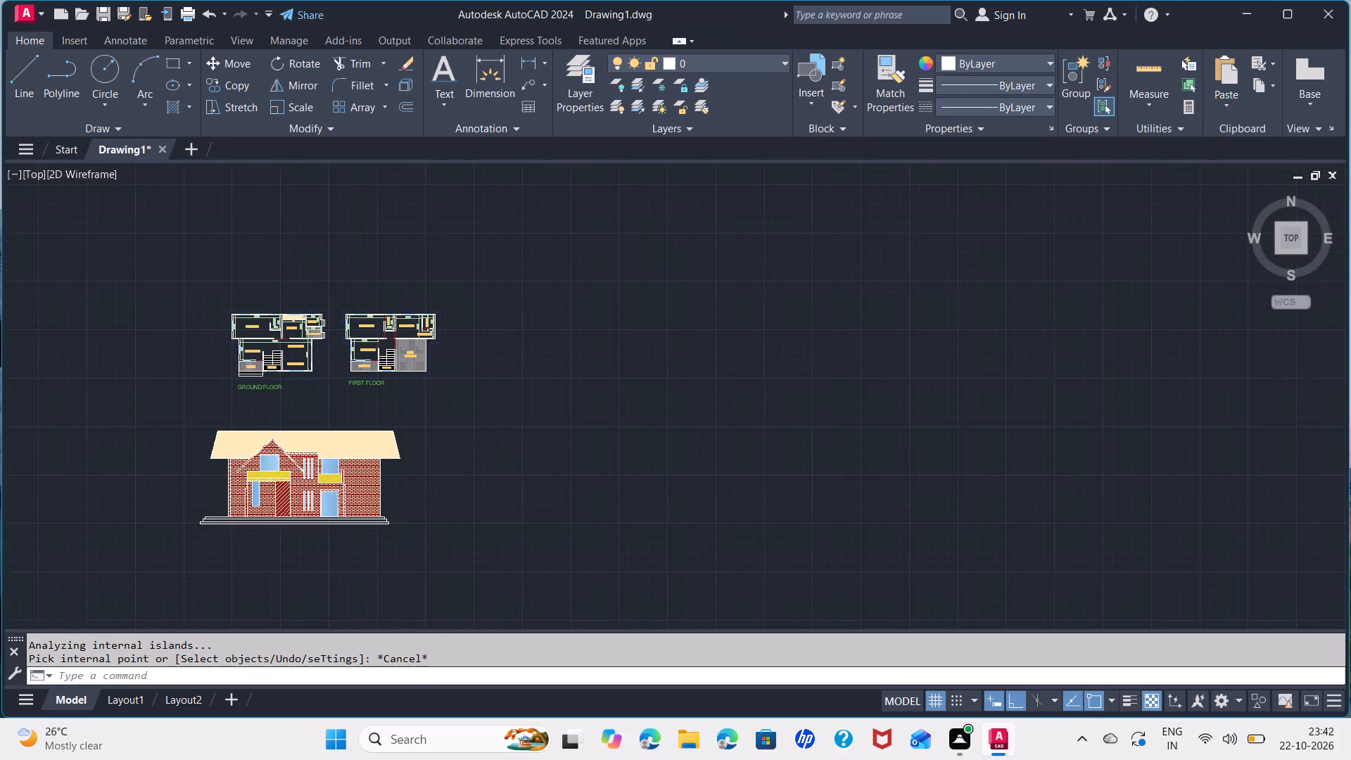
scroll(336, 461, up, 1)
middle_drag(341, 479, 653, 357)
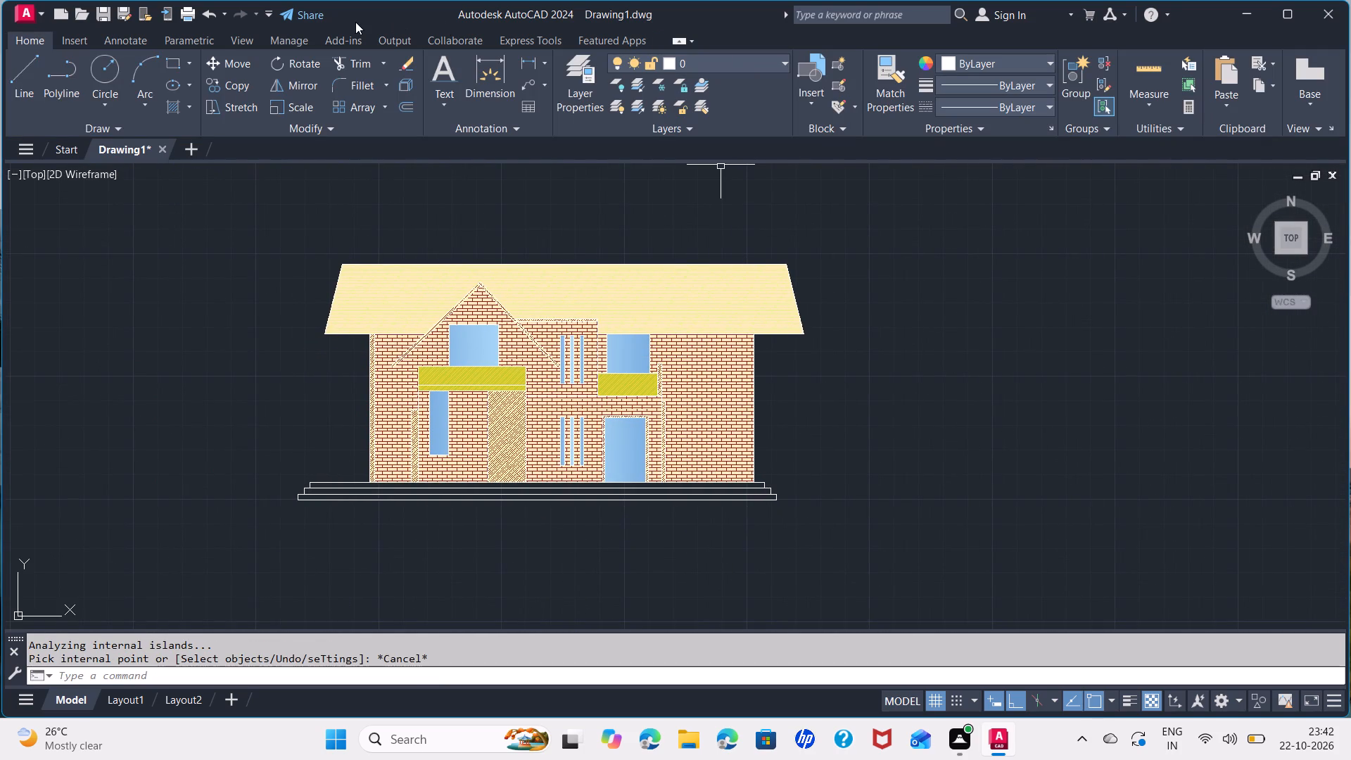
click(191, 103)
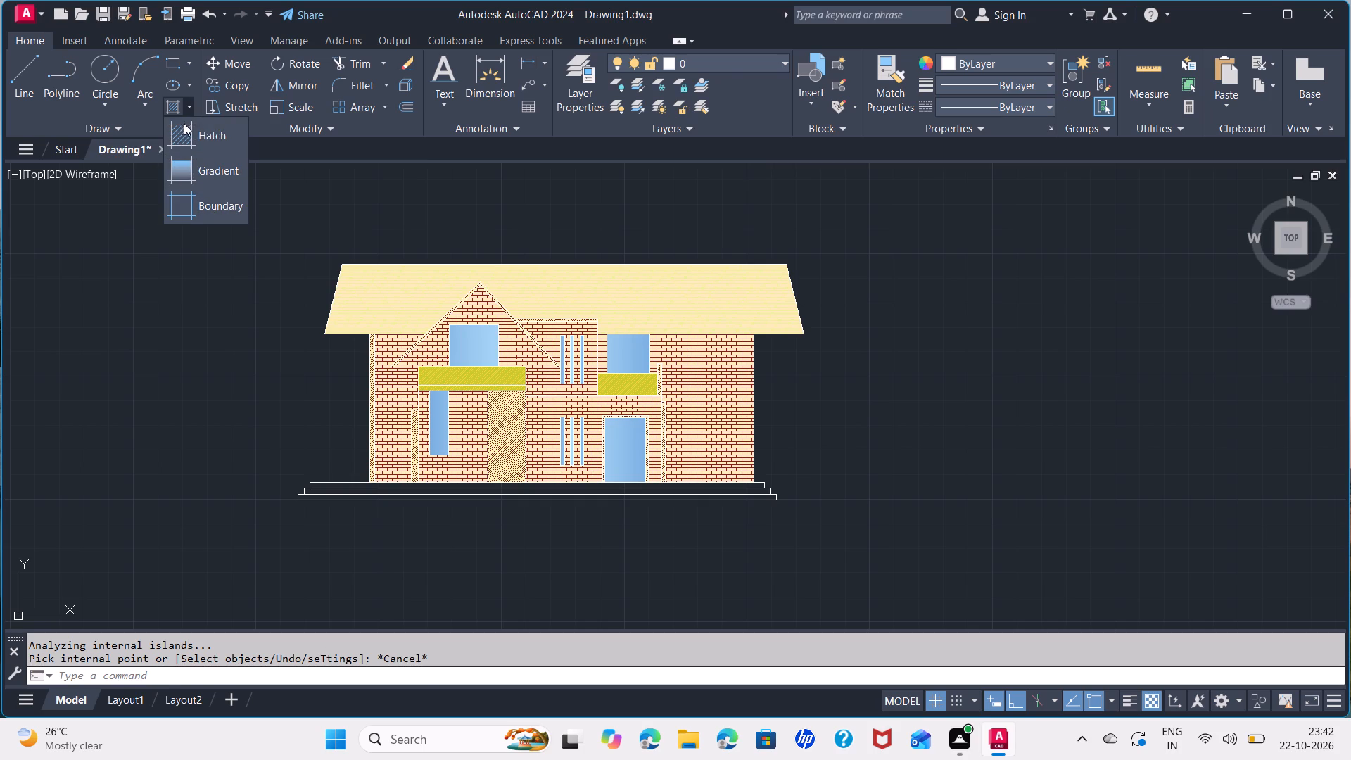
click(183, 126)
click(398, 112)
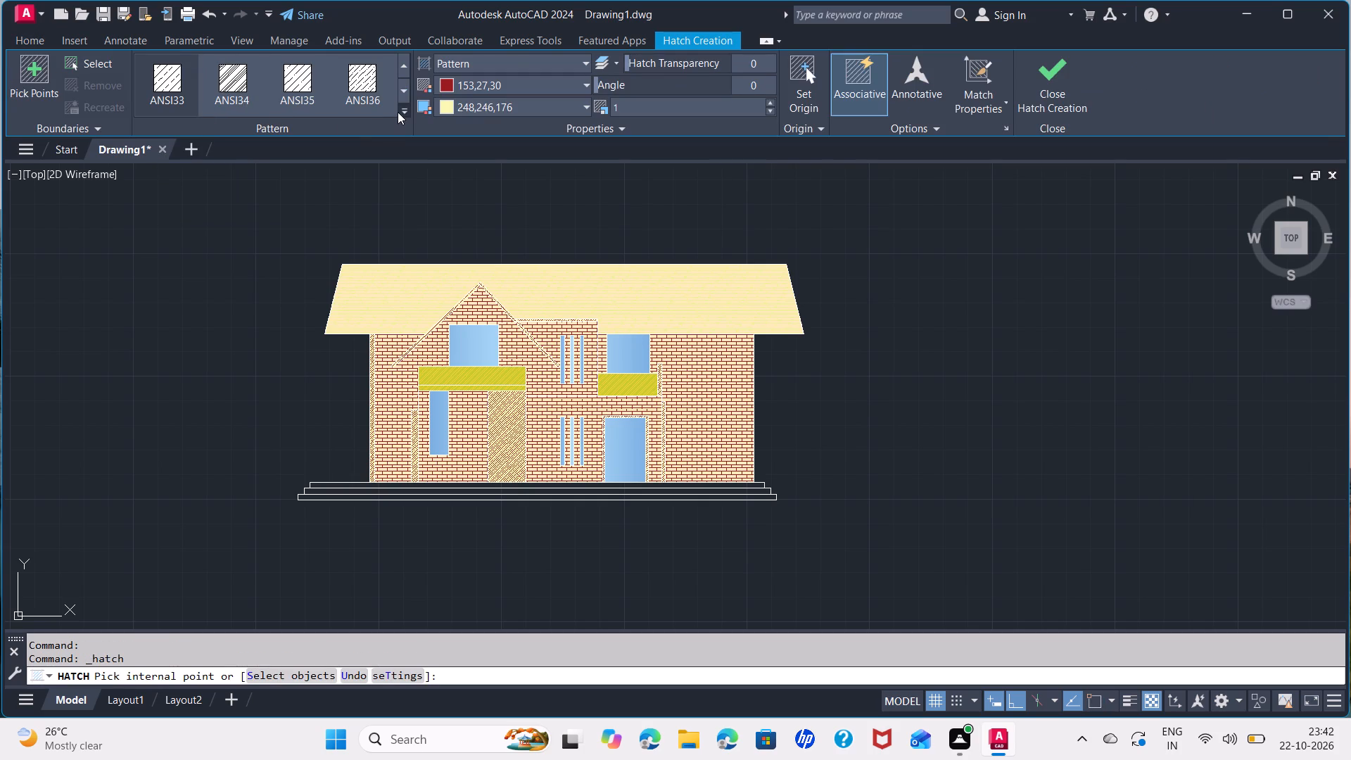
scroll(337, 224, down, 2)
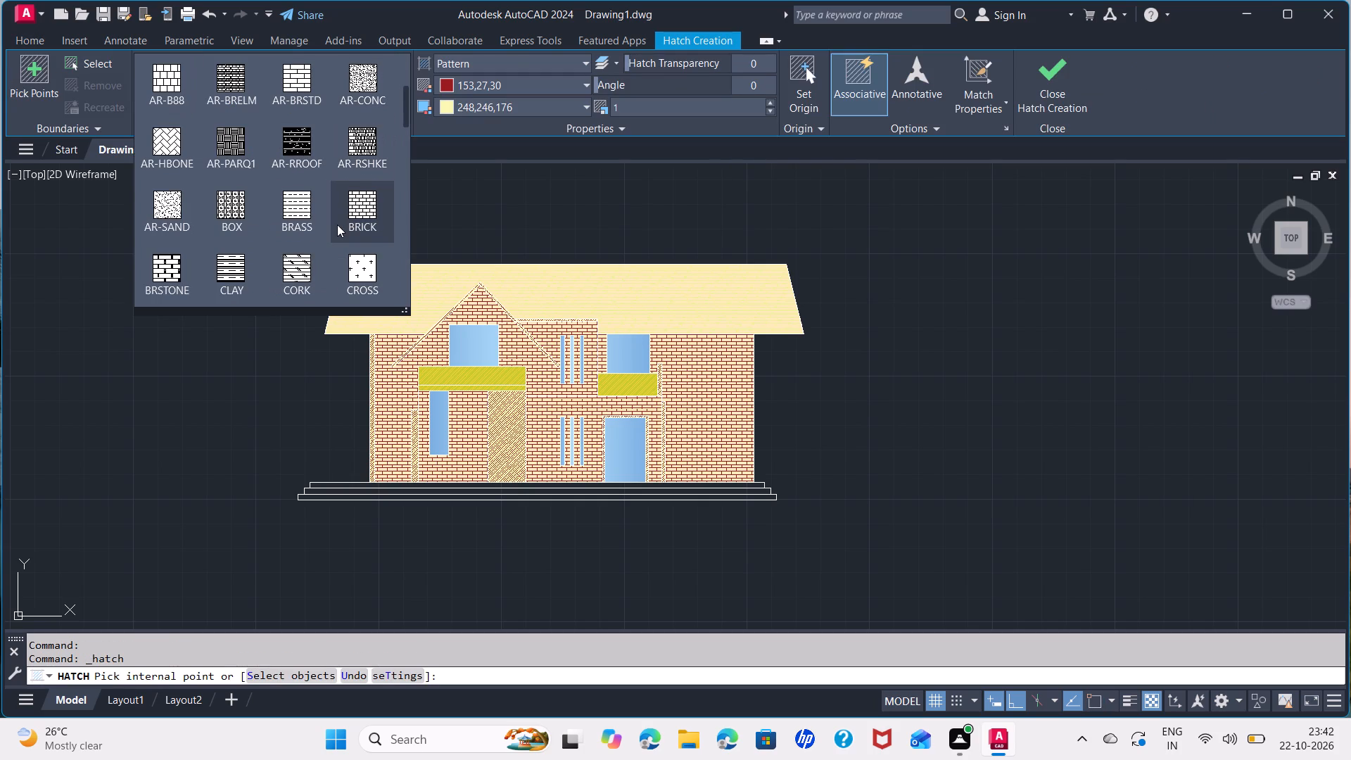
scroll(366, 259, down, 1)
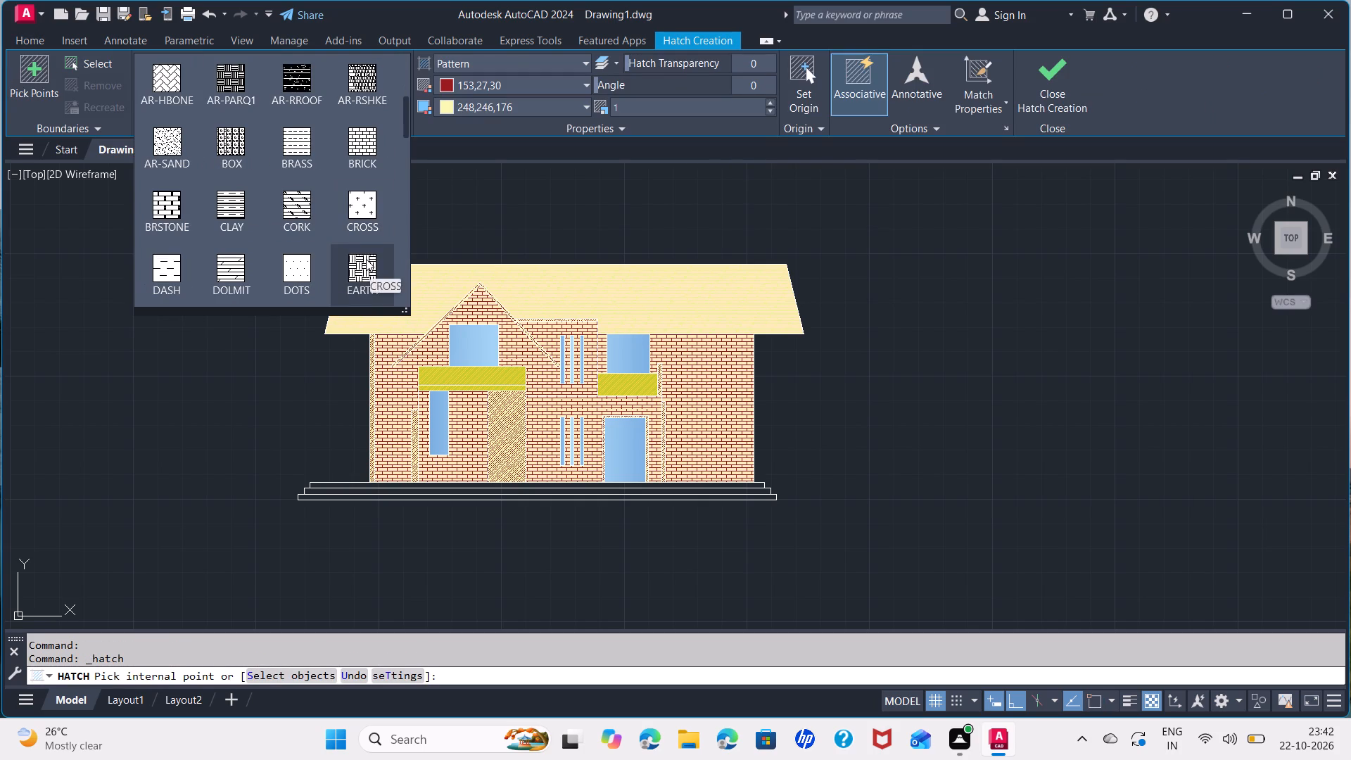
scroll(196, 192, up, 1)
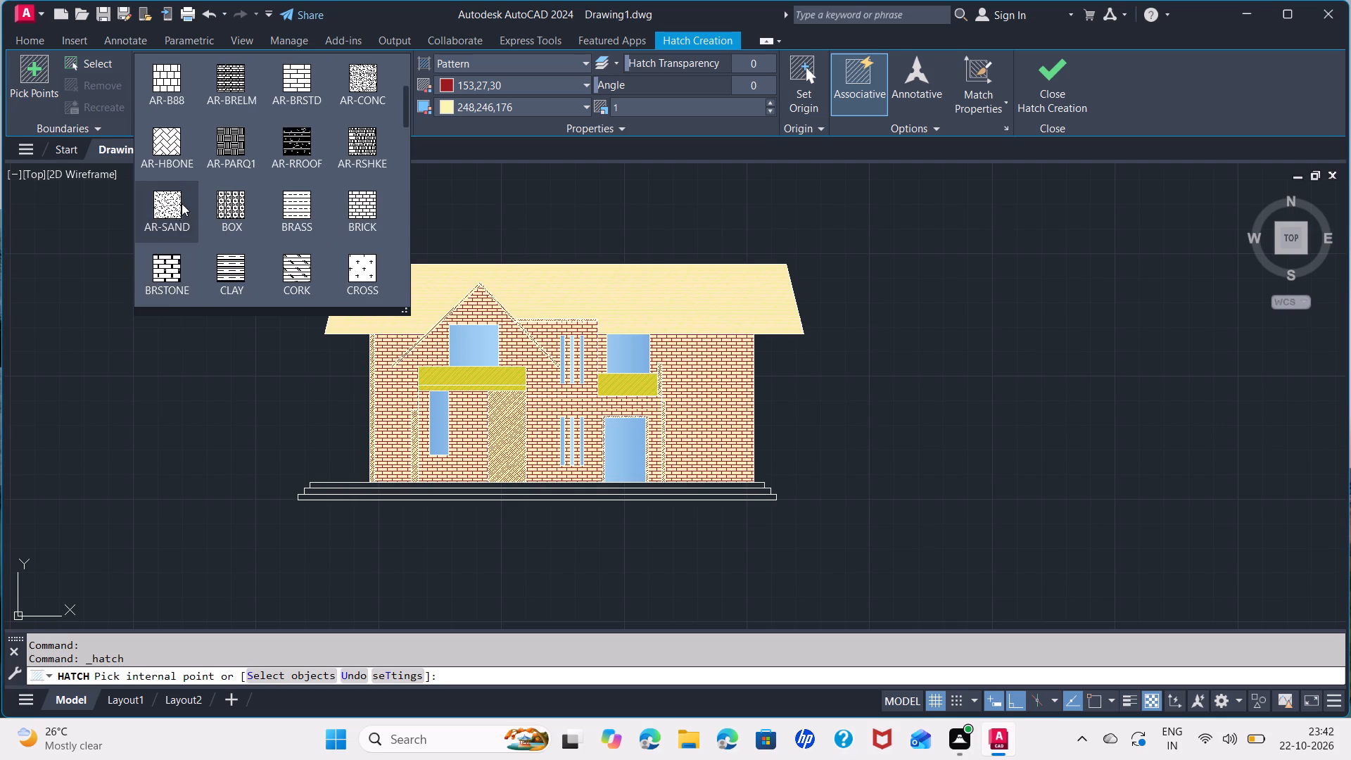
click(173, 210)
click(446, 89)
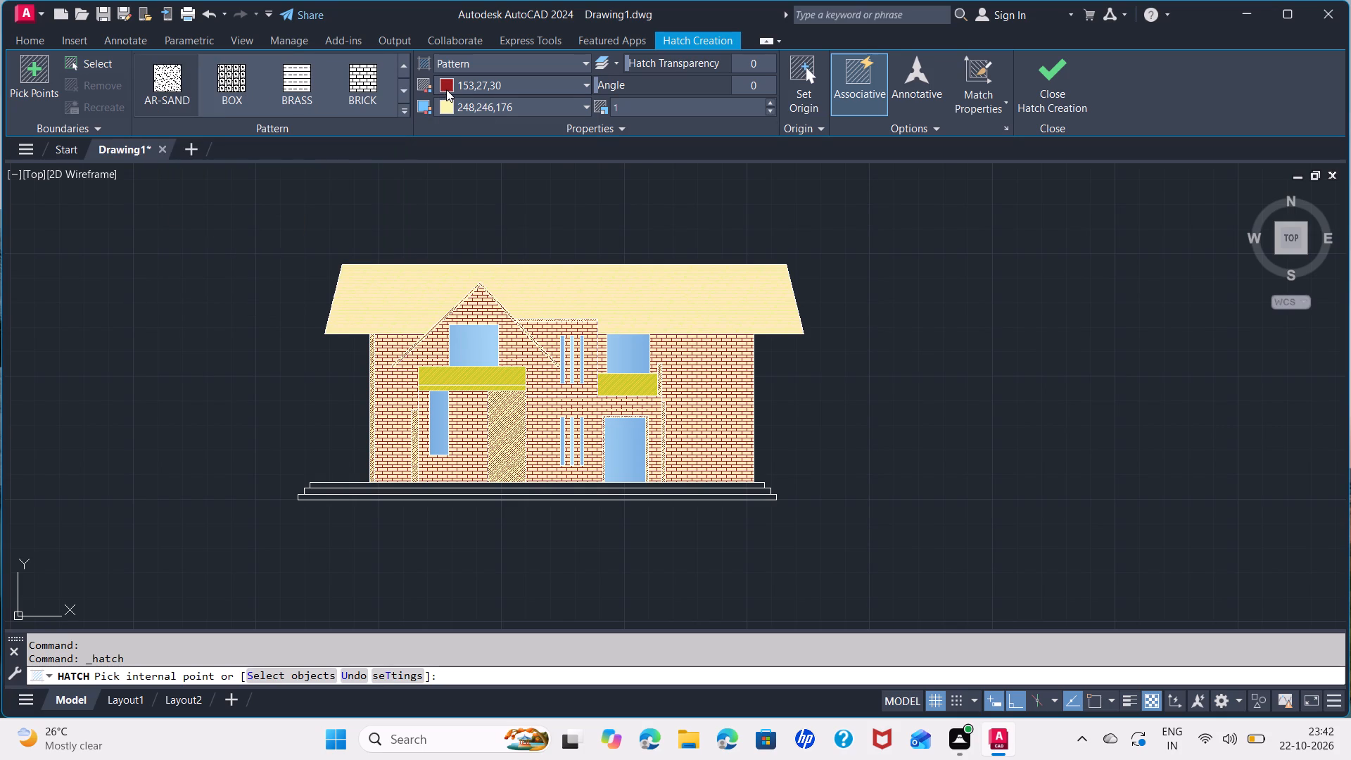
click(447, 185)
click(447, 103)
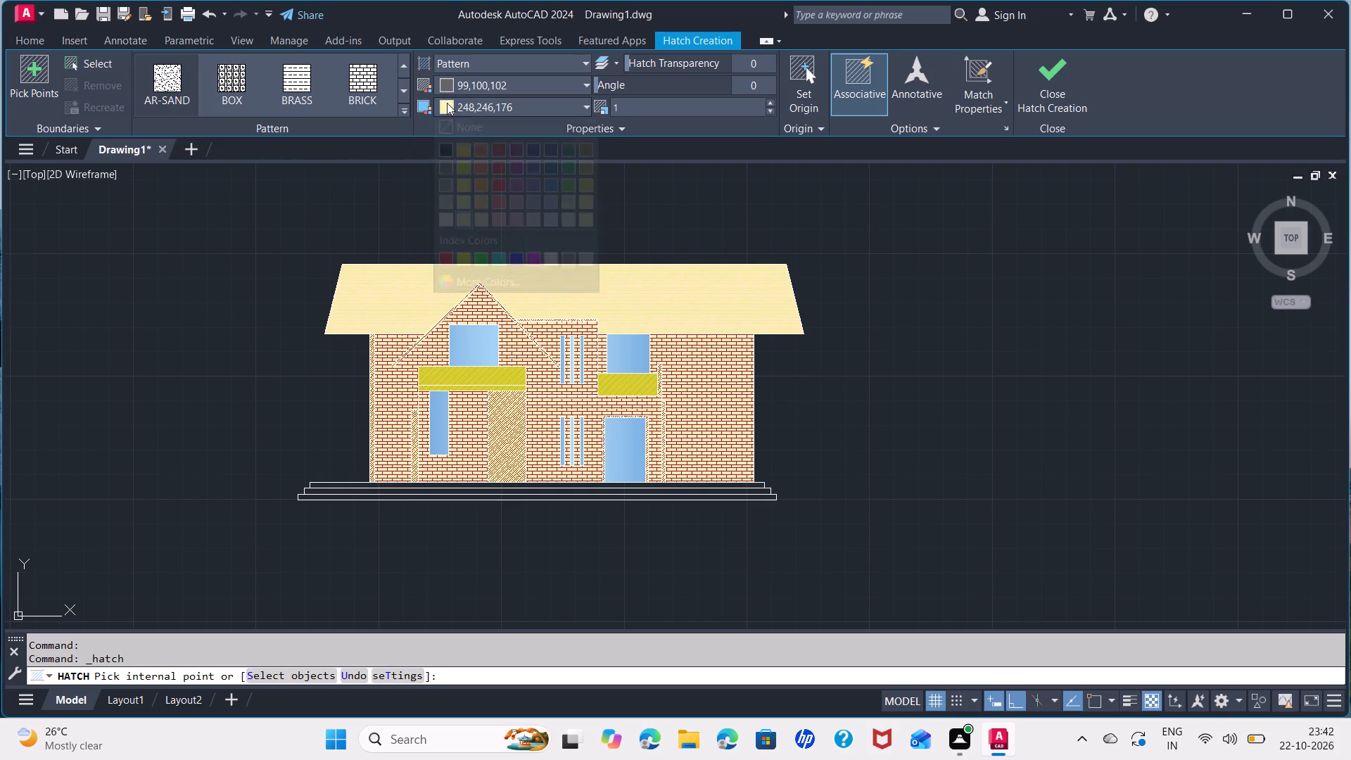
scroll(455, 477, up, 1)
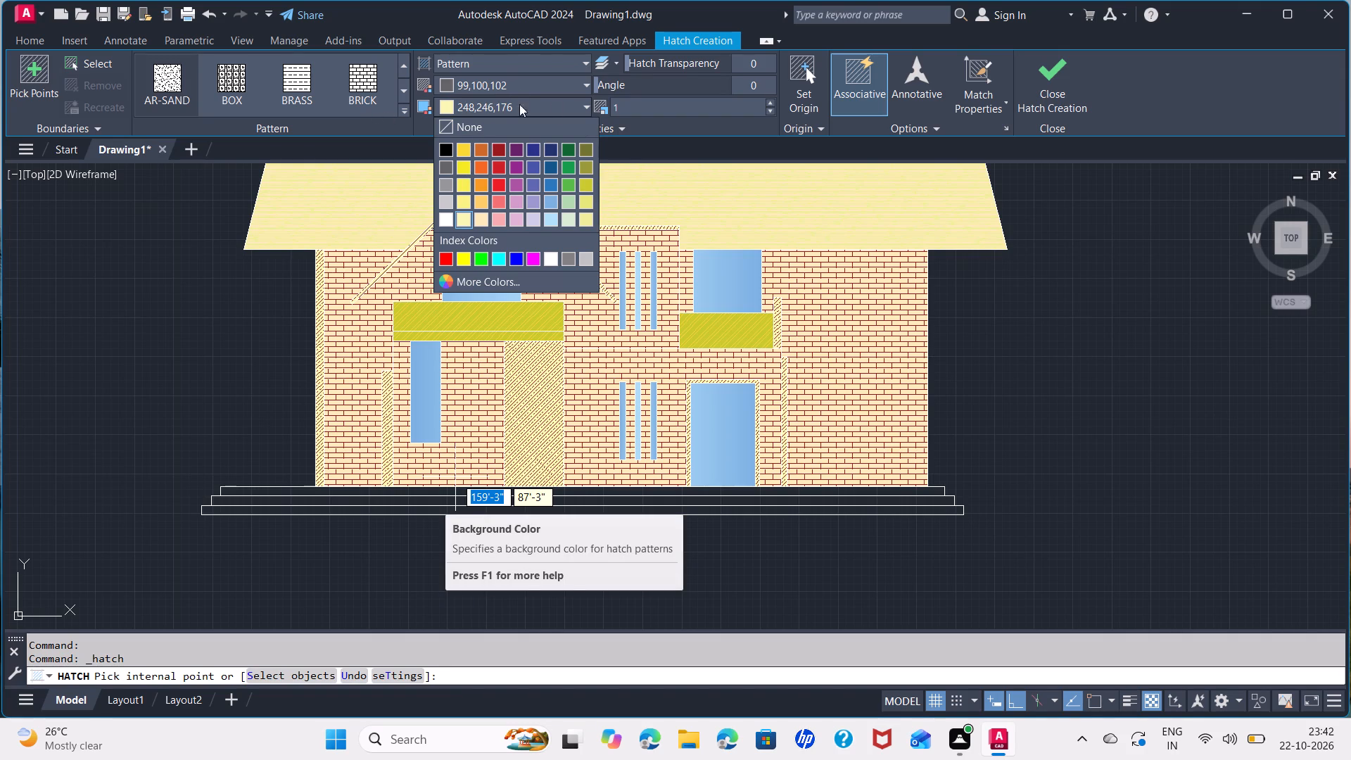
click(626, 152)
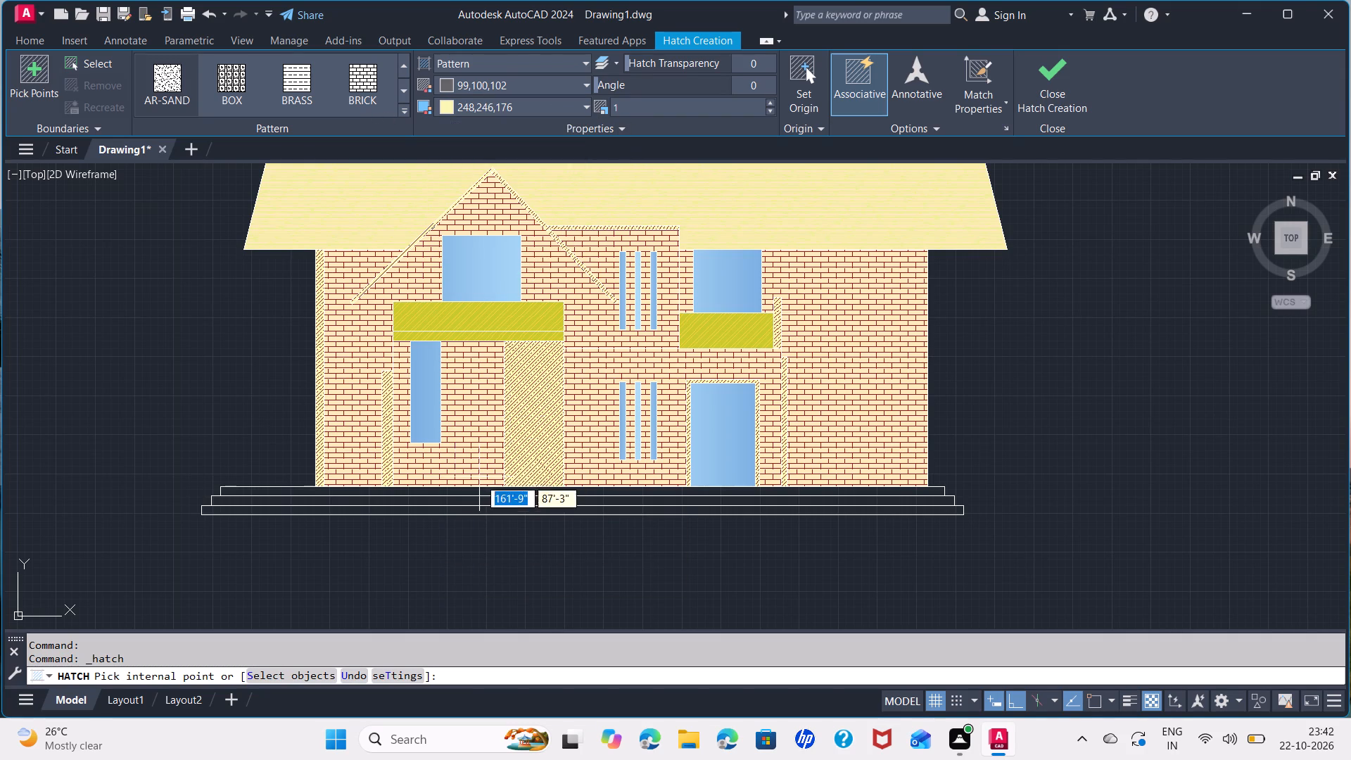
scroll(474, 495, up, 1)
click(479, 491)
click(480, 505)
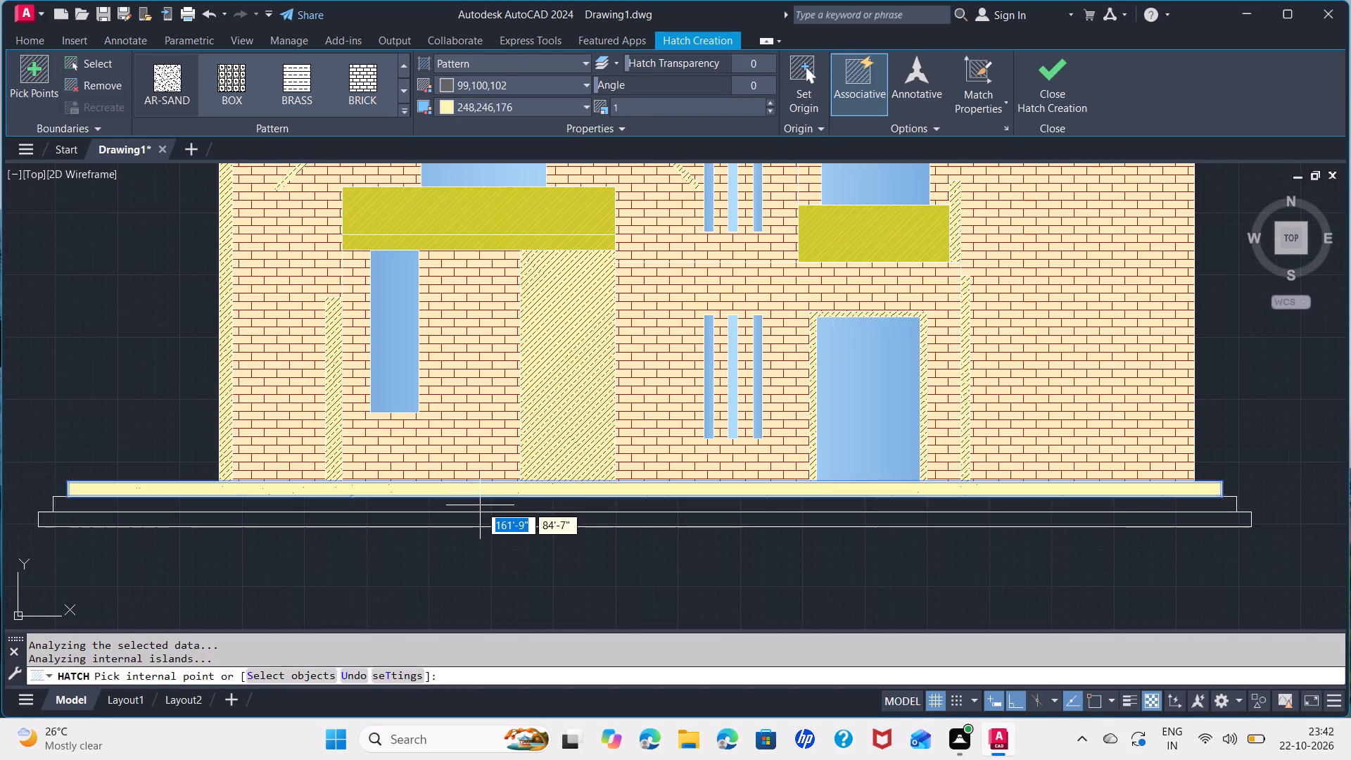
click(483, 527)
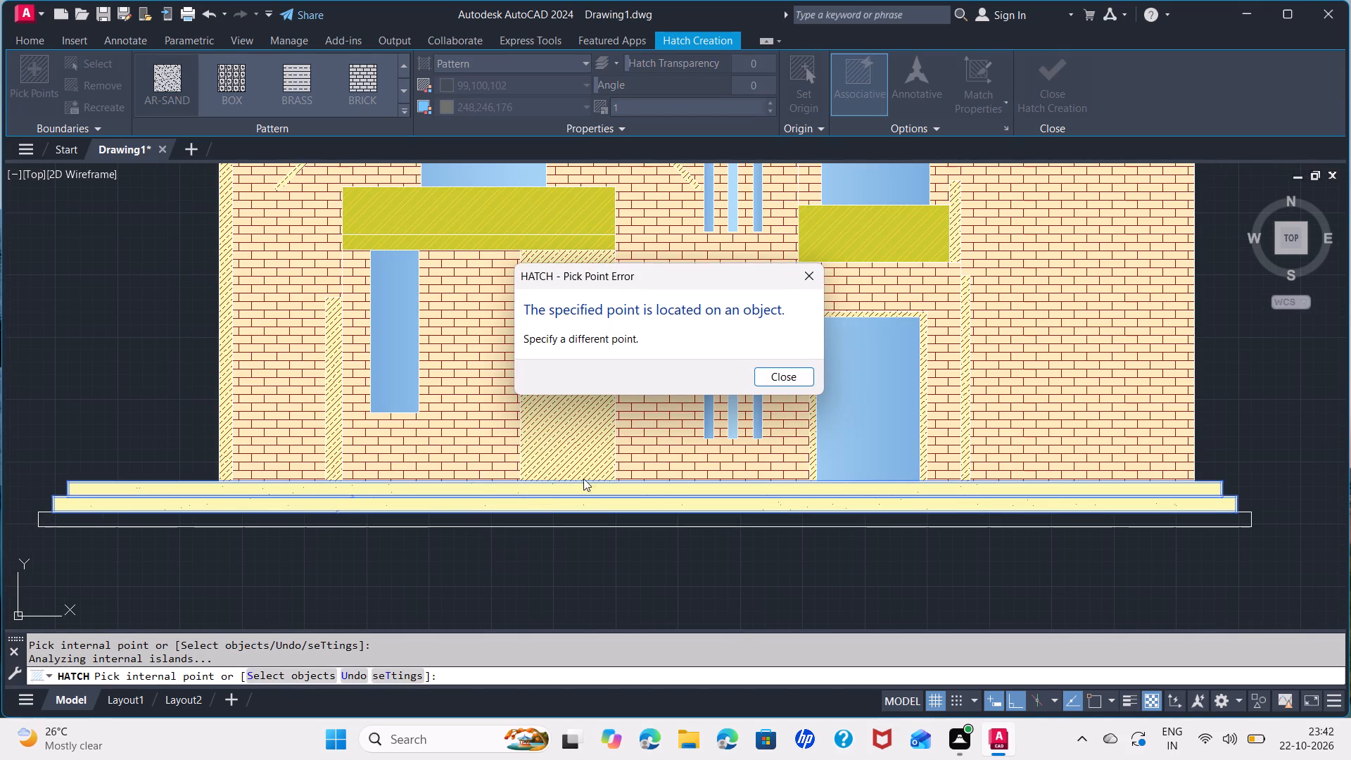
click(794, 373)
click(588, 526)
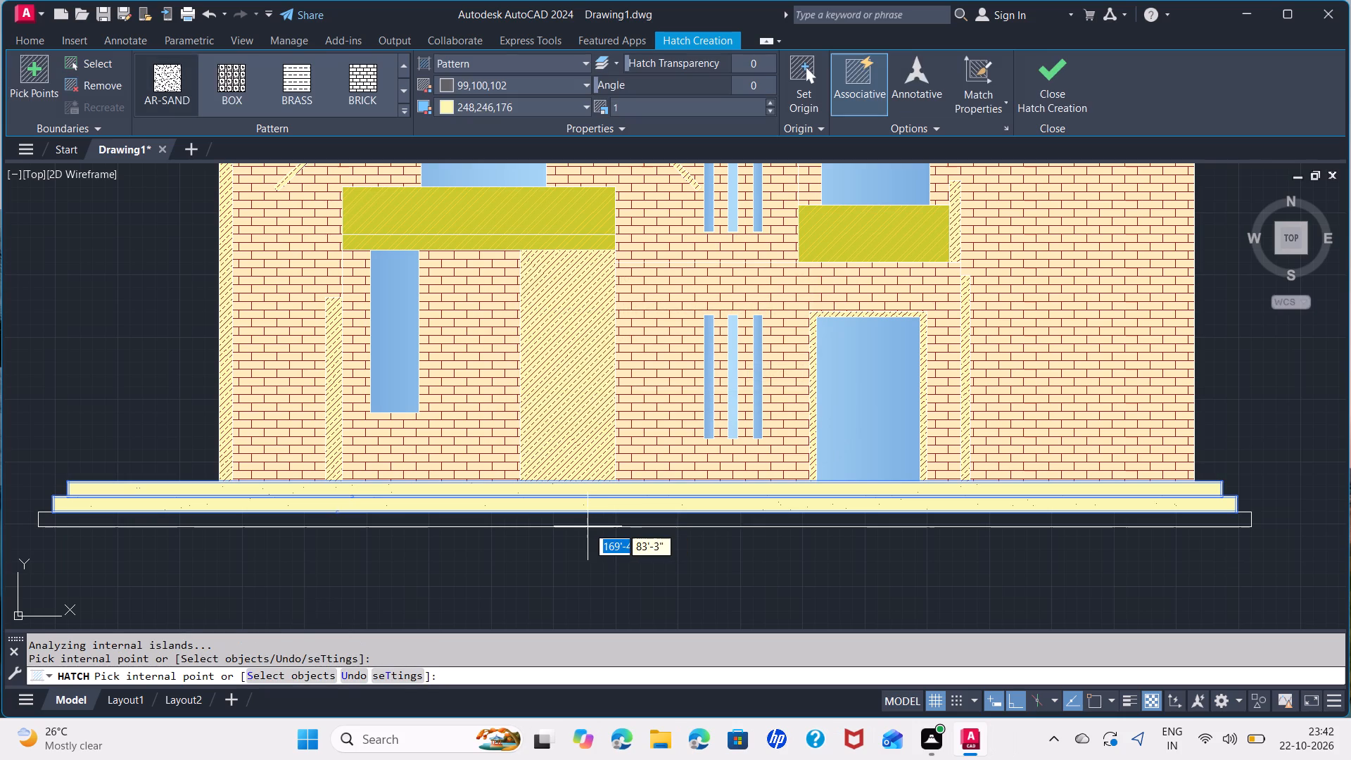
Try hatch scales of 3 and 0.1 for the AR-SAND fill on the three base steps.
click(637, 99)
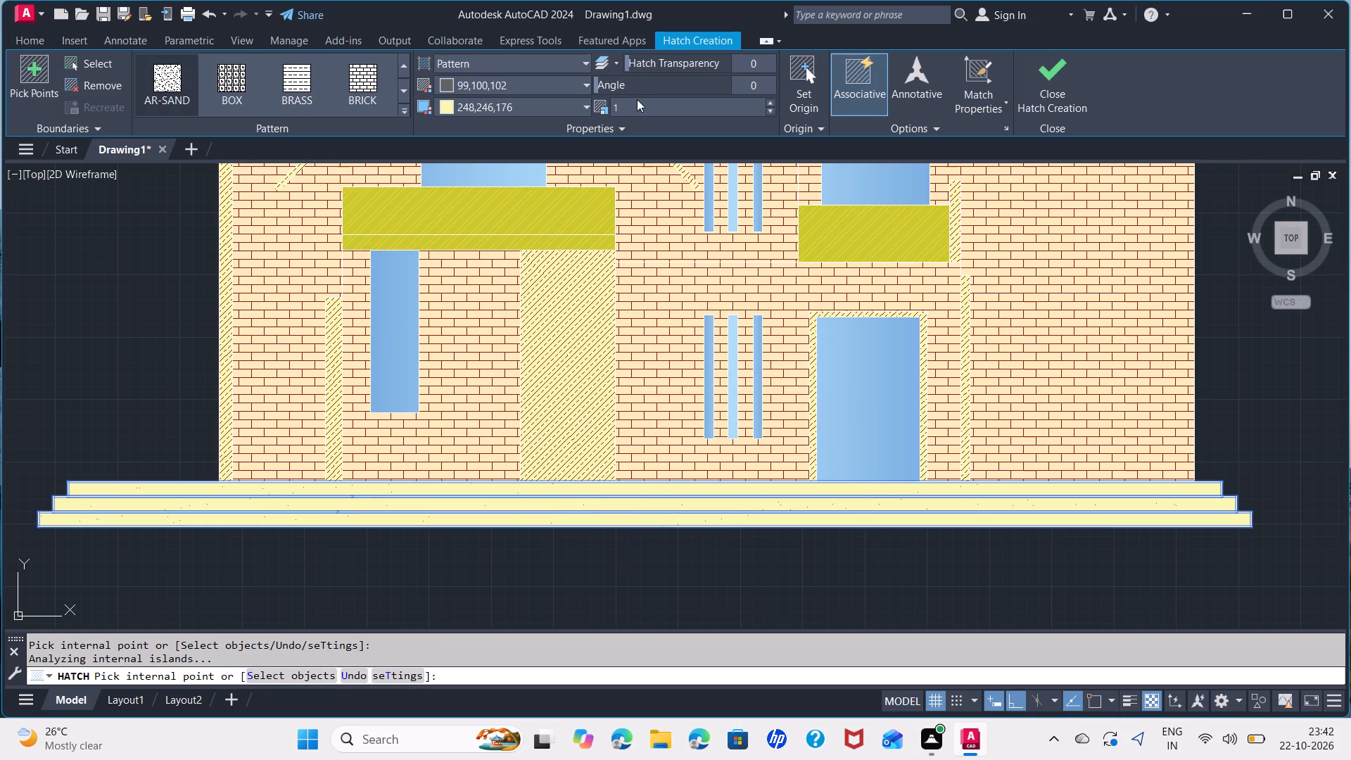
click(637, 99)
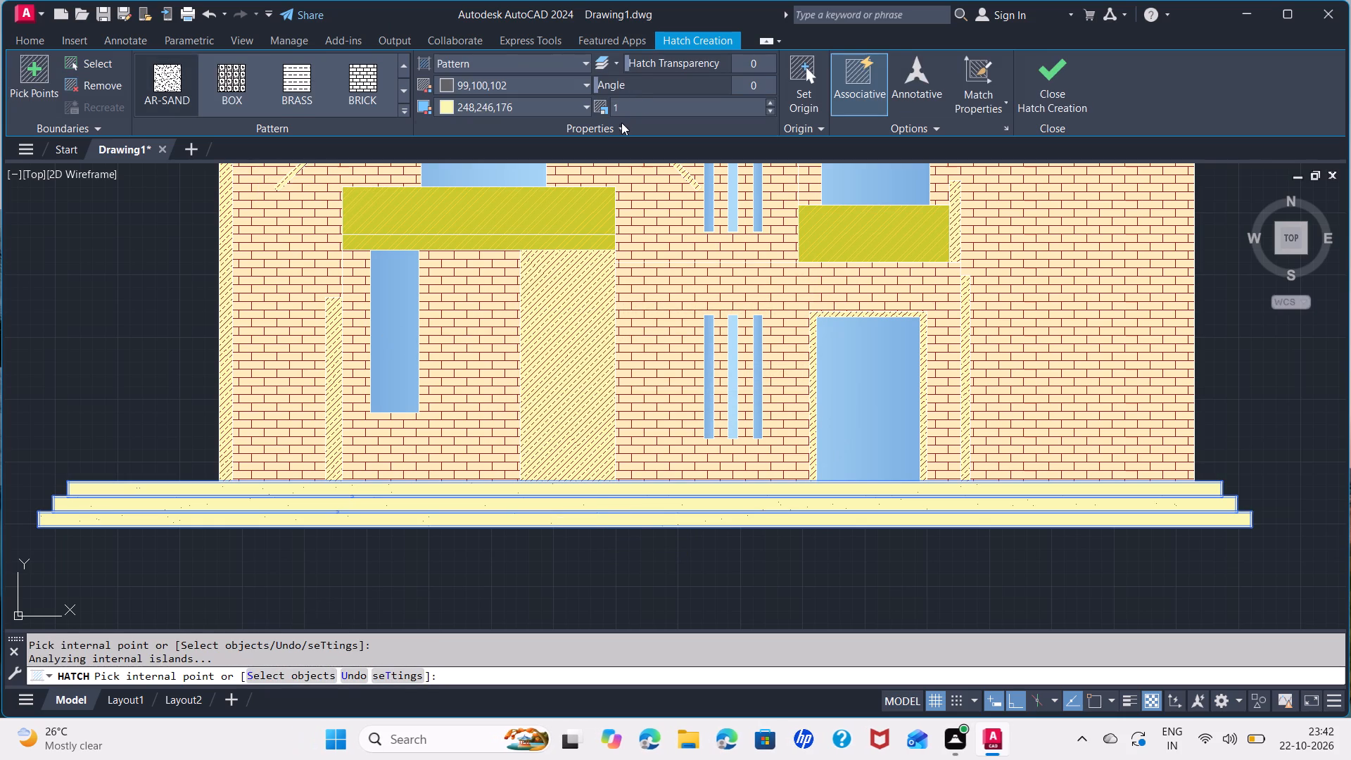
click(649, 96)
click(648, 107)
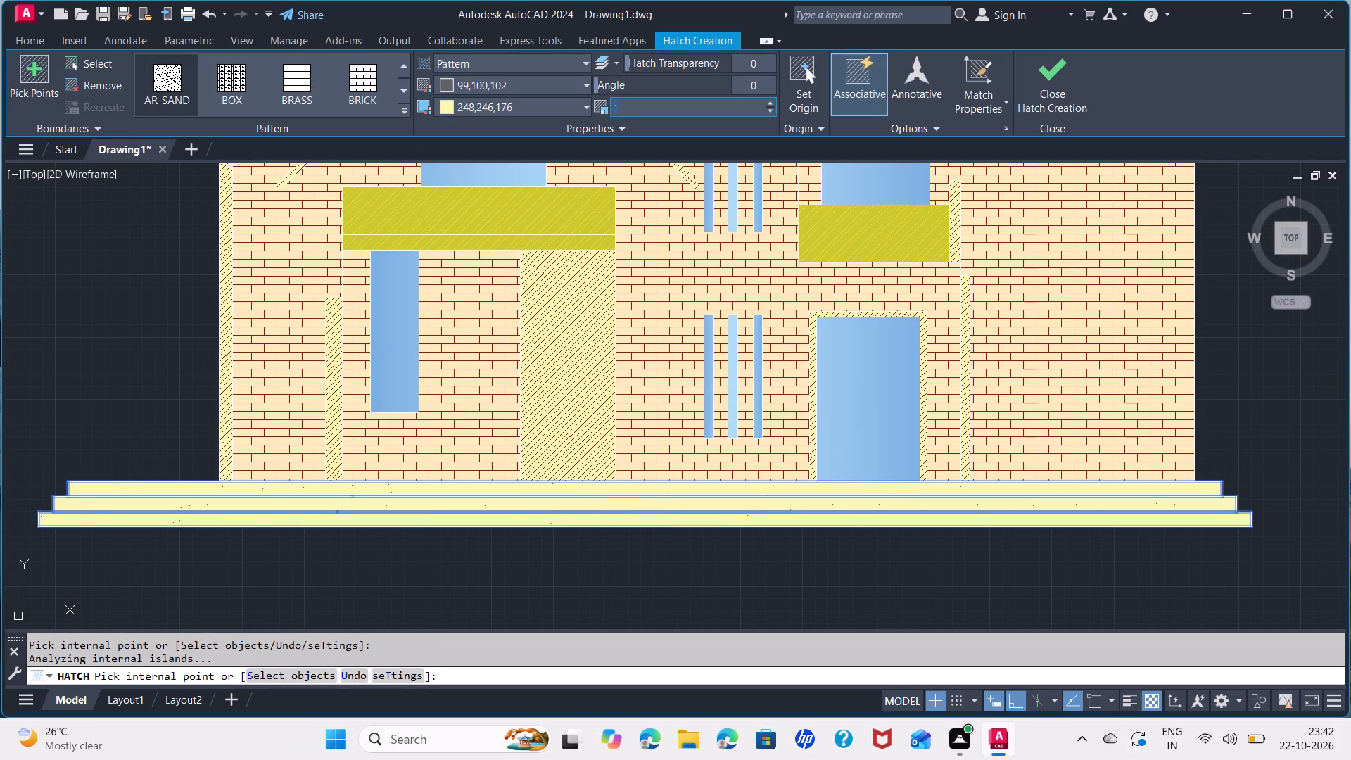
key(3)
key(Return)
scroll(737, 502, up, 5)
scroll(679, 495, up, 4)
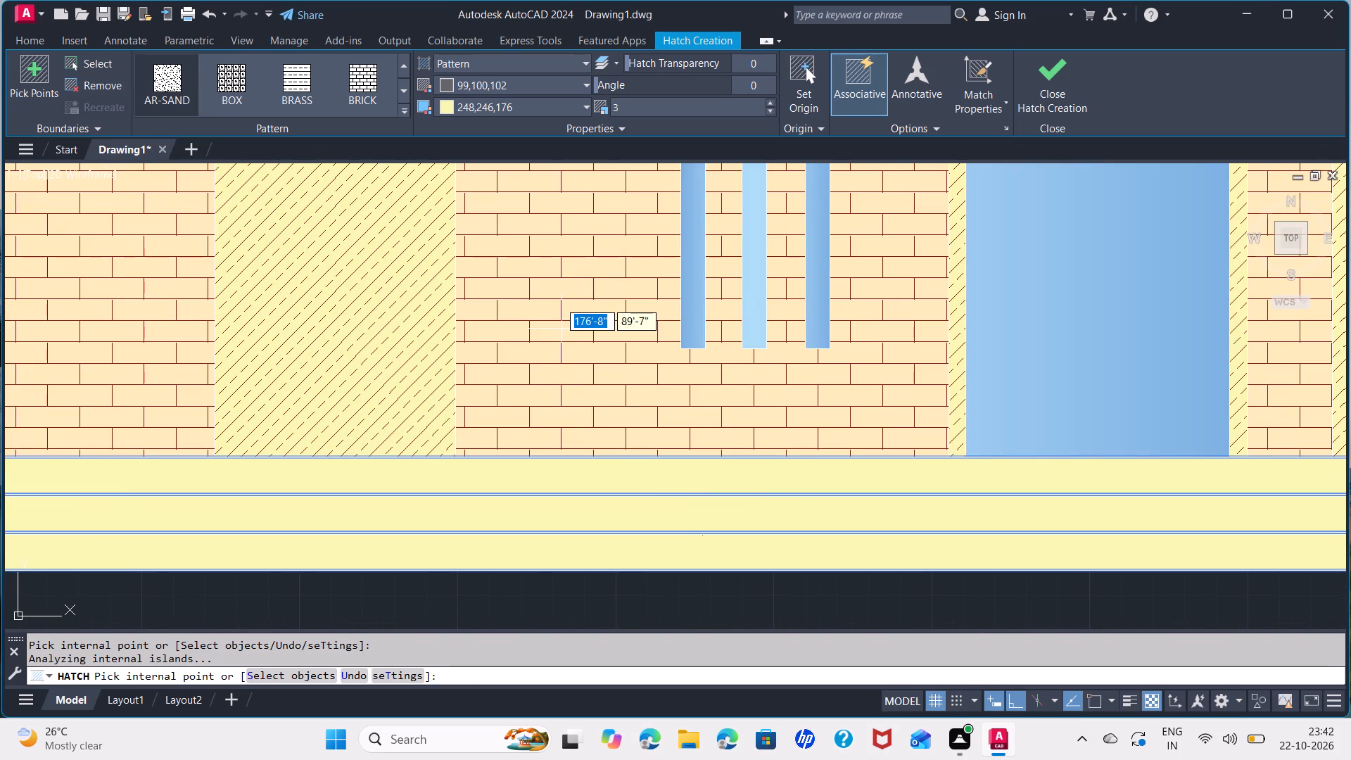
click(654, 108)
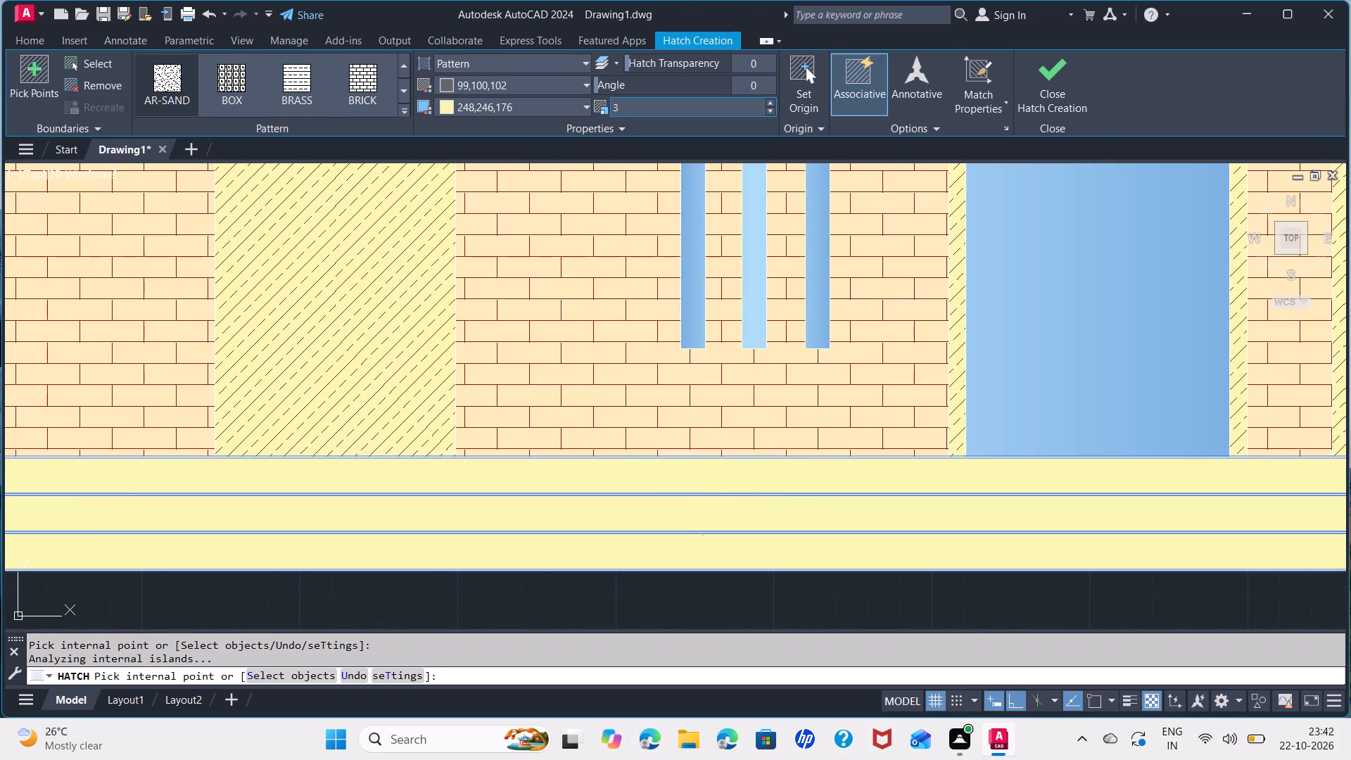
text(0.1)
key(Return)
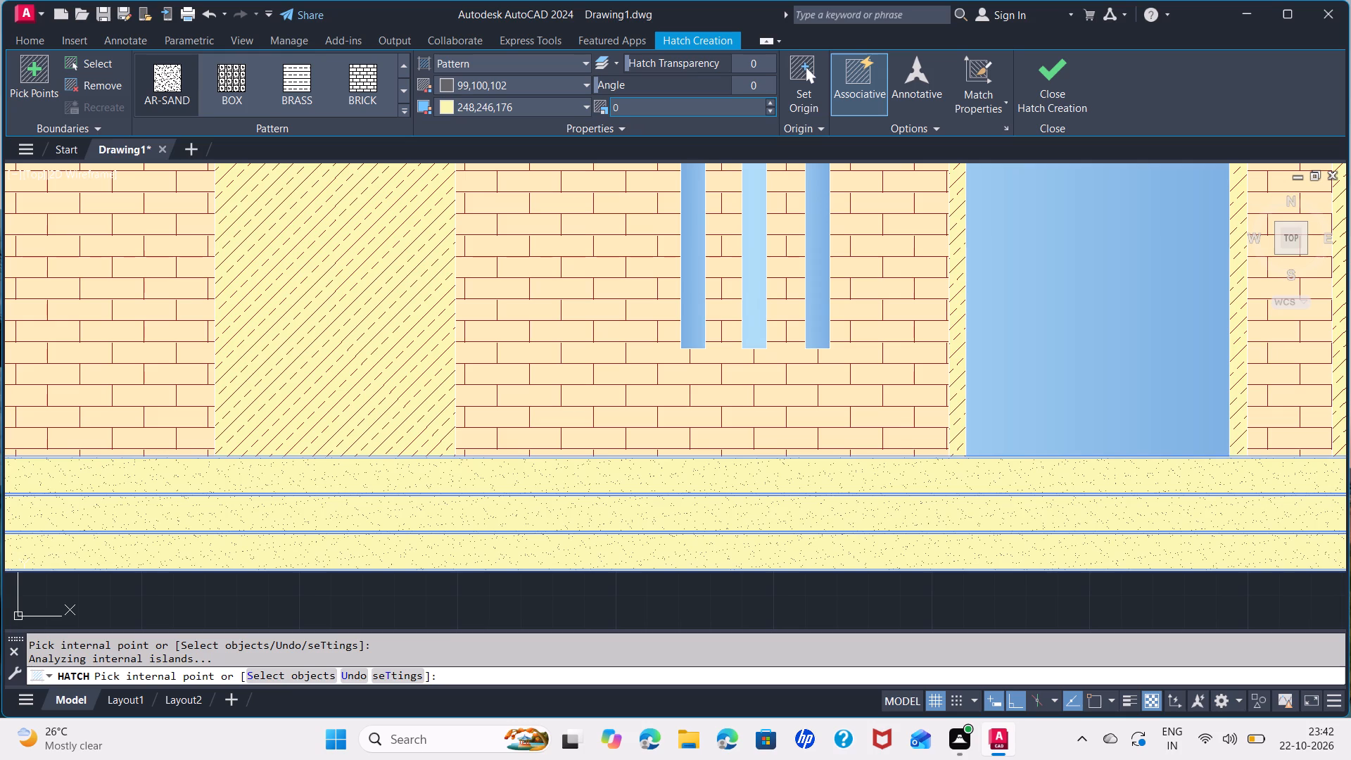
Set the hatch scale of the base steps' AR-SAND fill to 0.01 and finish the hatch.
click(654, 108)
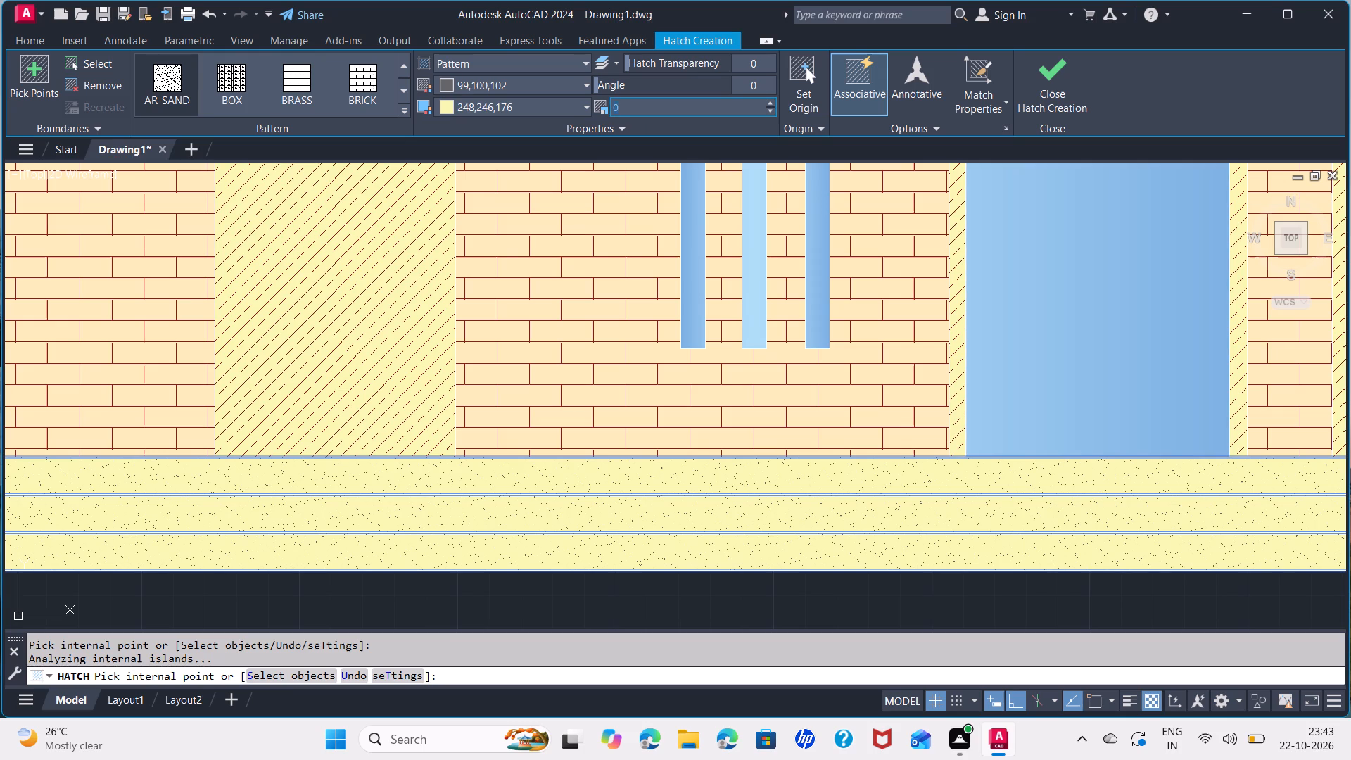
text(0.01)
key(Return)
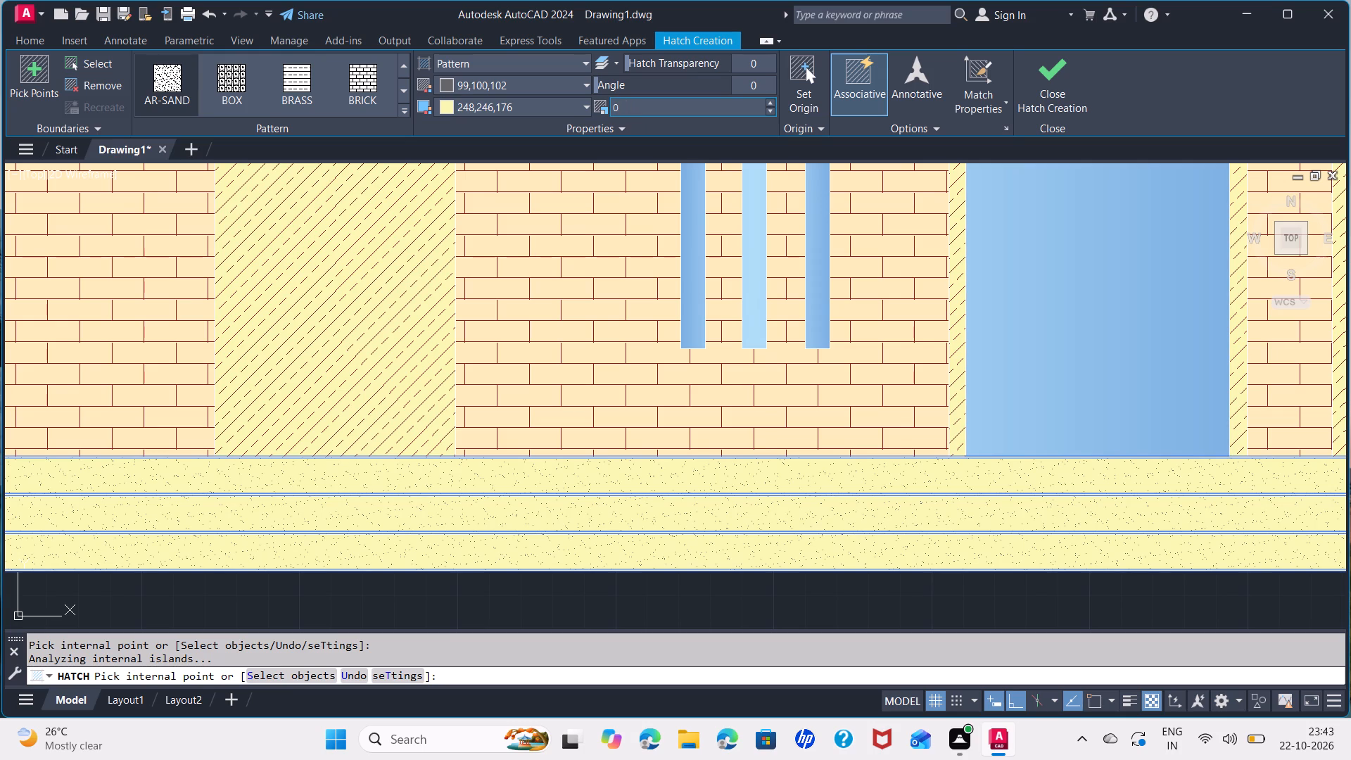
key(Escape)
Hatch the lower-left post, both gable slopes and the horizontal eave trim with AR-SAND, colour 99,100,102 on background 248,246,176.
scroll(616, 322, down, 4)
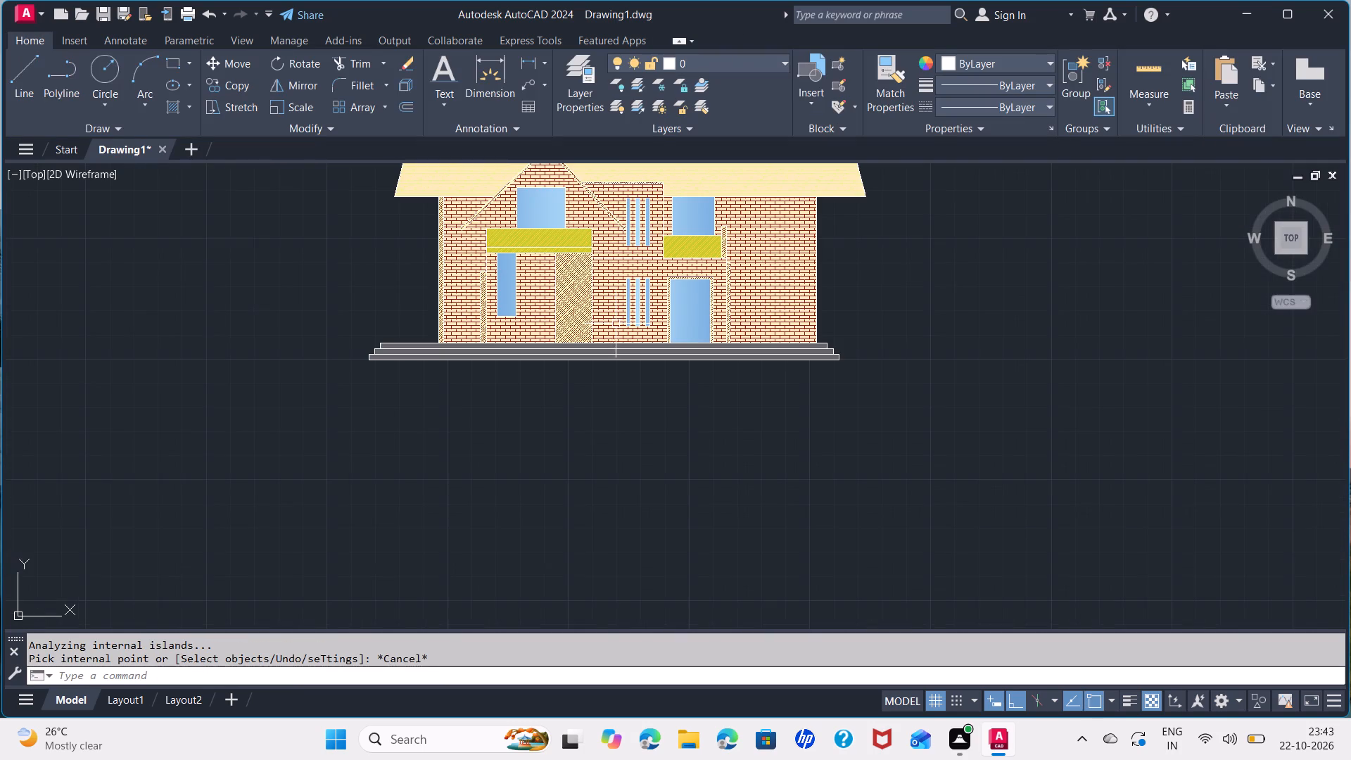
middle_drag(670, 315, 648, 405)
scroll(647, 401, up, 2)
middle_drag(680, 344, 679, 348)
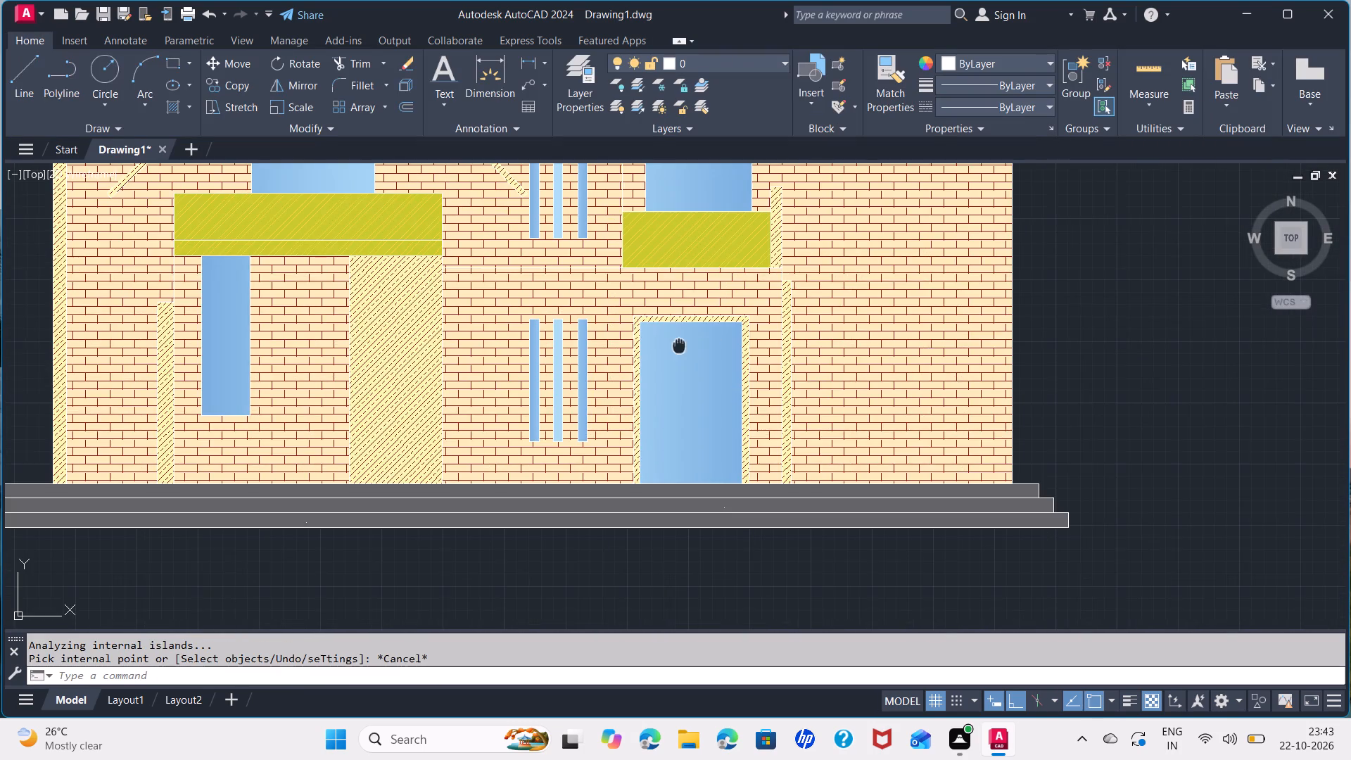
middle_drag(679, 348, 691, 456)
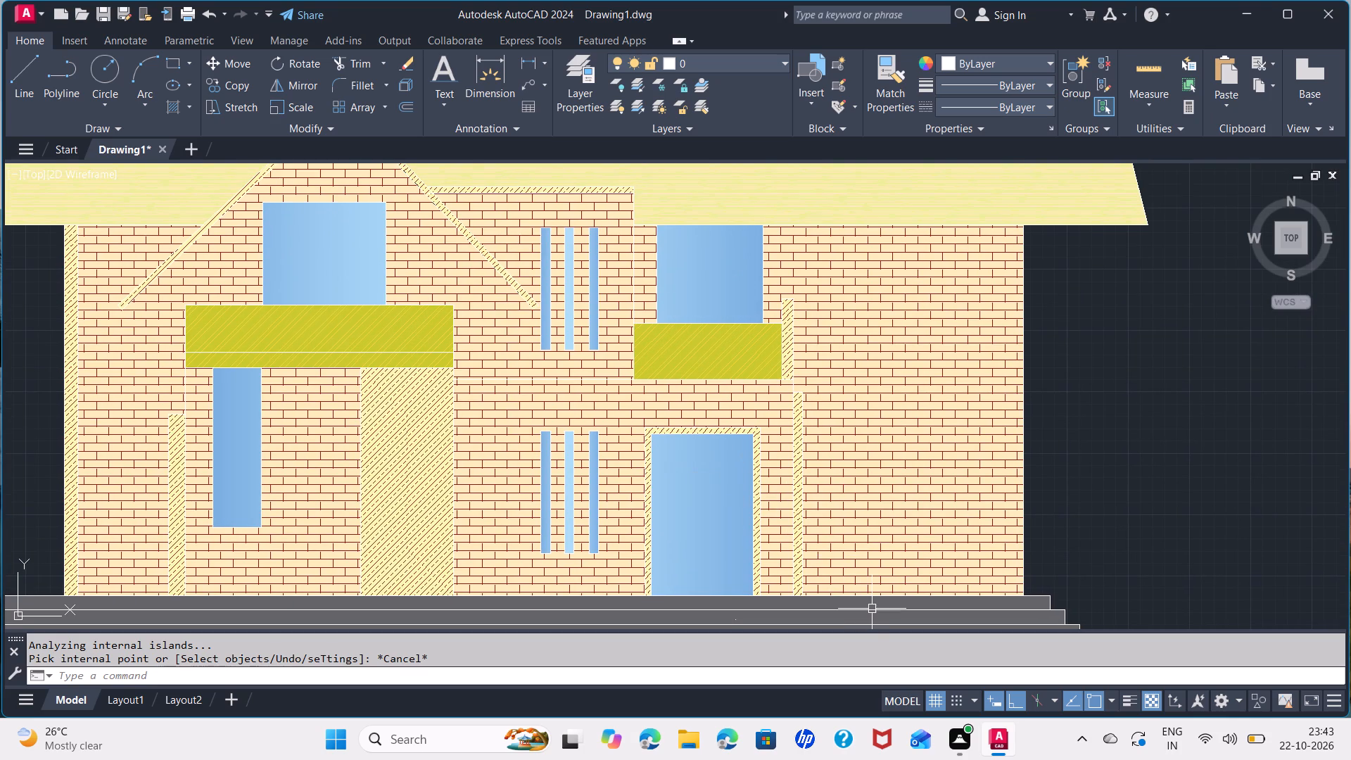
click(169, 105)
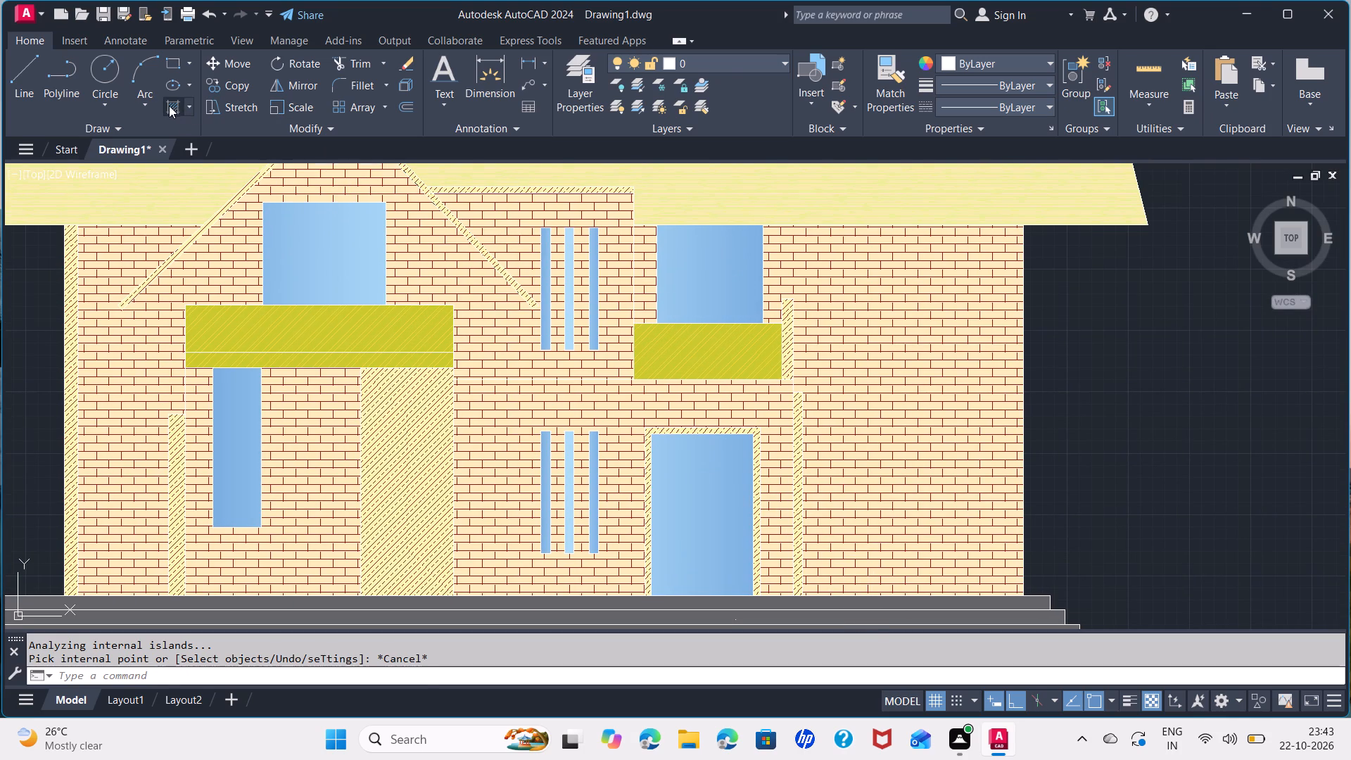
click(181, 544)
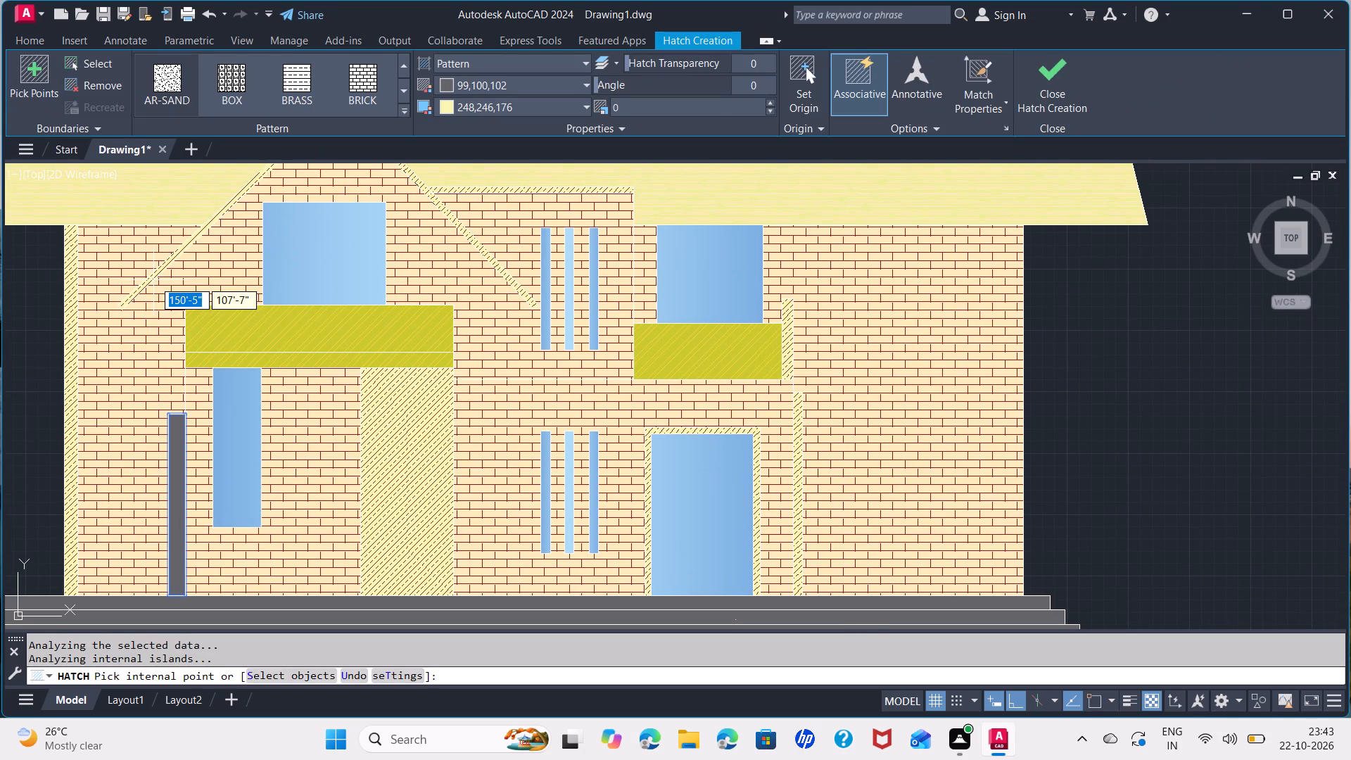
click(153, 277)
scroll(479, 298, up, 3)
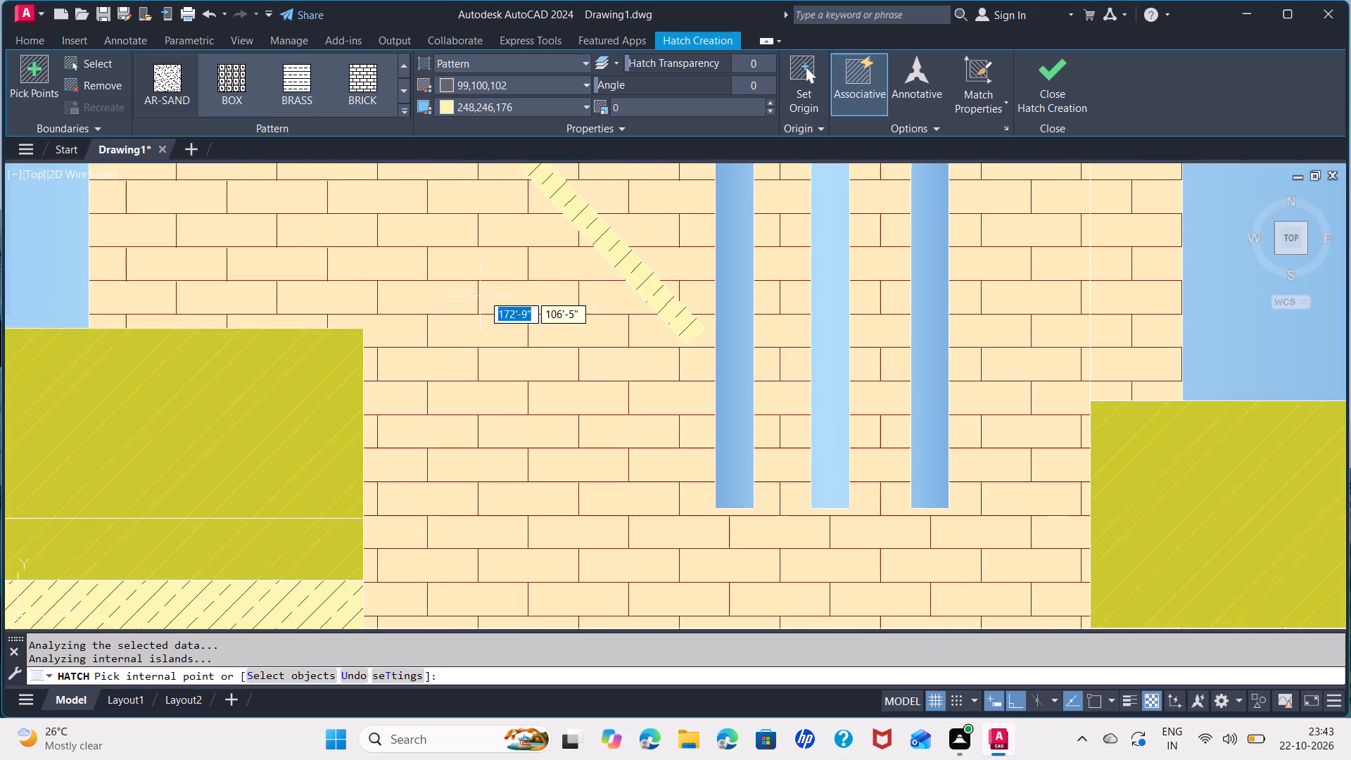
click(631, 275)
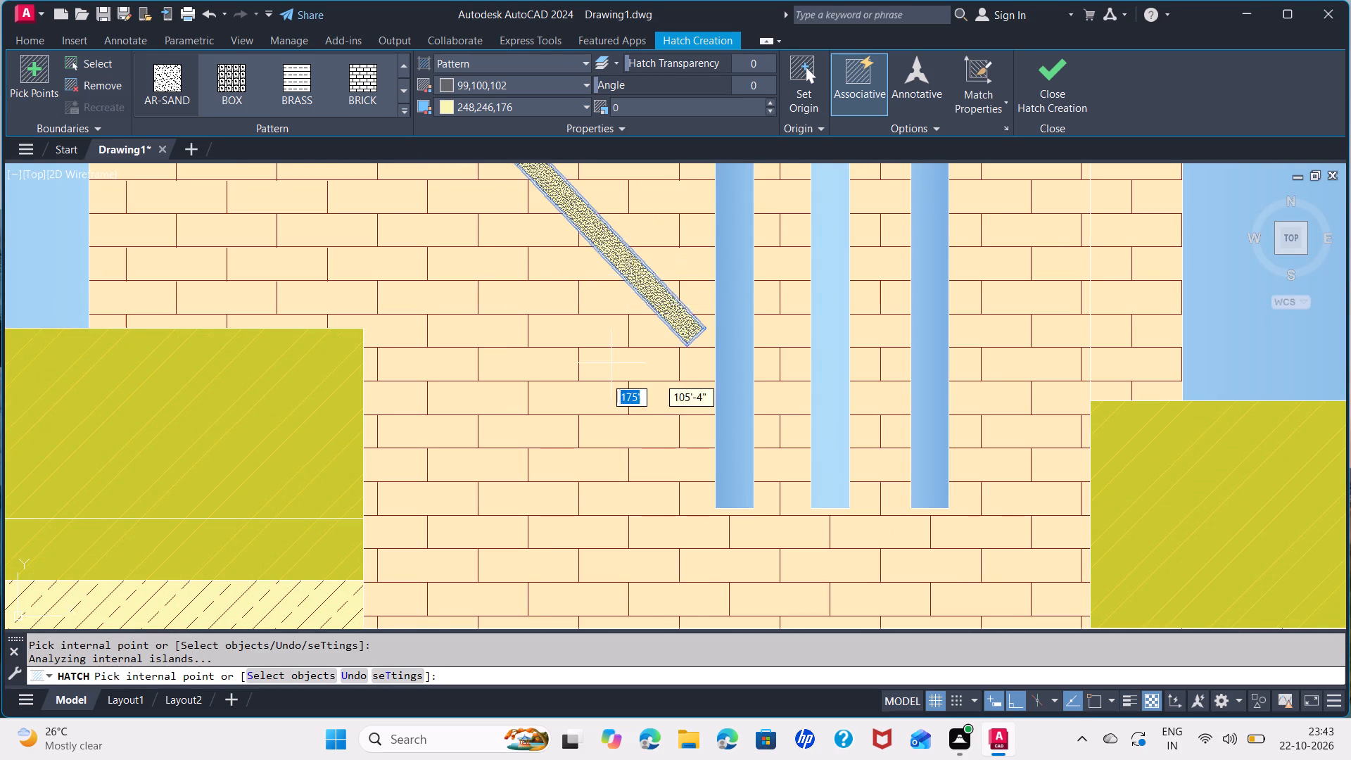
scroll(592, 394, down, 3)
scroll(666, 252, up, 2)
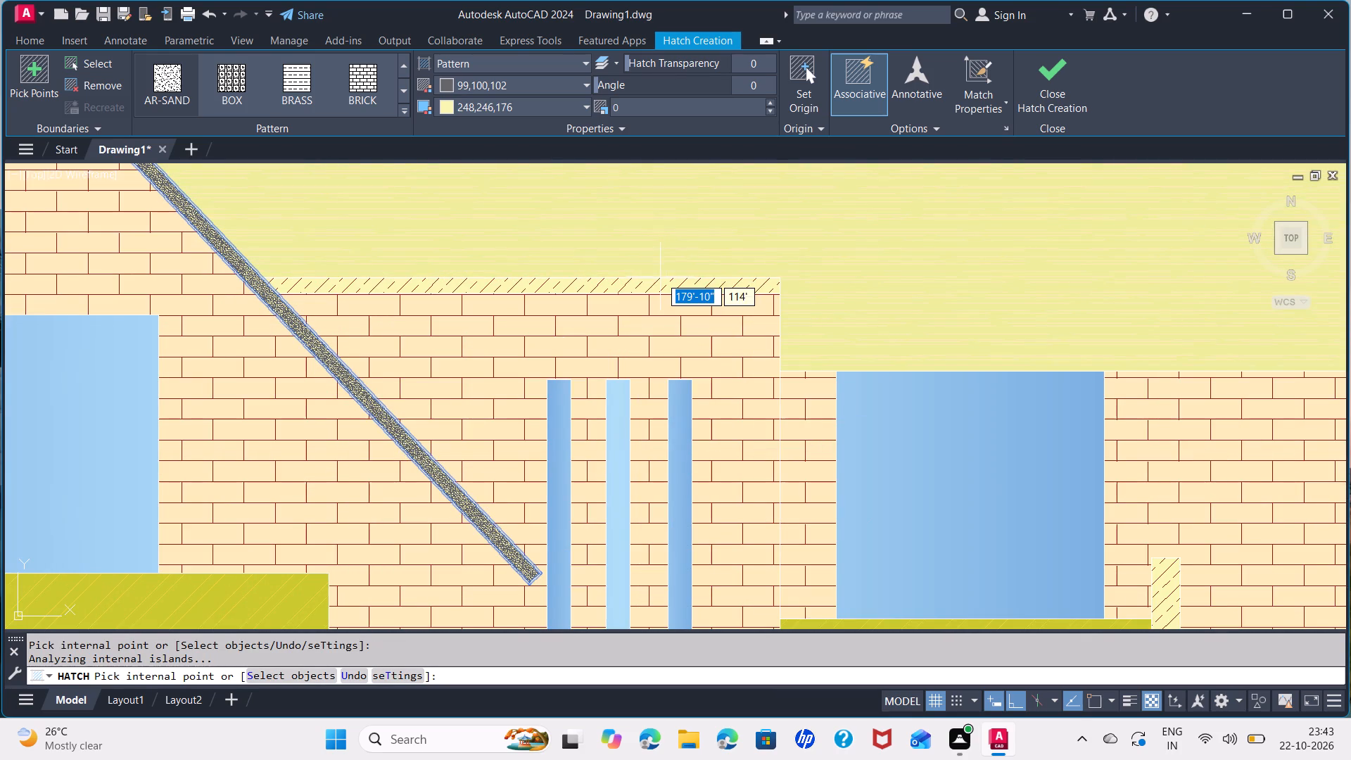
click(658, 283)
Add the narrow post beside the smaller balcony, the post below it and the entrance door frame to the AR-SAND hatch.
scroll(658, 303, down, 3)
scroll(766, 410, up, 2)
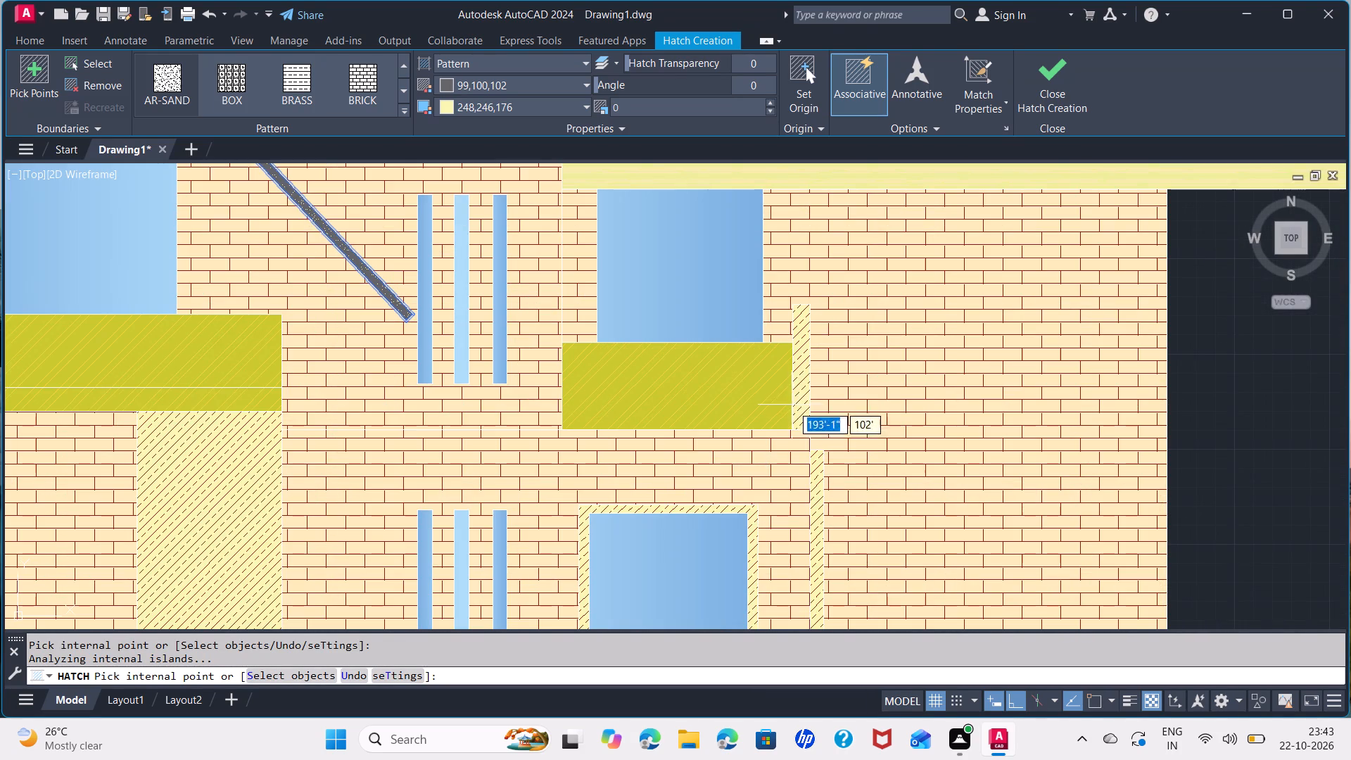
click(798, 400)
click(818, 489)
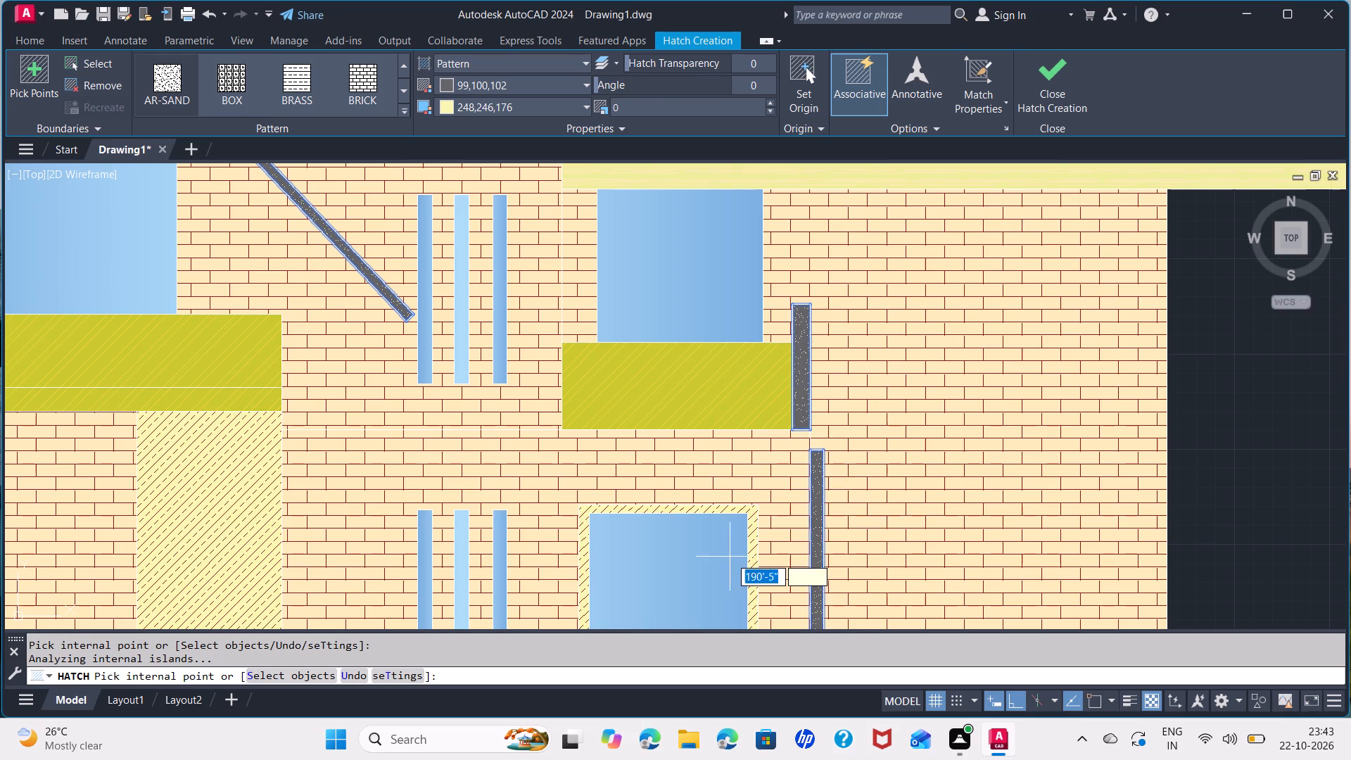
click(756, 512)
Add the band beneath the larger balcony and the left wall-edge strip to the AR-SAND hatch and finish it.
scroll(592, 455, down, 2)
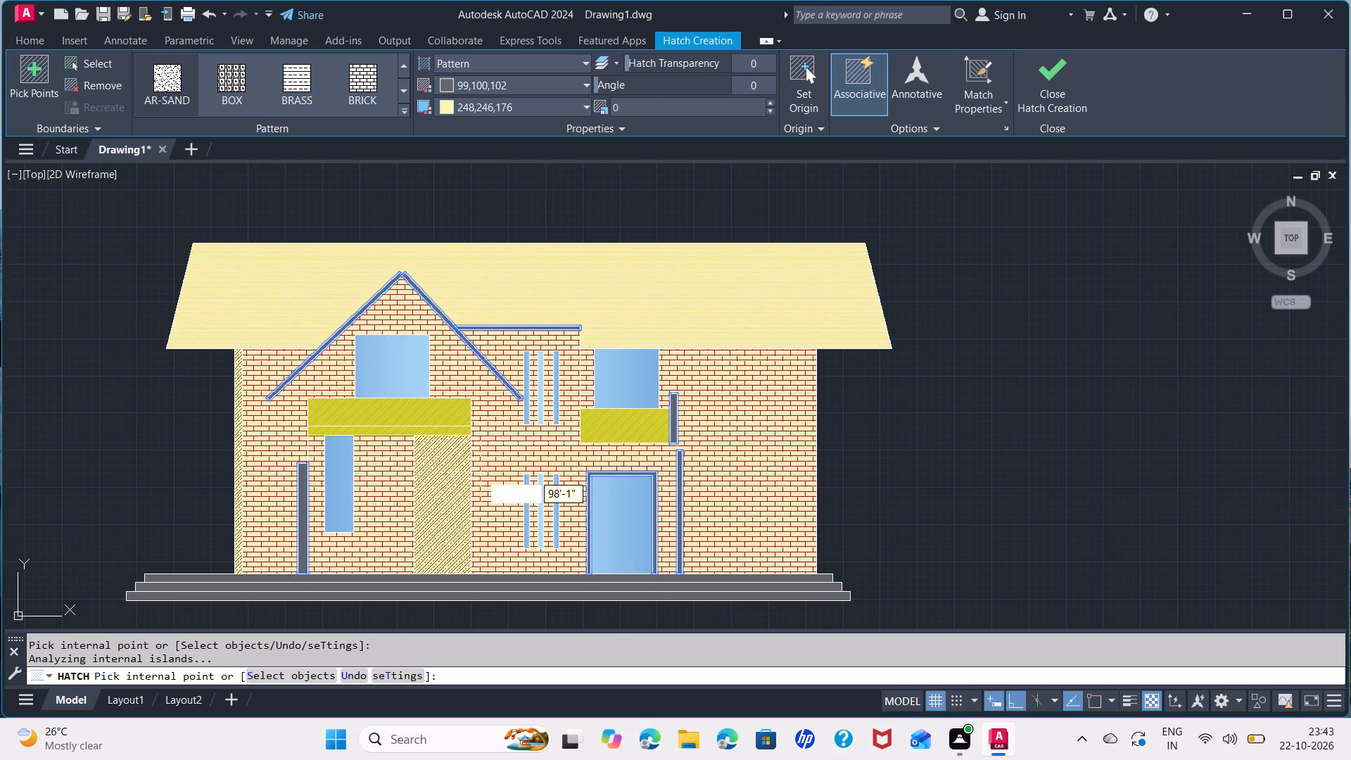
click(370, 430)
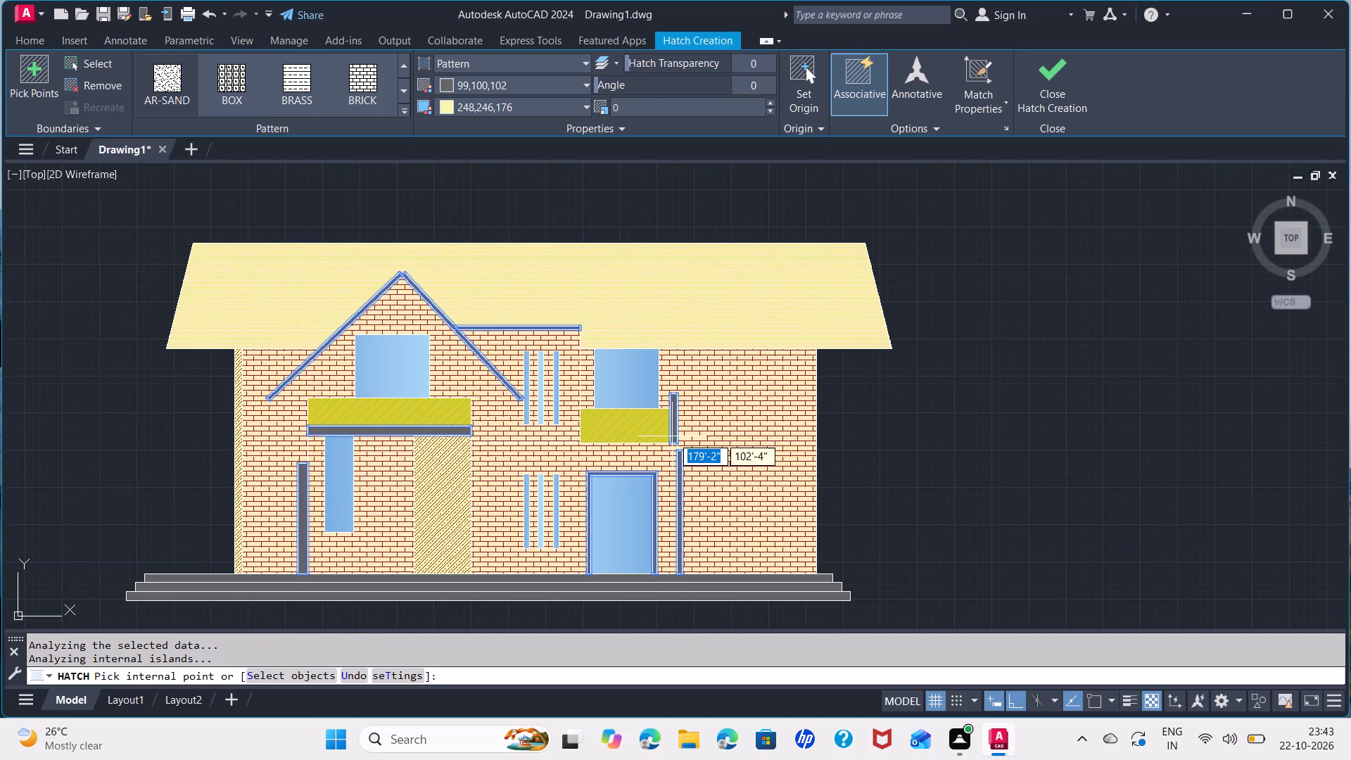
scroll(672, 436, up, 1)
scroll(334, 454, down, 1)
middle_drag(334, 454, 547, 457)
click(319, 477)
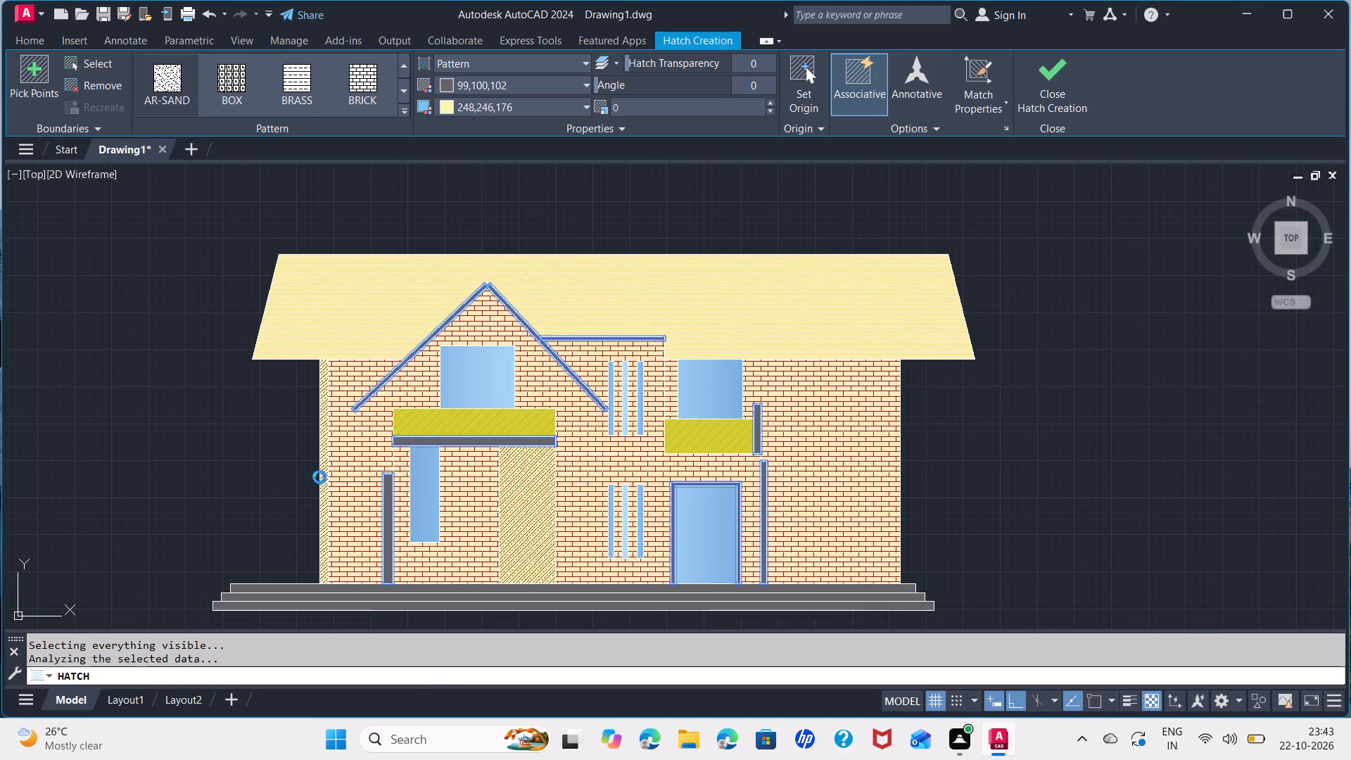
click(803, 378)
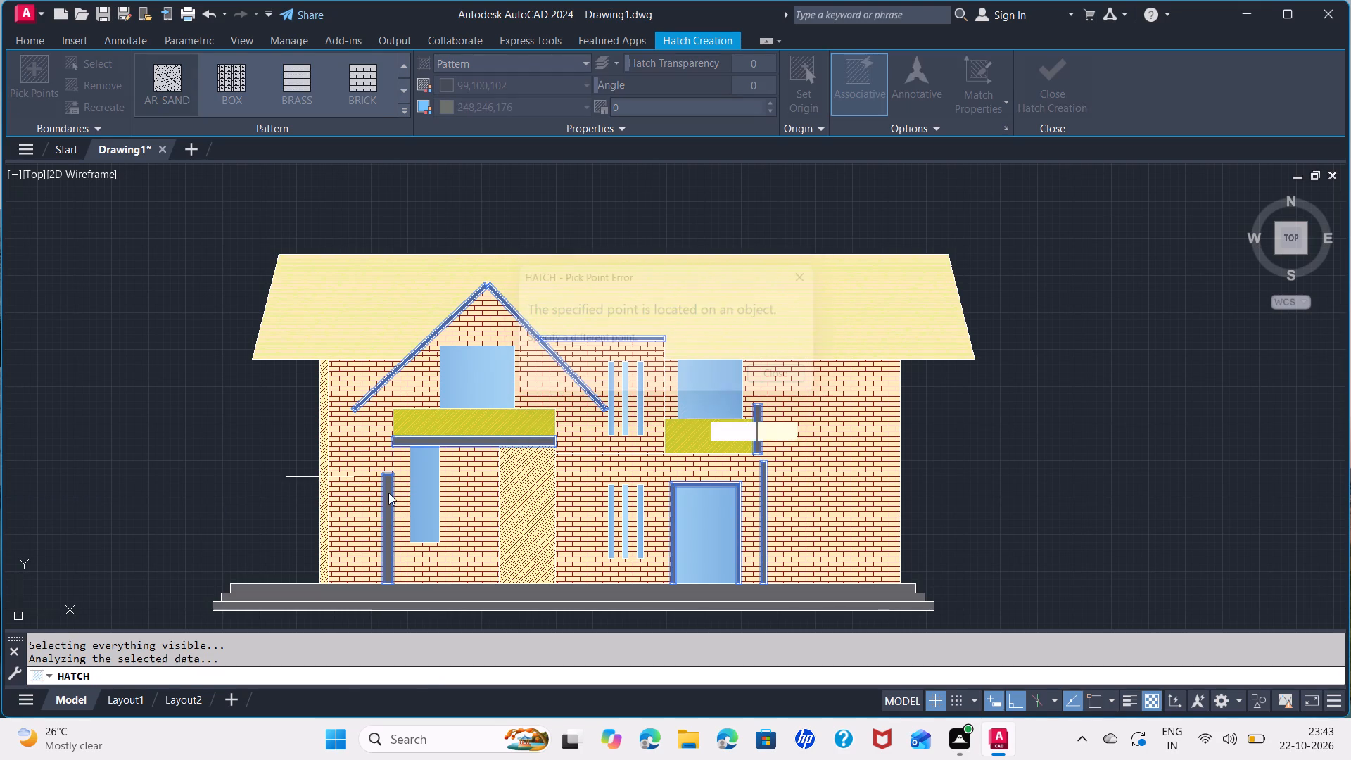
scroll(327, 489, up, 1)
click(321, 486)
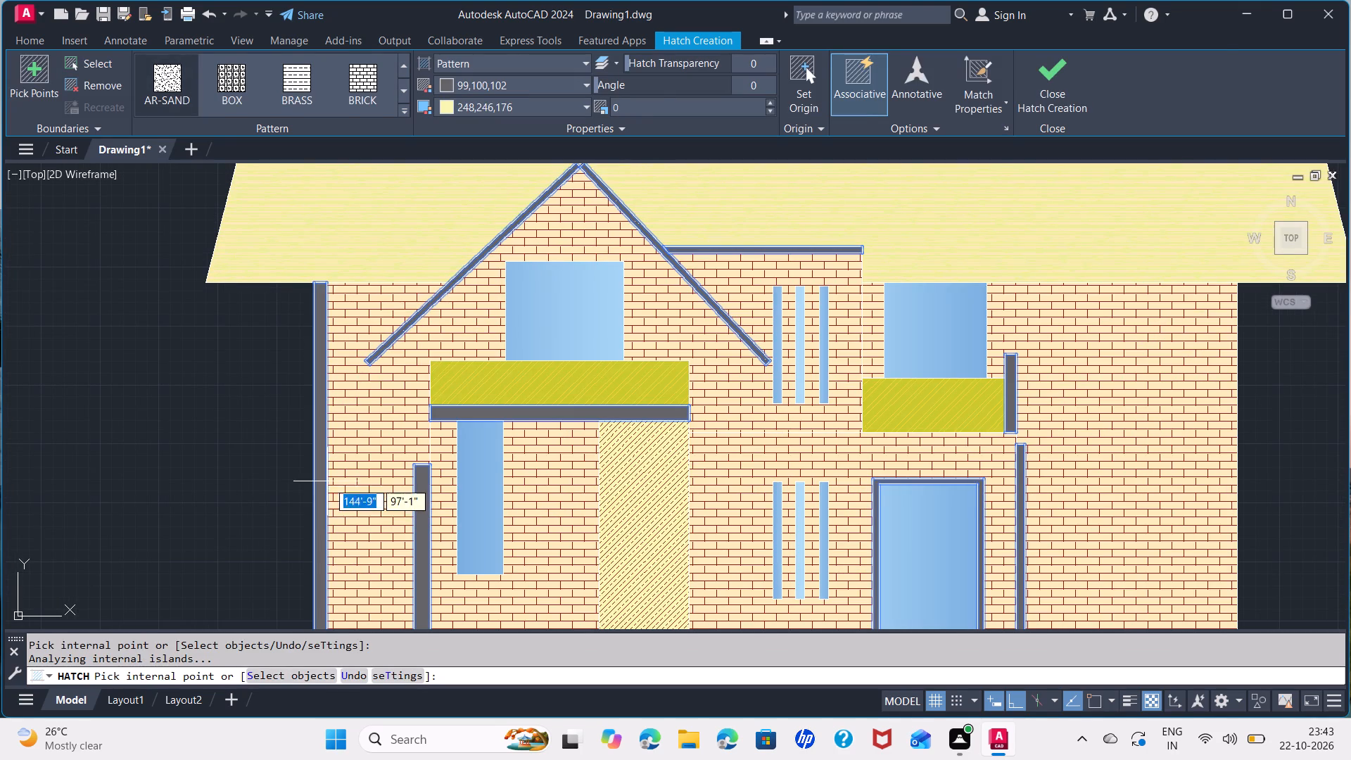
key(Escape)
Copy the GROUND FLOOR label about 64 feet straight down, below the front elevation's base steps.
scroll(274, 505, down, 2)
middle_drag(699, 471, 694, 494)
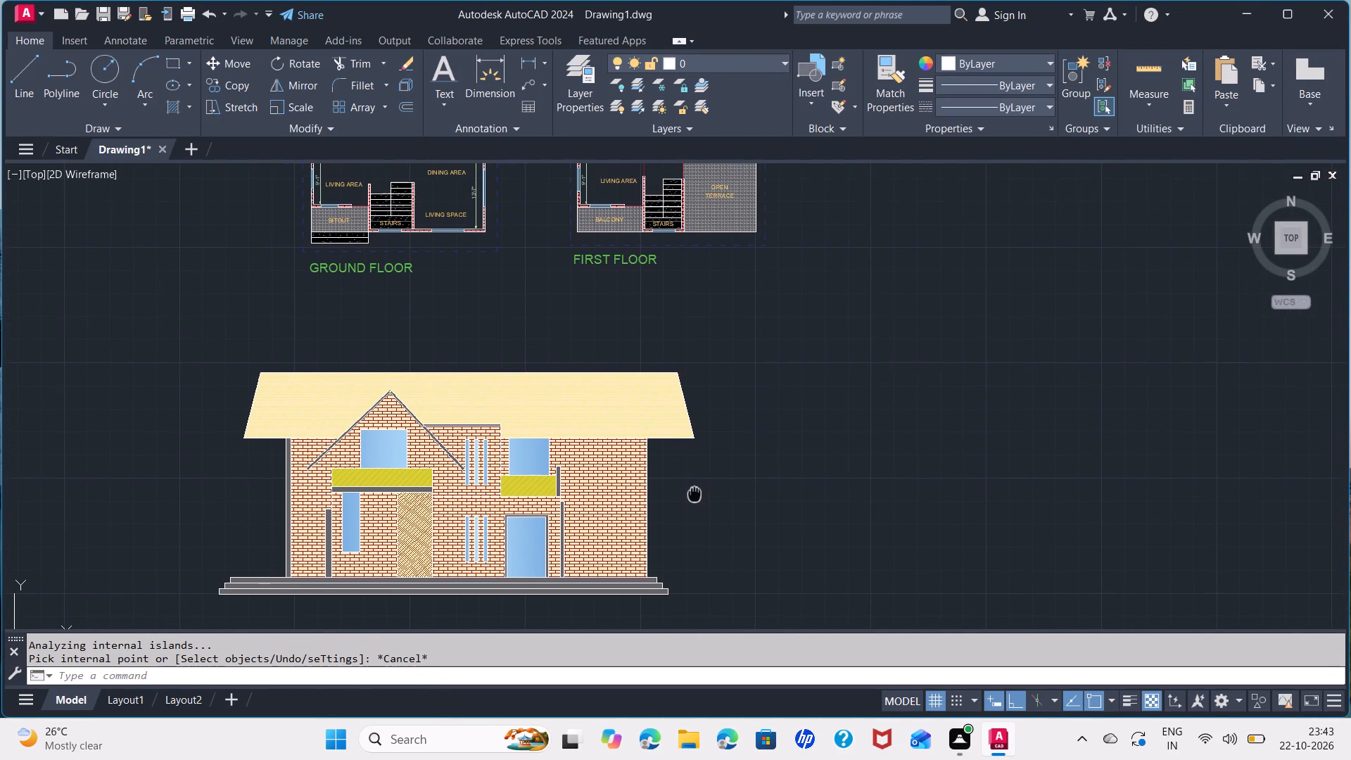
middle_drag(694, 494, 701, 500)
middle_drag(531, 515, 529, 445)
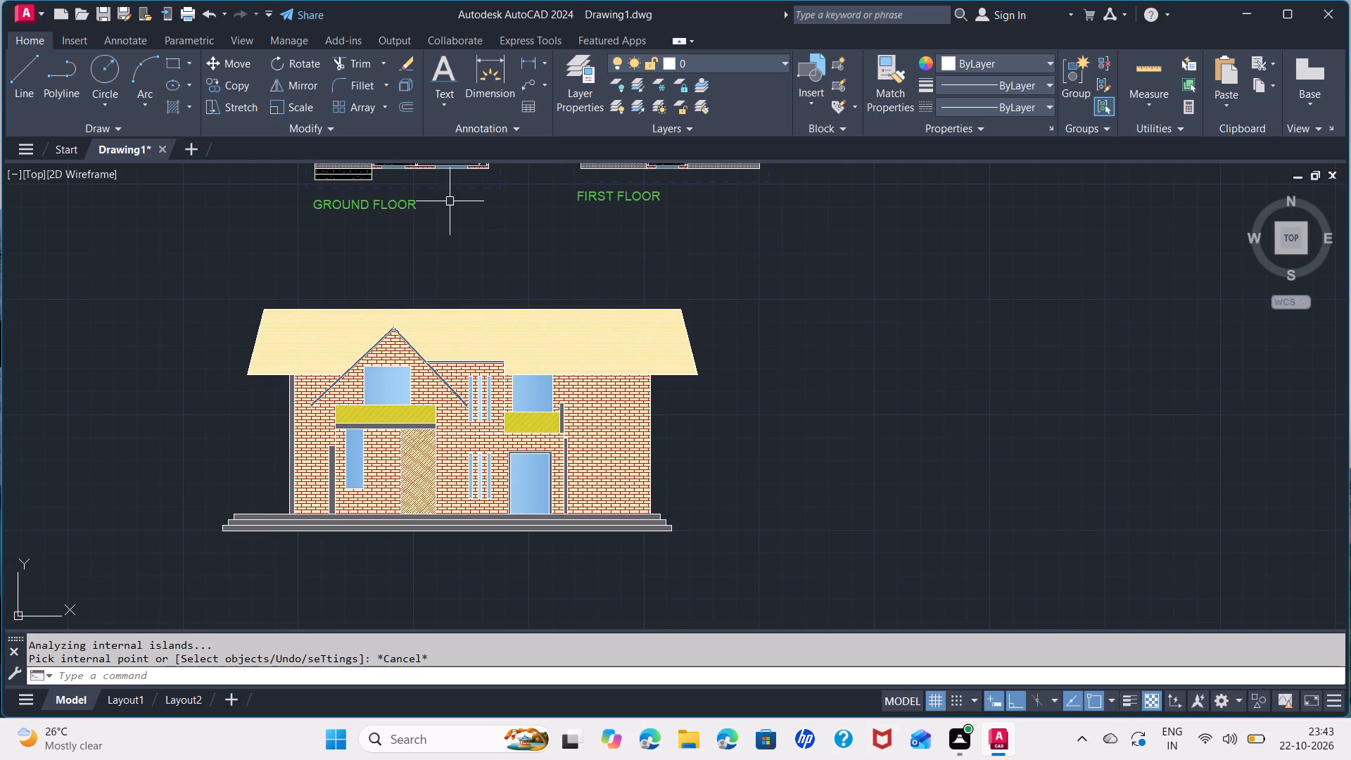
click(393, 200)
key(c)
key(o)
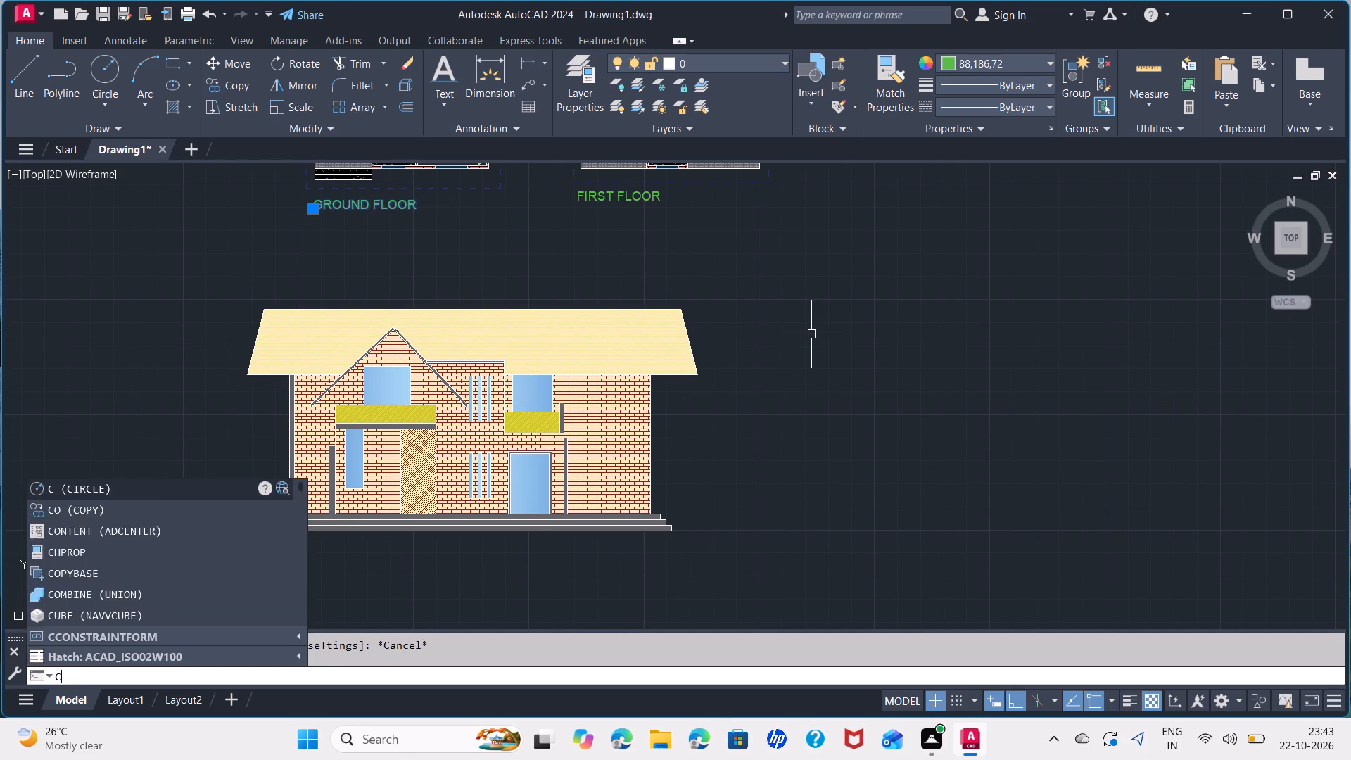
key(Return)
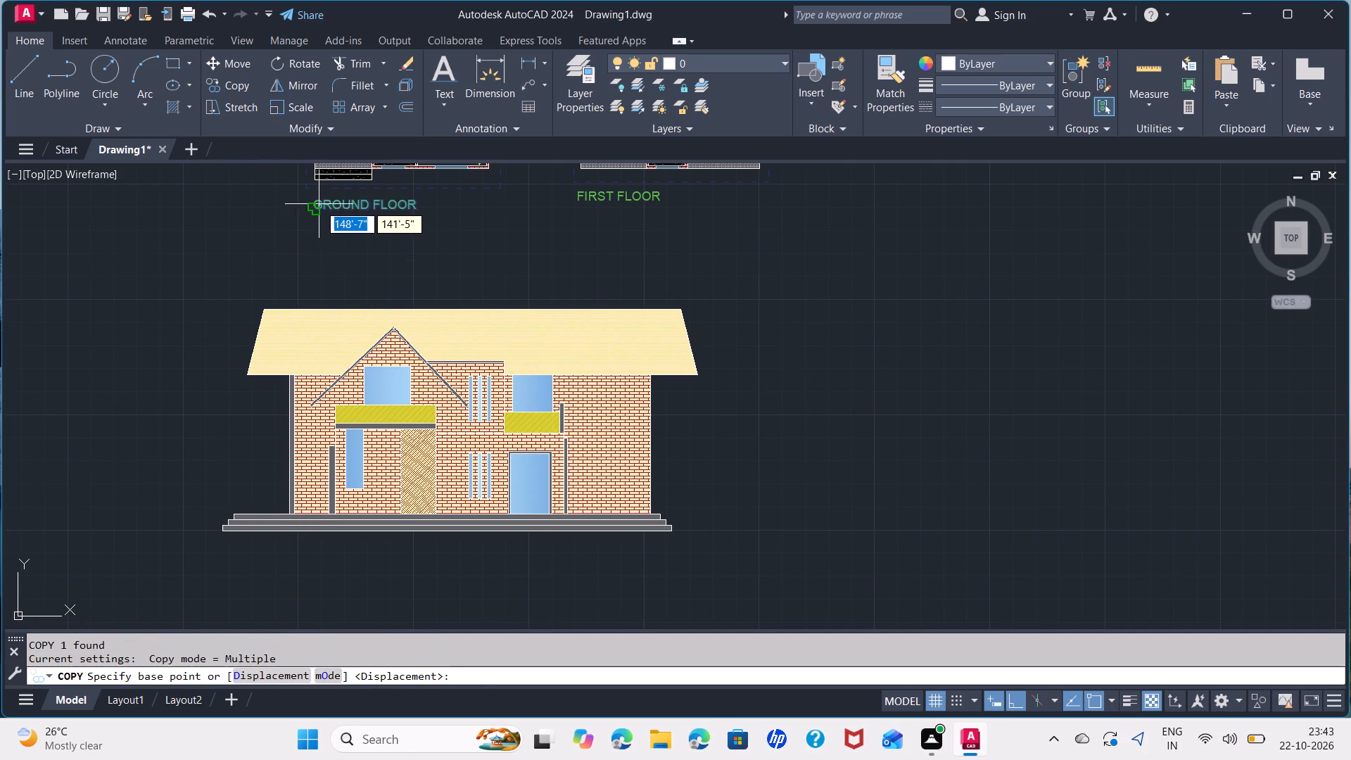
click(319, 203)
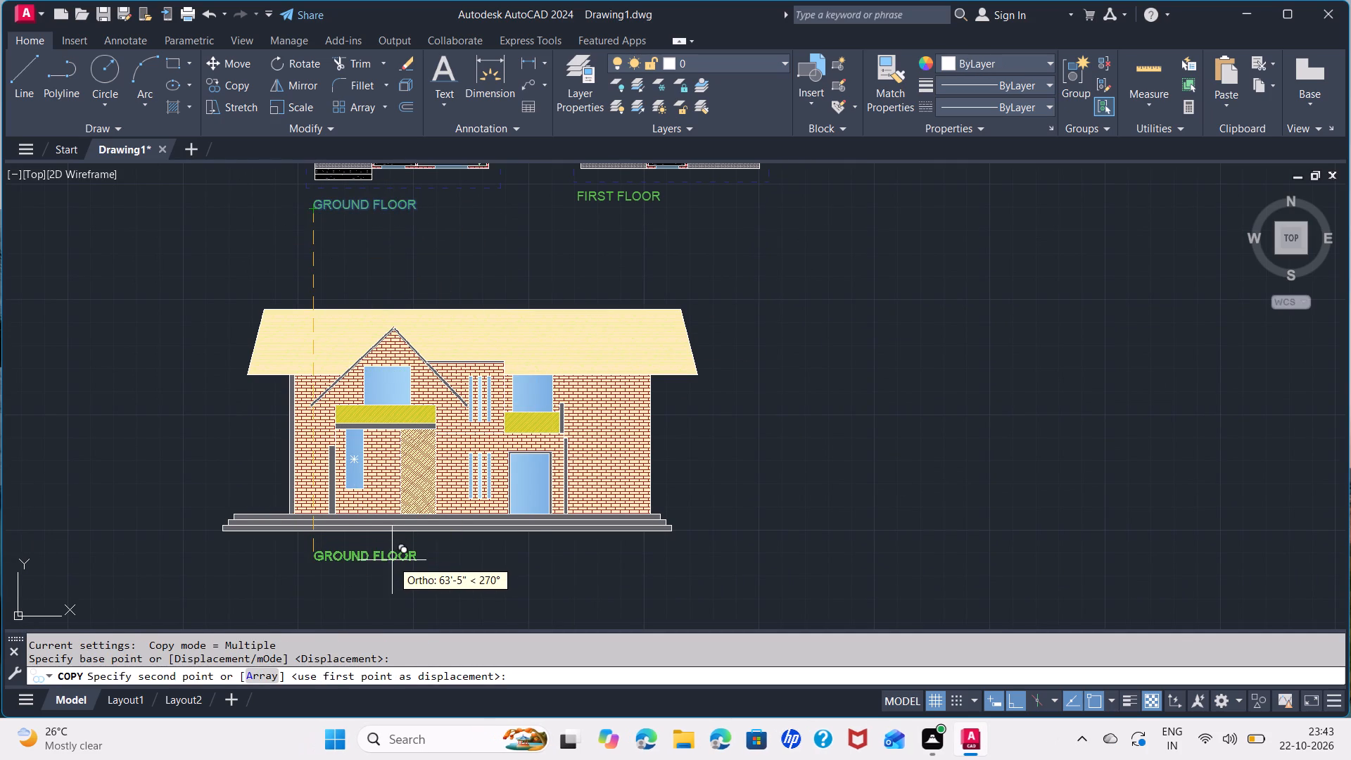
click(388, 564)
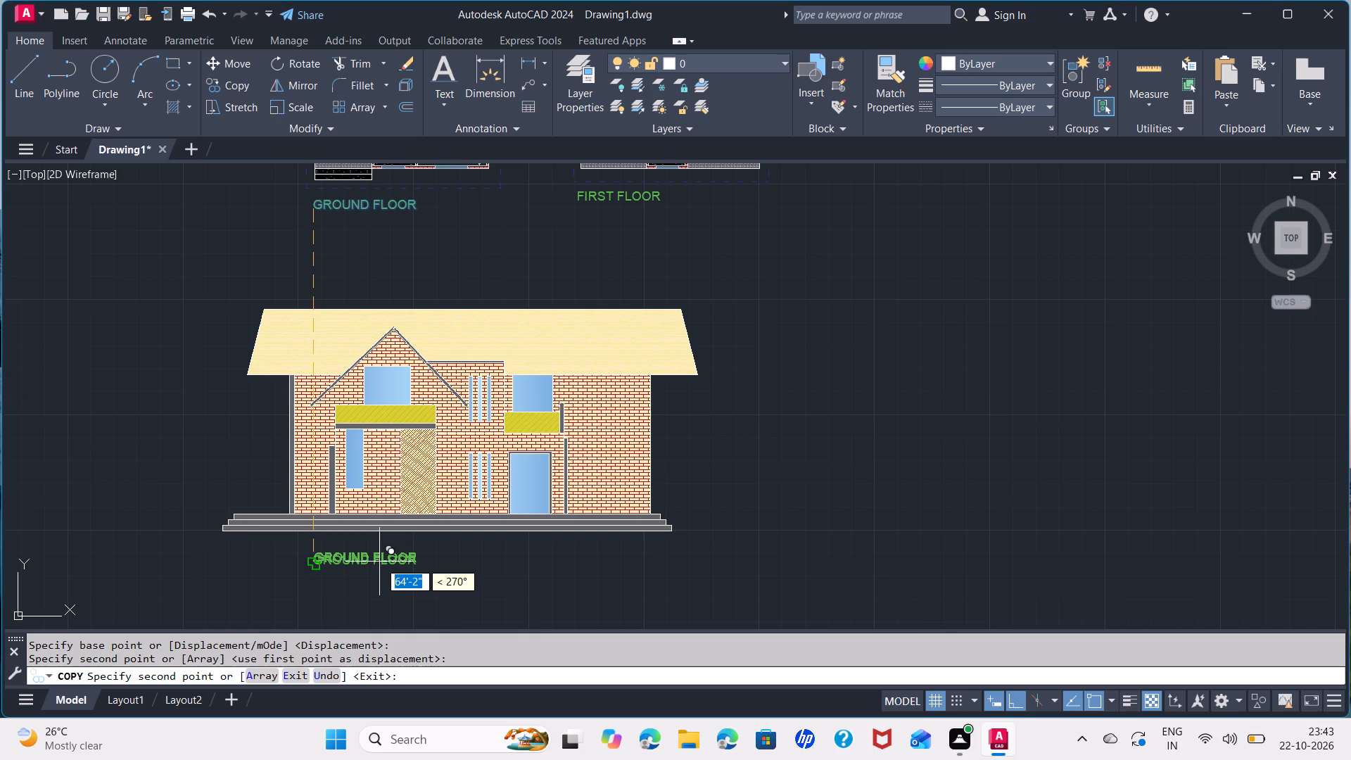
key(Escape)
Change the copied label's text below the elevation to ELEVATION.
triple_click(379, 562)
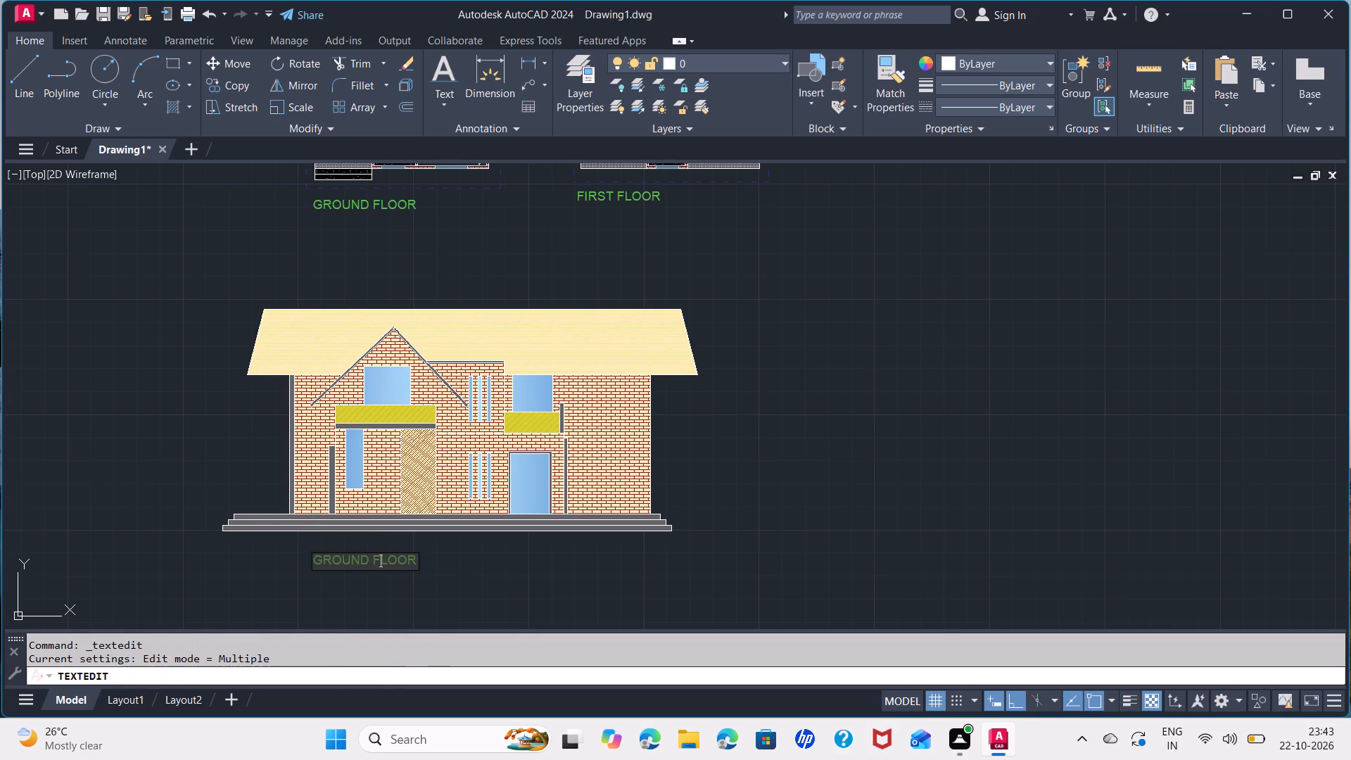
key(BackSpace)
key(Right)
key(Right)
key(Right)
key(Right)
key(BackSpace)
key(BackSpace)
key(BackSpace)
key(BackSpace)
key(BackSpace)
key(BackSpace)
key(BackSpace)
key(BackSpace)
key(BackSpace)
key(BackSpace)
key(BackSpace)
key(BackSpace)
key(BackSpace)
key(BackSpace)
key(BackSpace)
key(BackSpace)
key(BackSpace)
key(BackSpace)
key(BackSpace)
key(BackSpace)
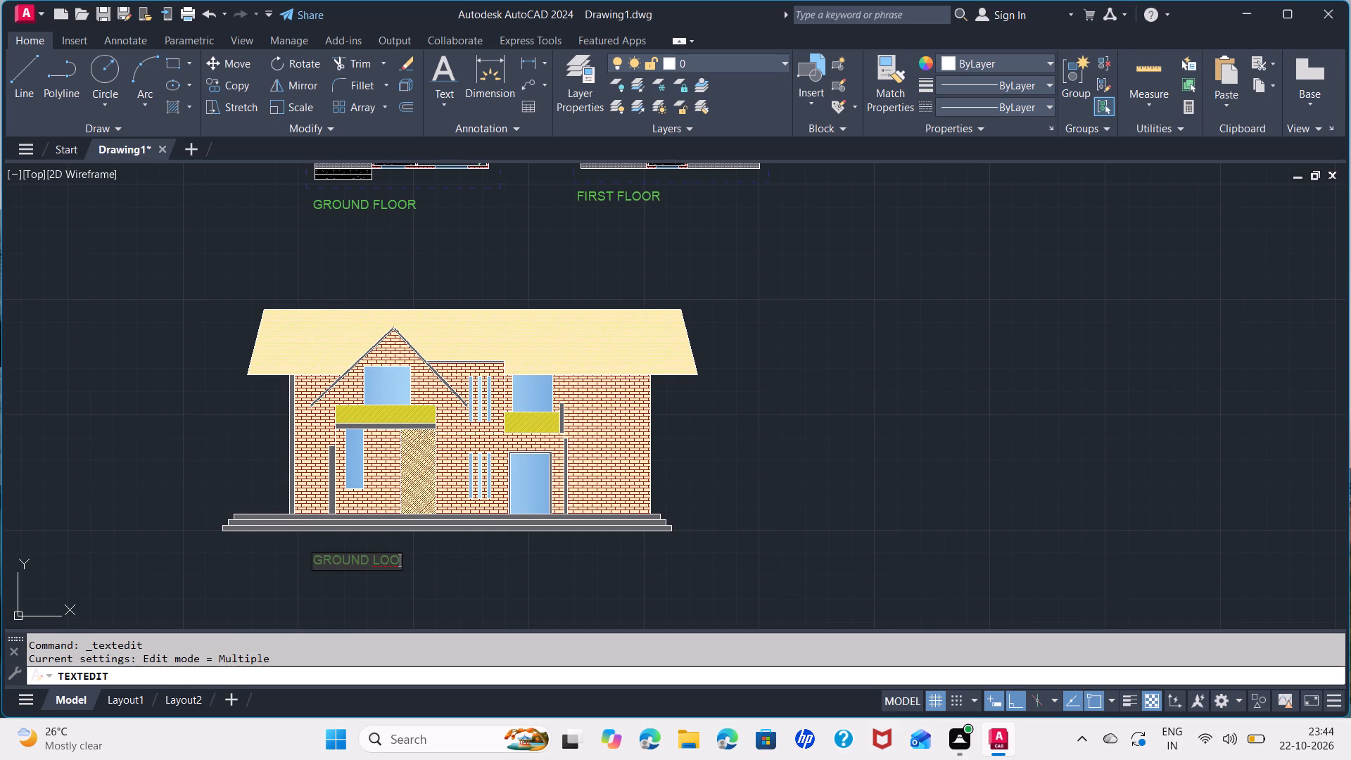
text(ELEVATION)
click(470, 543)
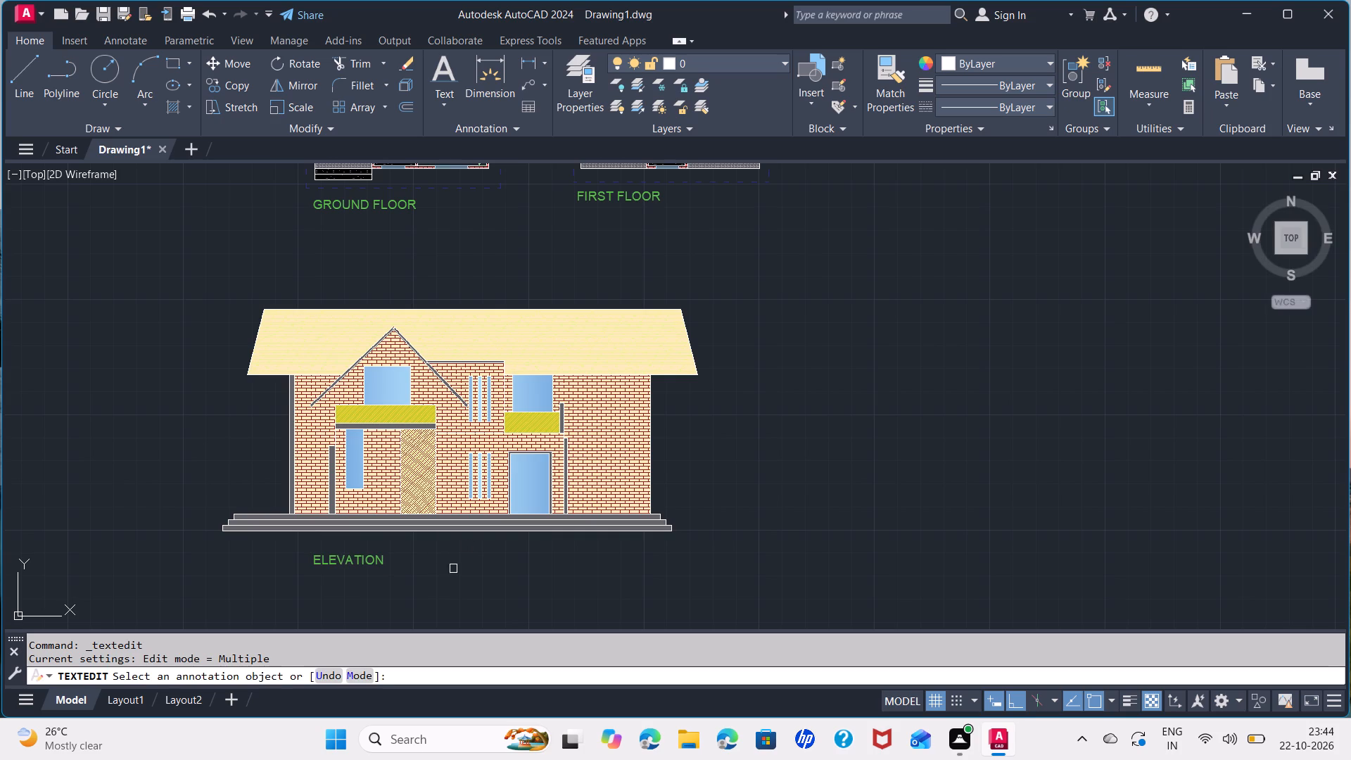
key(Escape)
Move the ELEVATION label sideways so it sits roughly centred beneath the house's base steps.
click(364, 564)
drag(360, 559, 412, 547)
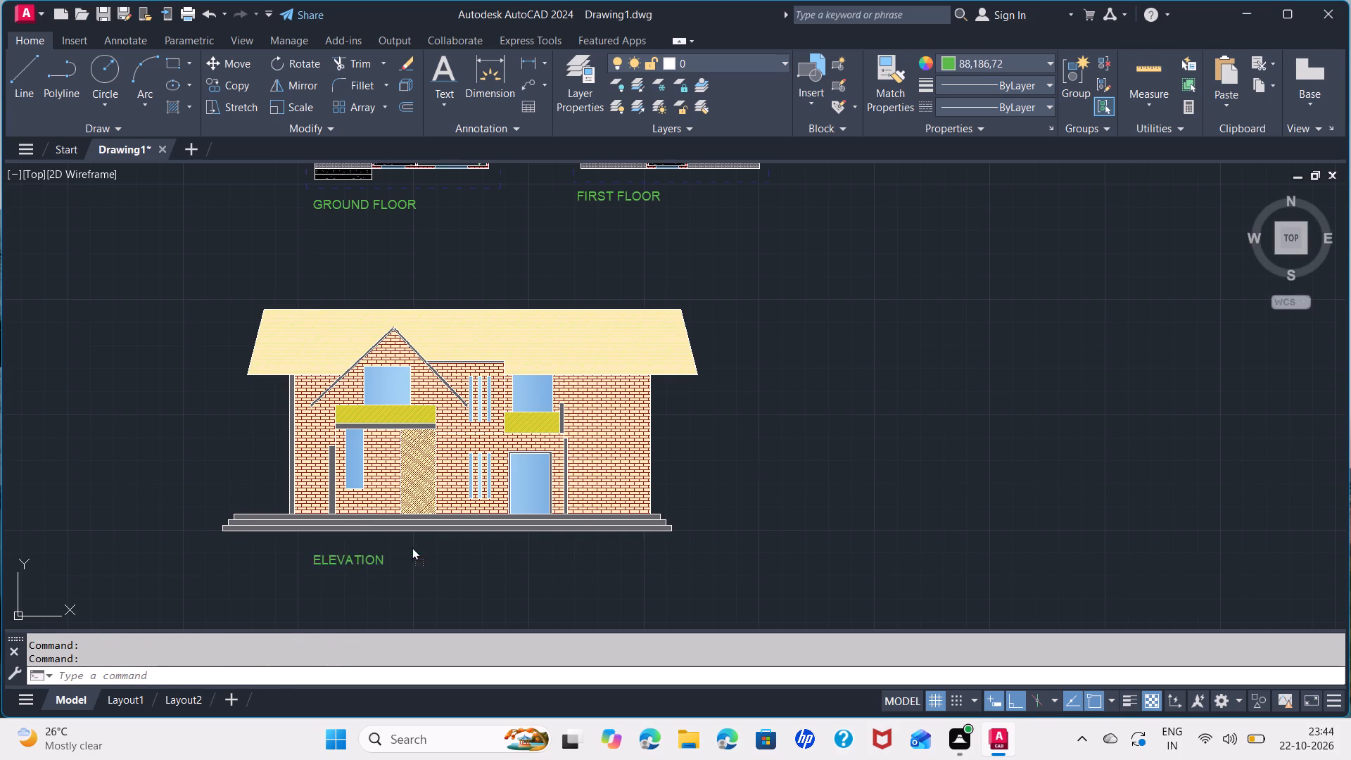
drag(412, 547, 474, 558)
drag(474, 558, 457, 555)
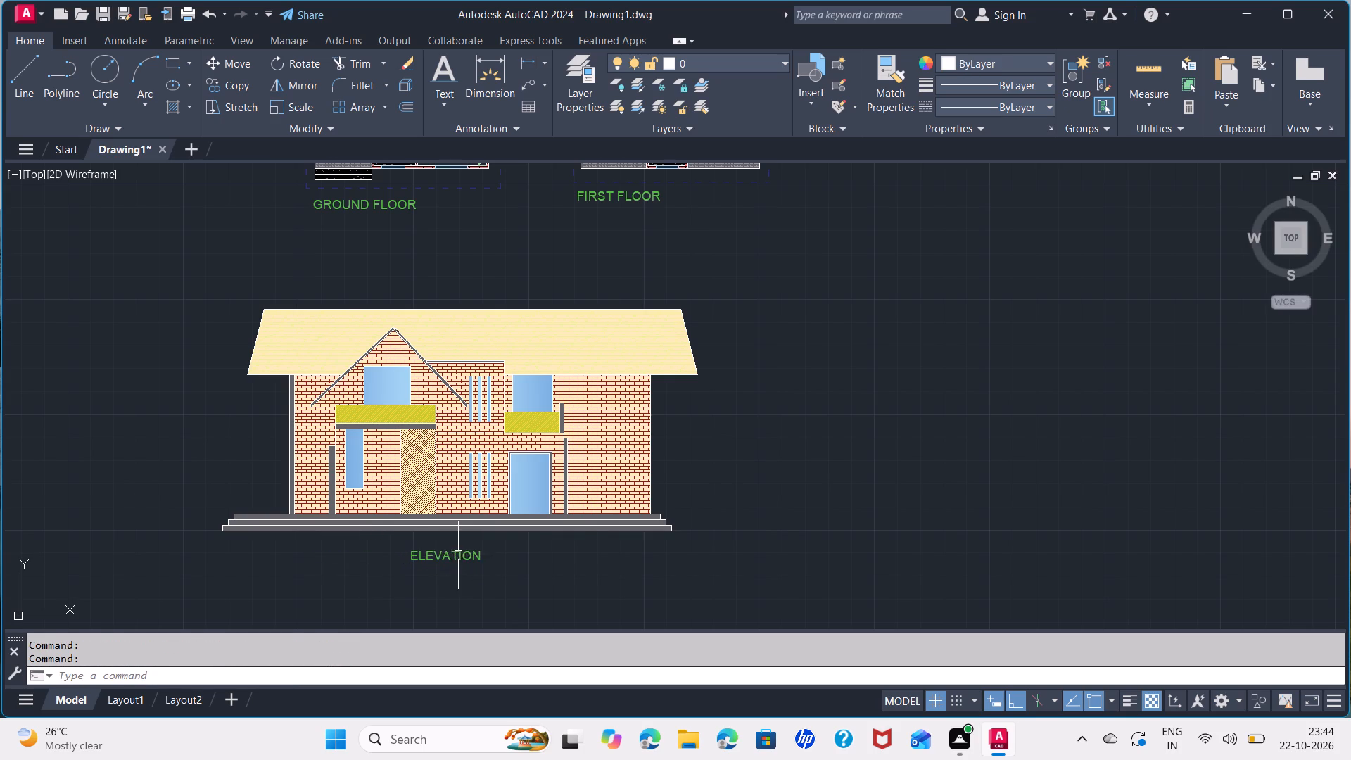
Set up a plot with the AutoCAD PDF (High Quality Print).pc3 plotter, landscape orientation and the plot centred.
scroll(473, 546, down, 1)
middle_drag(566, 393, 576, 403)
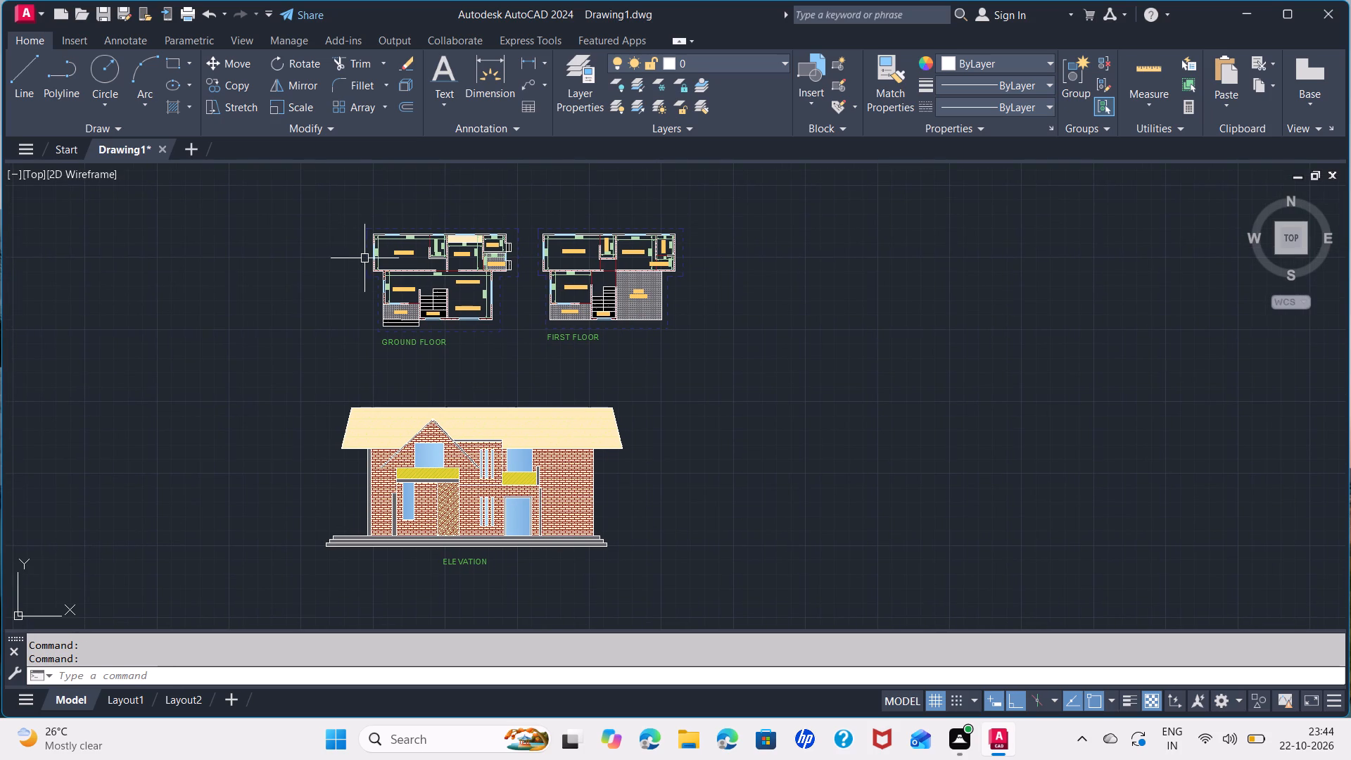
key(ctrl+p)
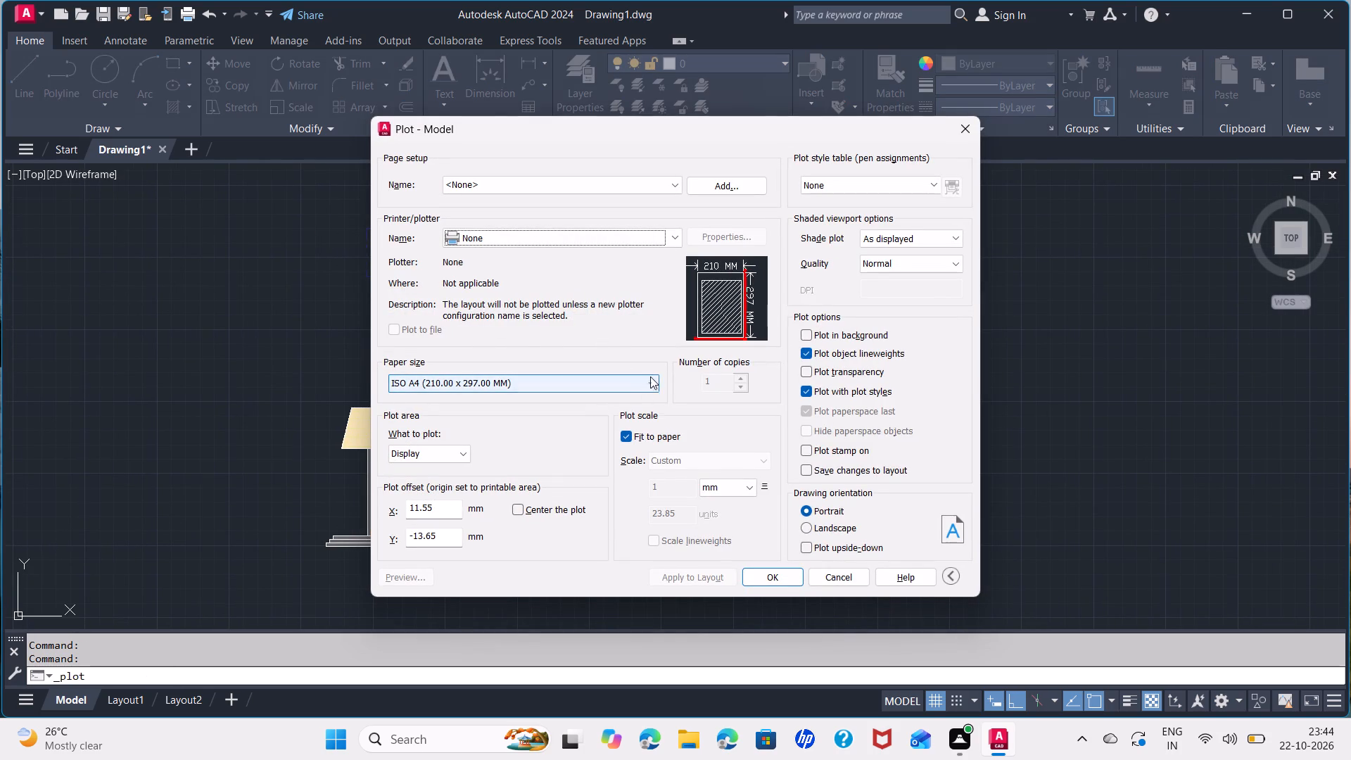
click(677, 236)
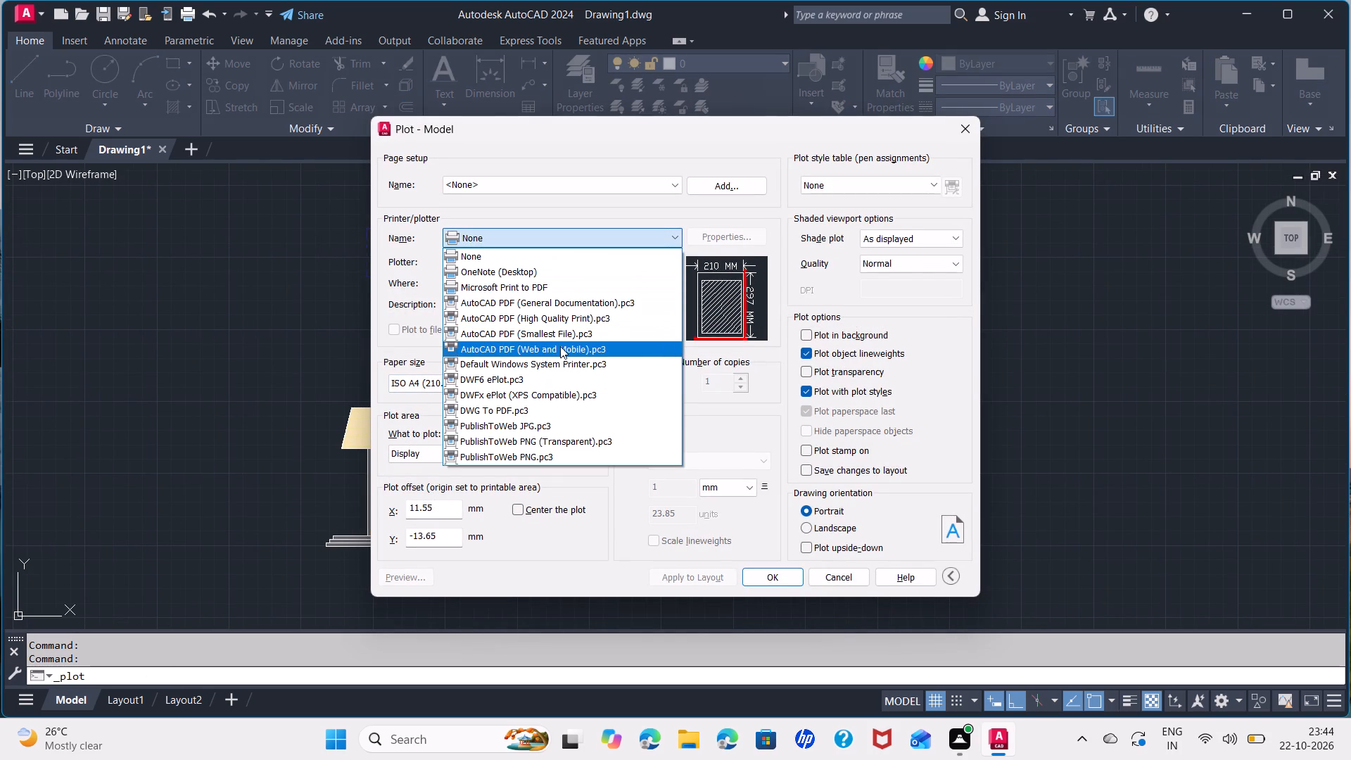
click(566, 324)
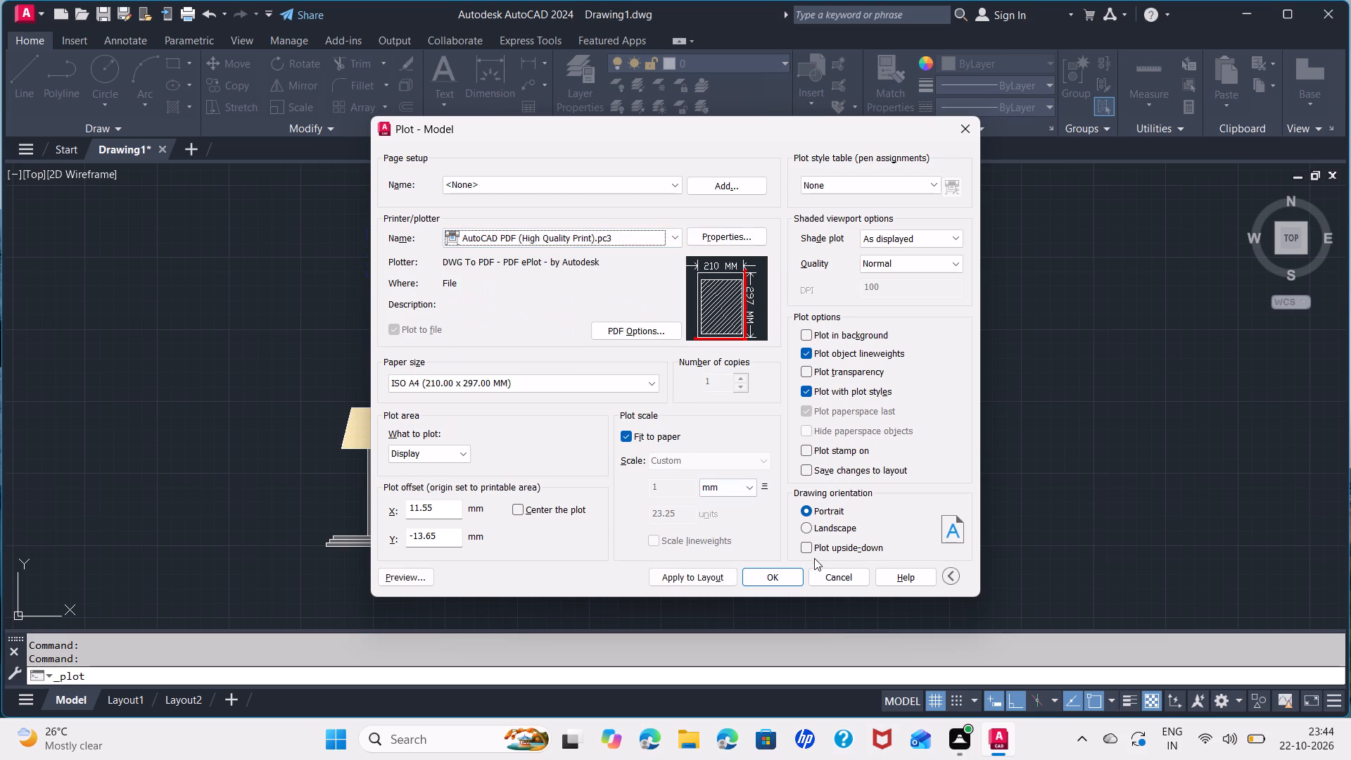
click(808, 528)
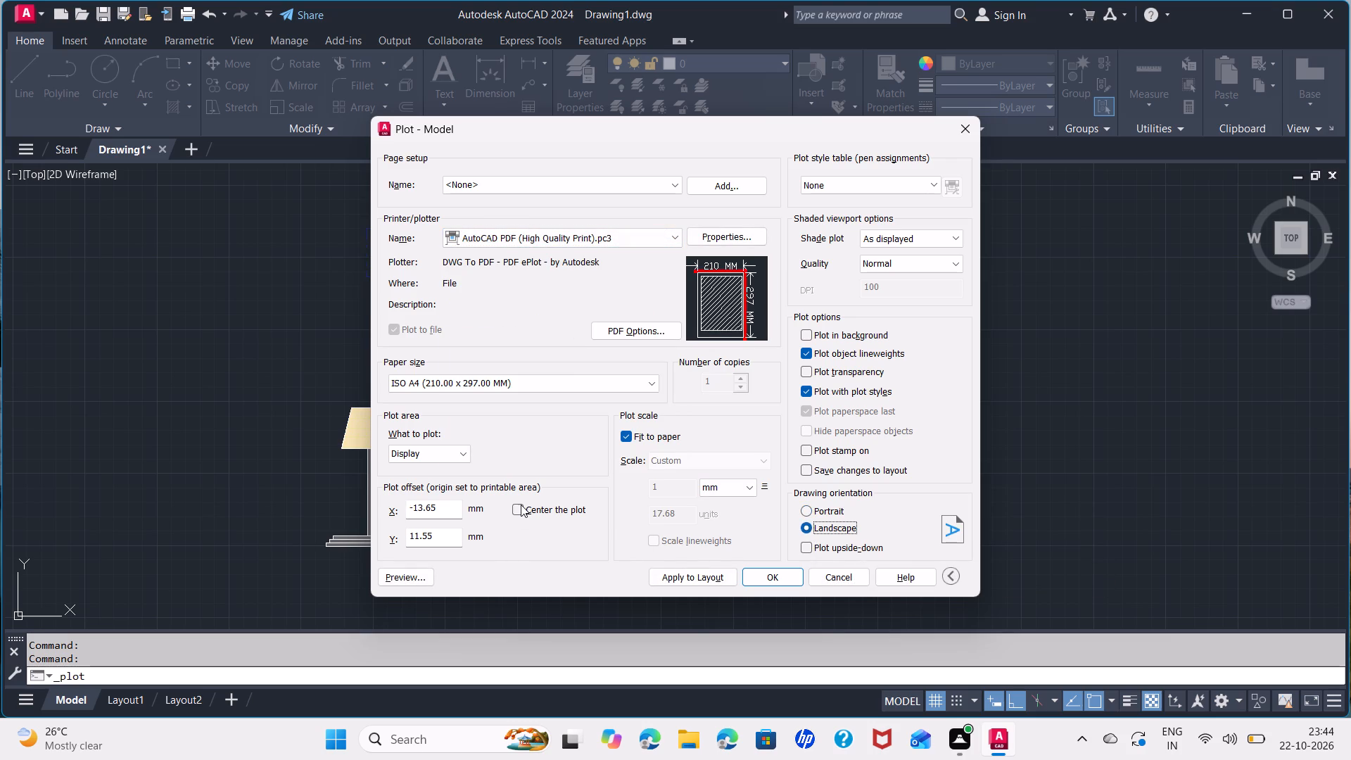
click(521, 505)
Define the plot area as a window enclosing both floor plans, the front elevation and their labels.
click(455, 452)
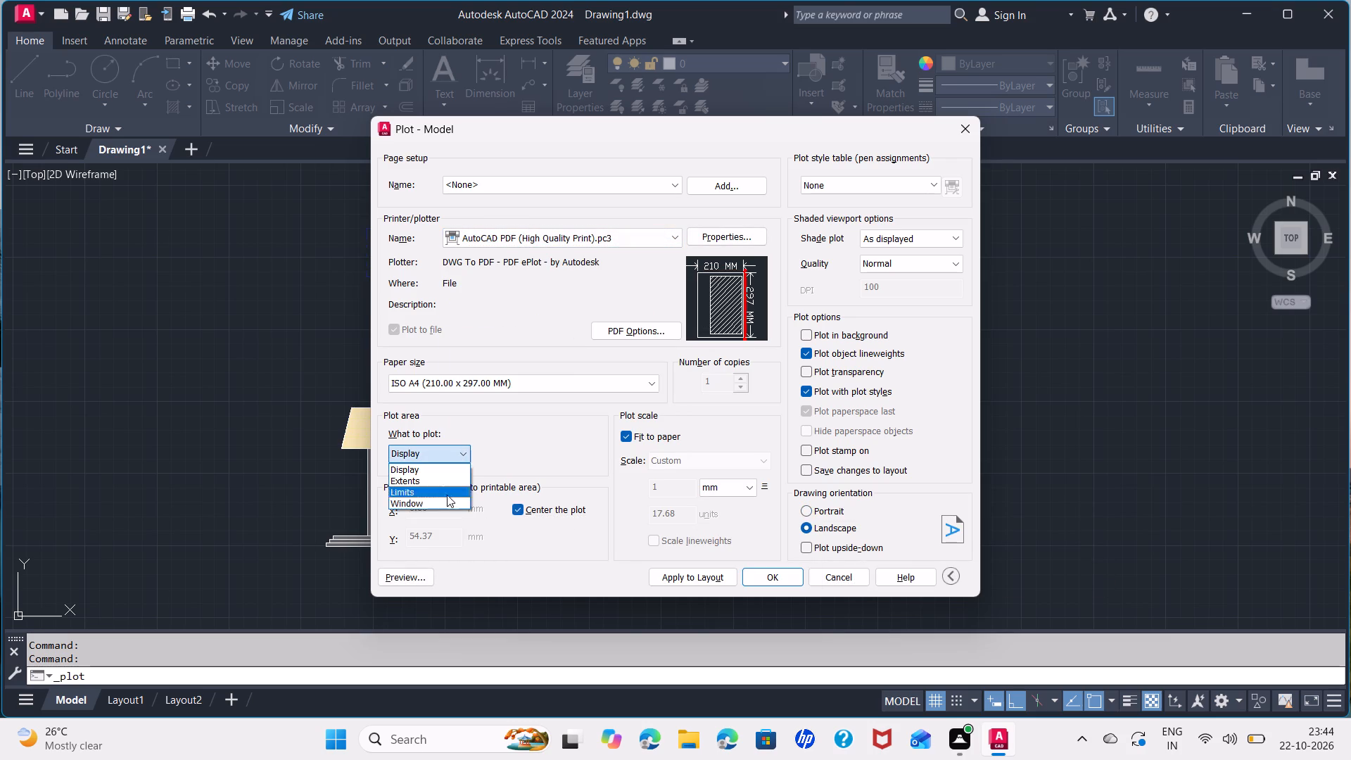
click(445, 504)
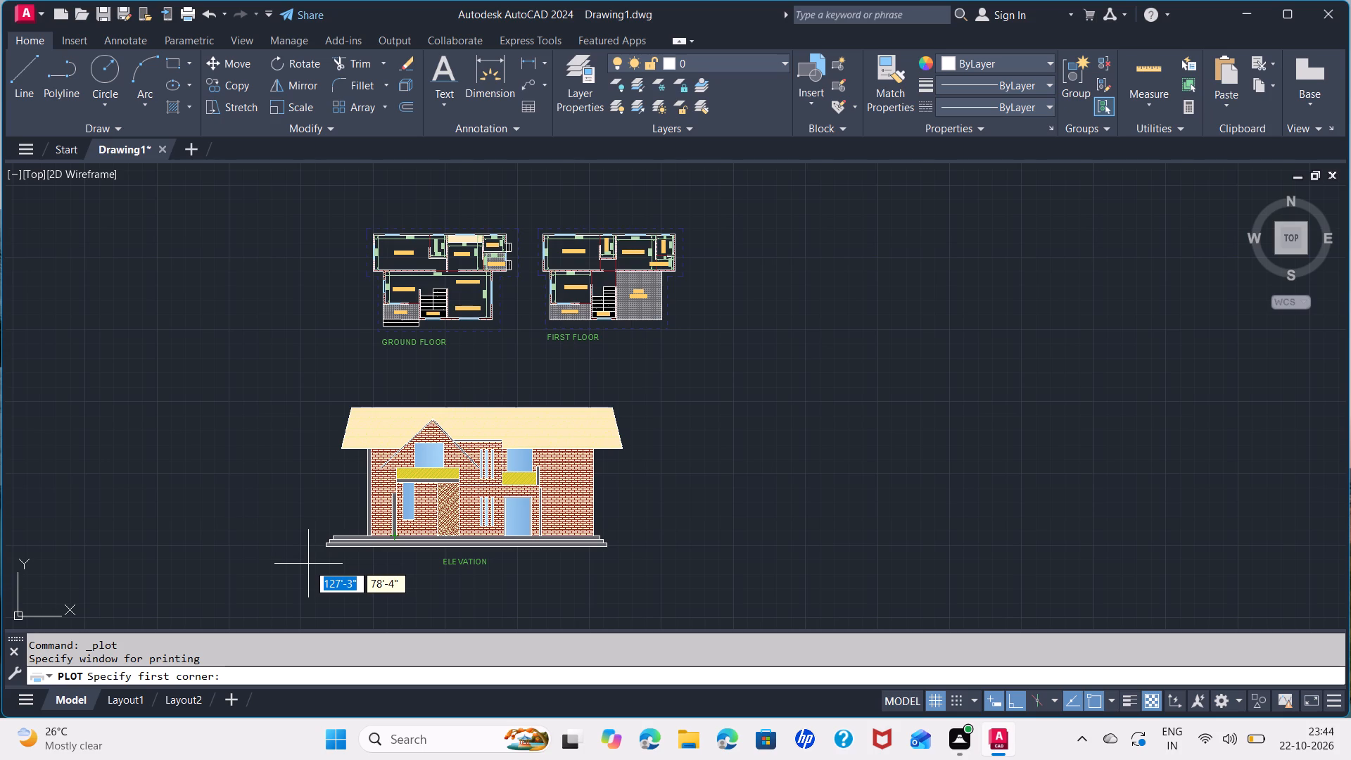
click(308, 569)
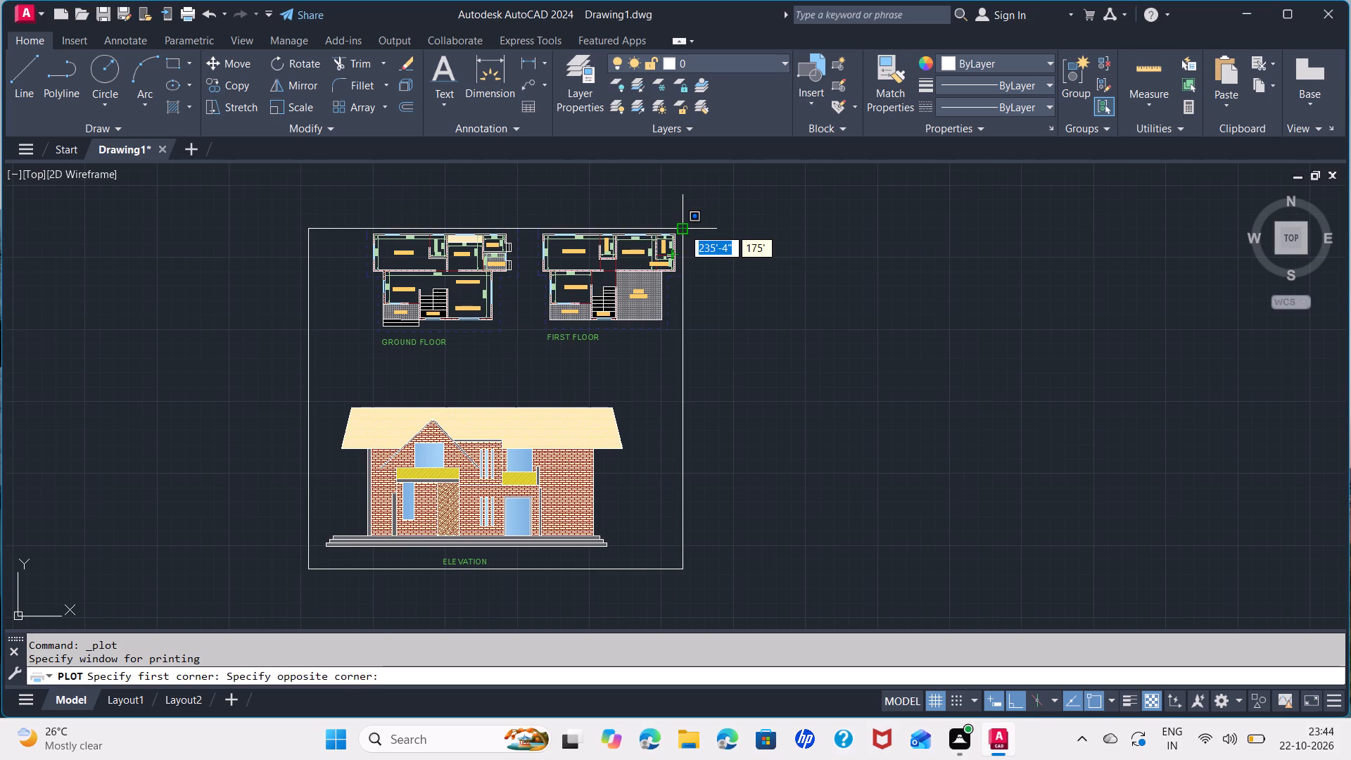
scroll(684, 229, up, 2)
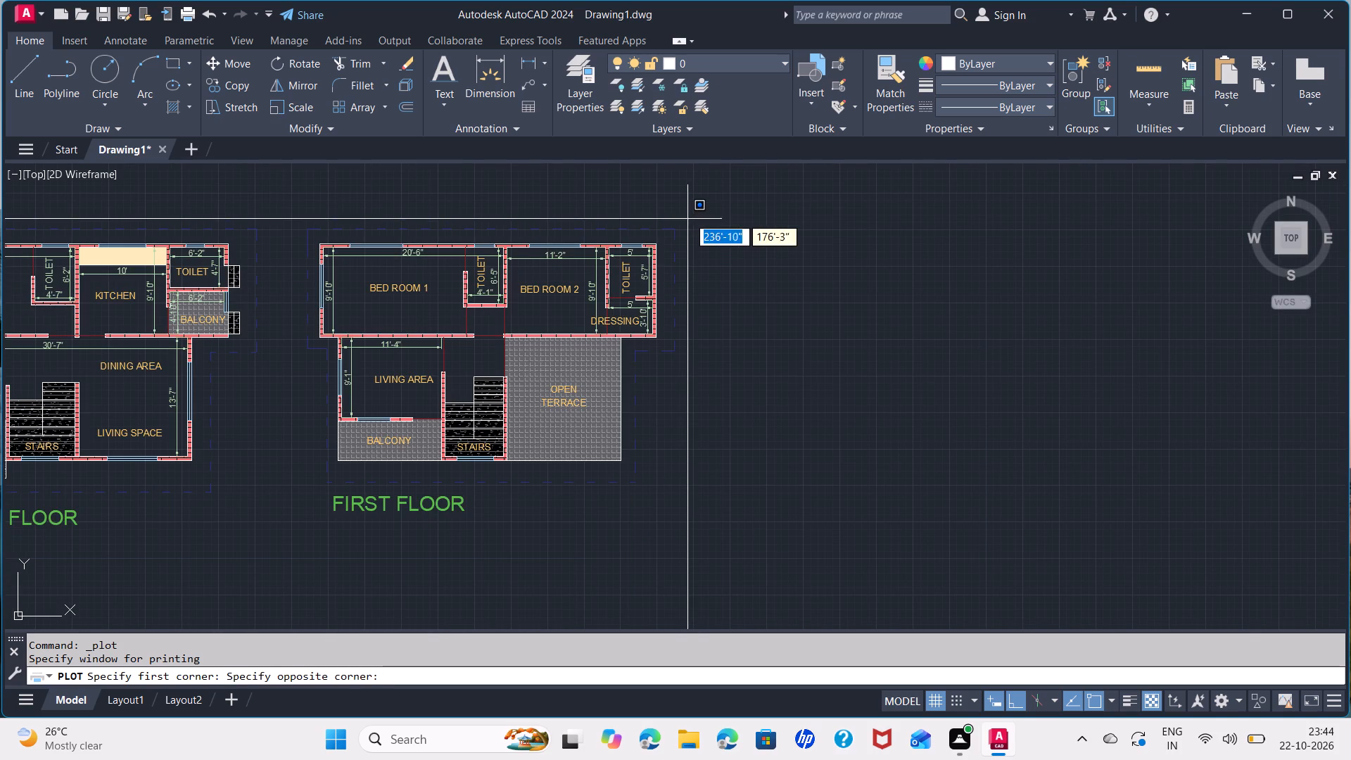
click(689, 206)
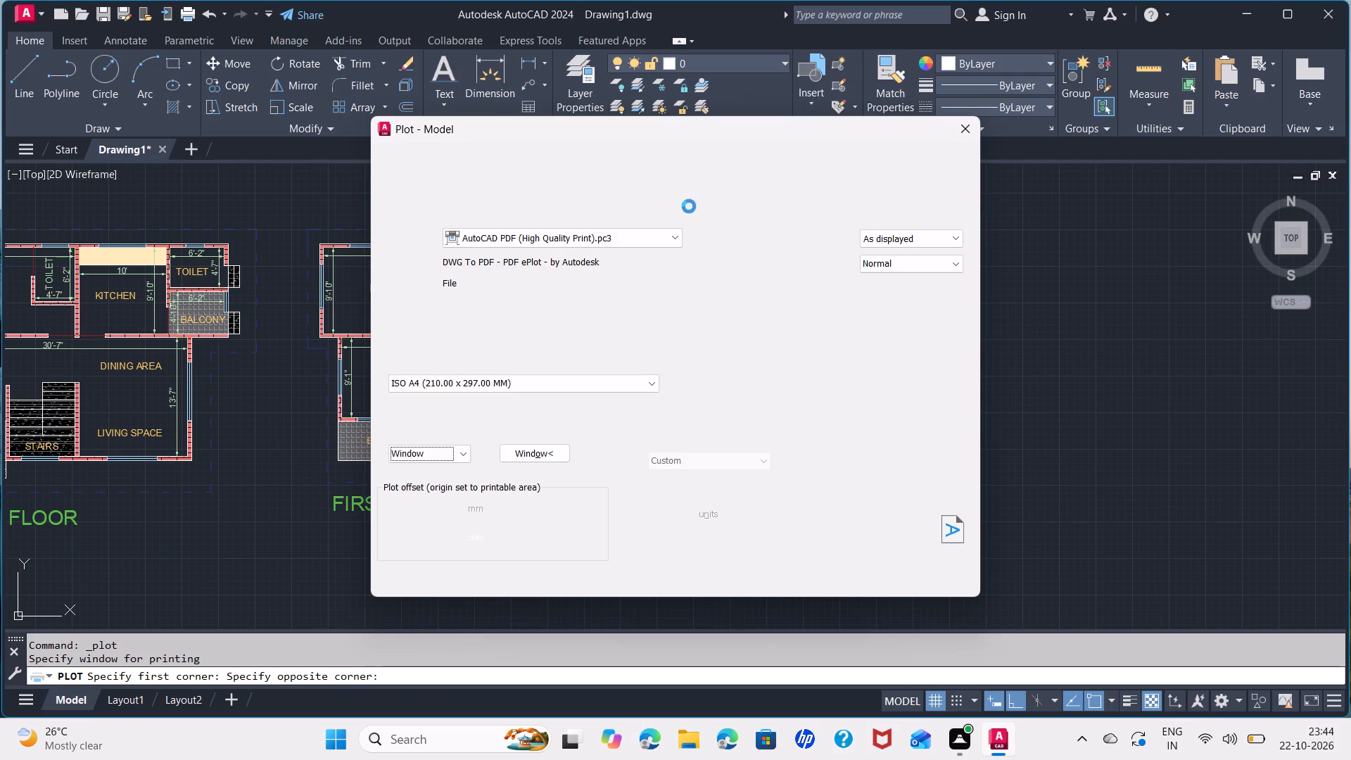
Plot the sheet to a PDF named COMPLETE HOUSE on the Desktop and close the PDF that opens.
click(759, 571)
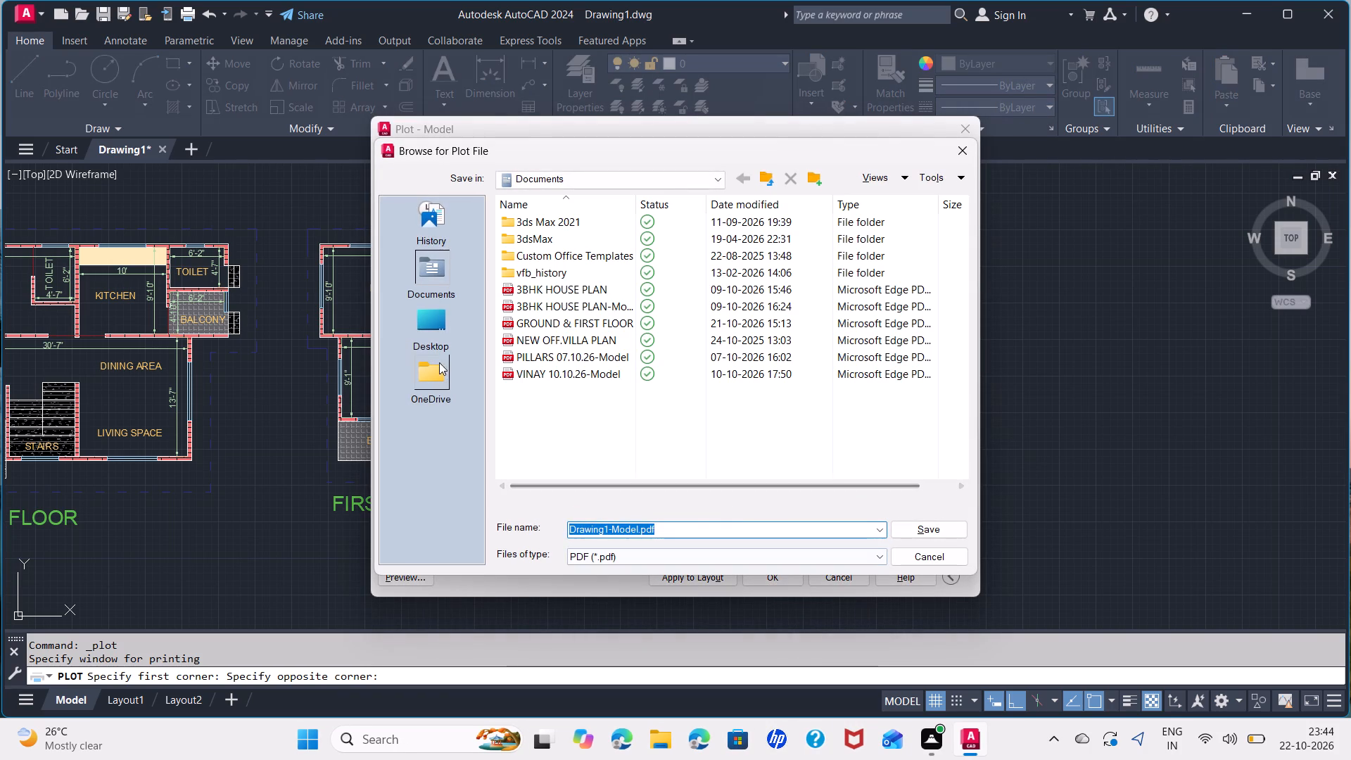
click(443, 322)
click(693, 528)
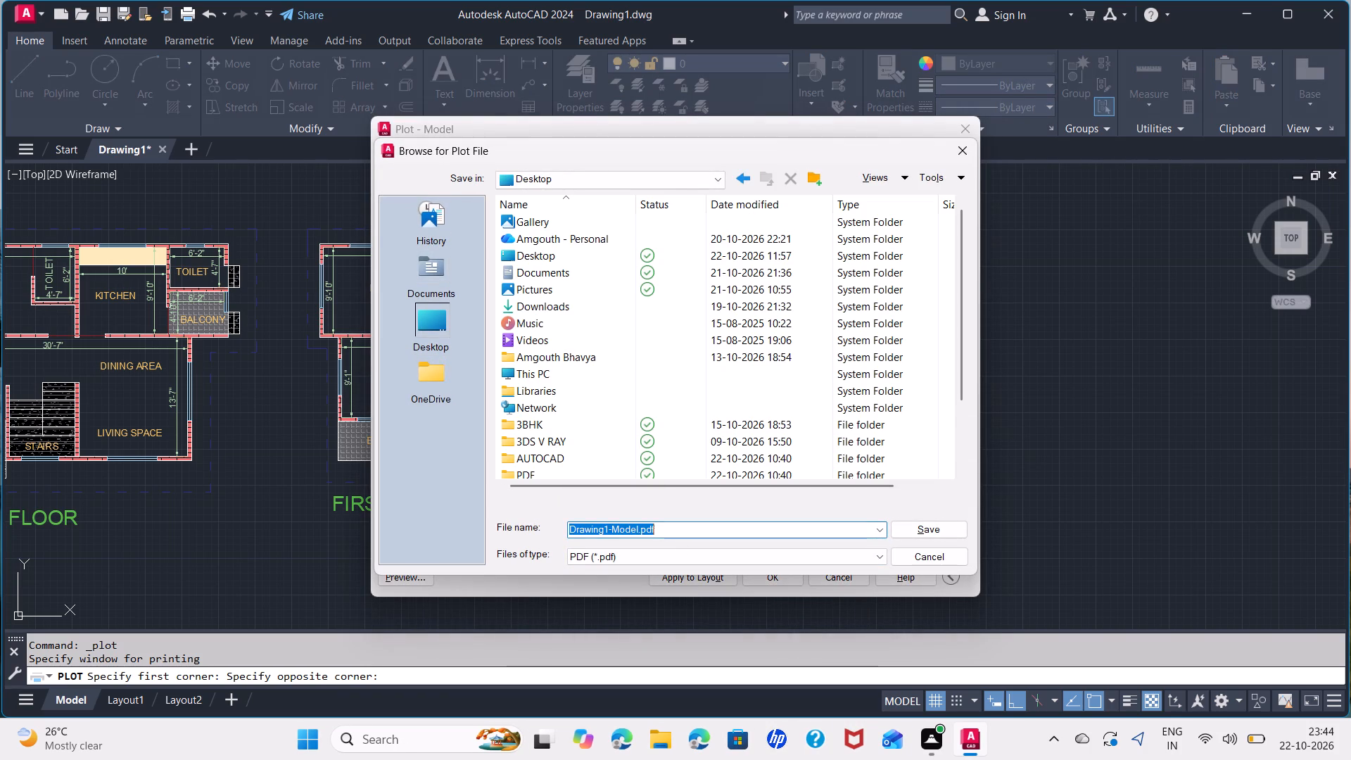
key(BackSpace)
key(BackSpace)
key(BackSpace)
key(BackSpace)
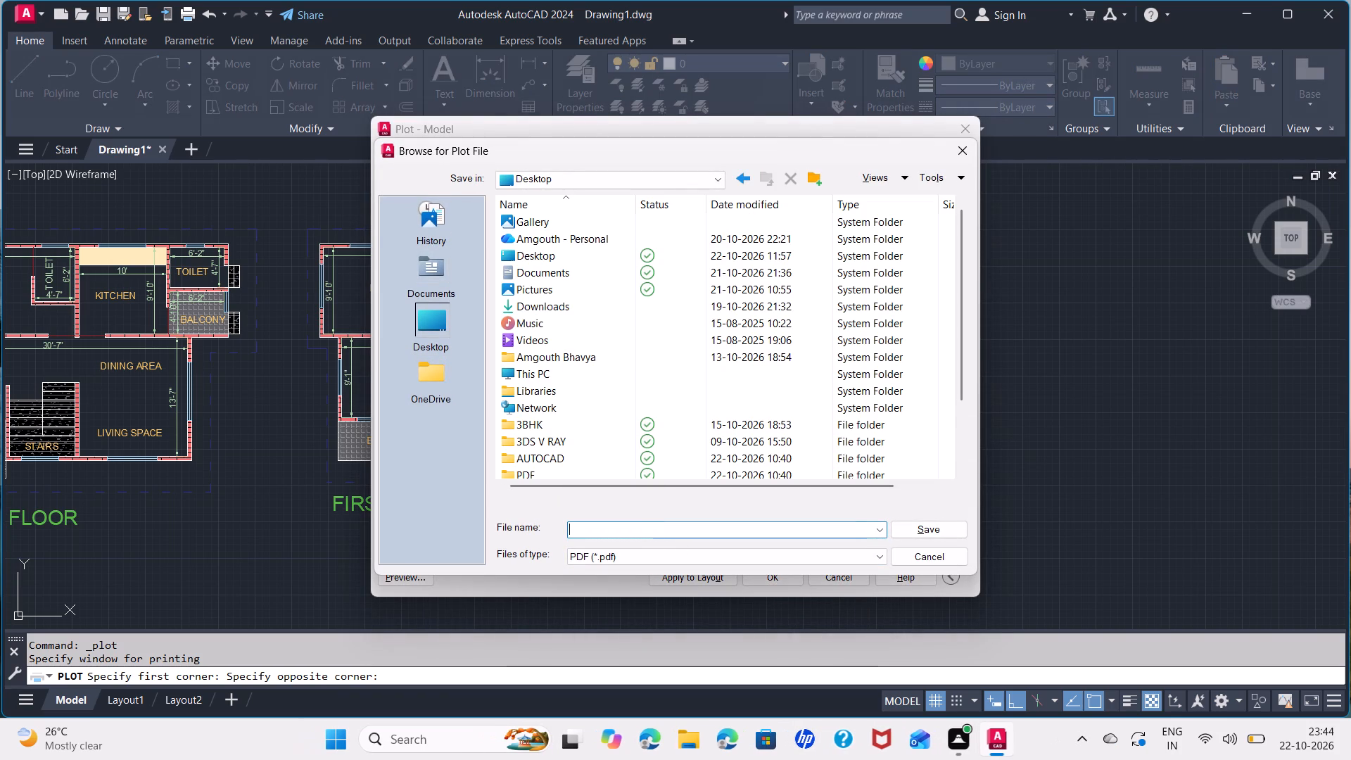
key(h)
key(BackSpace)
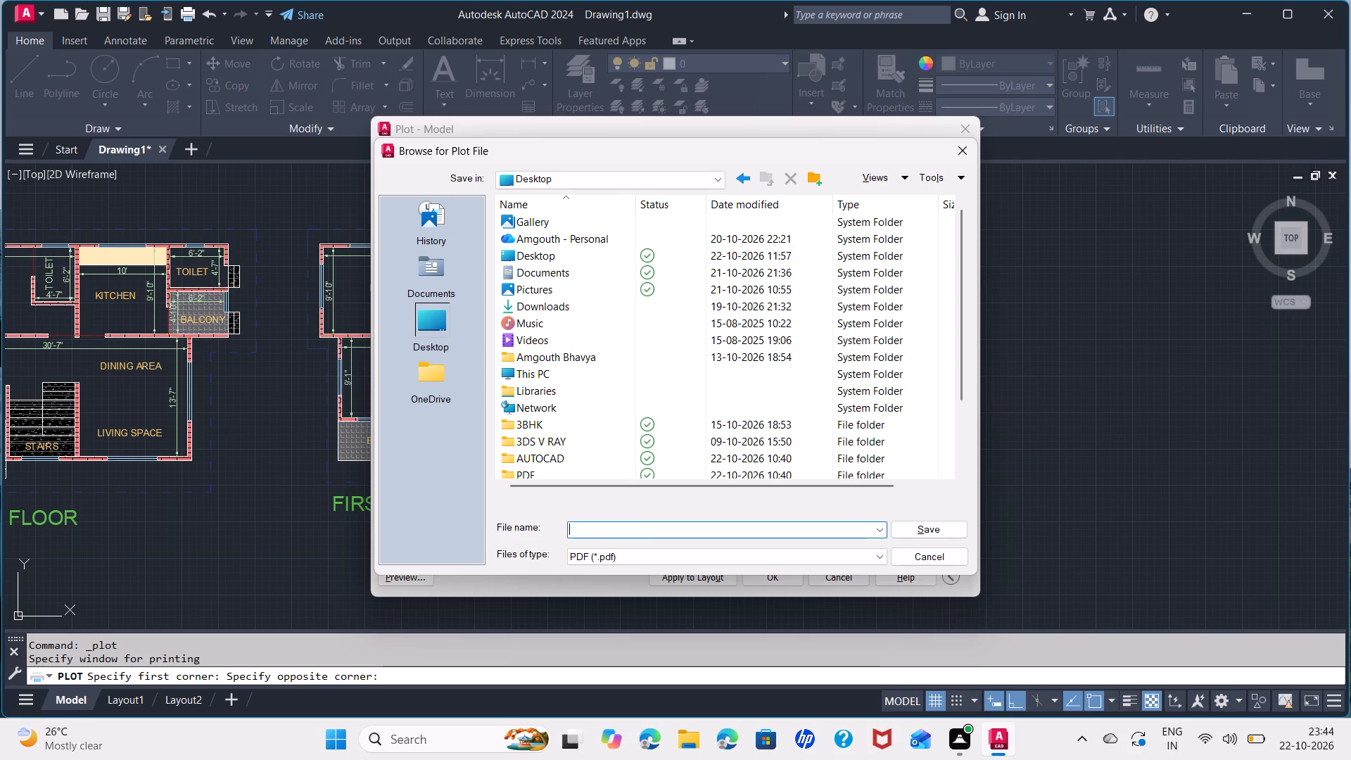
text(COMPLETE HOUSE)
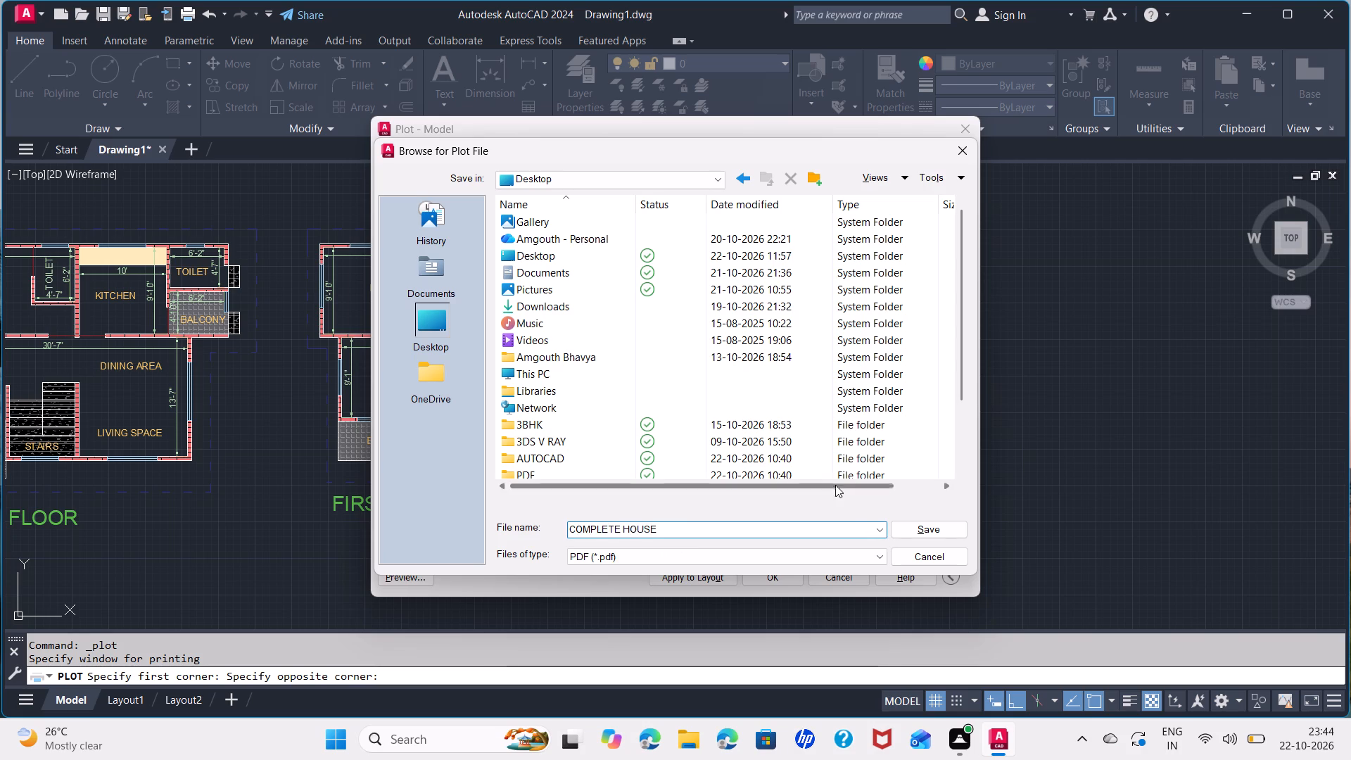
click(949, 537)
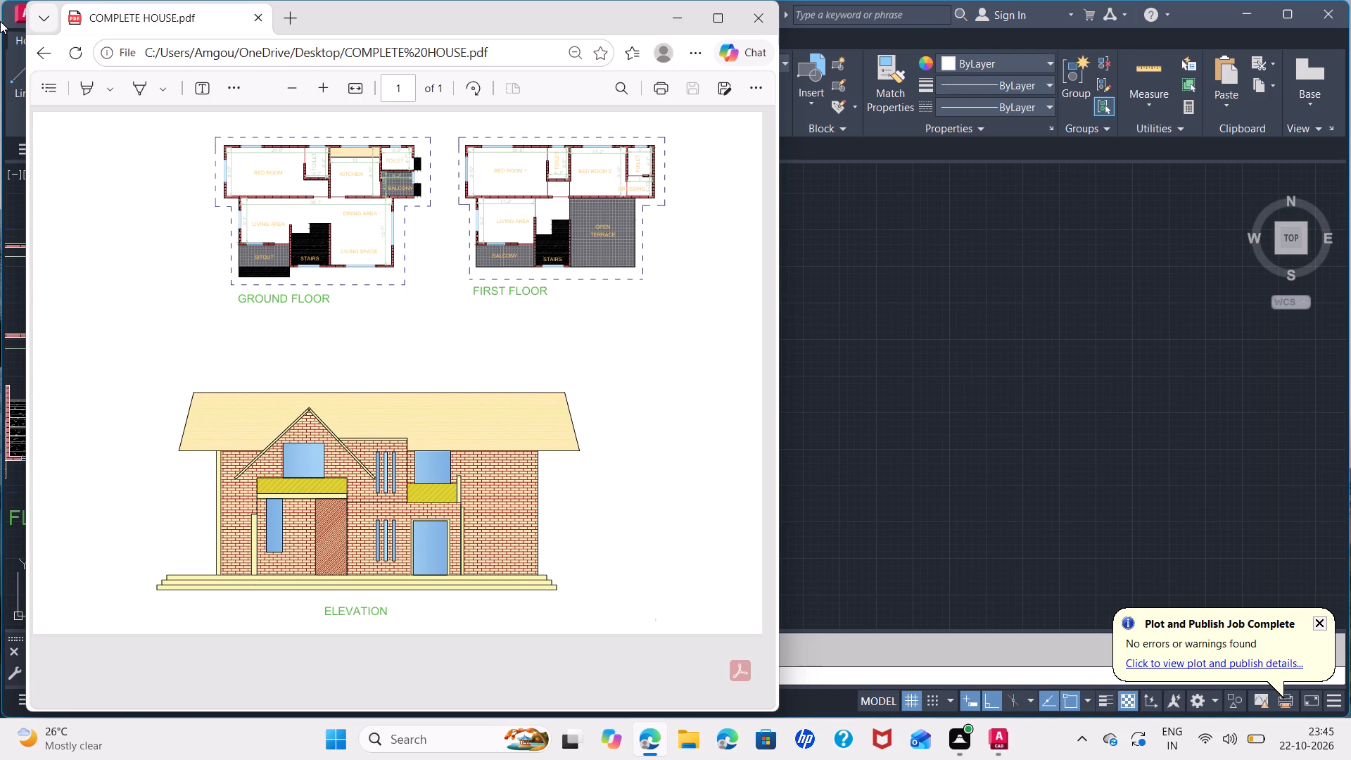
click(767, 14)
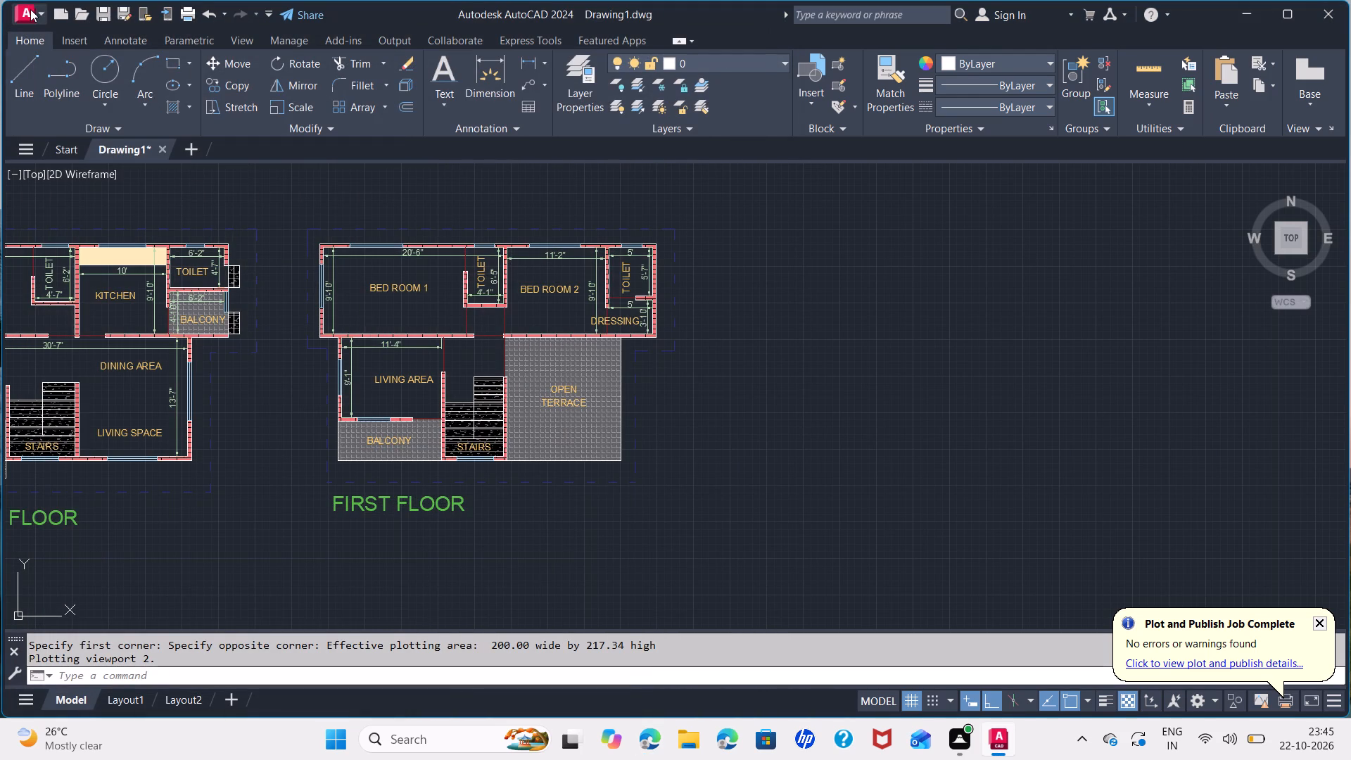
Save the drawing to the Desktop under the name COMPLETE HOUSE PLAN.
click(30, 9)
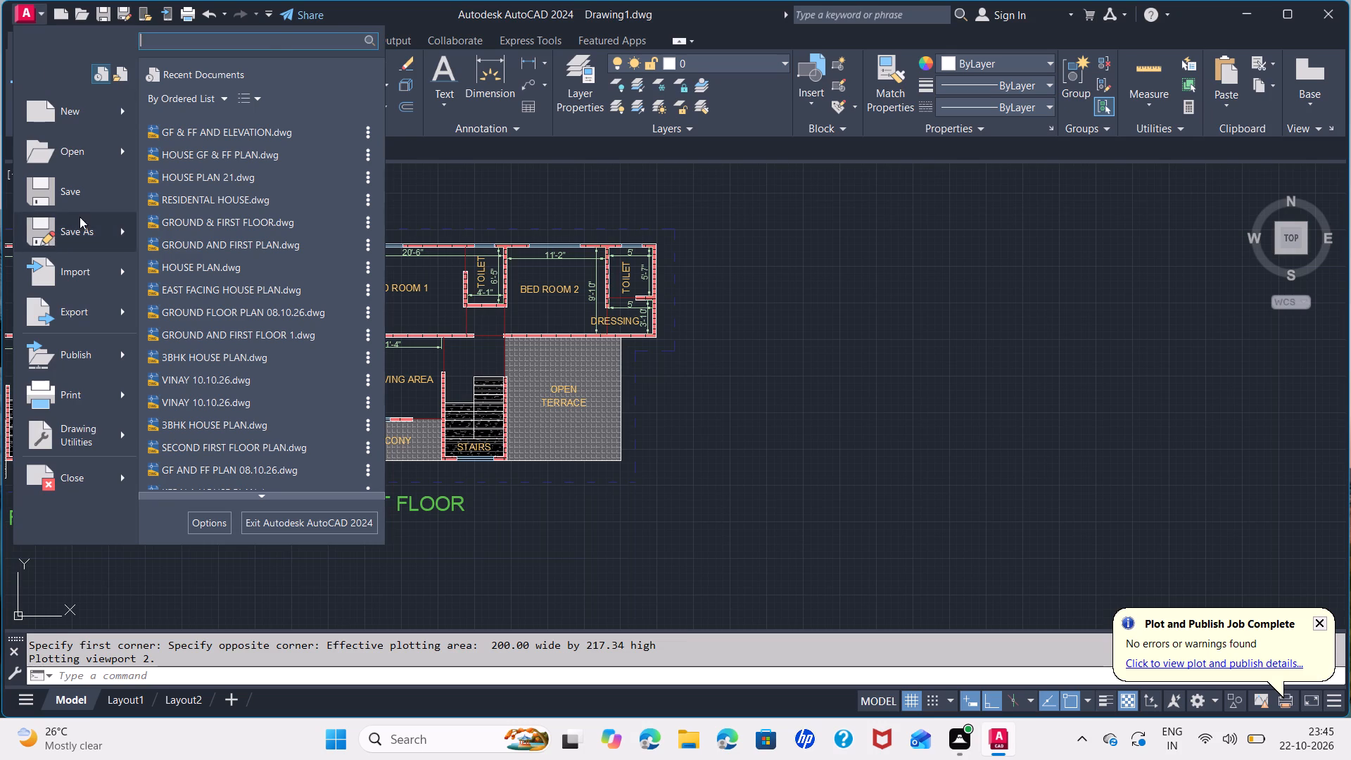
click(80, 217)
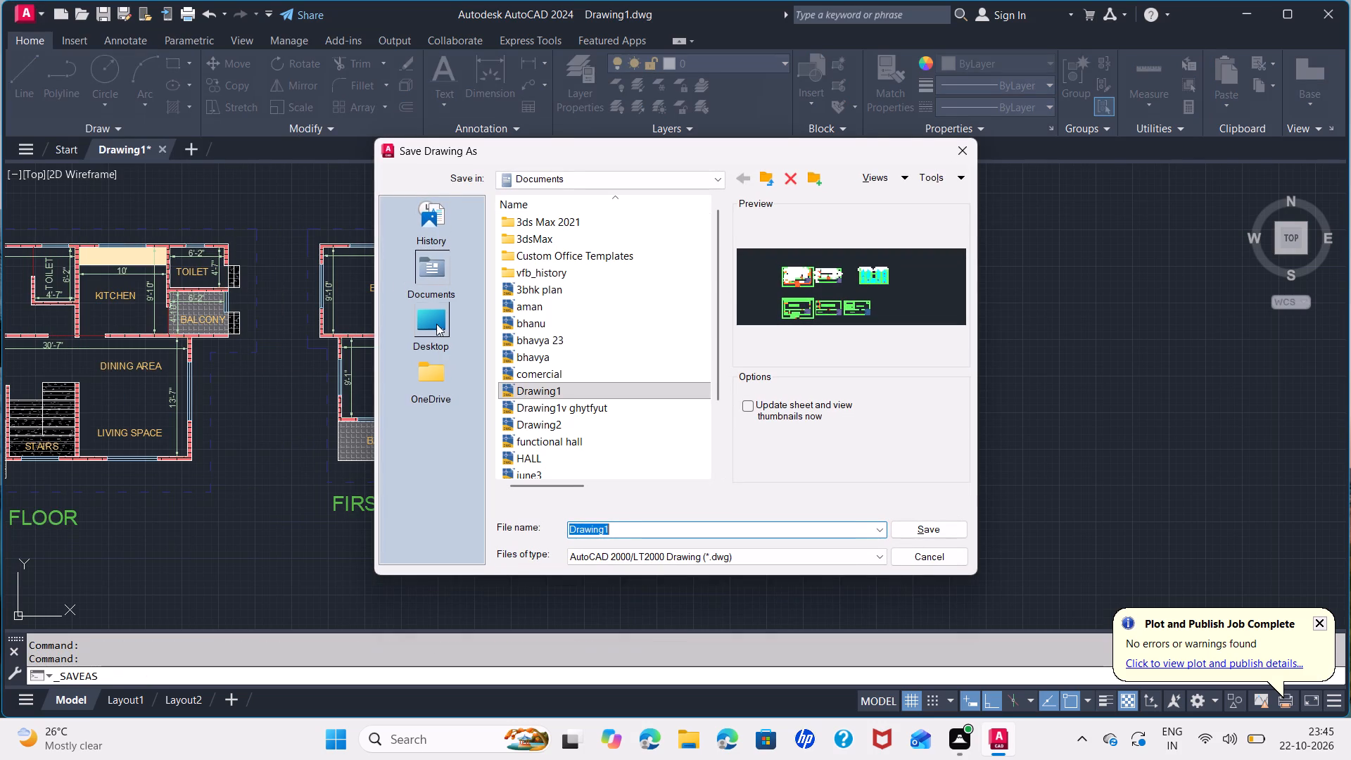
click(436, 324)
click(643, 531)
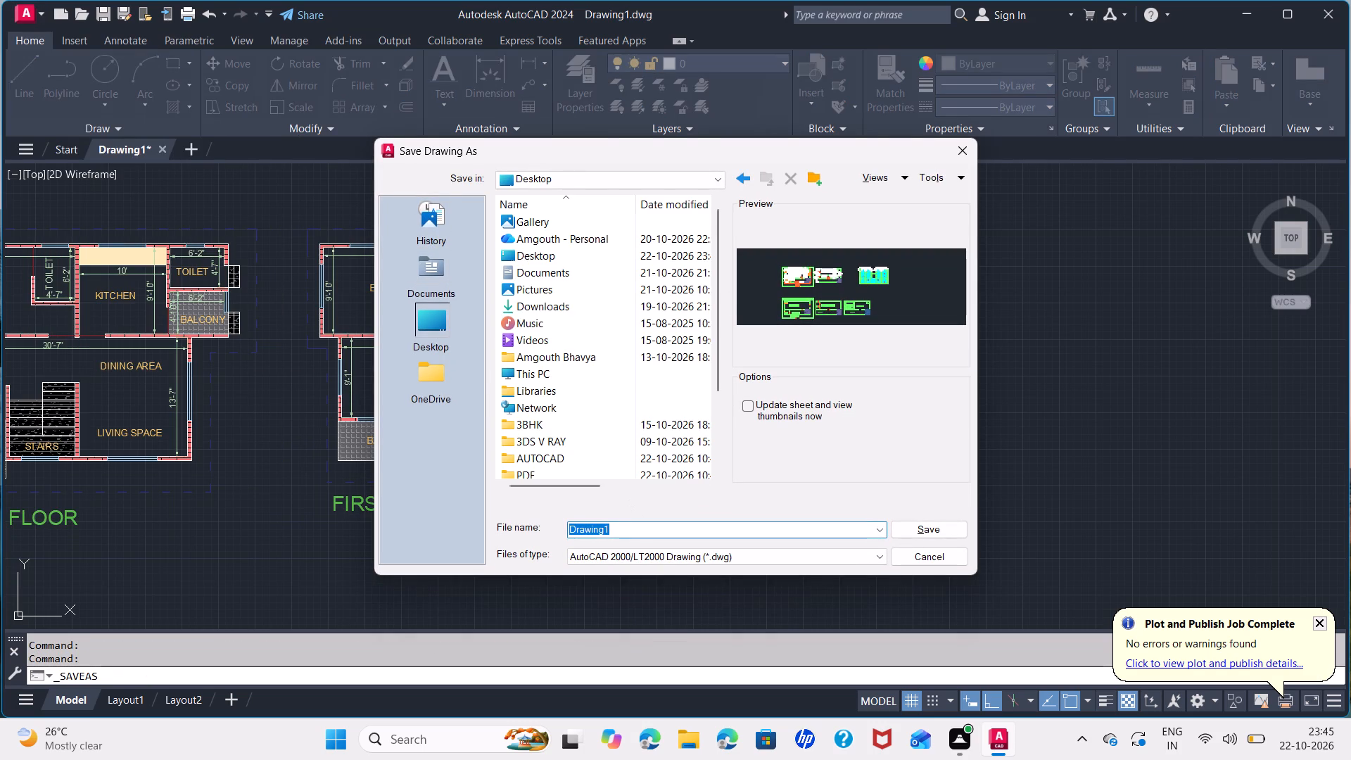
key(BackSpace)
text(HOU)
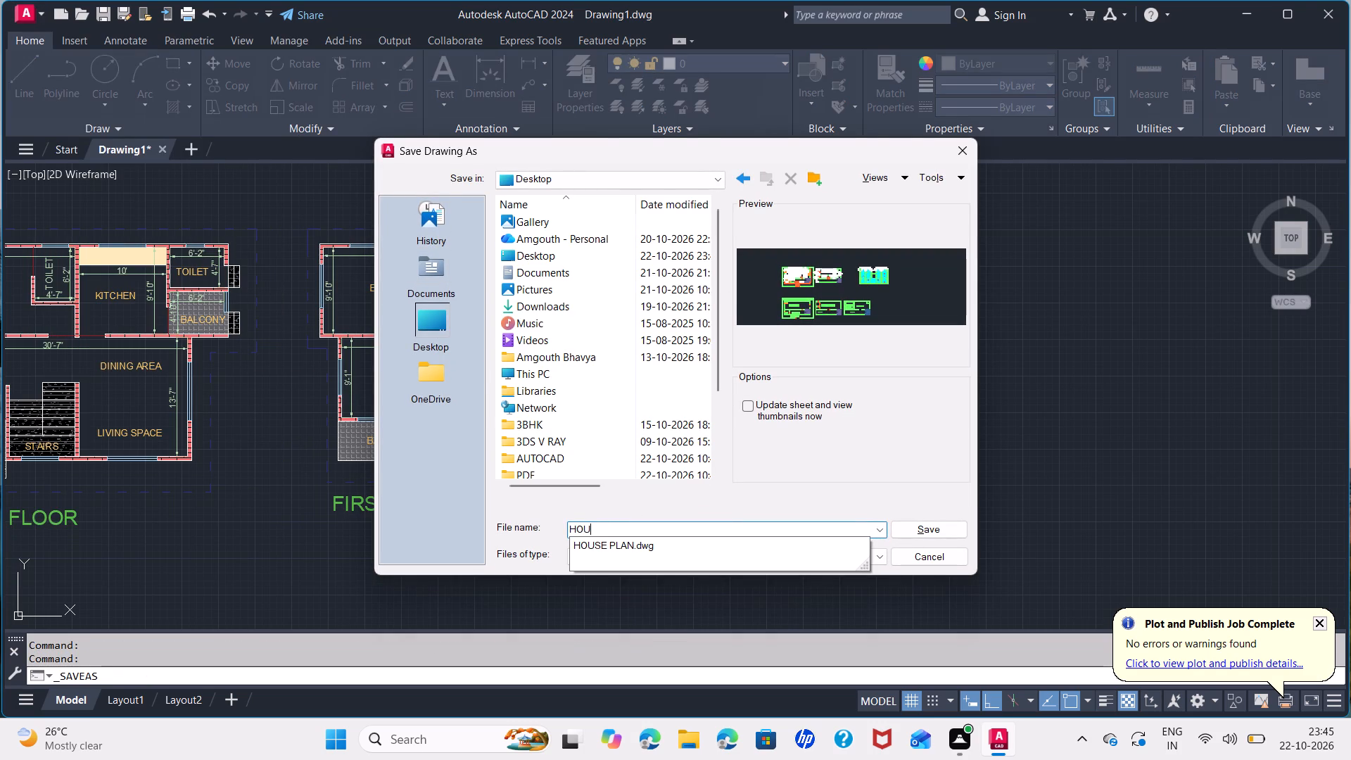
key(BackSpace)
key(BackSpace)
key(BackSpace)
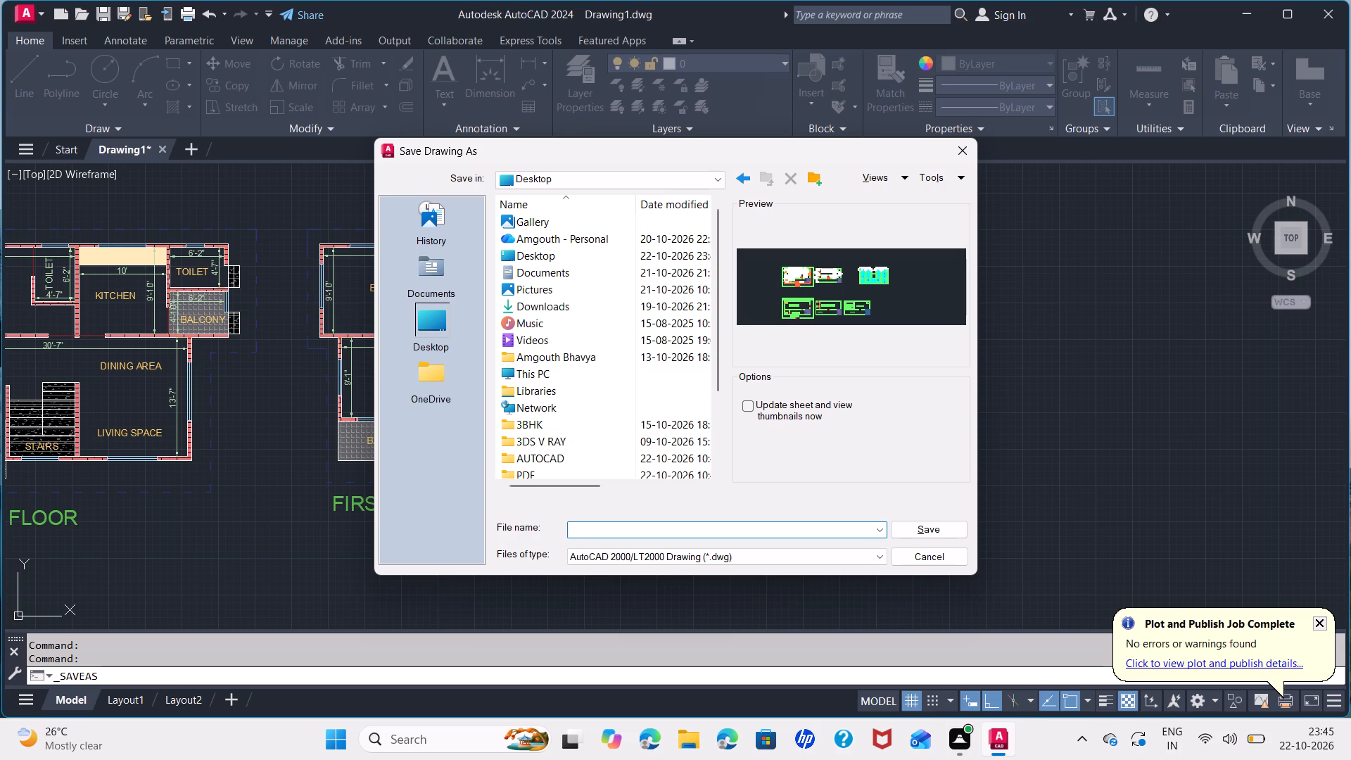
text(COMPLETE HOU)
text(SE PLAN)
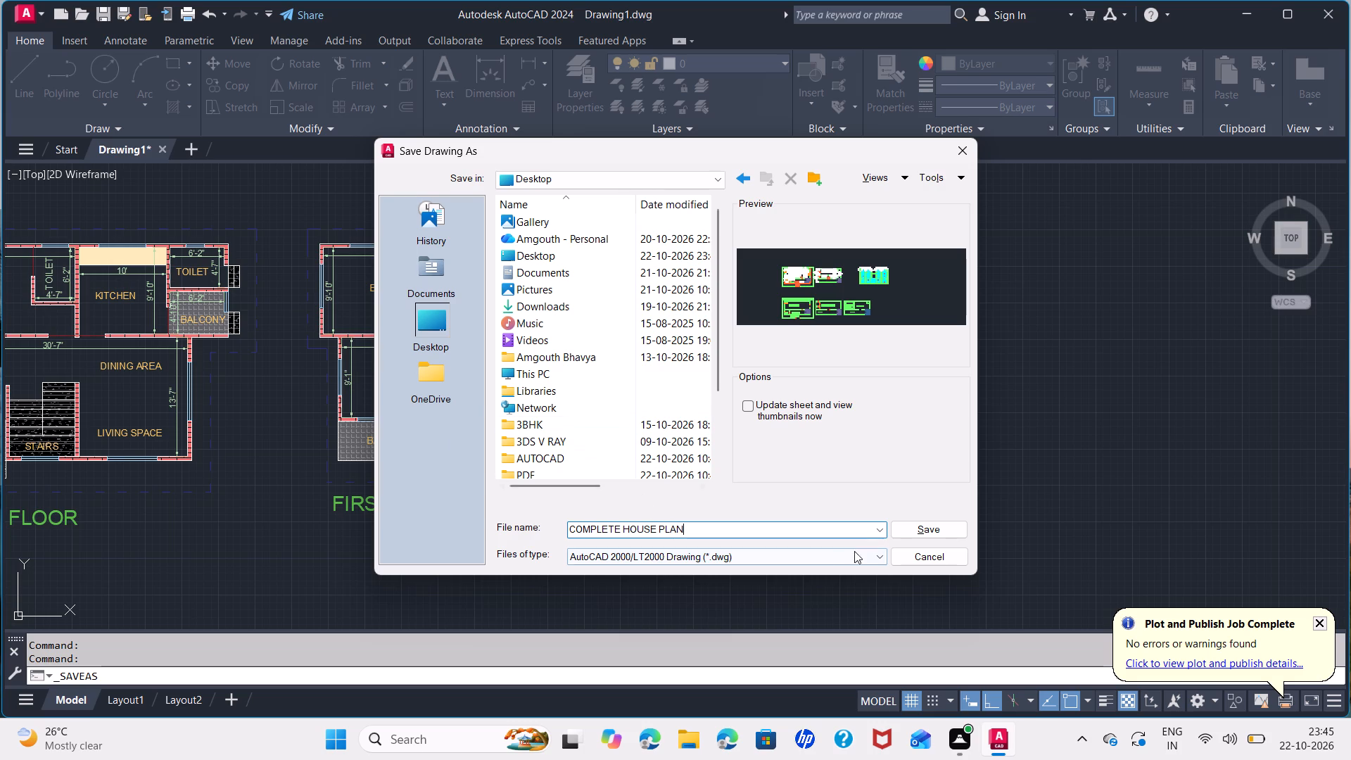
click(953, 529)
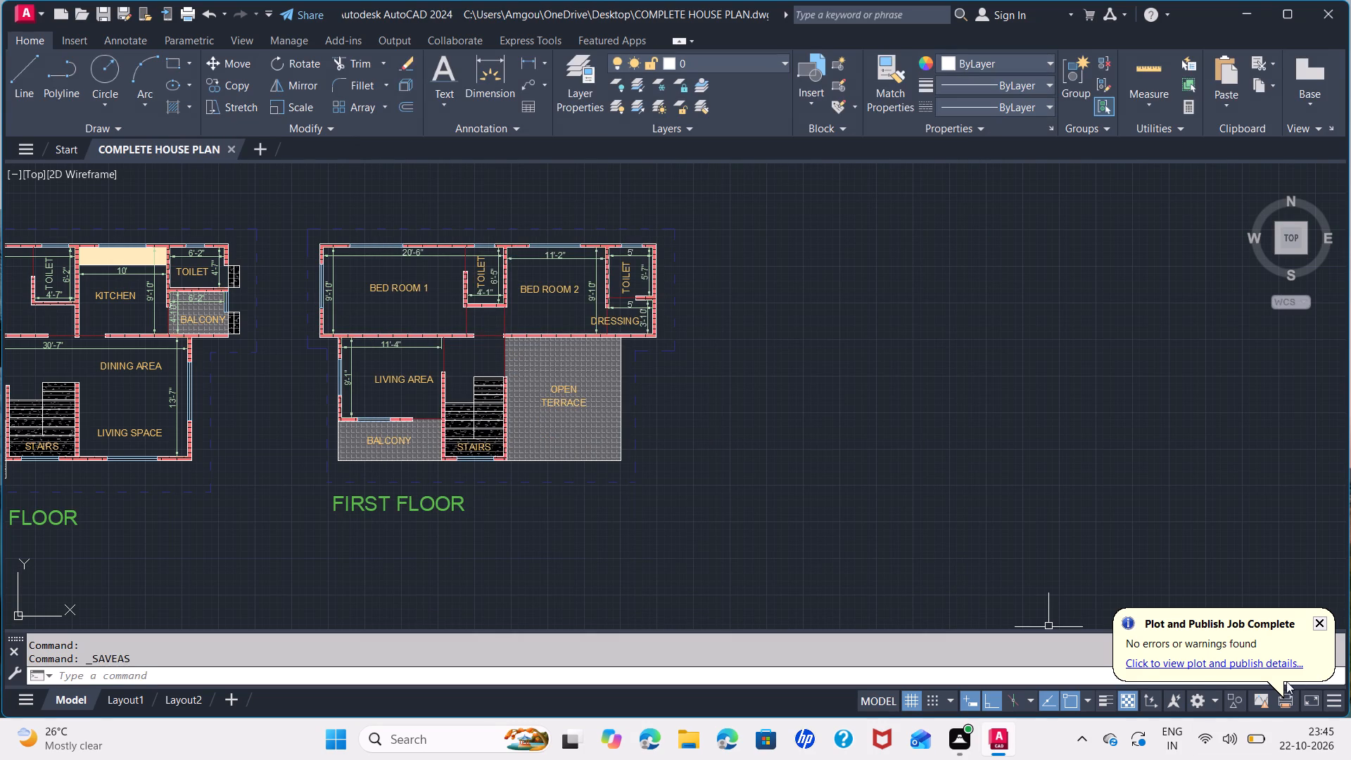